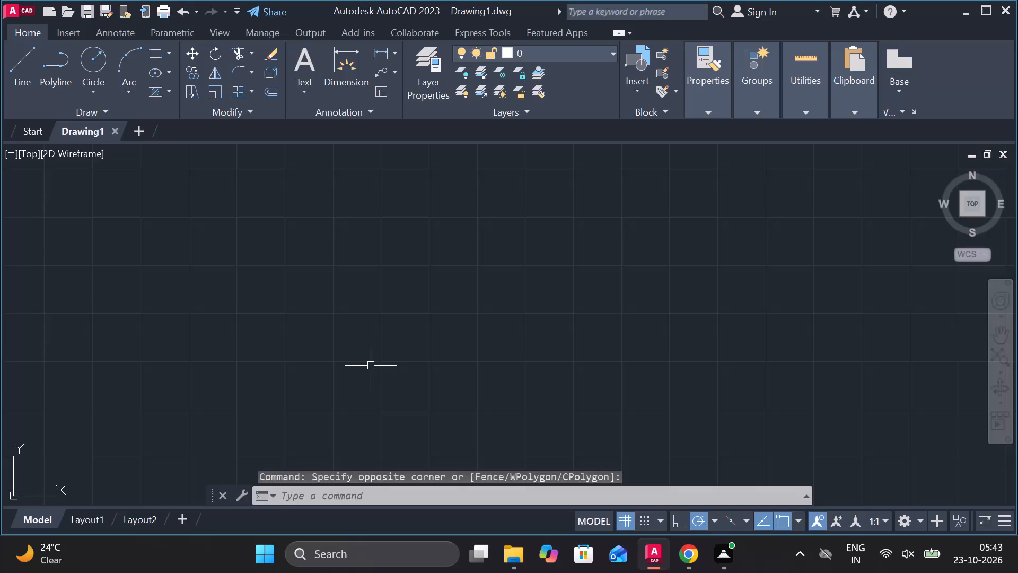
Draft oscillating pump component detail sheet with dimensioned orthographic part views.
Turn on log file recording with LOGFILEON.
text(log)
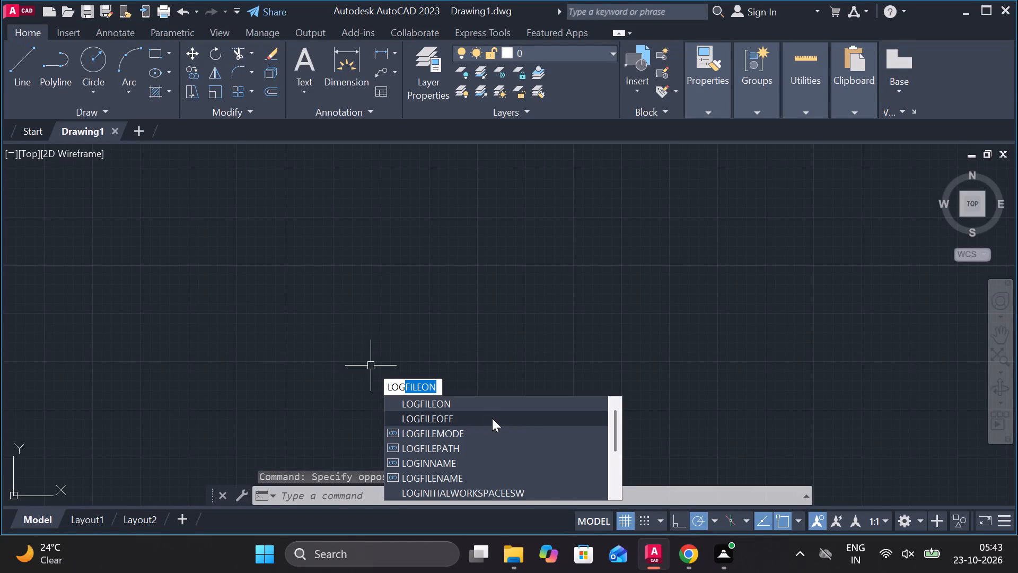
click(464, 404)
Set the model space limits from 0,0 to 297,210.
text(limits)
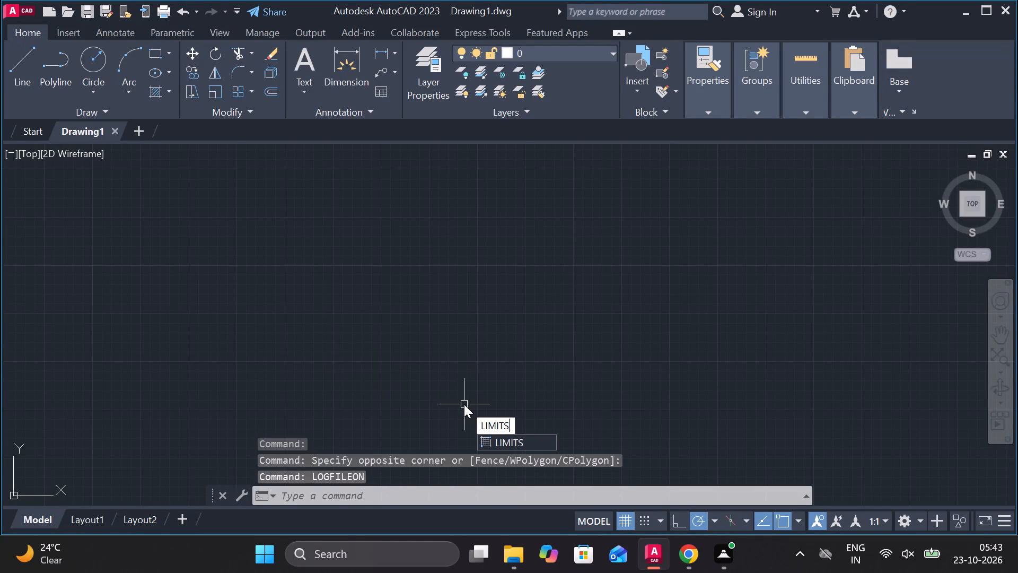
key(Return)
text(0,0)
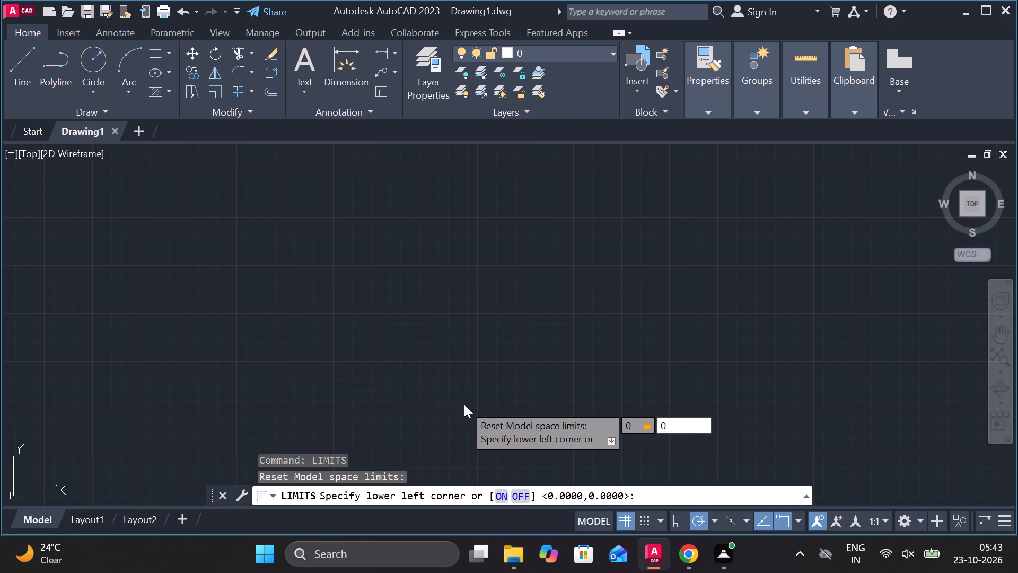
key(Return)
key(2)
text(97,210)
key(Return)
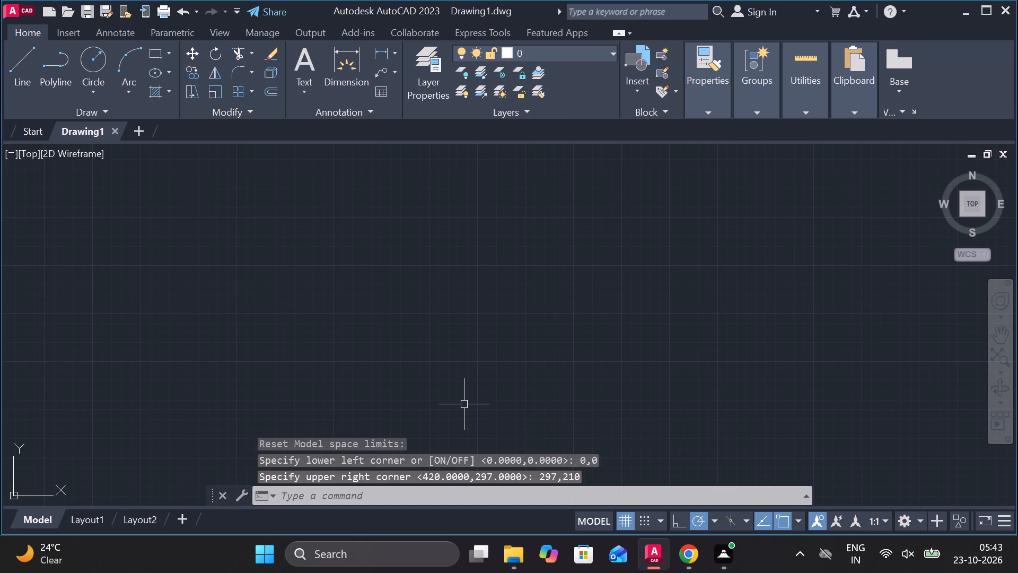
Draw an upright rectangle 50 wide and 112 tall from connected lines, starting at its upper-right corner.
key(z)
key(Return)
key(e)
key(Return)
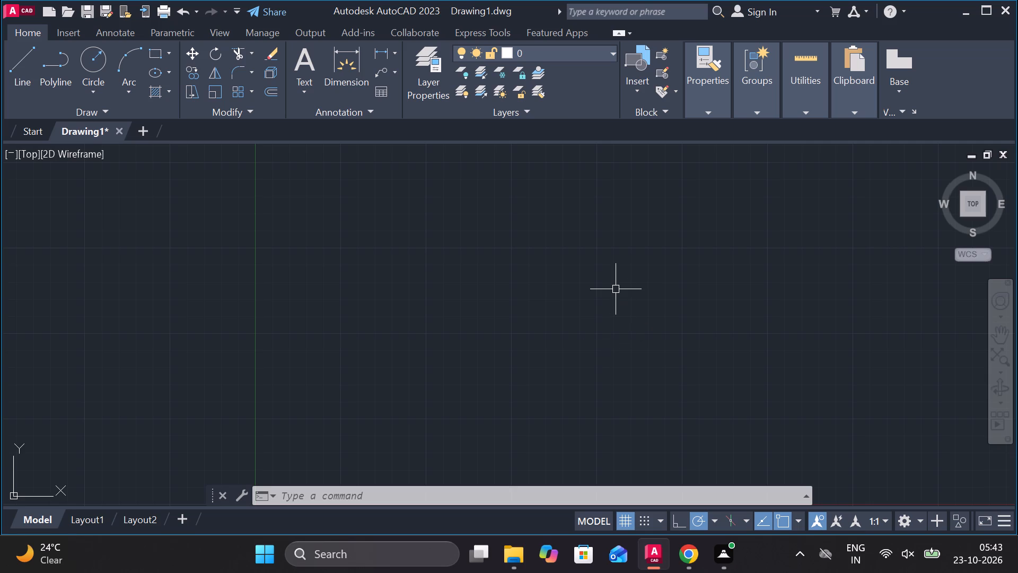
key(l)
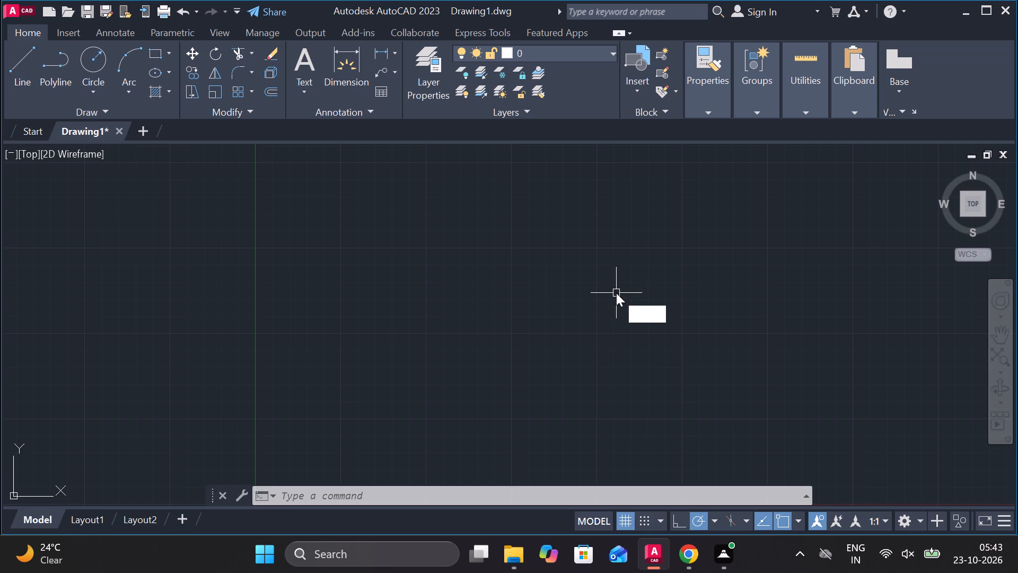
key(Return)
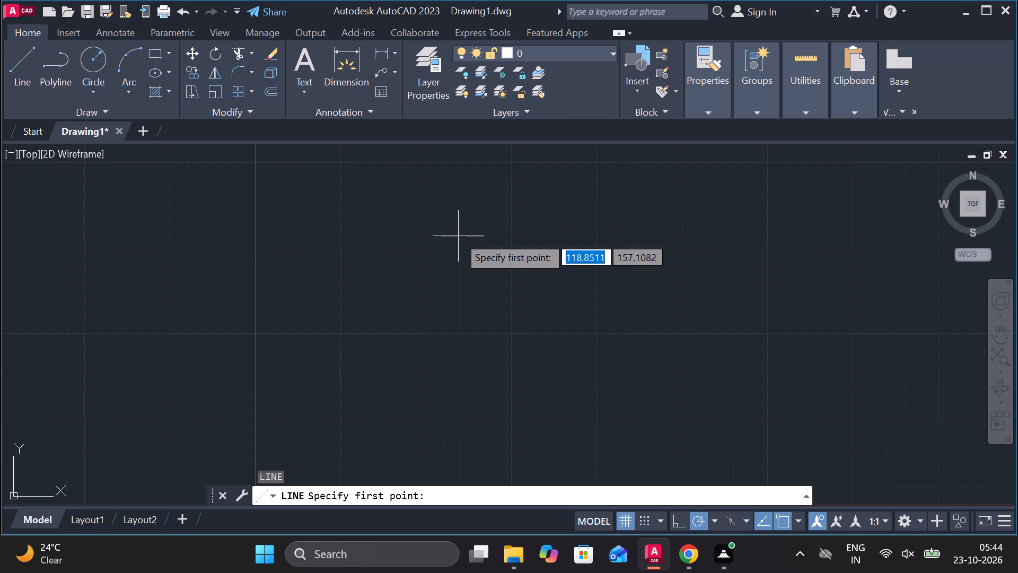
click(488, 198)
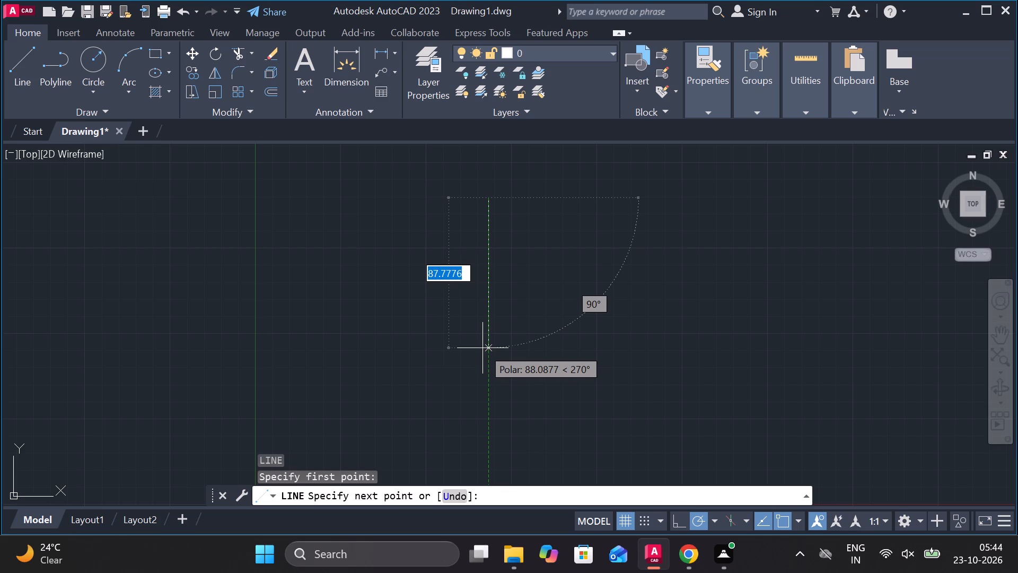
text(112)
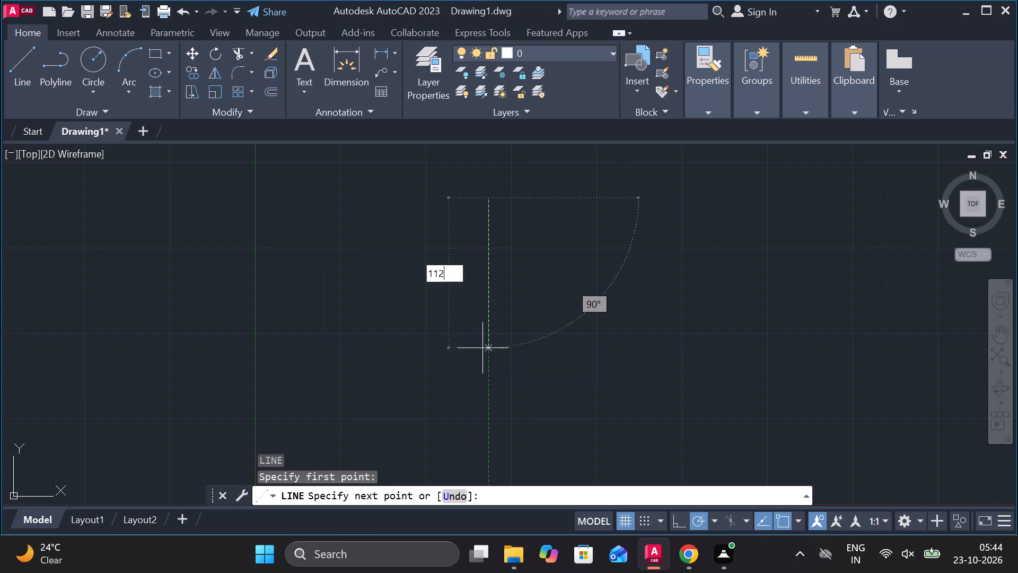
key(Return)
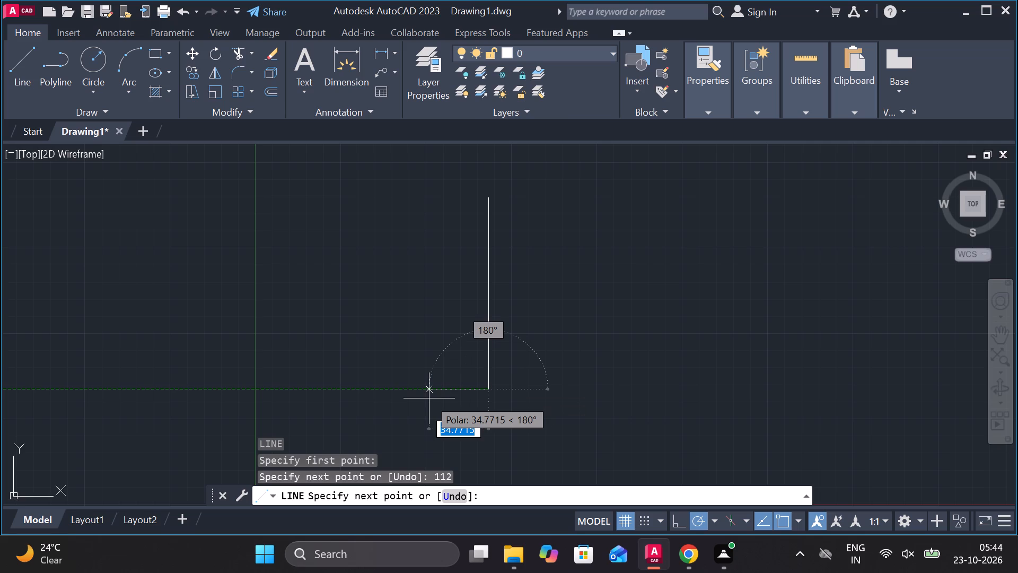
text(50)
key(Return)
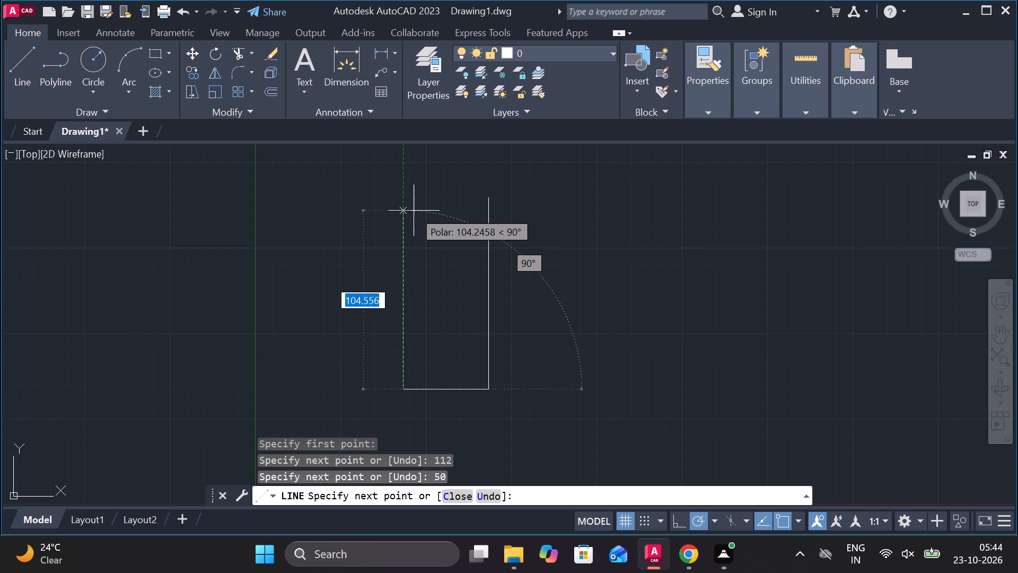
text(112)
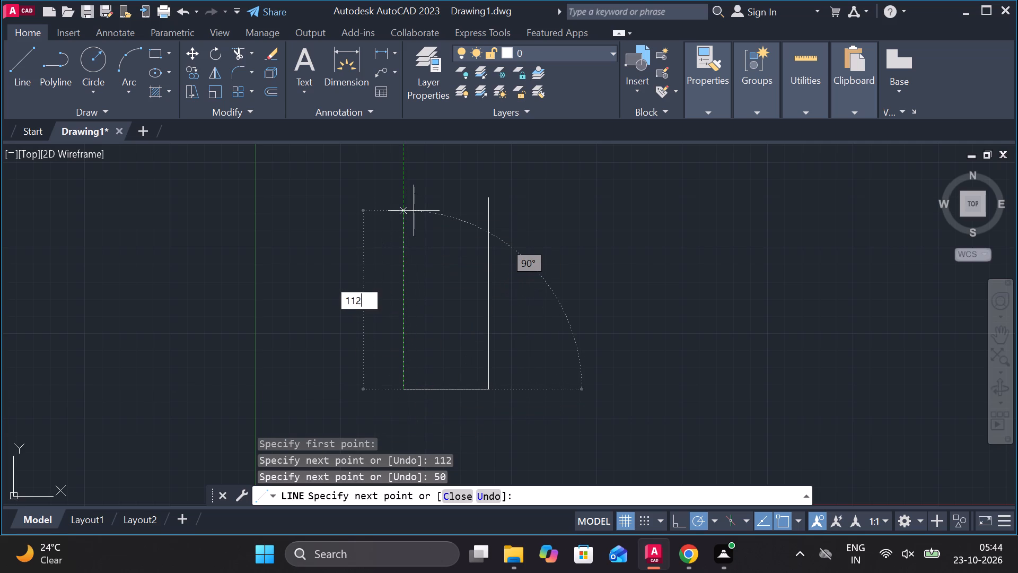
key(space)
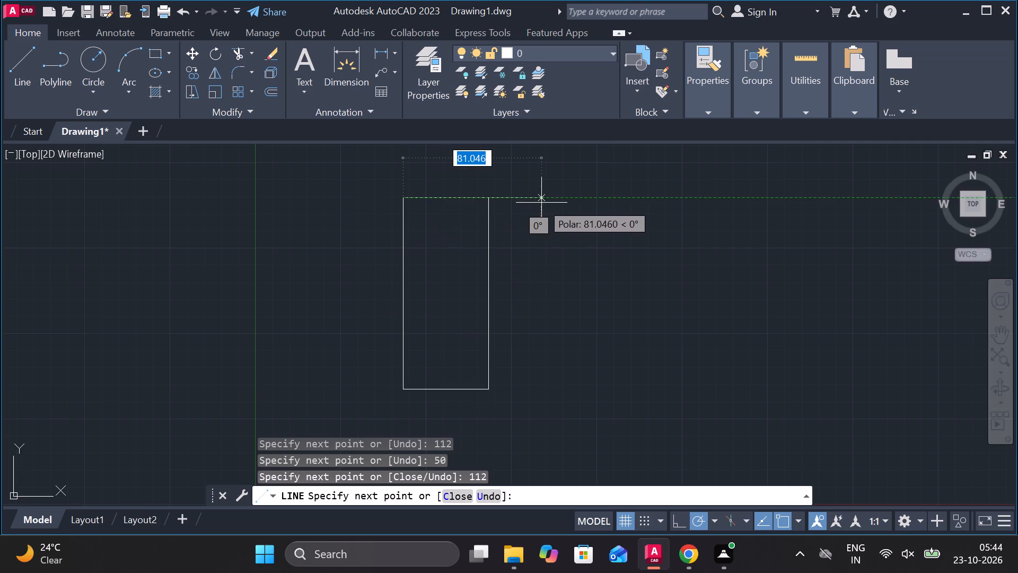
key(5)
key(0)
key(Return)
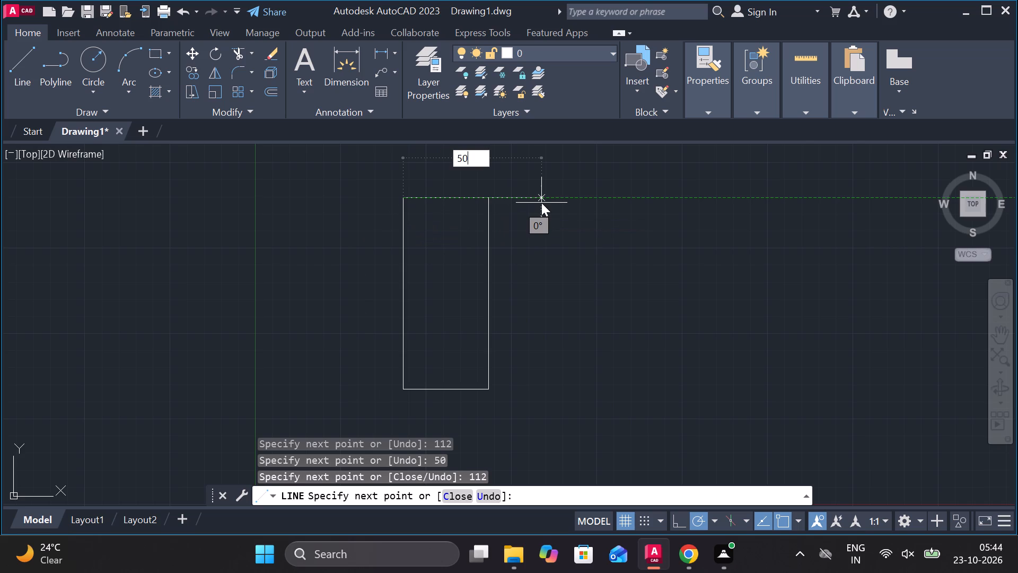
key(Escape)
Draw a side-view rectangle 12 wide and 112 tall, level with the first rectangle and about 49 to its right.
middle_drag(698, 276, 697, 276)
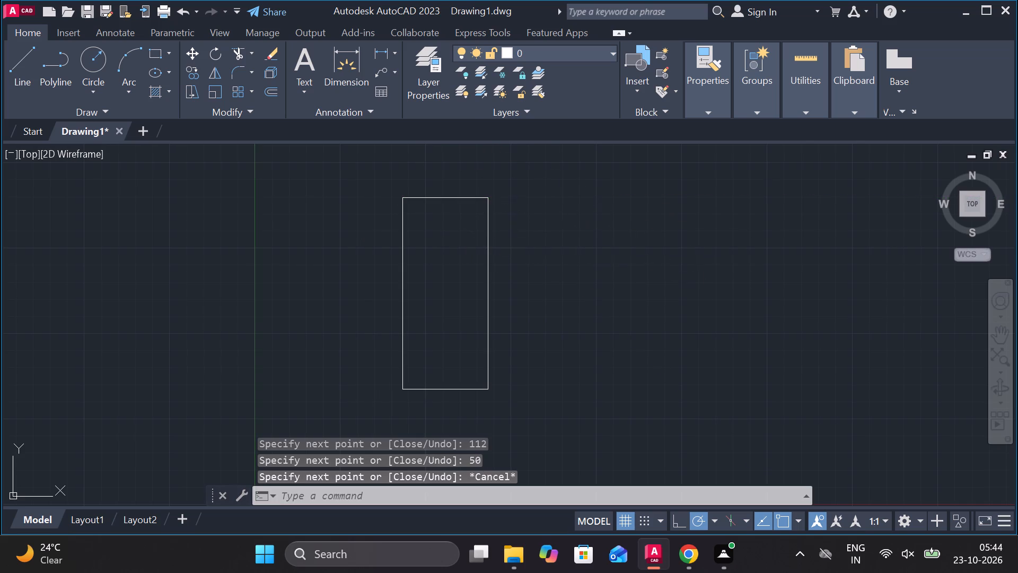
middle_drag(697, 276, 677, 273)
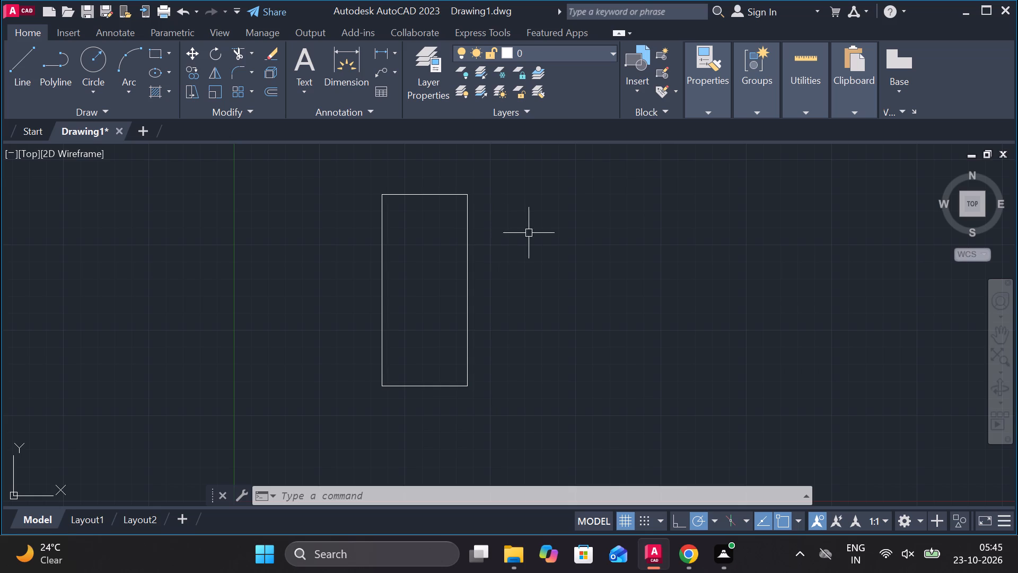
key(l)
key(Return)
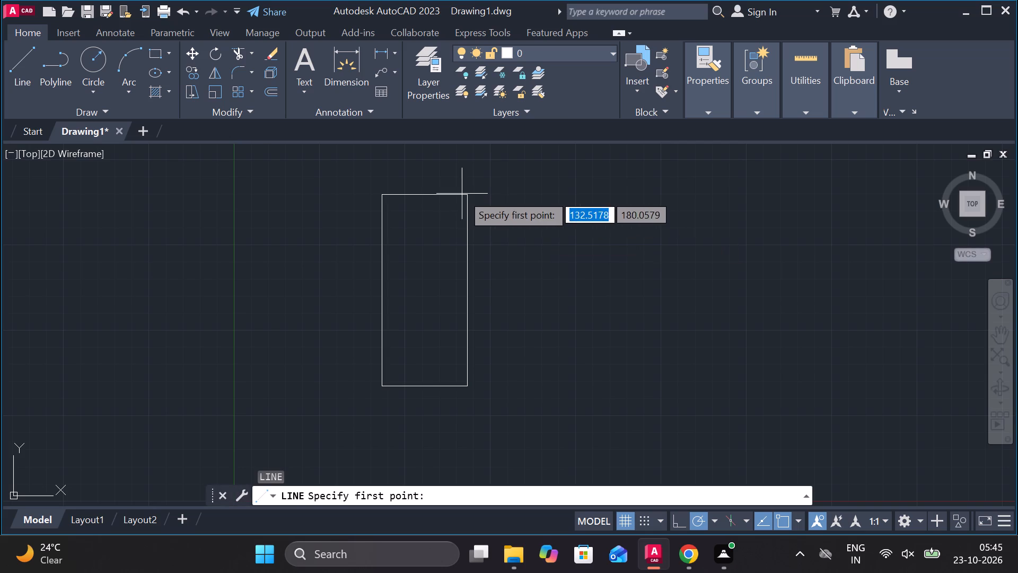
click(551, 195)
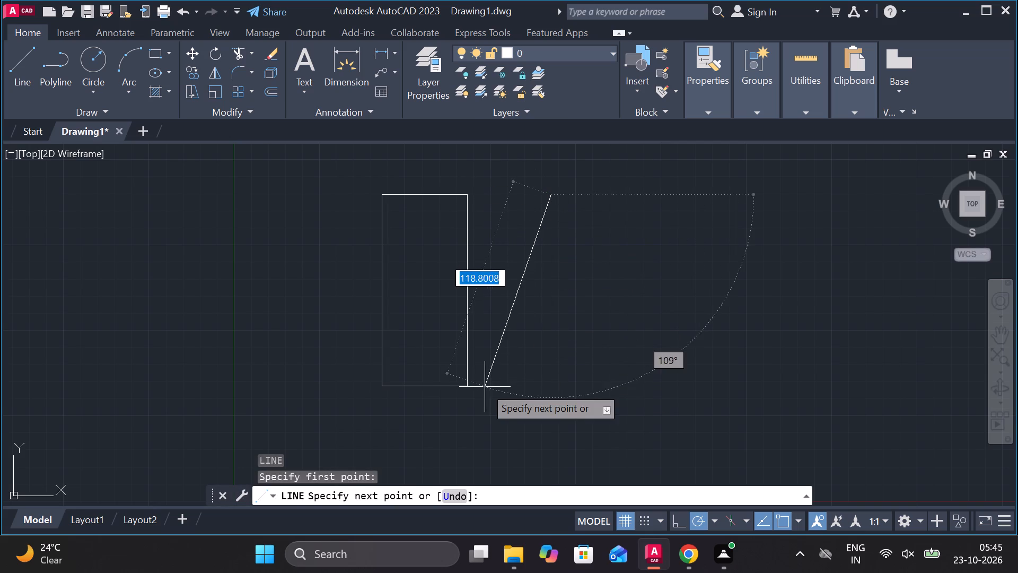
click(559, 392)
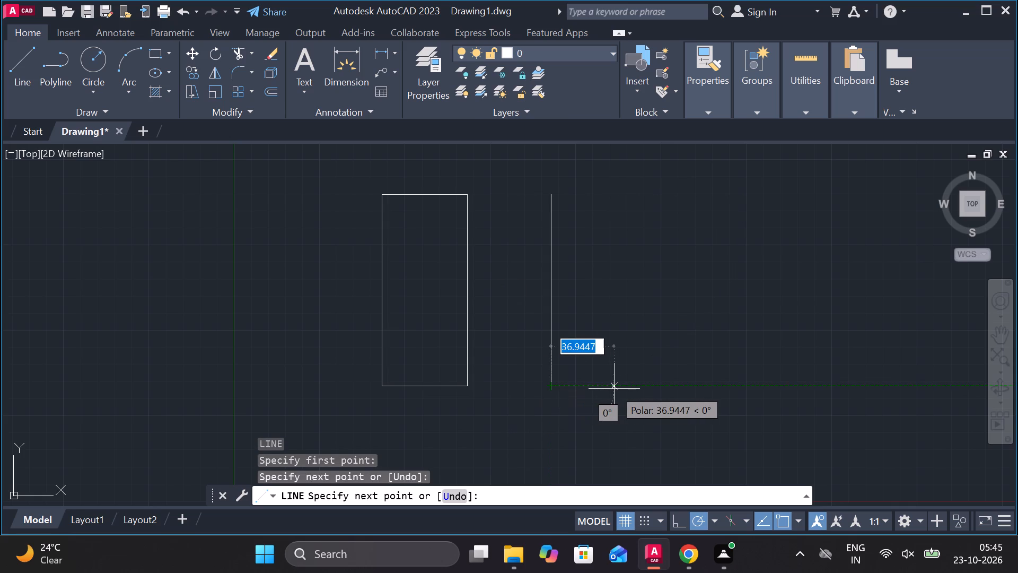
text(12)
key(v)
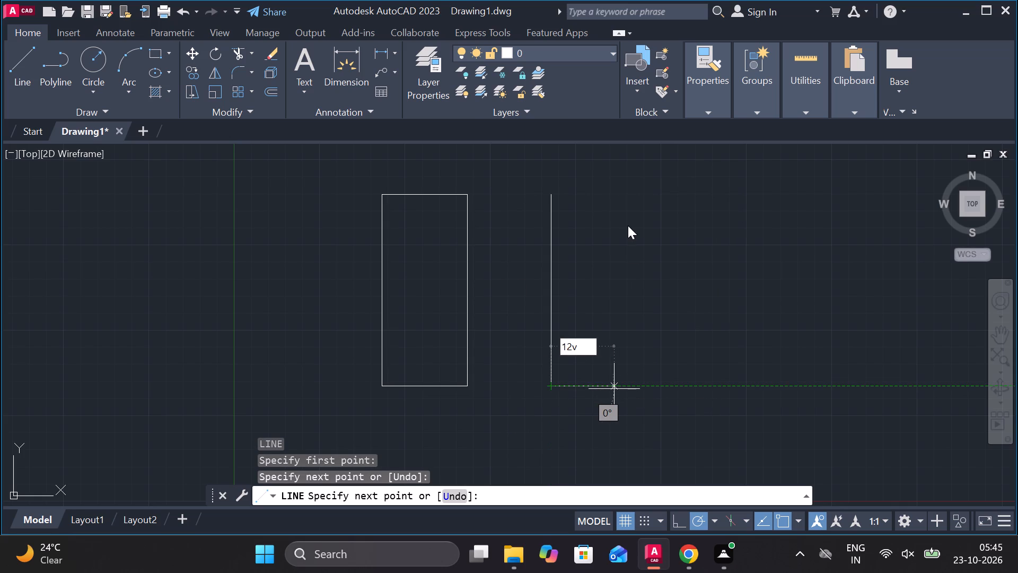
key(BackSpace)
key(Return)
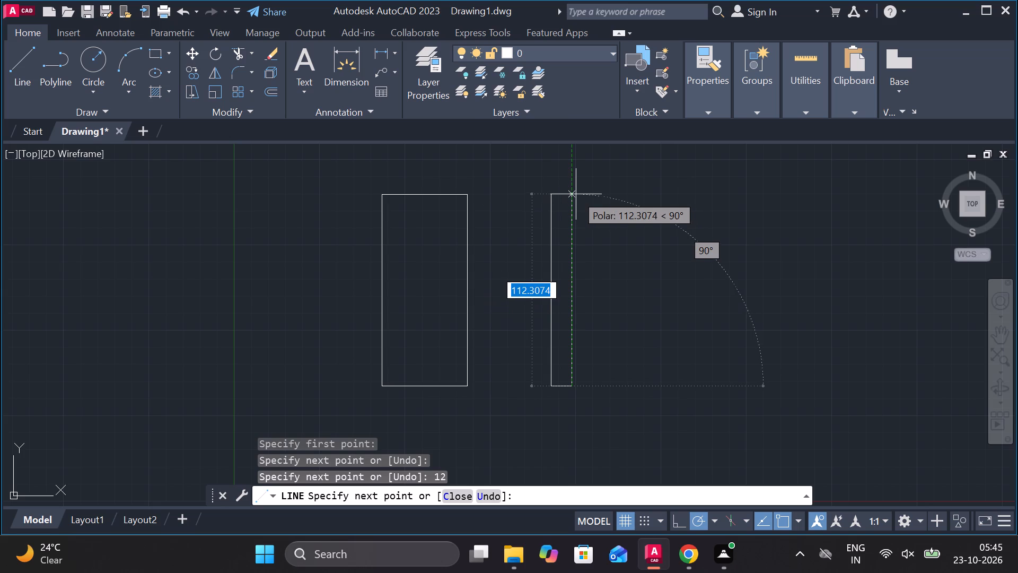
text(112)
key(Return)
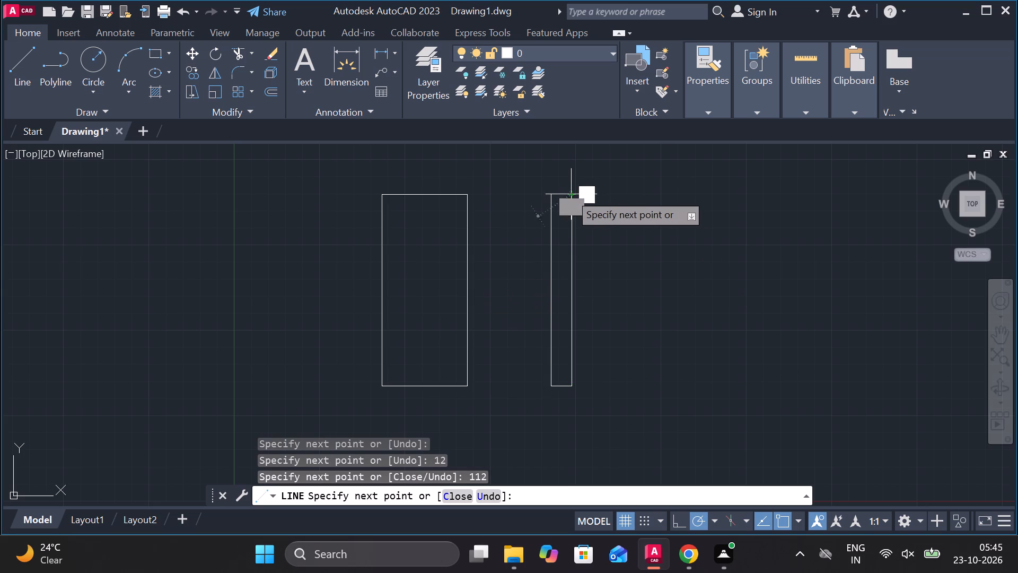
click(555, 193)
key(Escape)
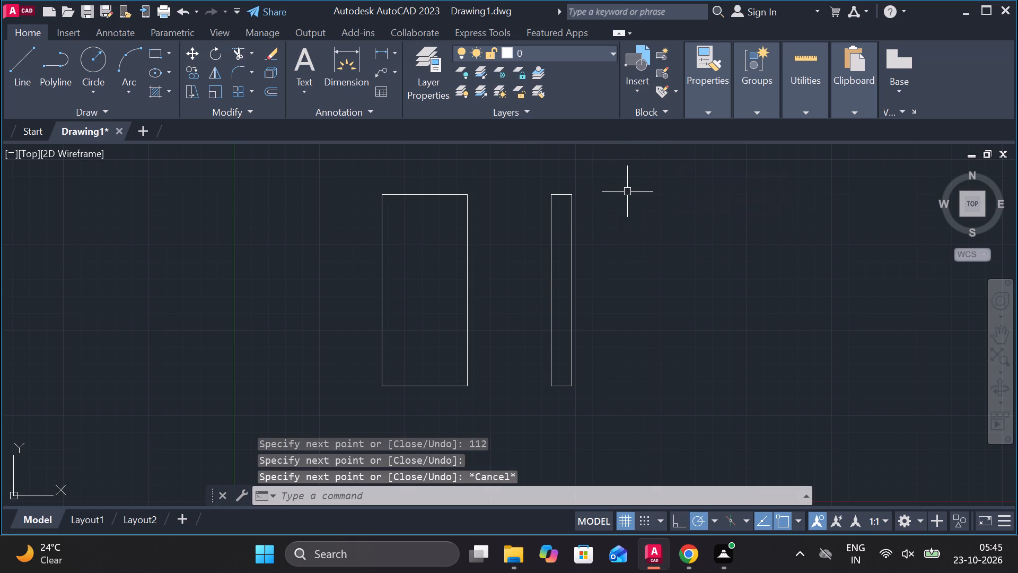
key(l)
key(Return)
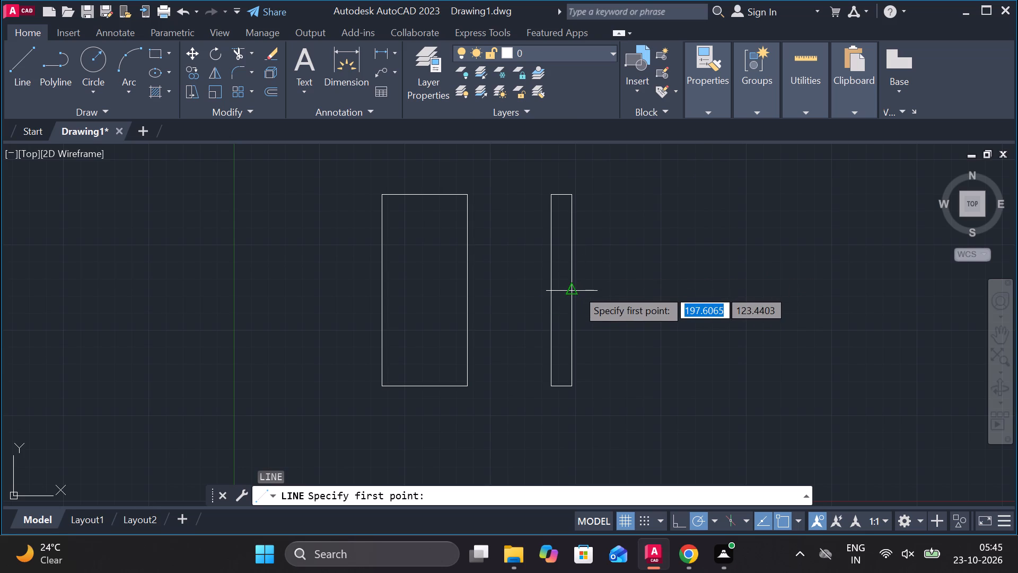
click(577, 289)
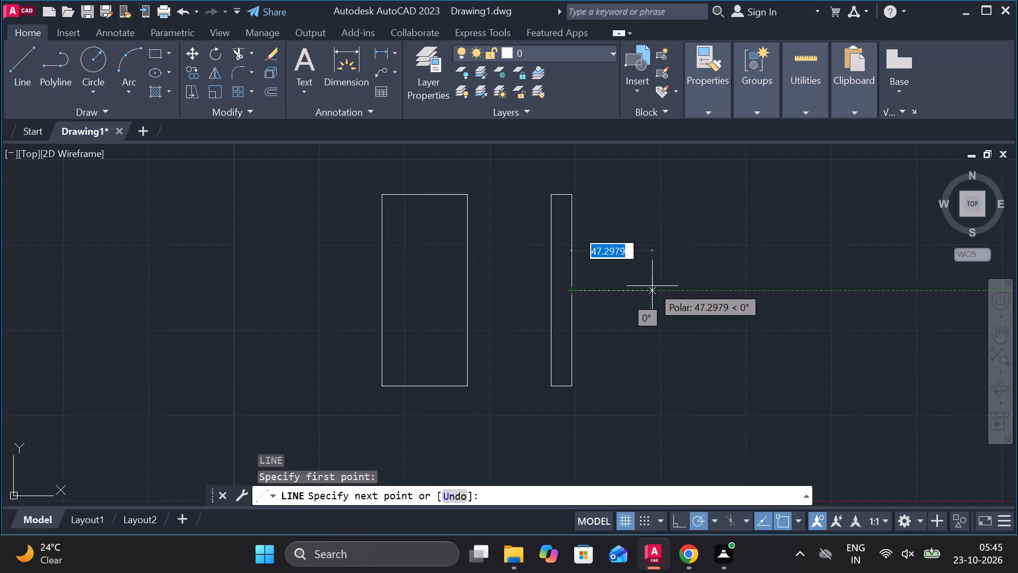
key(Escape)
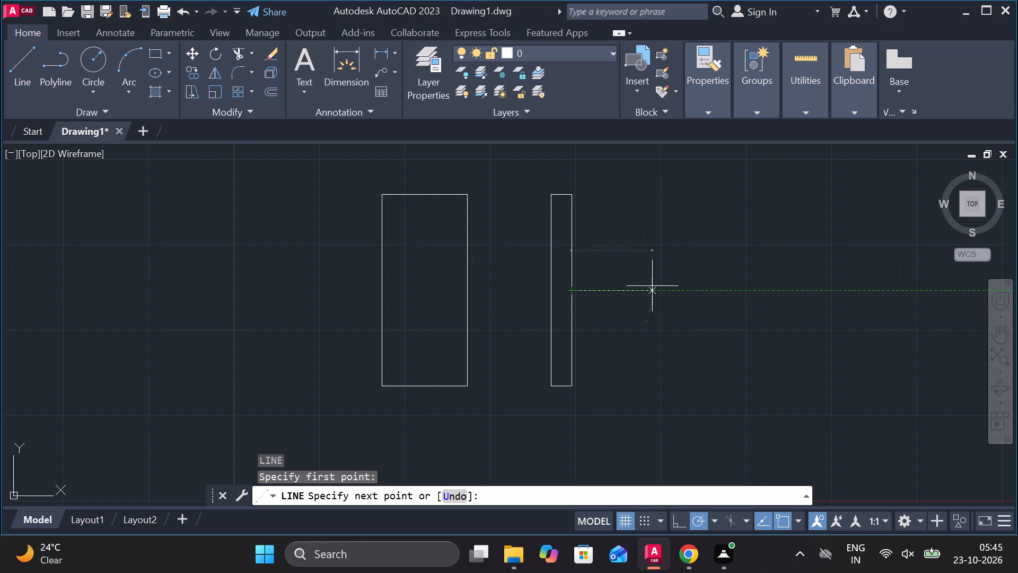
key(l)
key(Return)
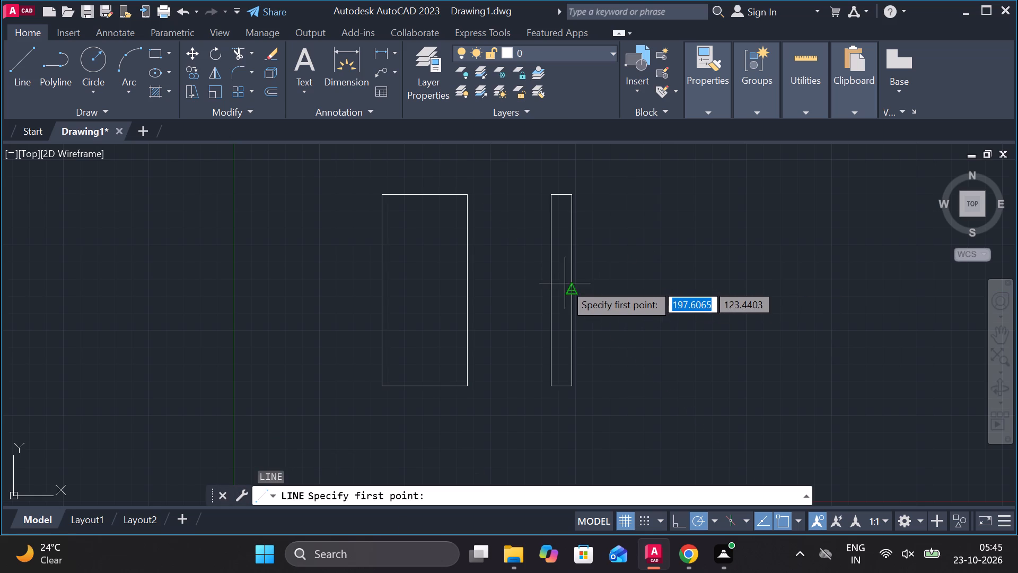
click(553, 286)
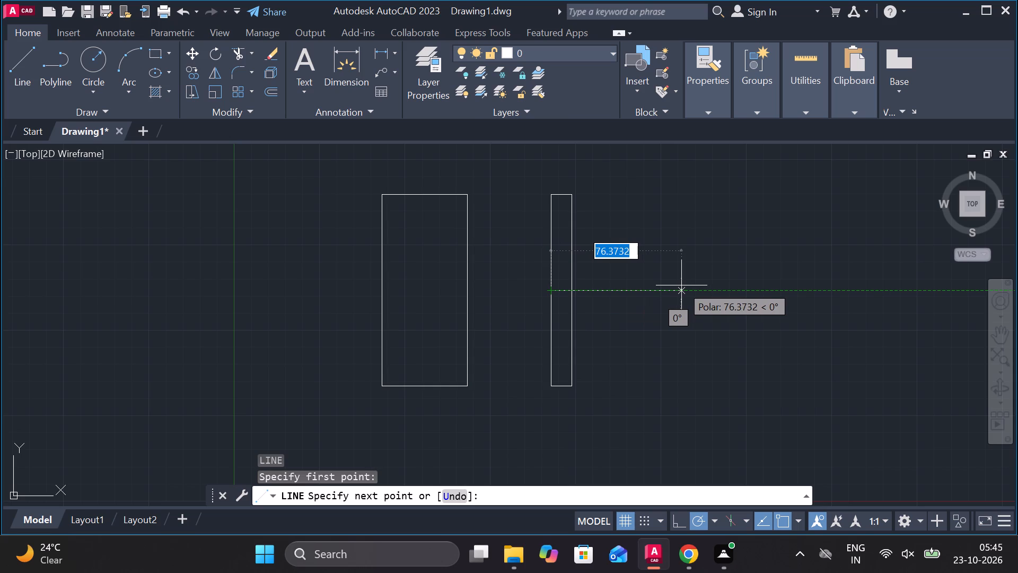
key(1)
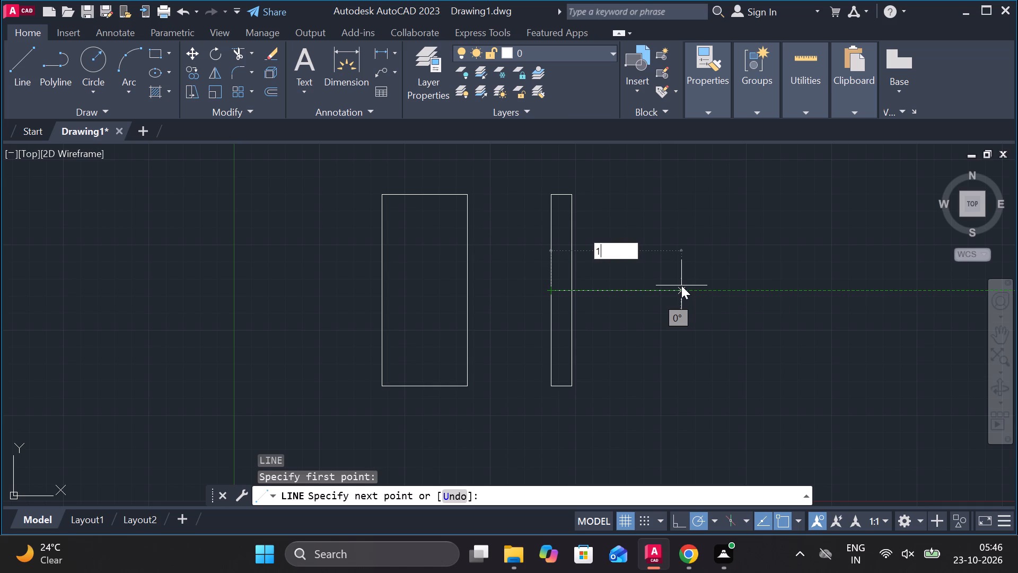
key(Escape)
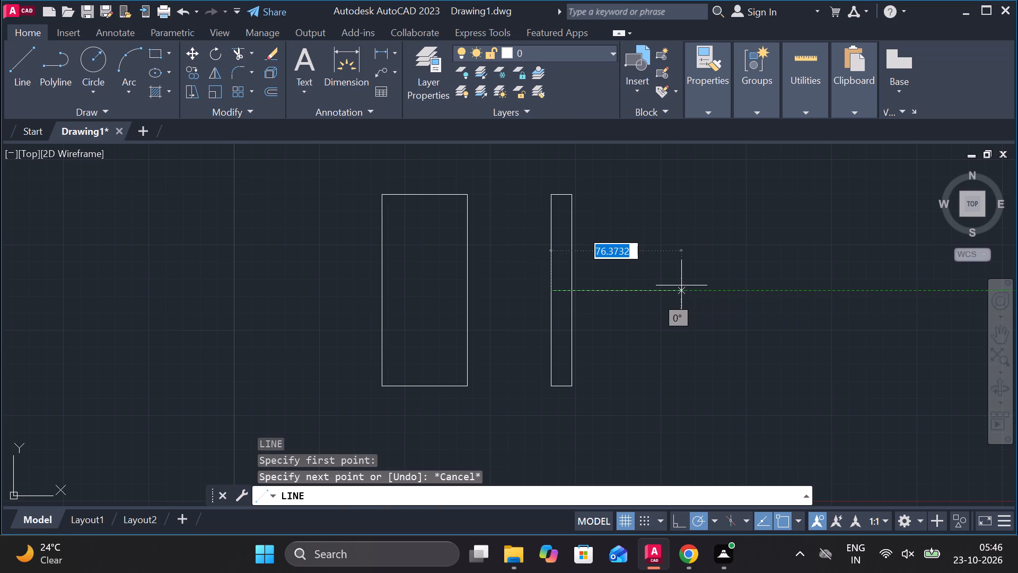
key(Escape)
Draw a 16-long horizontal line outward from the midpoint of the narrow rectangle's right side.
key(l)
key(Return)
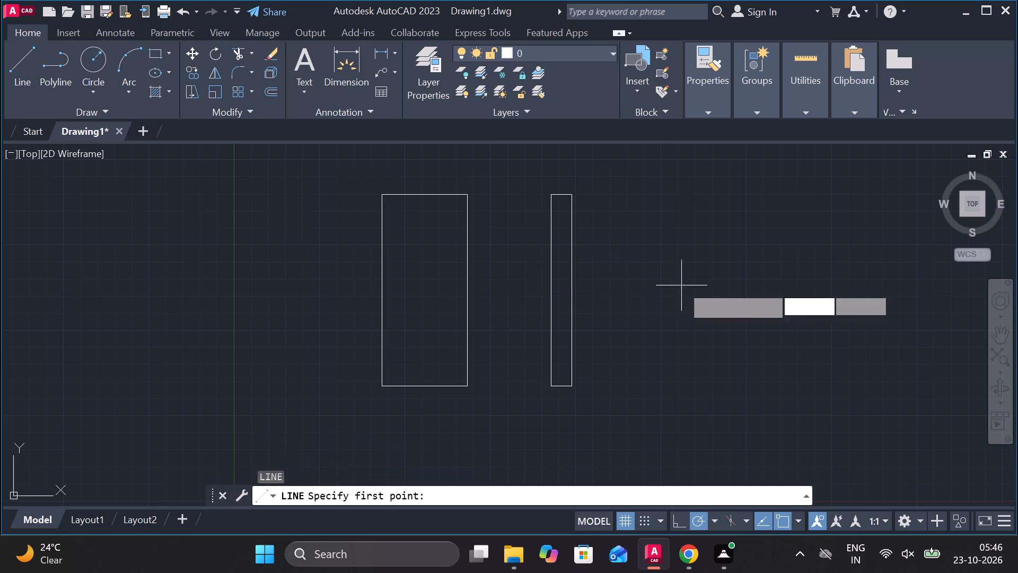
click(574, 292)
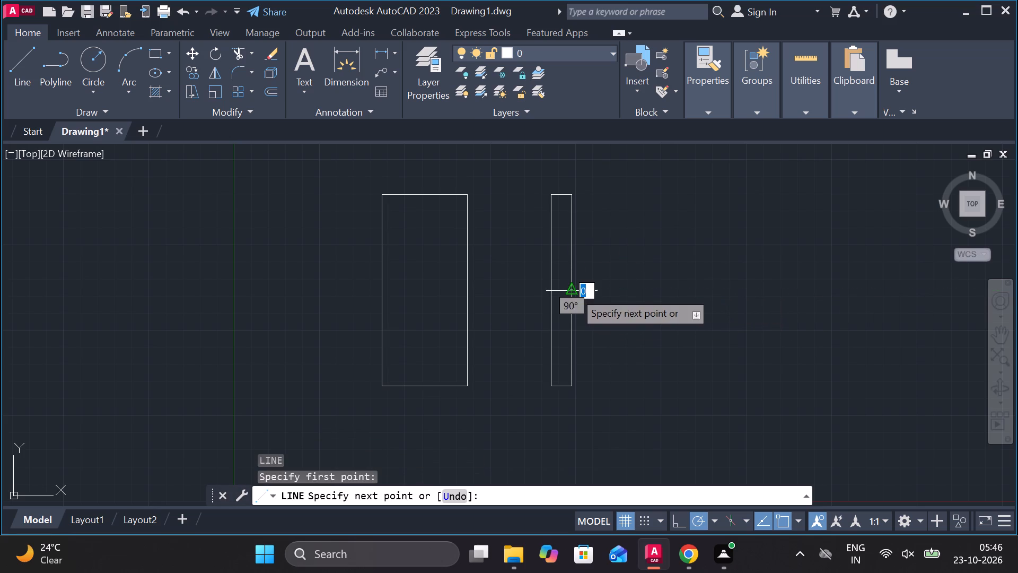
text(16)
key(Return)
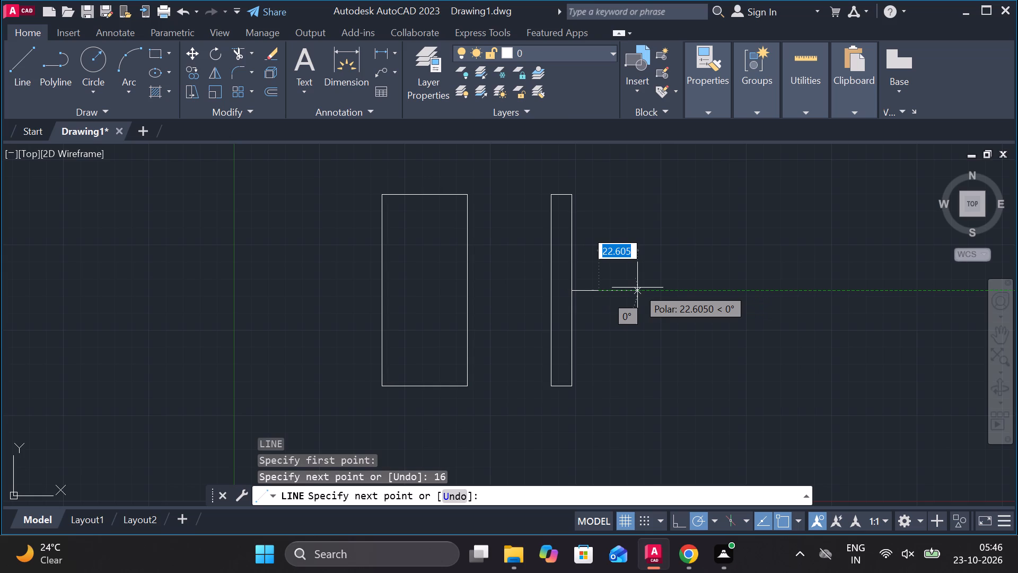
key(Escape)
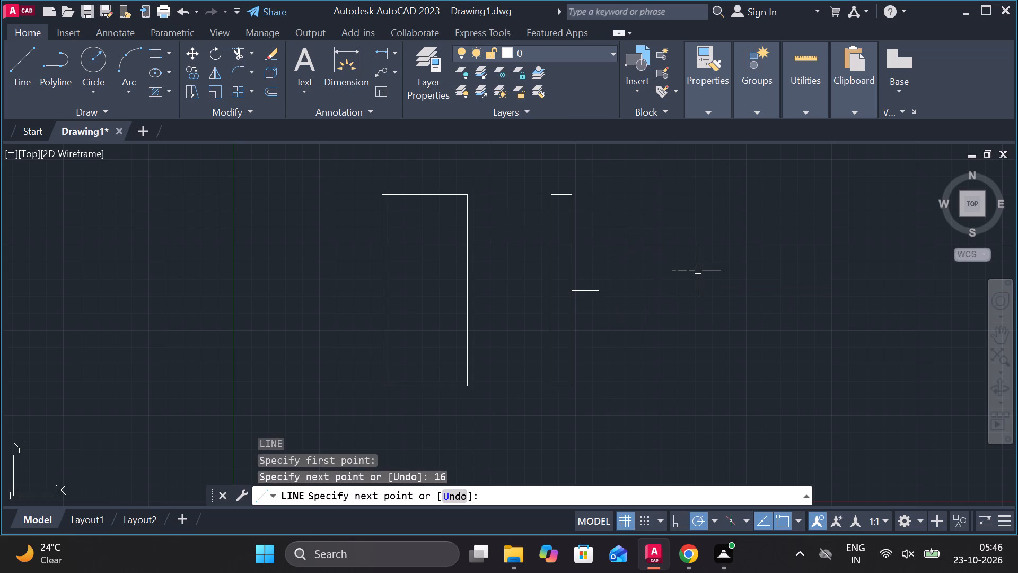
Draw a circle of diameter 12 centred on the outer end of the 16-long horizontal line.
text(c)
key(space)
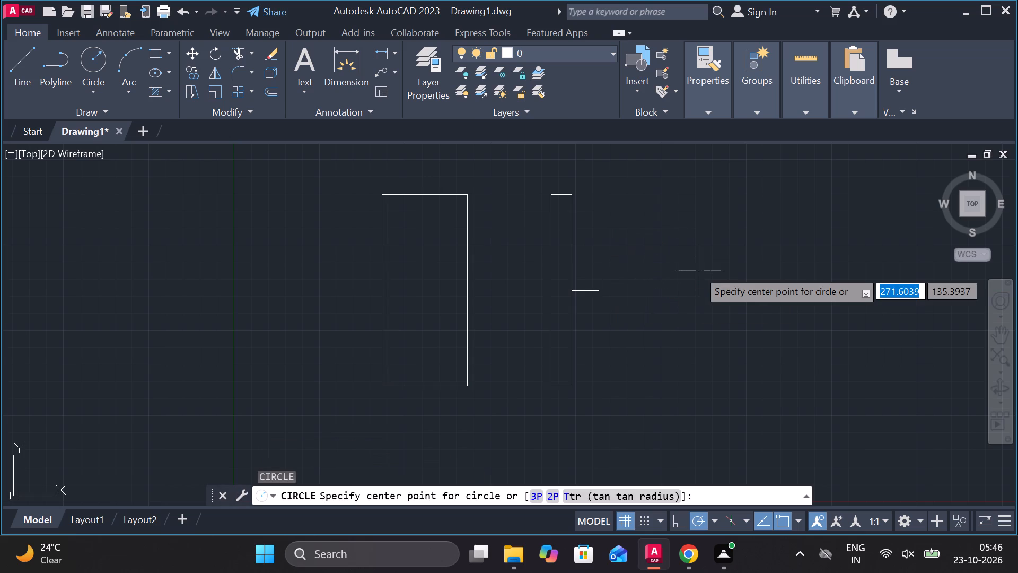
click(603, 286)
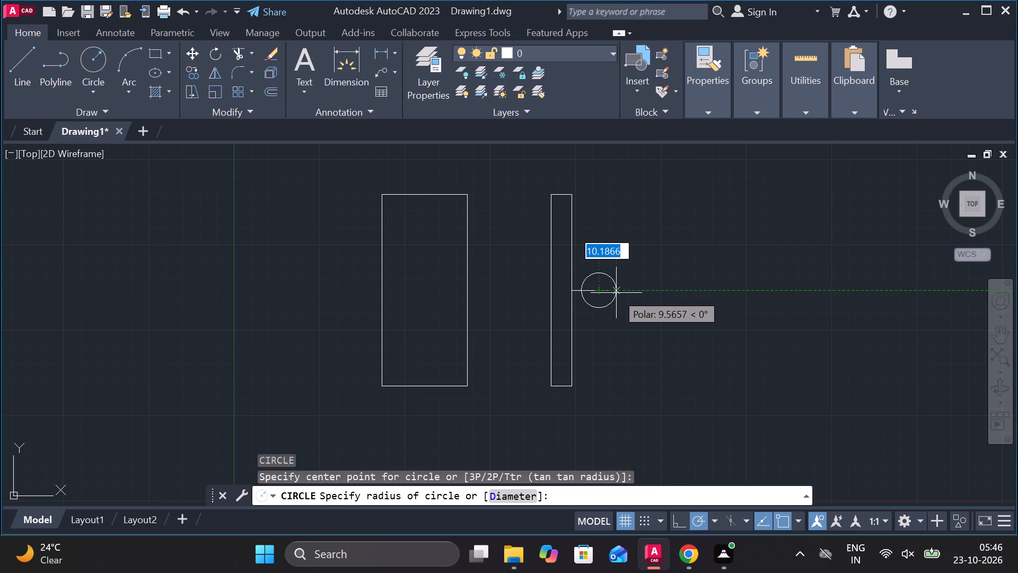
text(d 12)
key(space)
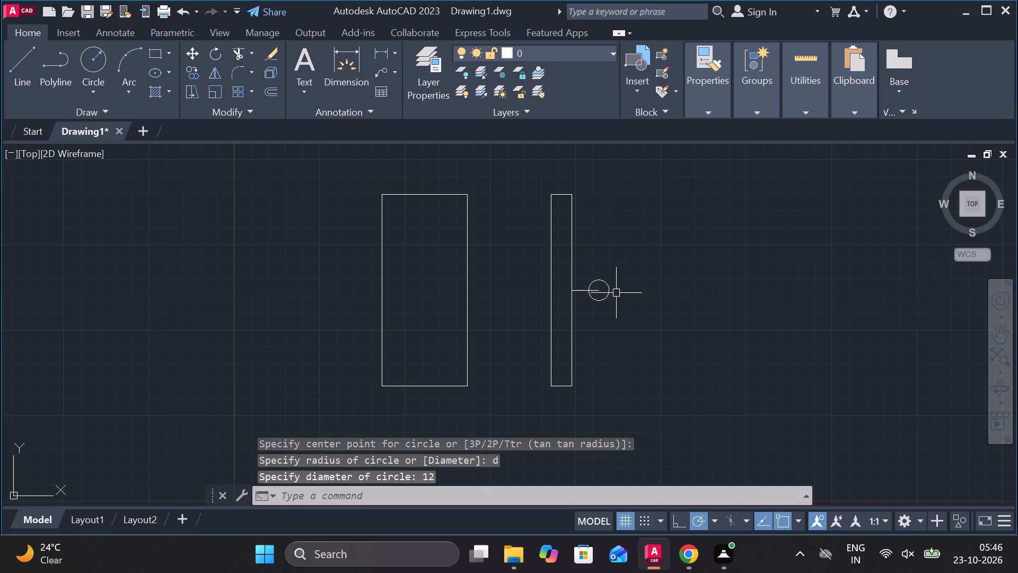
Draw a concentric circle of diameter 10 inside the 12-diameter circle.
scroll(617, 300, up, 1)
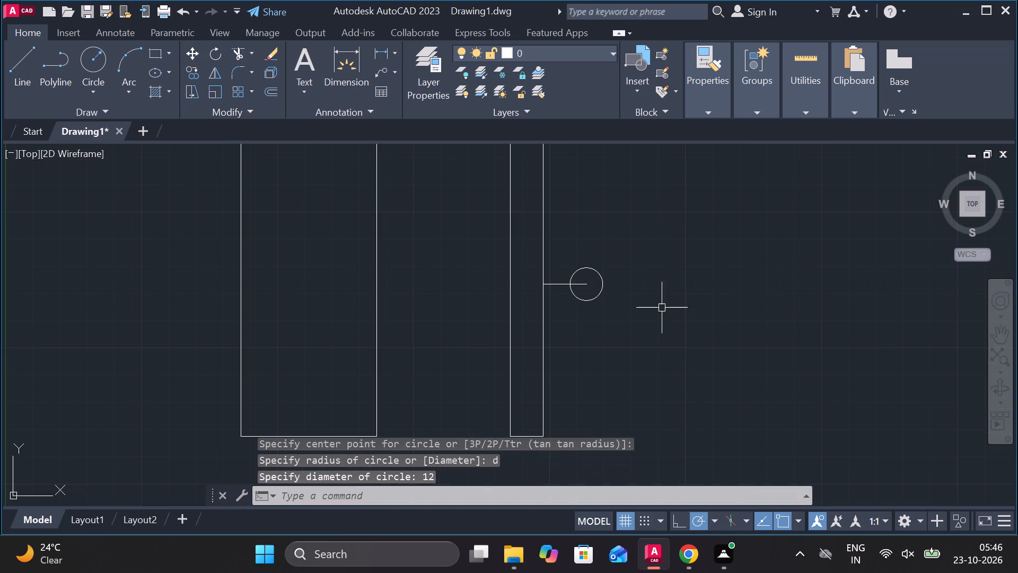
text(c)
key(space)
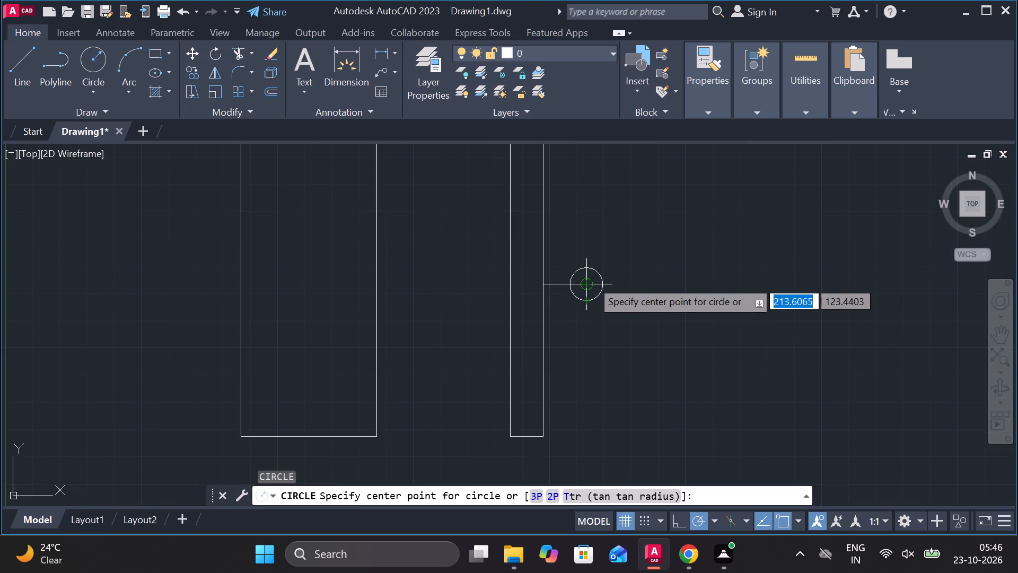
scroll(591, 280, up, 2)
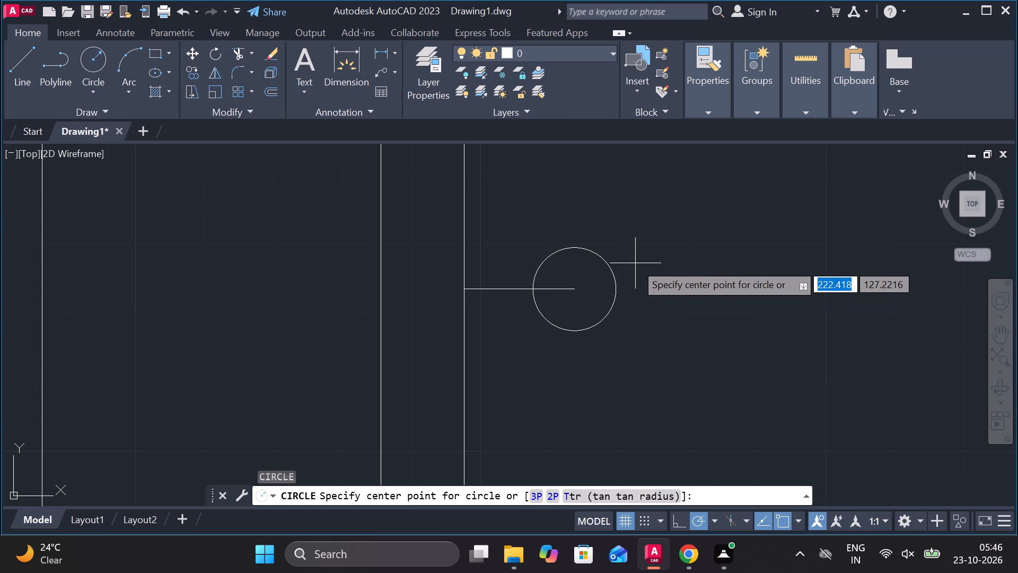
click(573, 290)
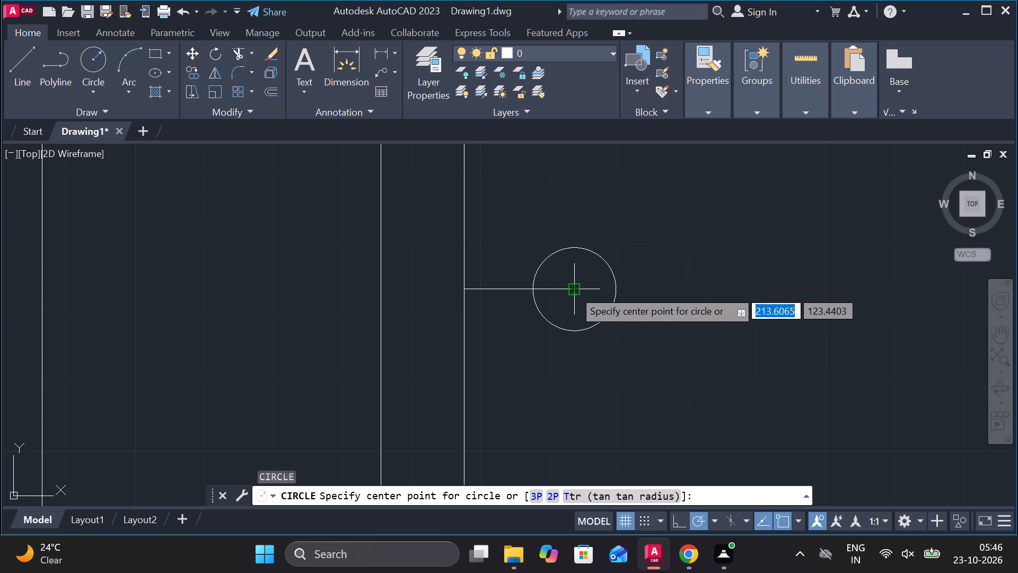
text(d)
key(space)
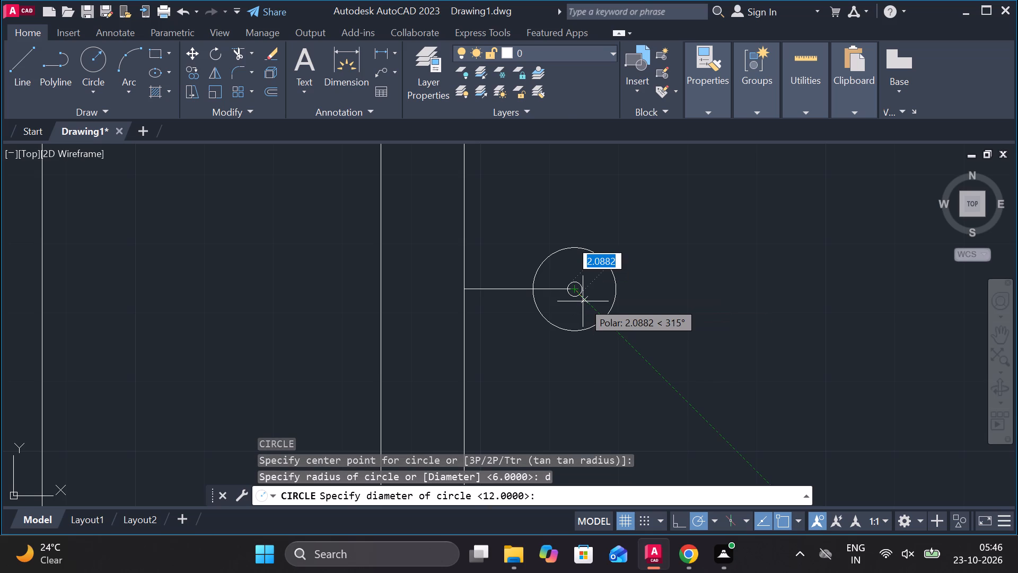
text(10)
key(Return)
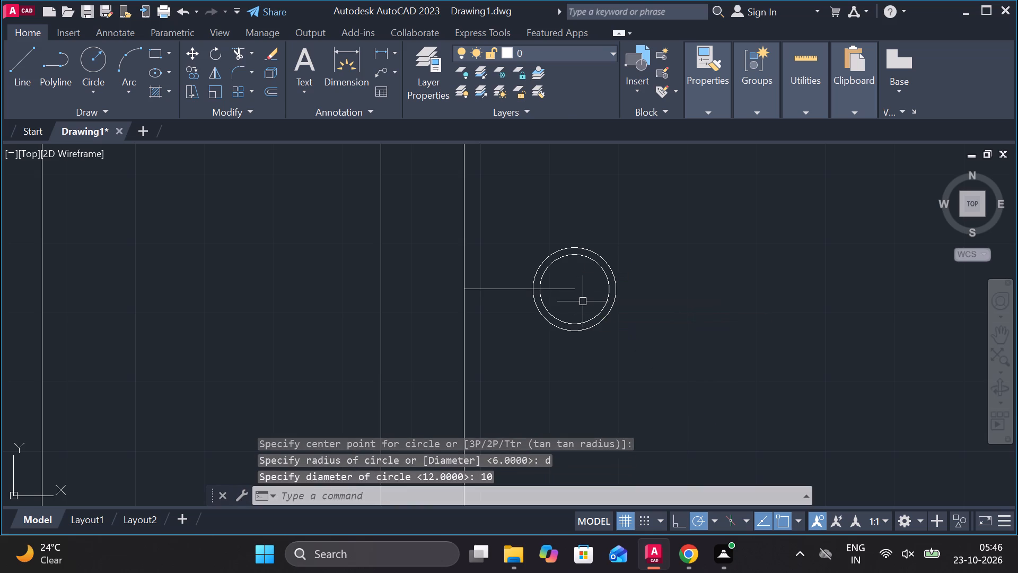
Draw connected lines from the circles' centre, 34 horizontally away from the side view and 5 vertically upward.
scroll(708, 298, down, 2)
scroll(708, 298, up, 2)
middle_drag(708, 298, 651, 302)
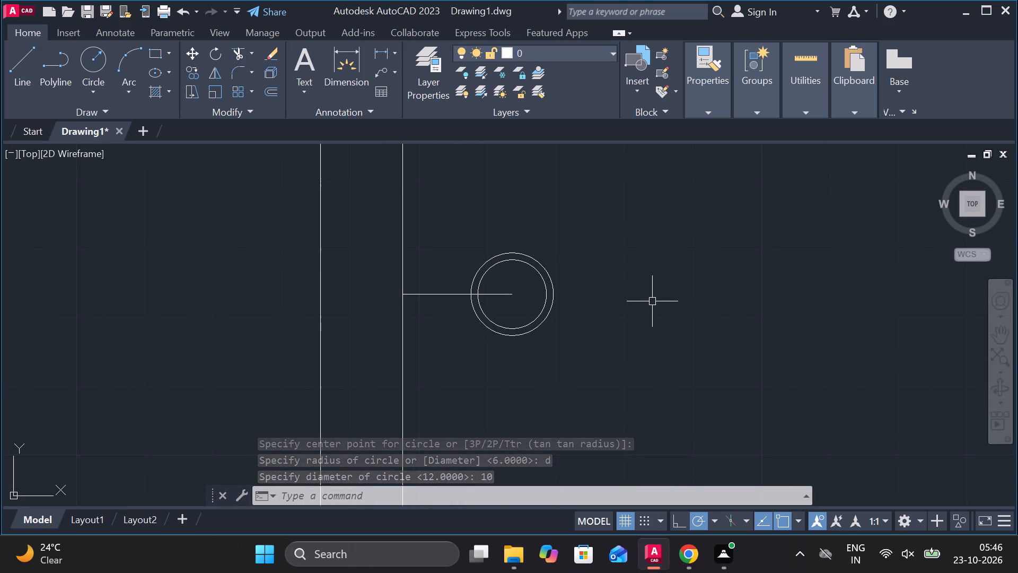
key(l)
key(Return)
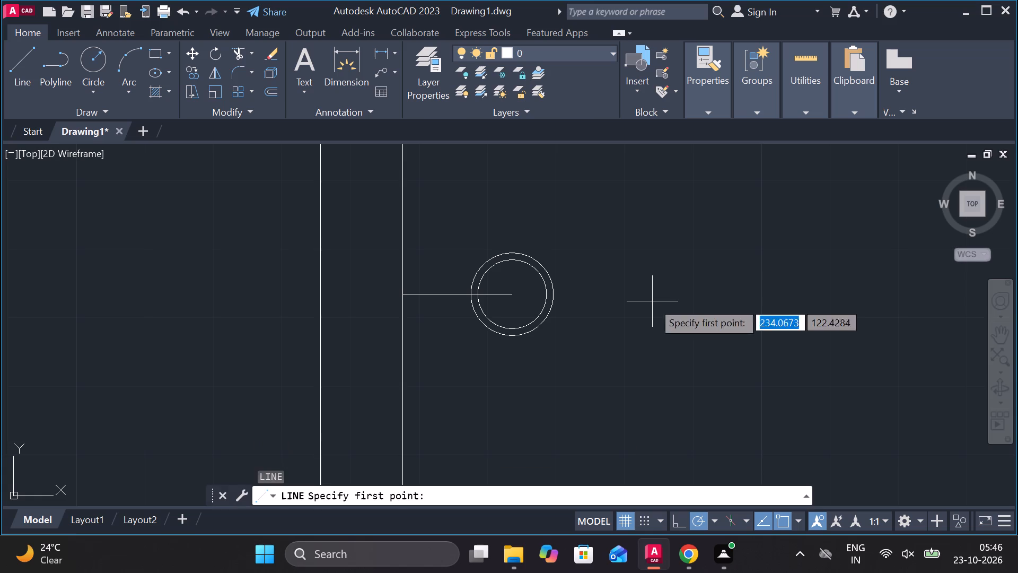
click(506, 292)
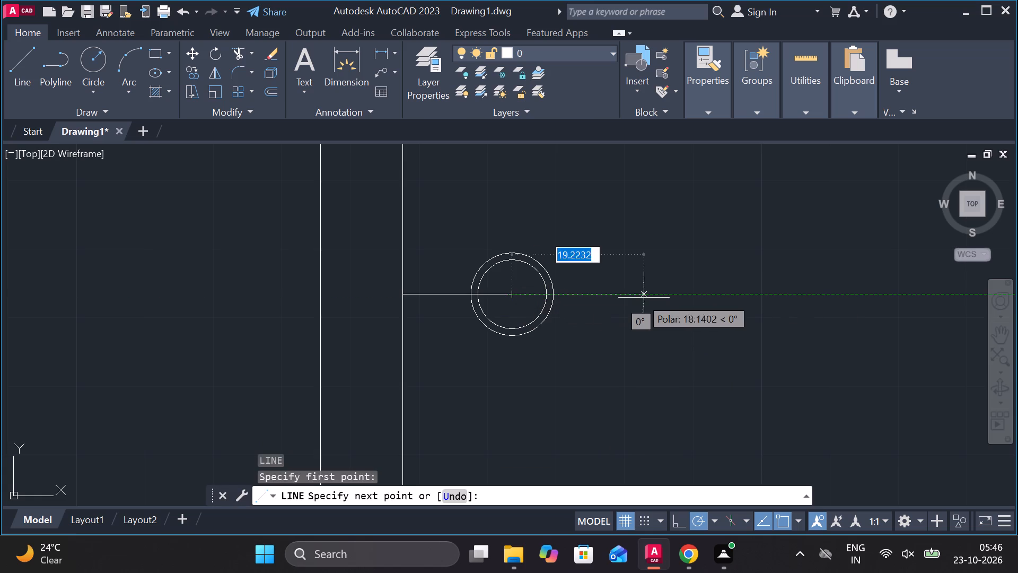
text(34)
key(Return)
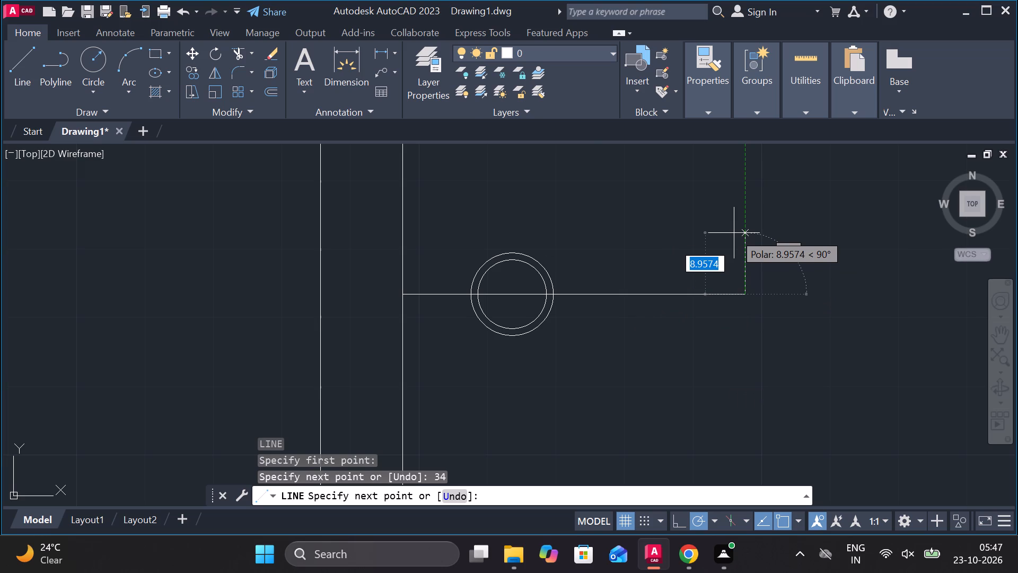
key(5)
key(Return)
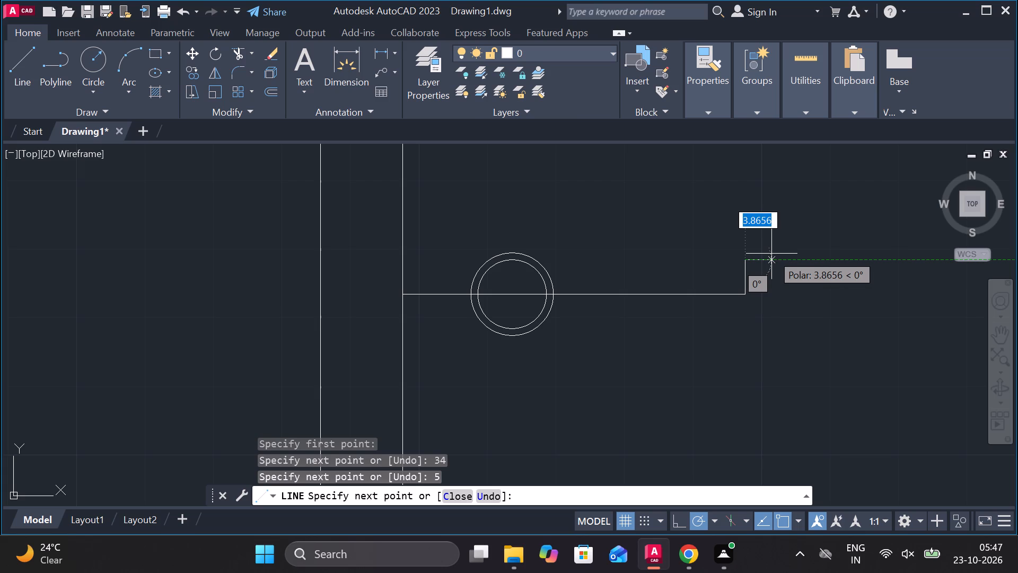
key(Escape)
Lengthen the short vertical line by 5 downward from its lower end, past the horizontal line.
click(747, 266)
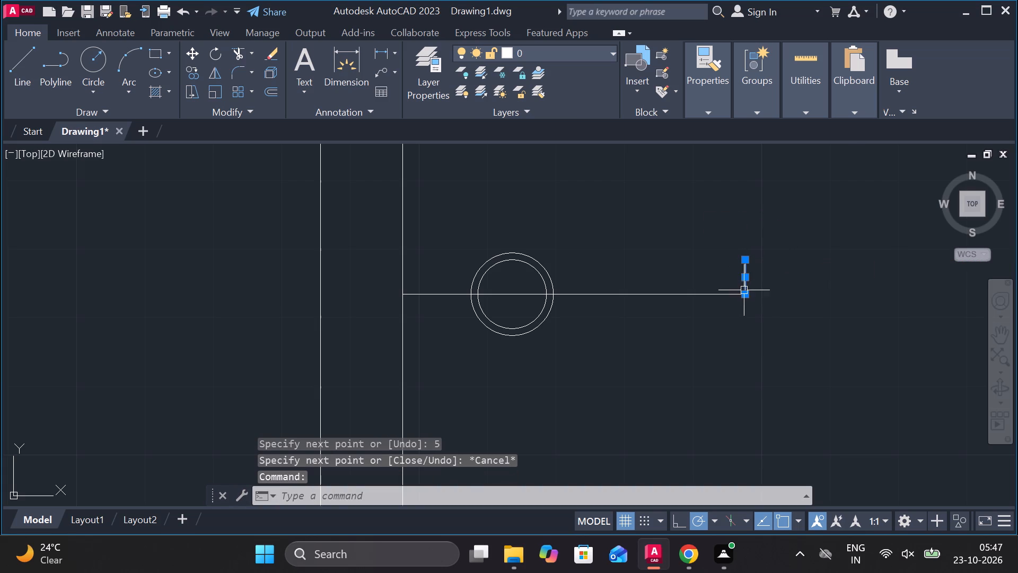
click(775, 343)
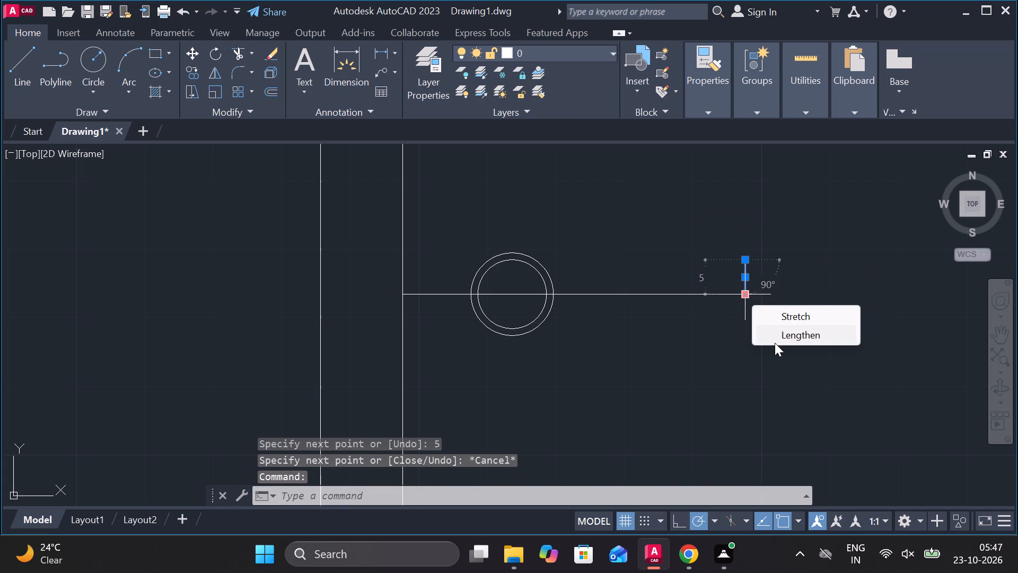
key(5)
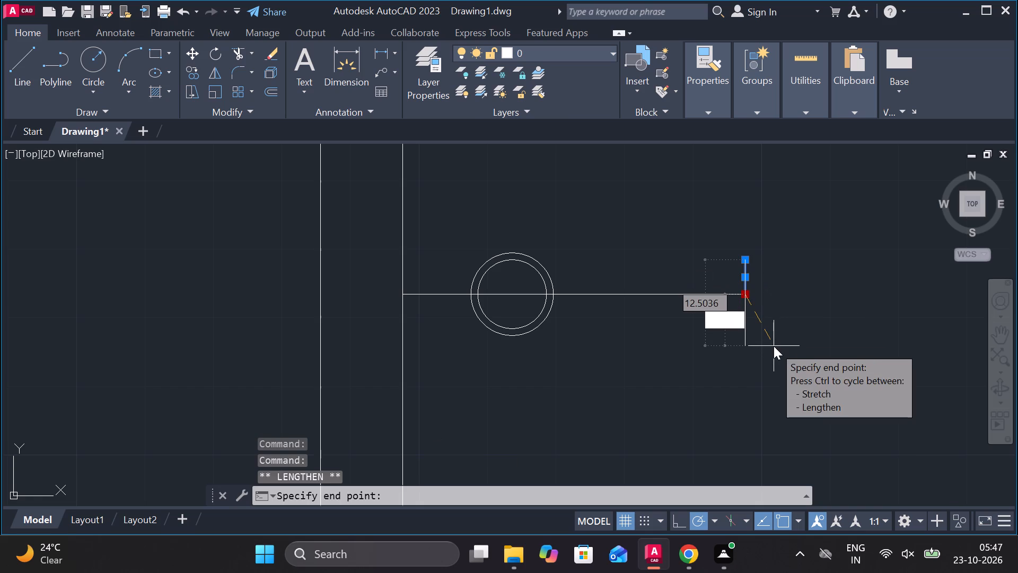
key(Return)
key(Escape)
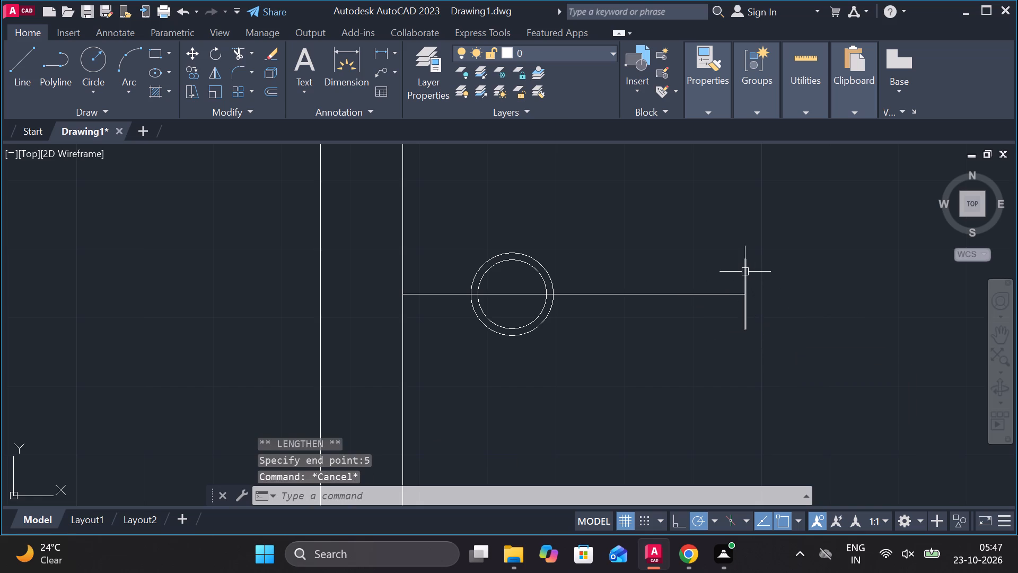
Offset the short vertical line by 10 on the side away from the circles.
click(745, 272)
key(o)
key(Return)
key(Return)
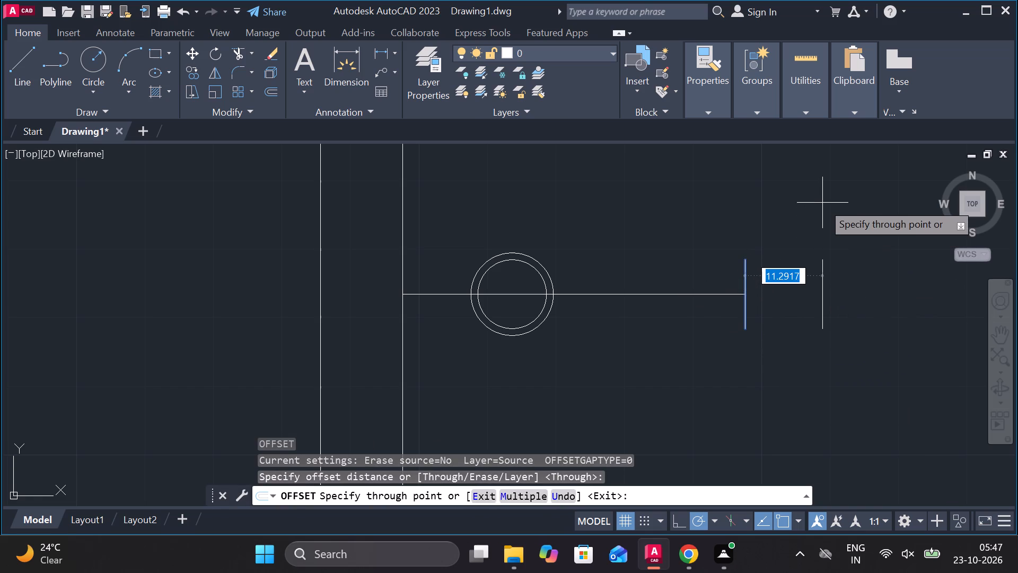
text(10)
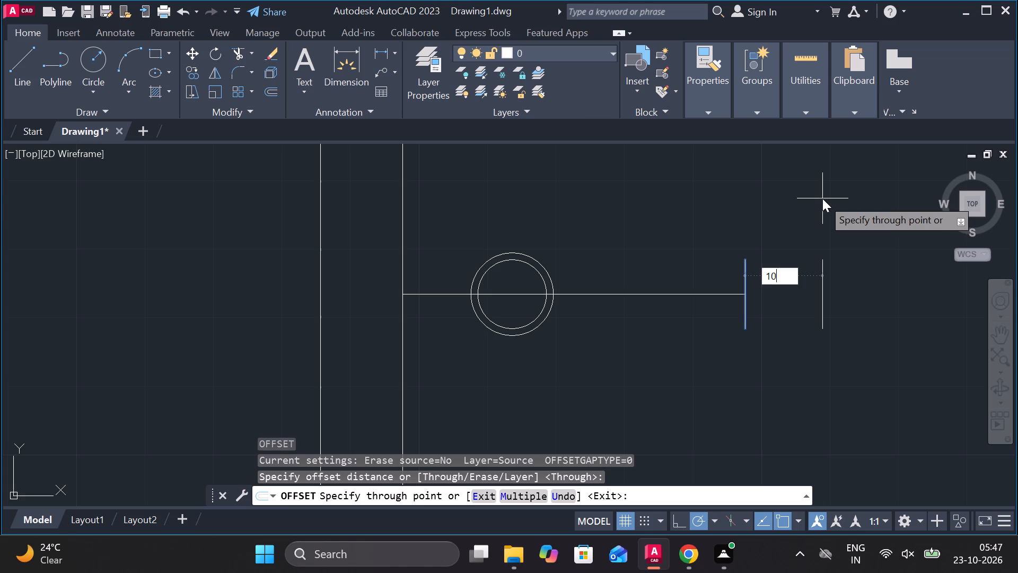
key(Return)
middle_drag(860, 306, 805, 308)
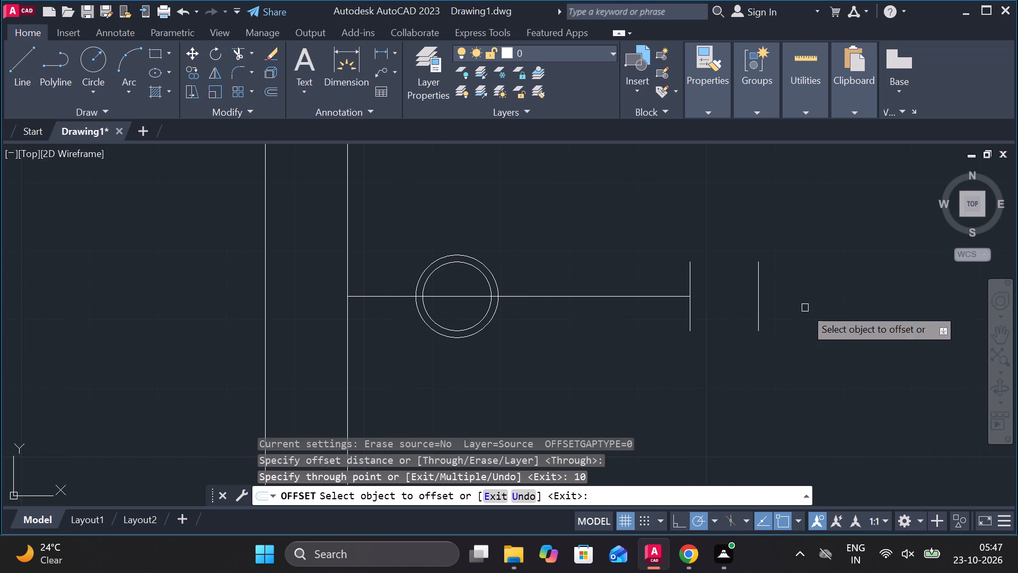
middle_drag(810, 308, 762, 308)
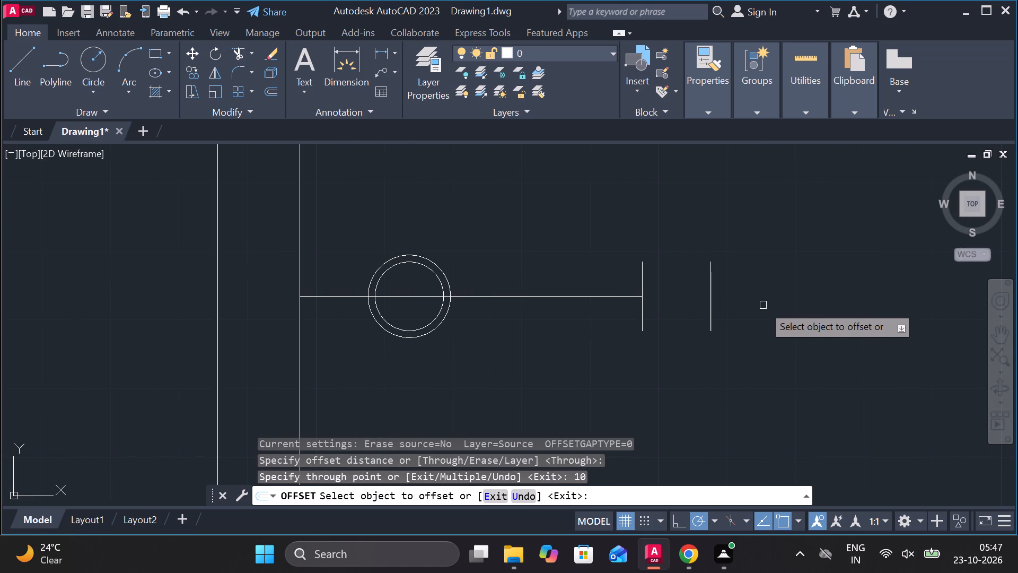
scroll(767, 316, down, 1)
key(Escape)
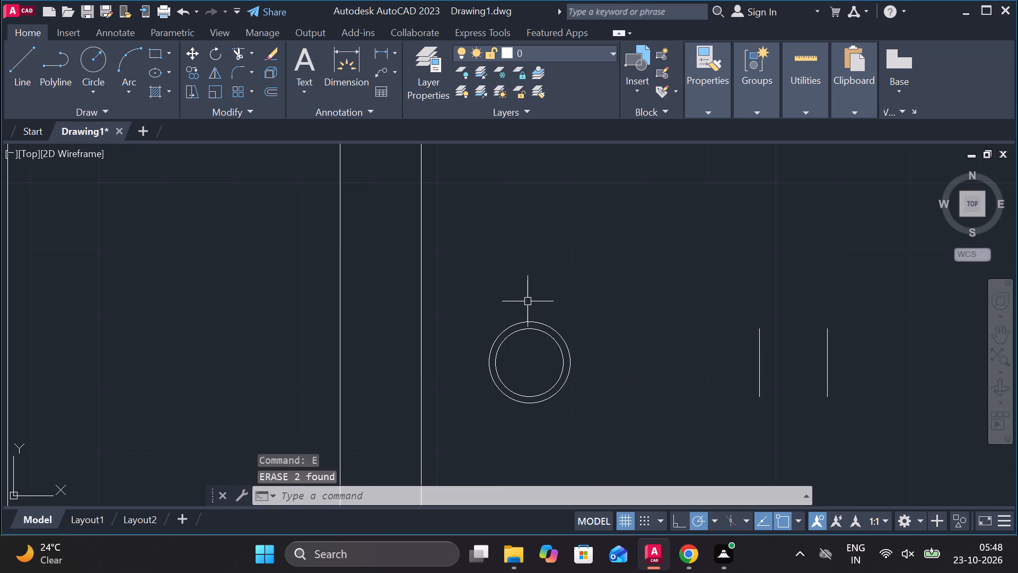
Draw connected lines from the midpoint of the narrow rectangle's left side: 162 to the right, 10 up and 162 back left.
key(l)
key(Return)
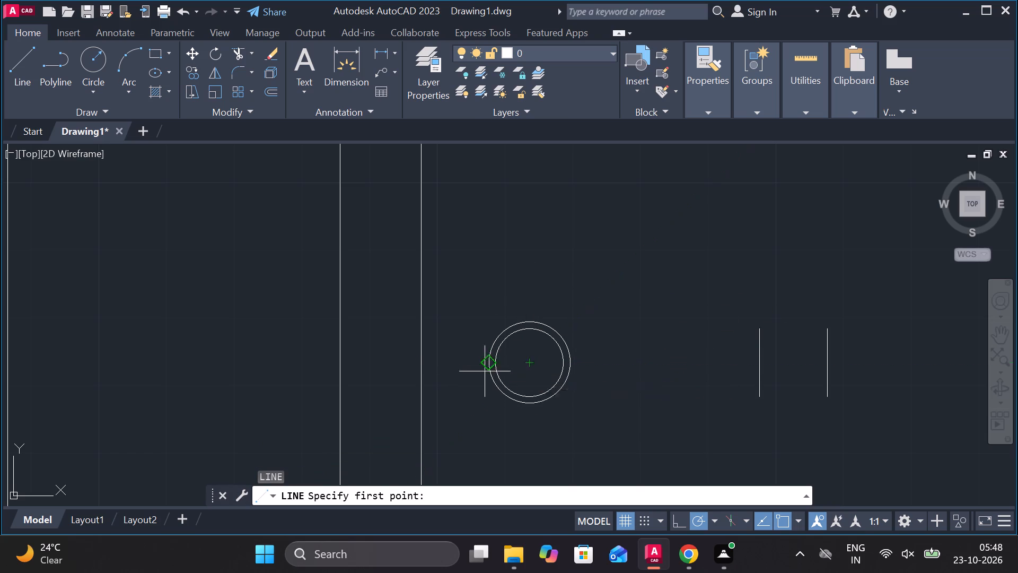
click(343, 366)
middle_drag(639, 357, 478, 348)
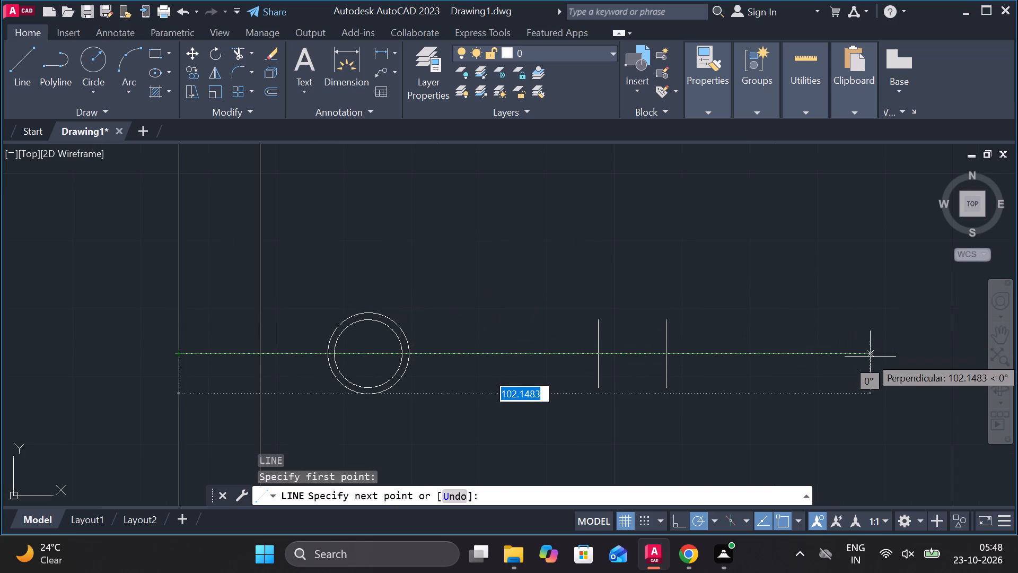
key(1)
text(62)
key(Return)
scroll(870, 357, down, 1)
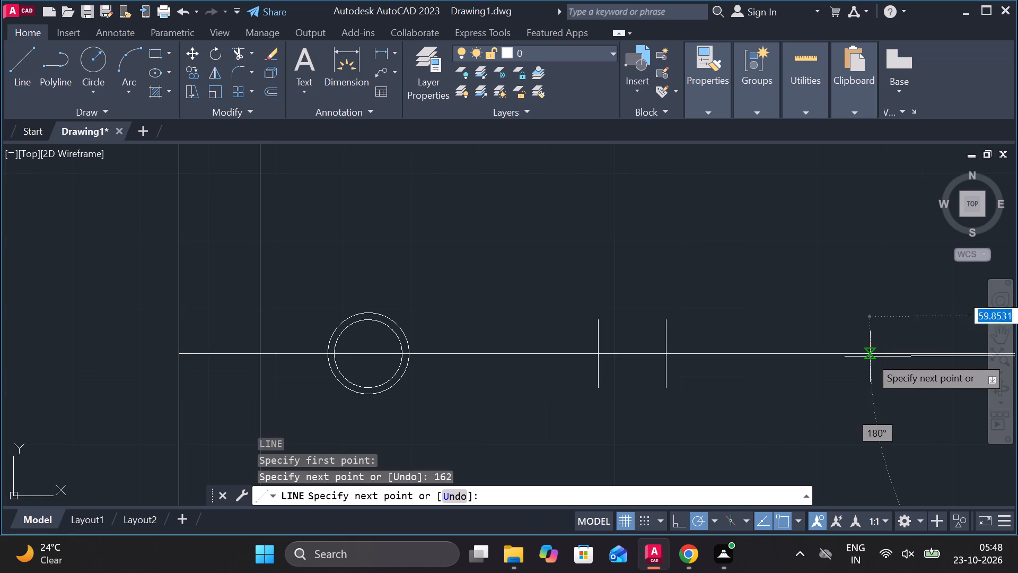
scroll(870, 357, down, 2)
middle_drag(870, 357, 714, 362)
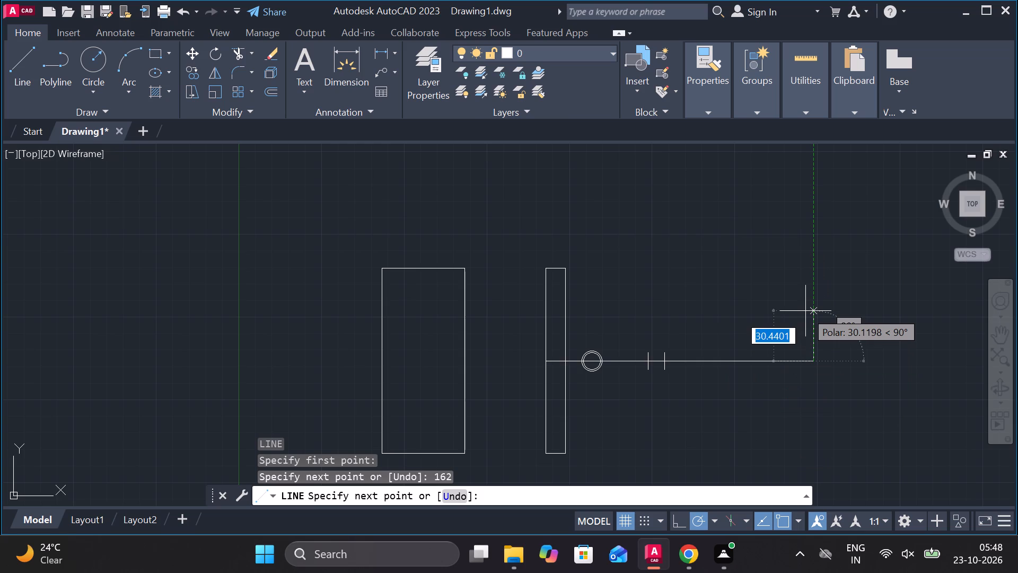
text(10)
key(Return)
scroll(679, 326, up, 1)
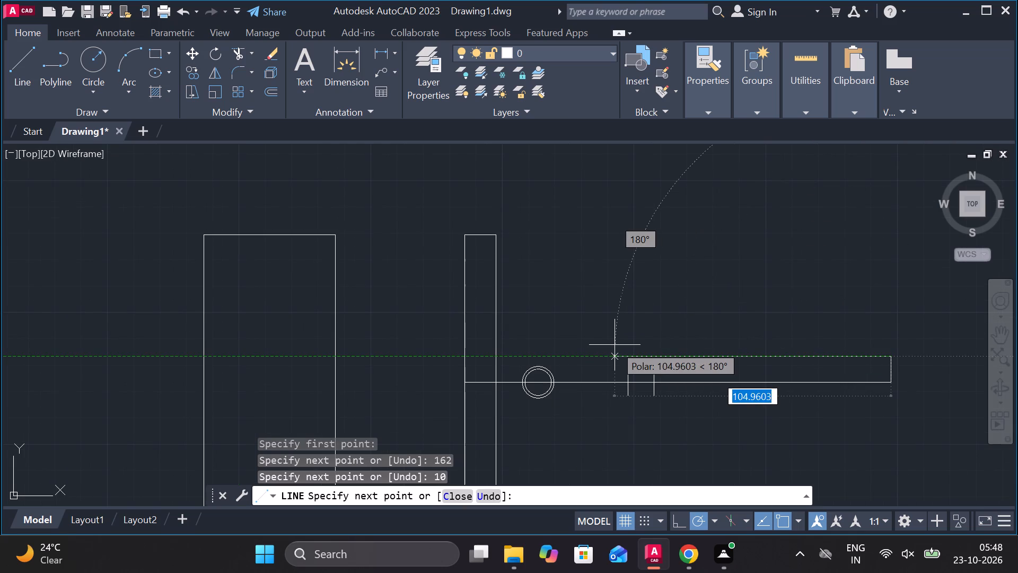
text(162)
key(Return)
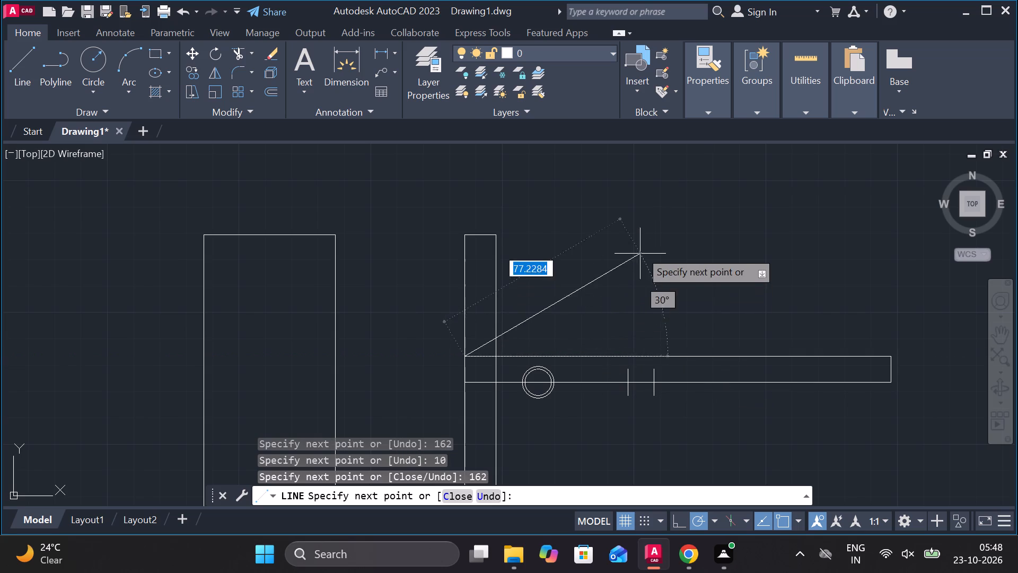
key(Escape)
Mirror the upper 162-long line about the horizontal centre line, keeping the source line.
scroll(705, 292, up, 1)
middle_drag(705, 292, 660, 247)
middle_drag(682, 324, 647, 307)
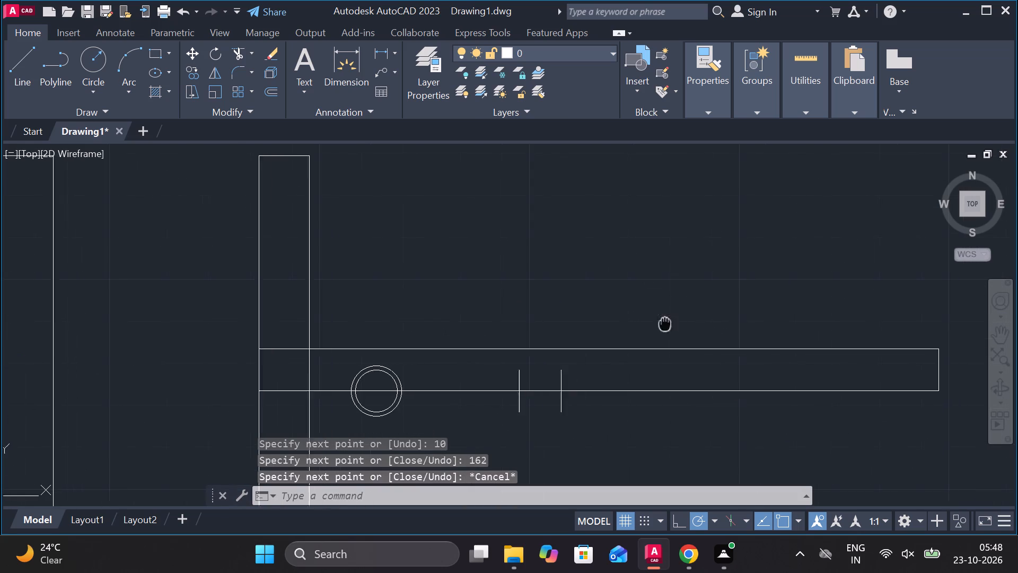
middle_drag(647, 307, 636, 285)
click(743, 313)
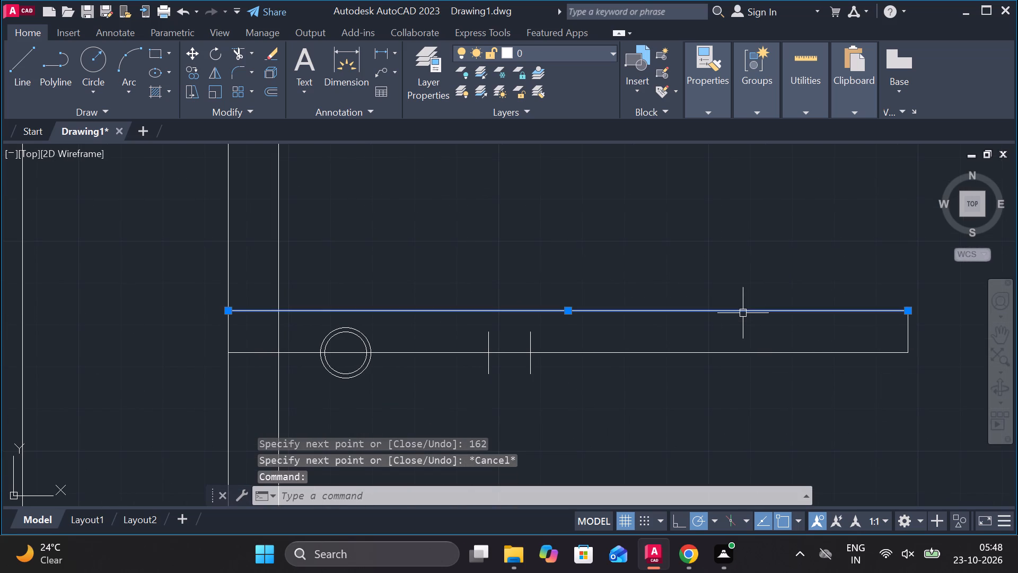
text(mi)
key(Return)
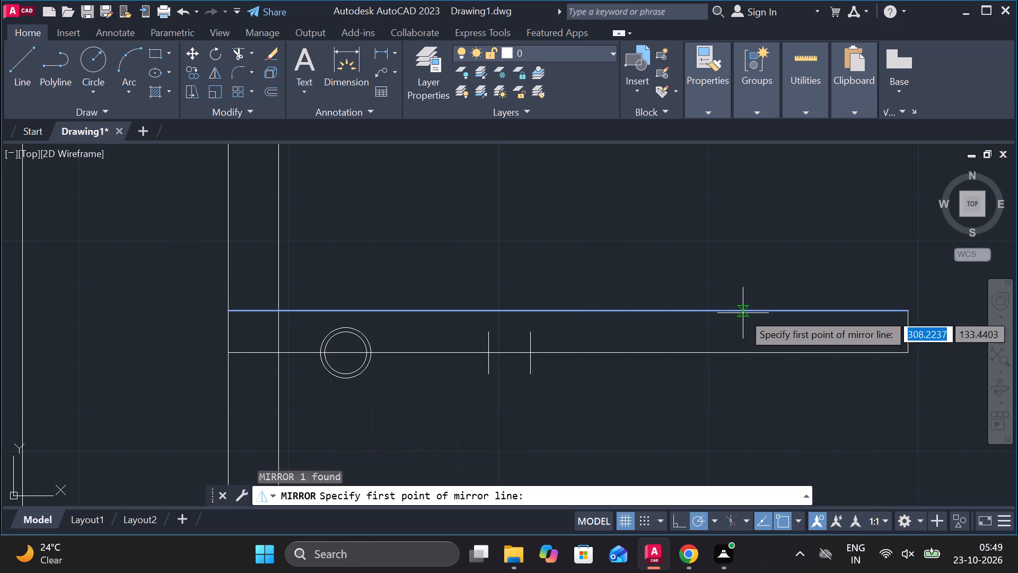
click(906, 357)
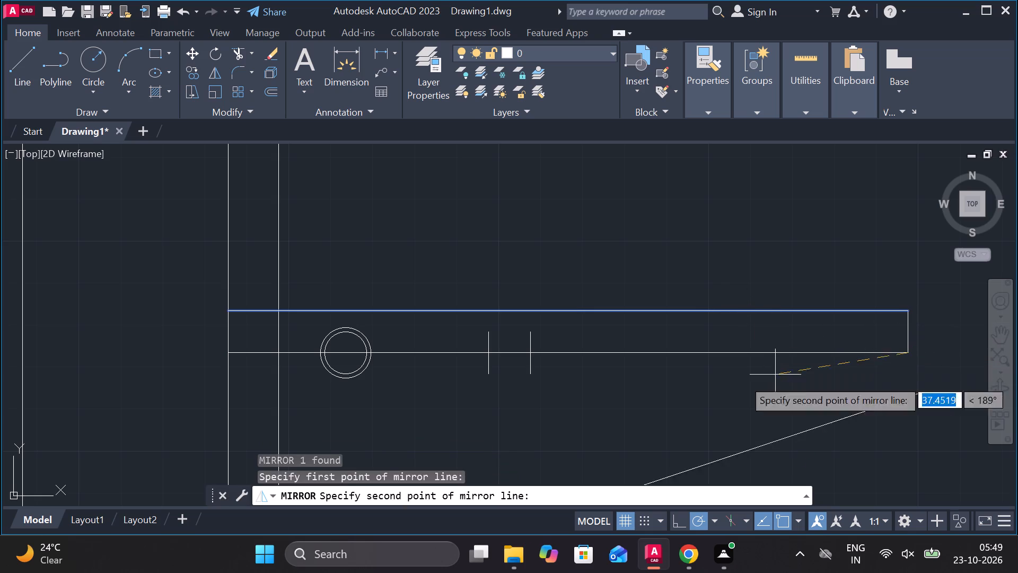
click(531, 348)
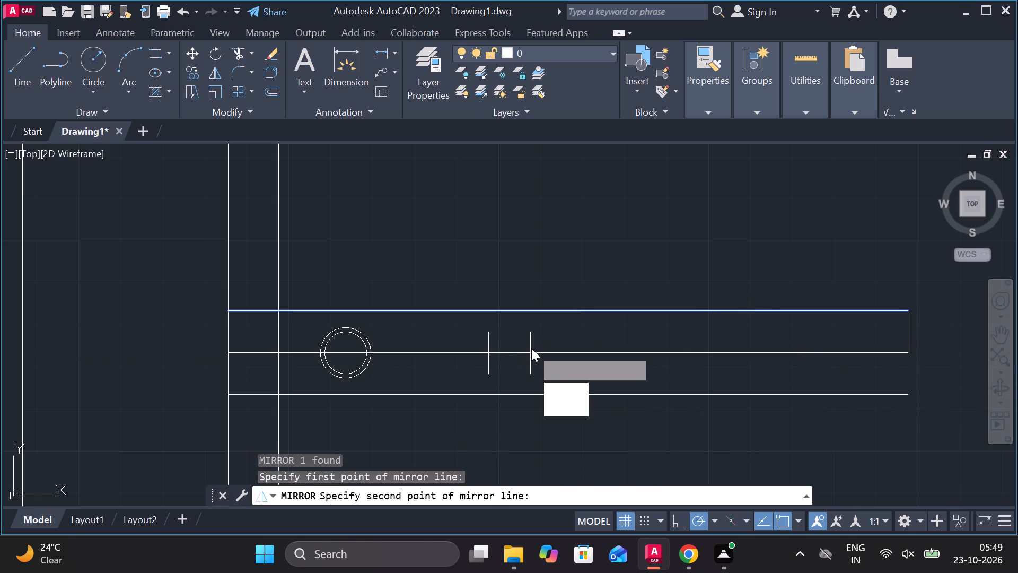
drag(561, 405, 531, 348)
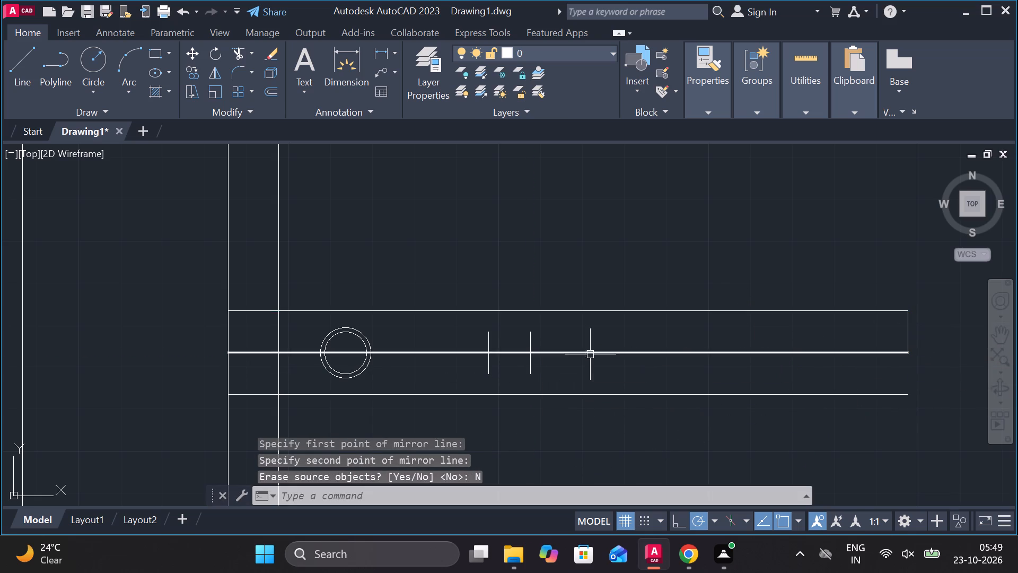
Extend the arm's short vertical end line down to the lower 162-long line, closing the outline.
middle_drag(659, 354, 626, 352)
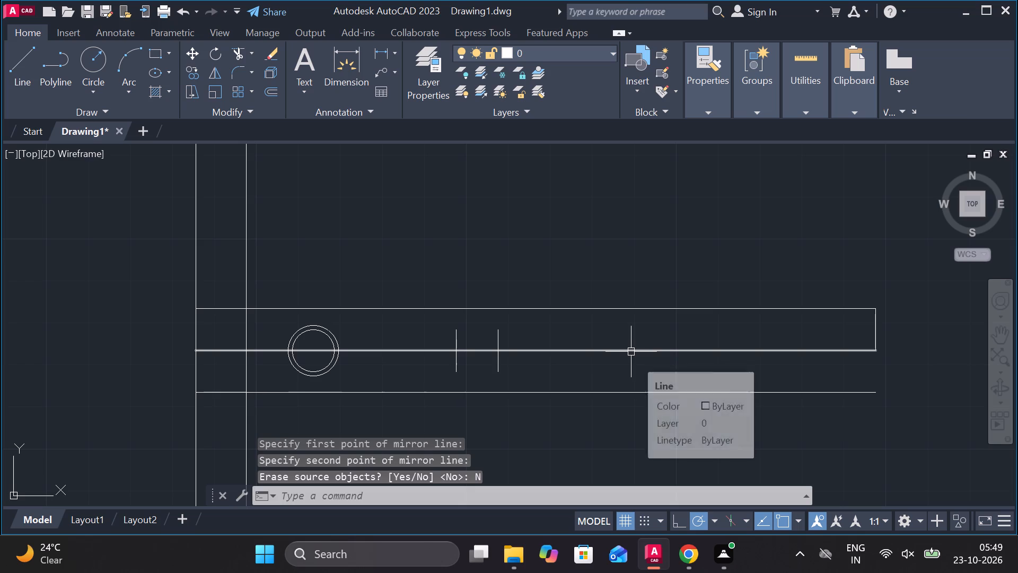
middle_drag(535, 413, 545, 415)
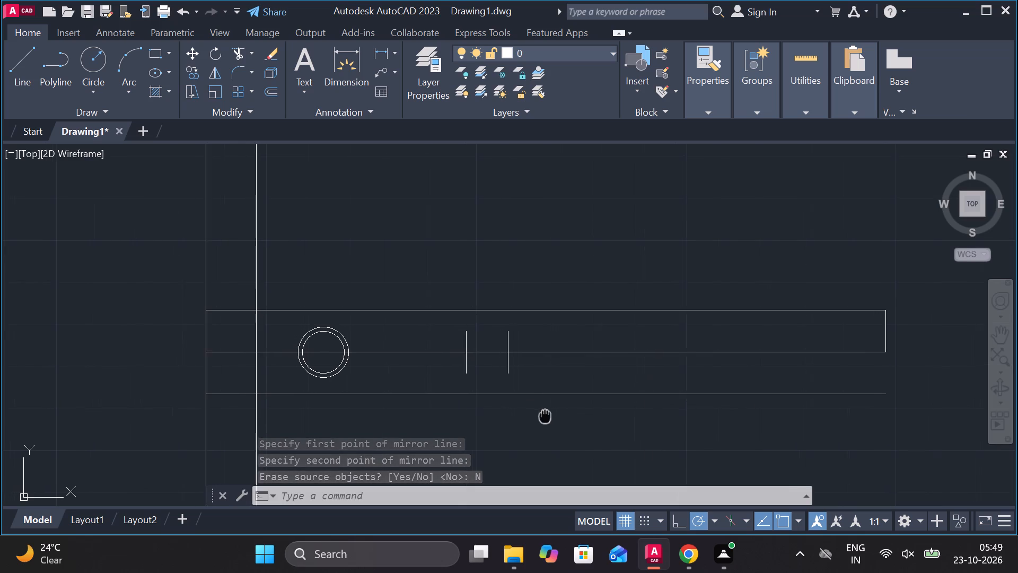
middle_drag(545, 415, 548, 415)
text(ex)
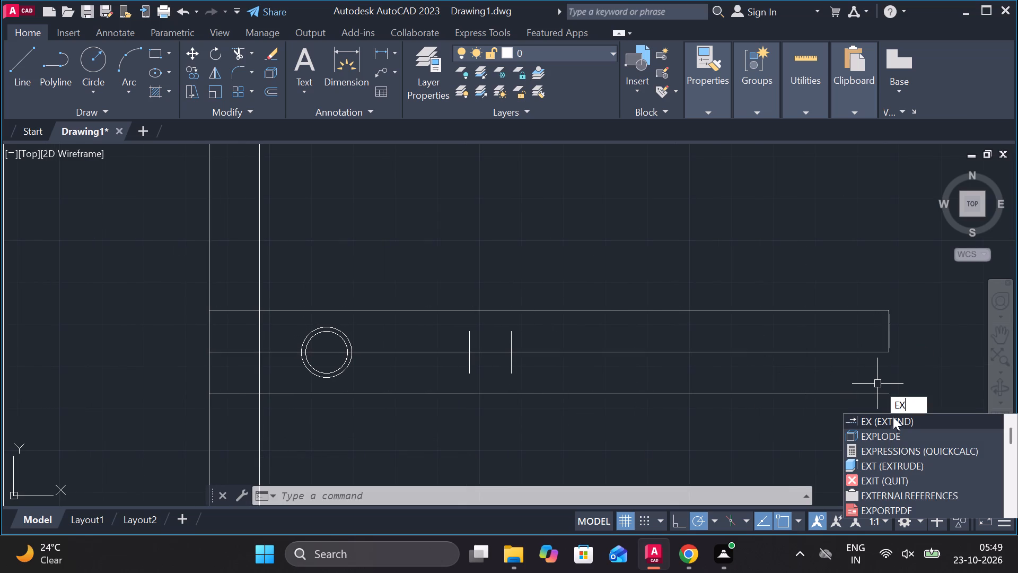
click(893, 419)
click(886, 340)
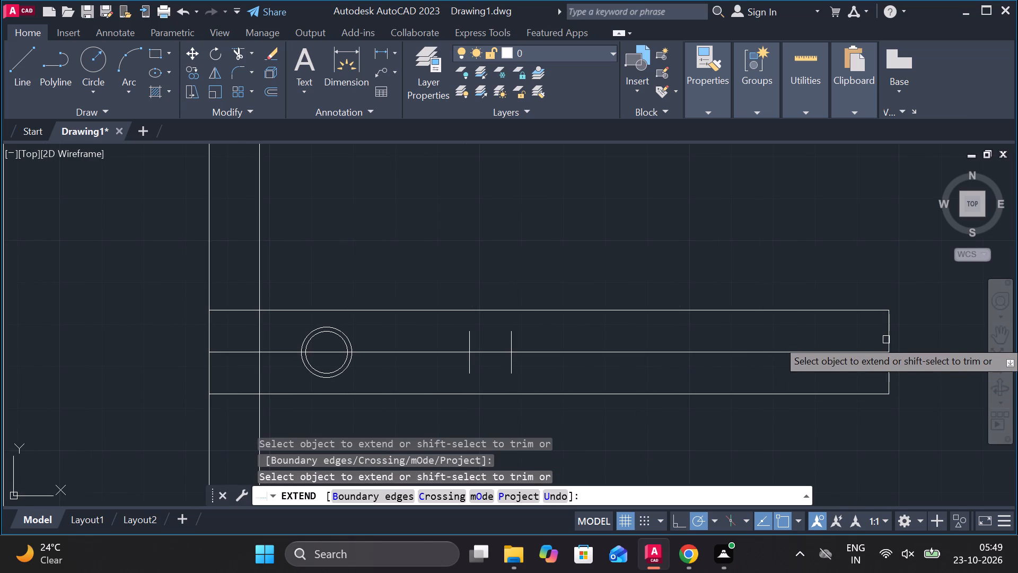
key(Escape)
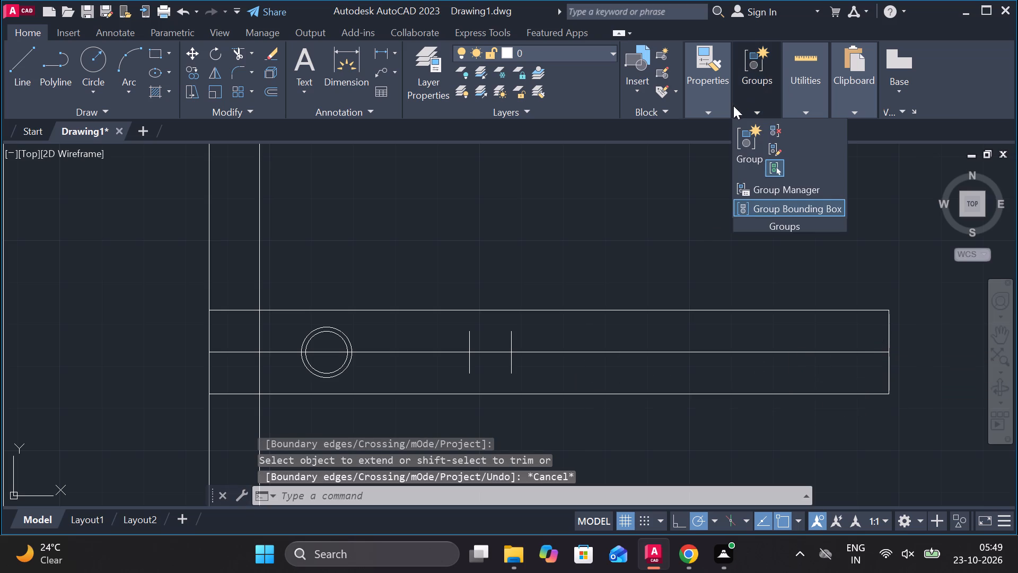
Load the CENTER linetype from acadiso.lin into the drawing.
click(706, 116)
click(785, 169)
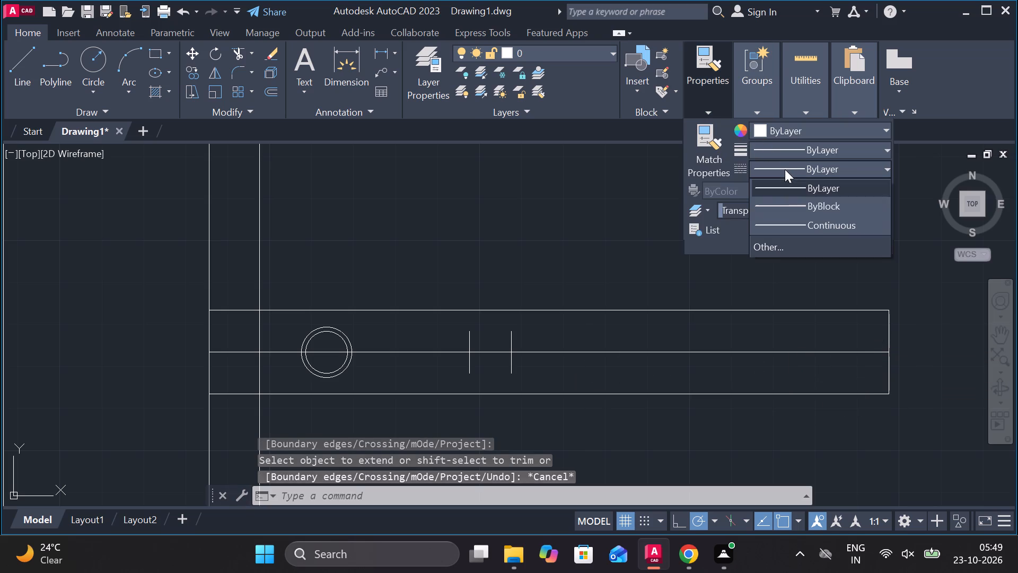
click(778, 245)
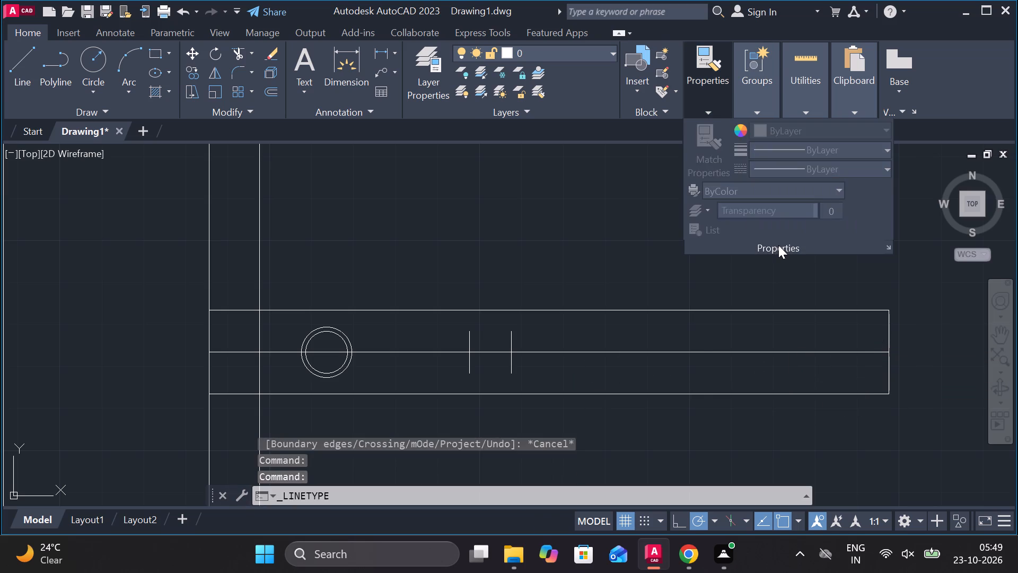
click(629, 140)
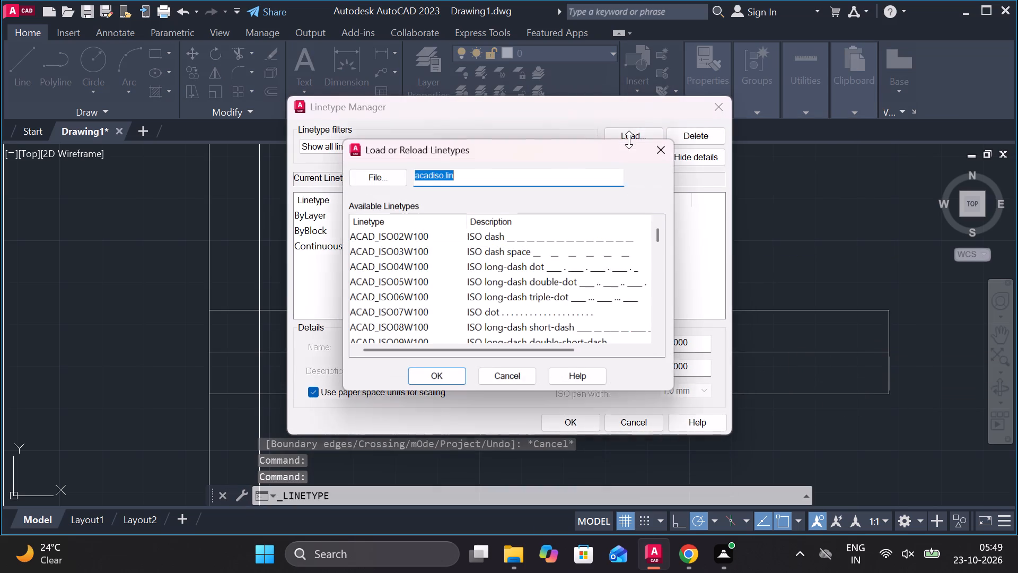
scroll(413, 301, down, 4)
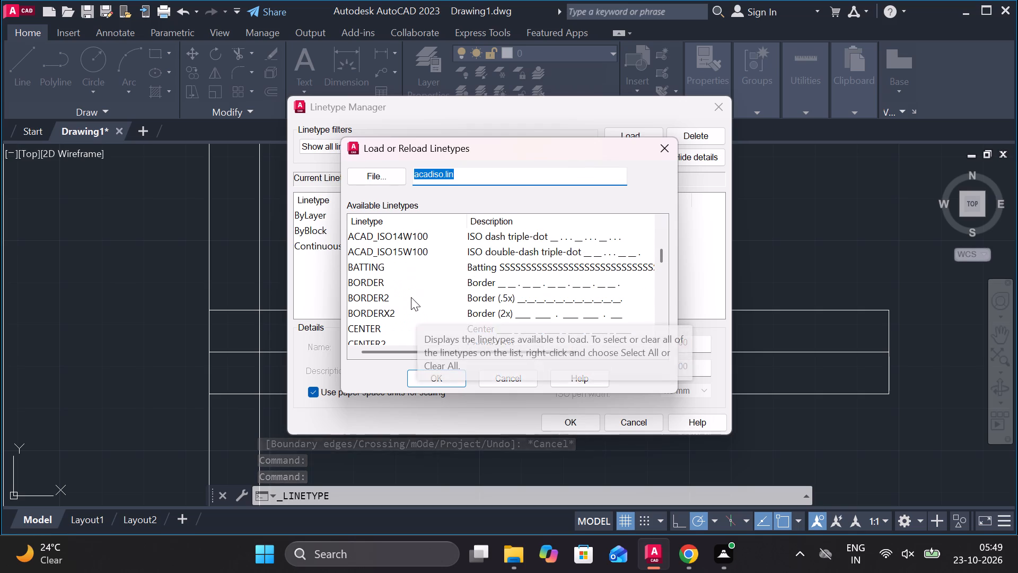
click(364, 328)
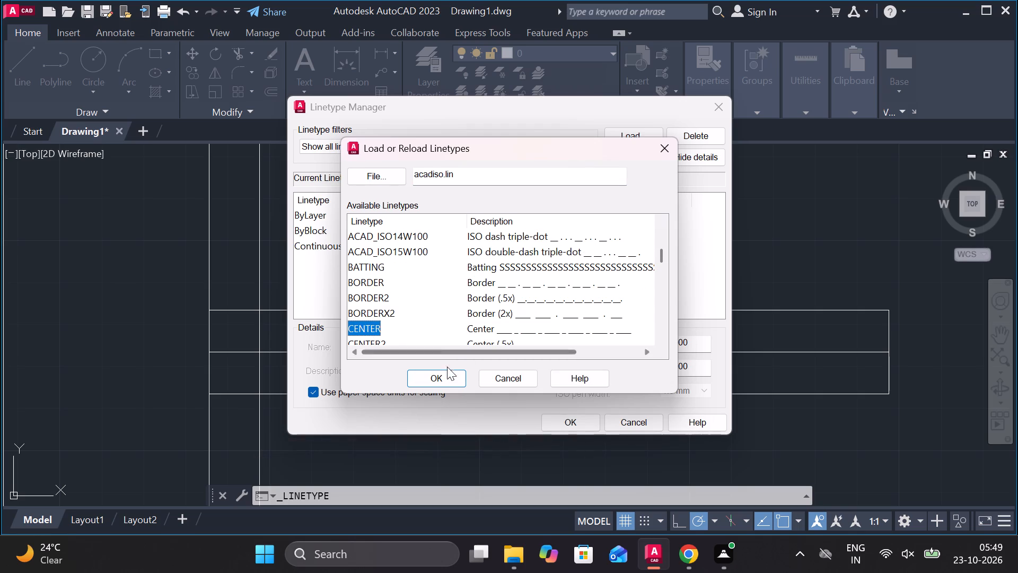
click(450, 375)
Set both the global linetype scale factor and the current object scale to 0.3.
drag(690, 348, 661, 348)
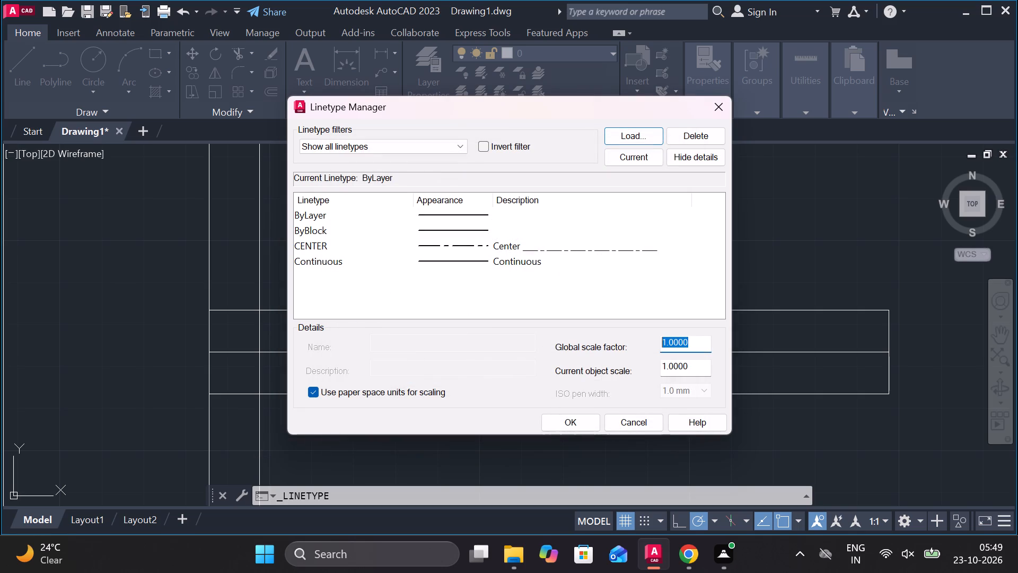
drag(661, 348, 657, 348)
key(period)
key(3)
drag(697, 370, 653, 371)
text(.3)
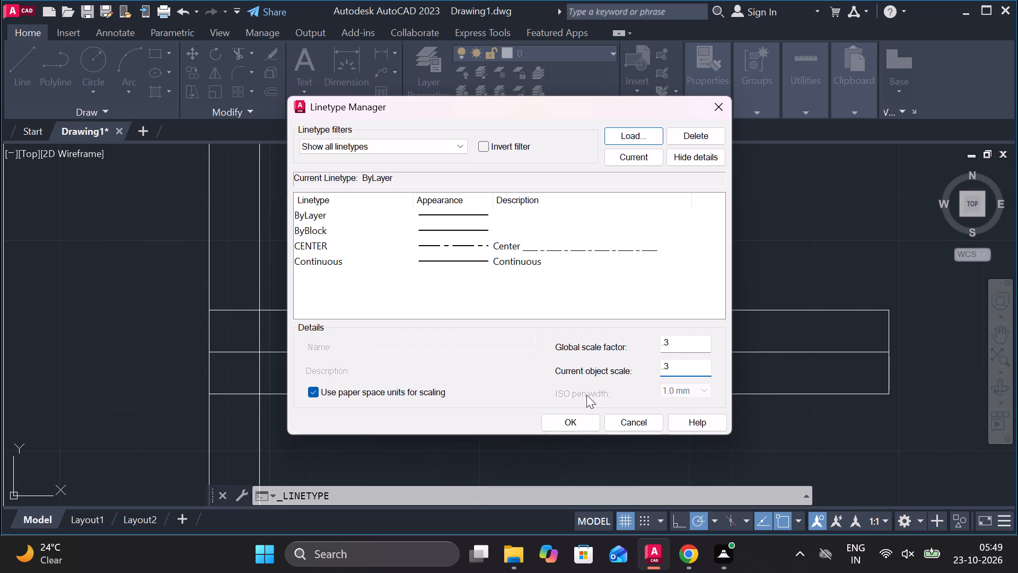
click(578, 427)
Load the DASHED linetype from acadiso.lin into the drawing.
click(723, 112)
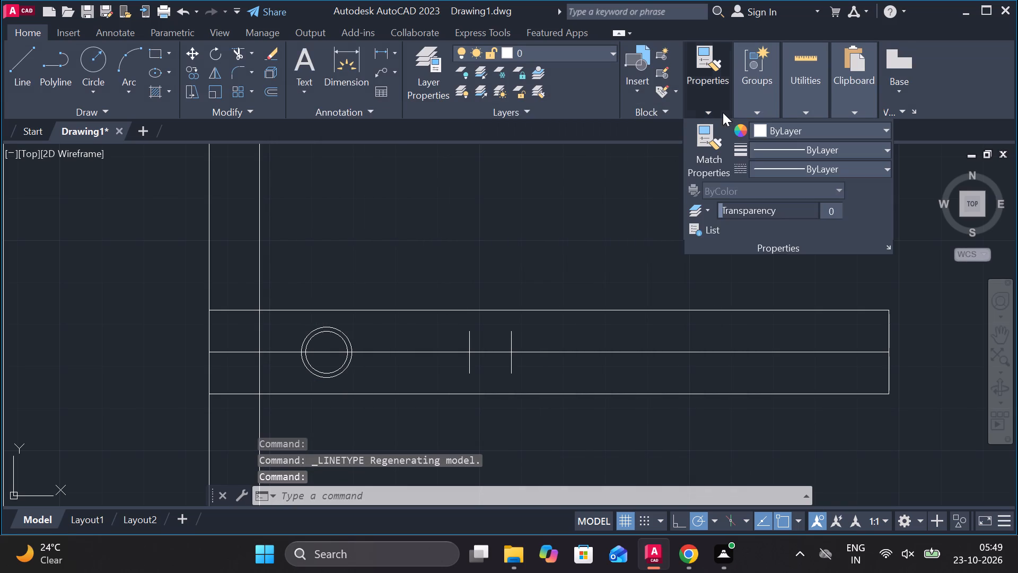
click(808, 169)
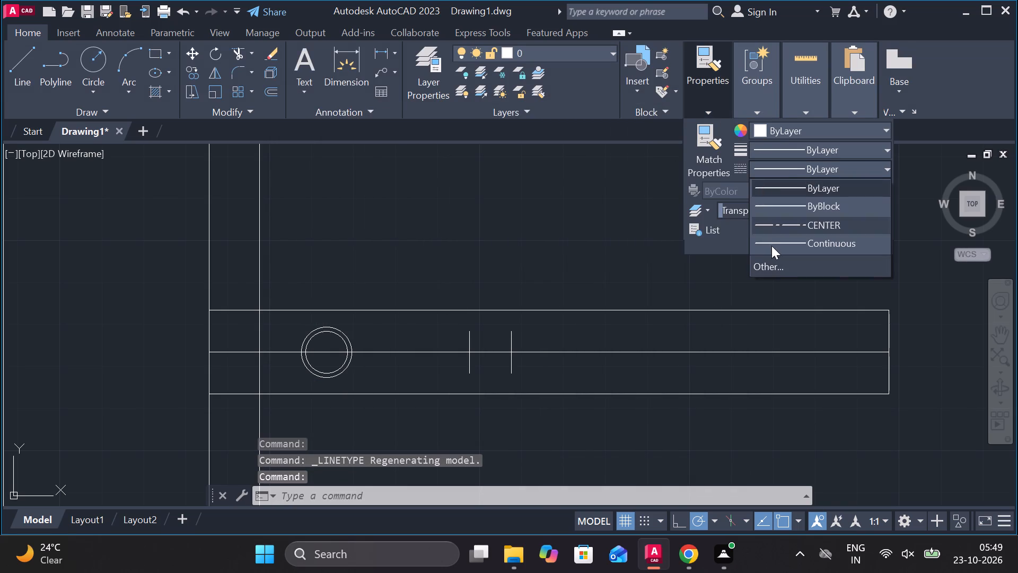
click(776, 261)
click(624, 139)
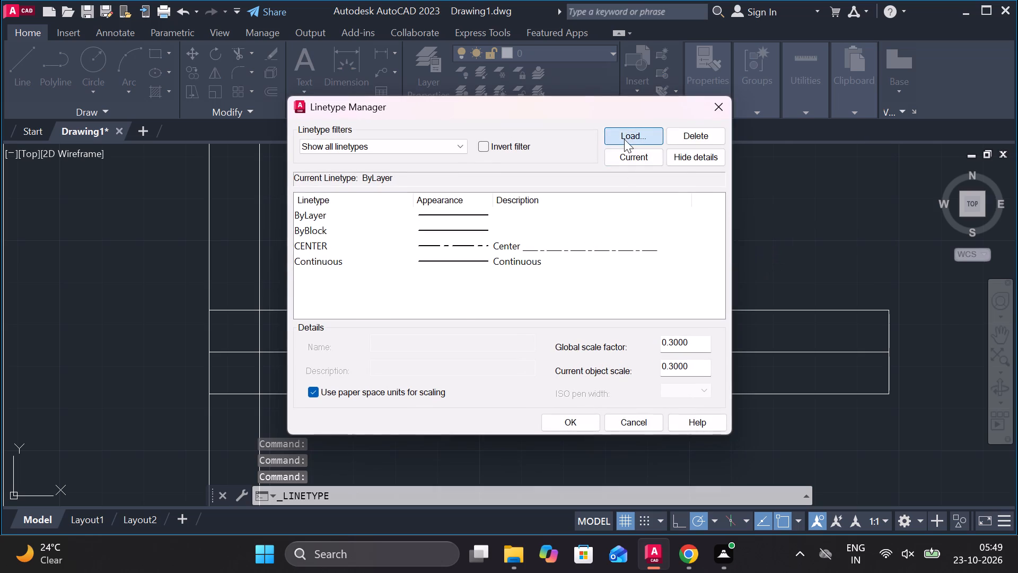
scroll(406, 270, down, 4)
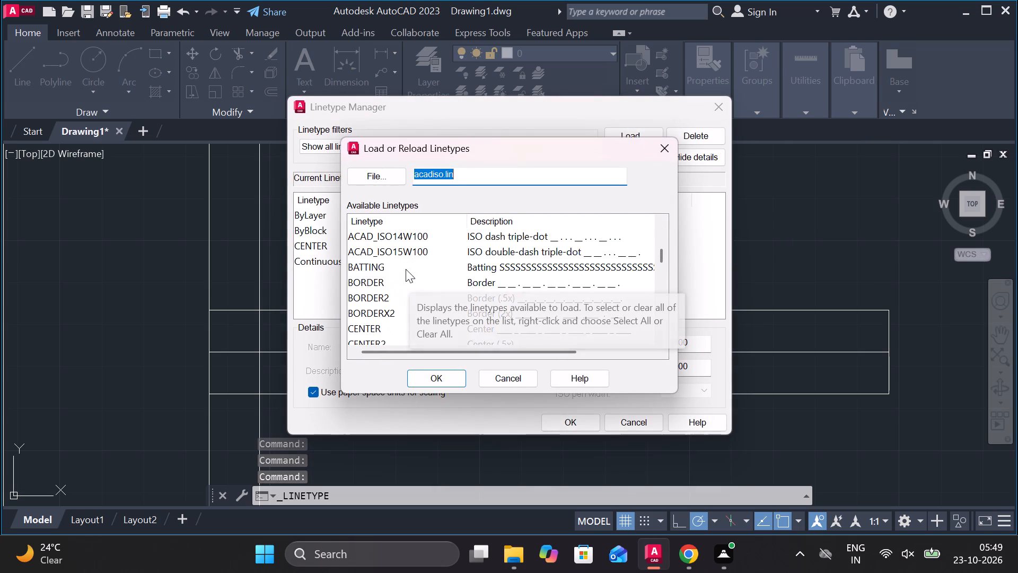
scroll(406, 269, down, 3)
scroll(406, 269, up, 1)
scroll(406, 269, down, 1)
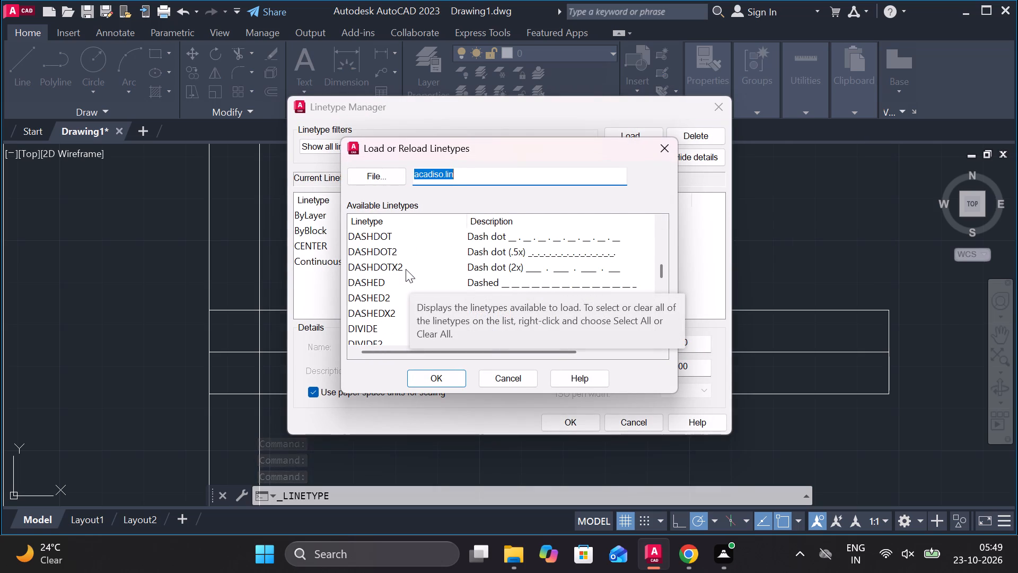
scroll(375, 310, up, 1)
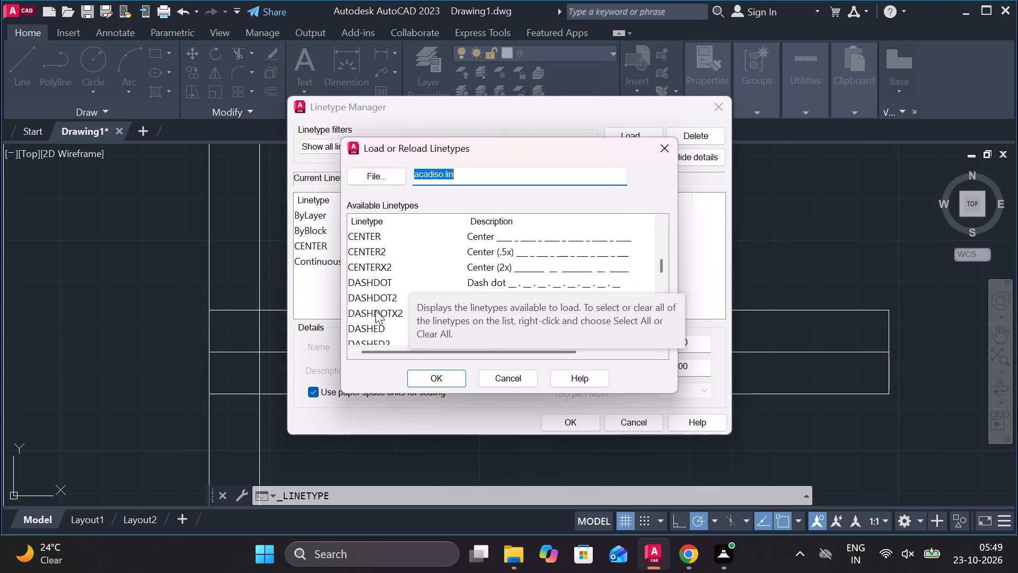
scroll(378, 276, down, 3)
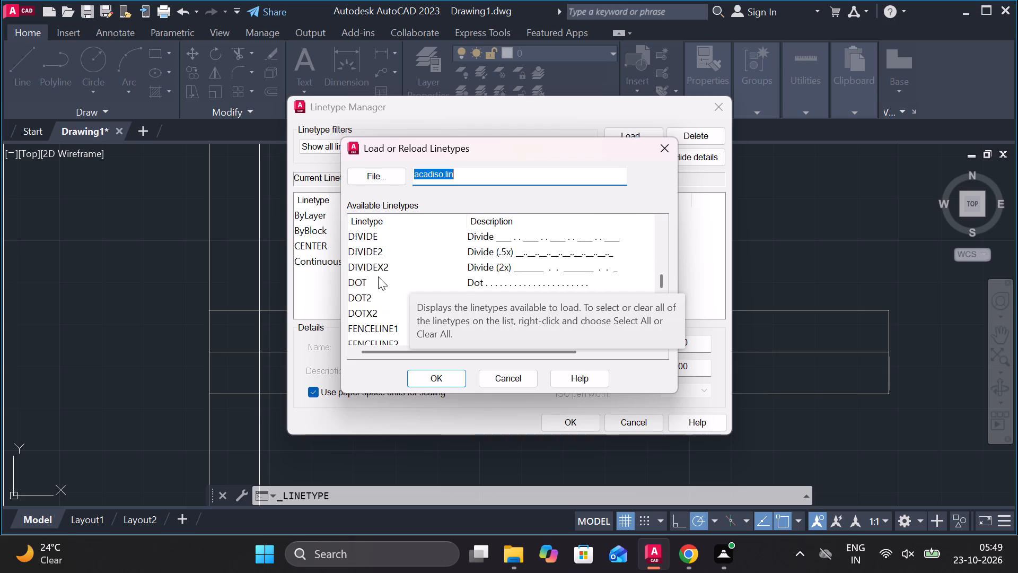
scroll(378, 276, down, 1)
scroll(378, 276, up, 2)
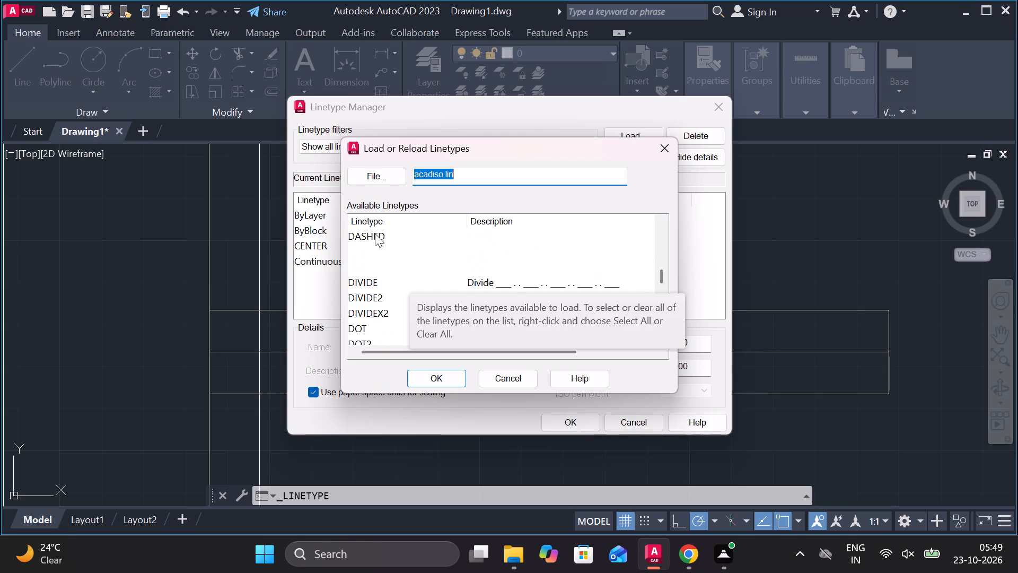
click(372, 228)
click(423, 376)
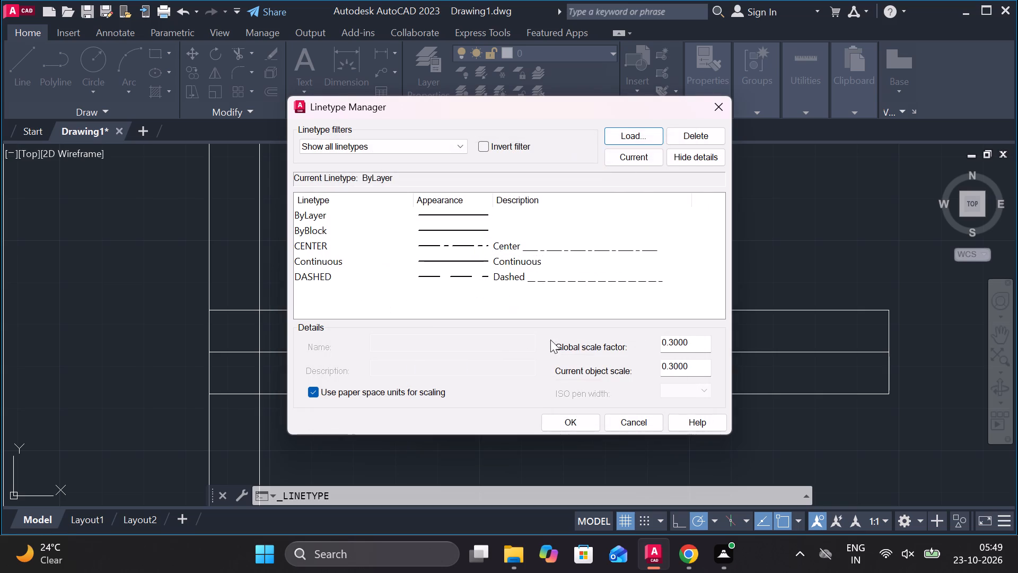
click(568, 422)
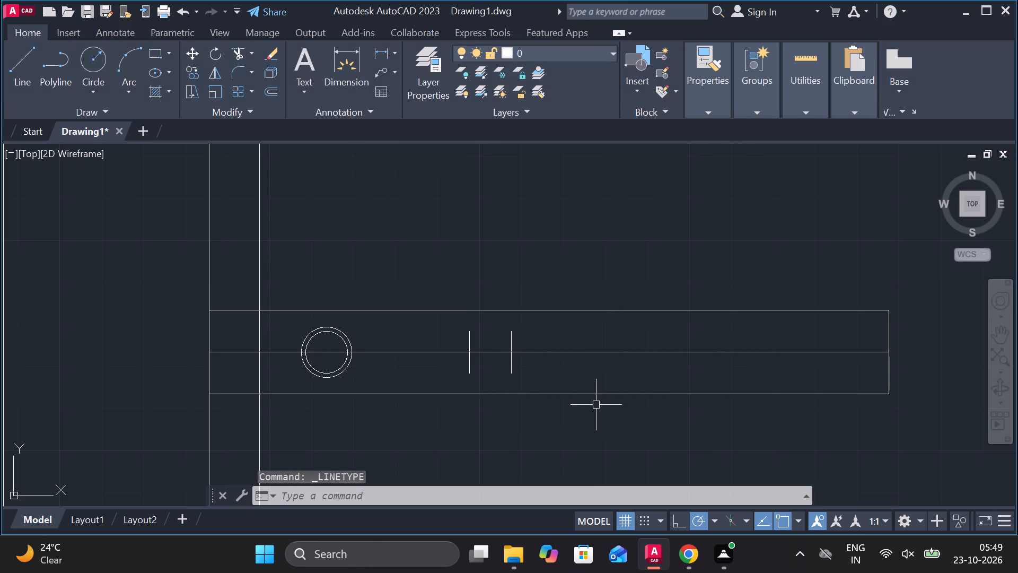
Change the linetype of the arm's horizontal centre line to CENTER.
click(584, 355)
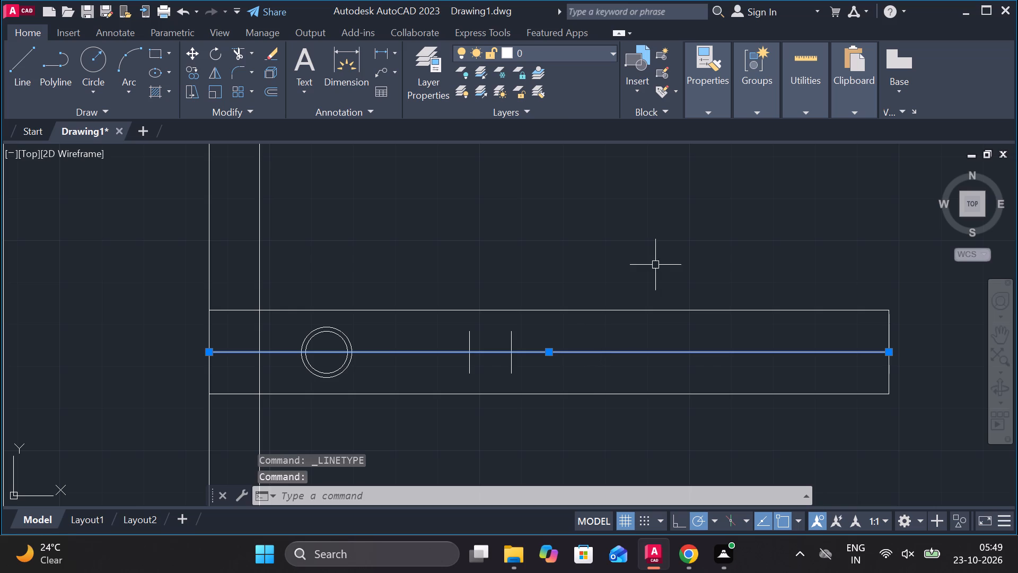
click(709, 107)
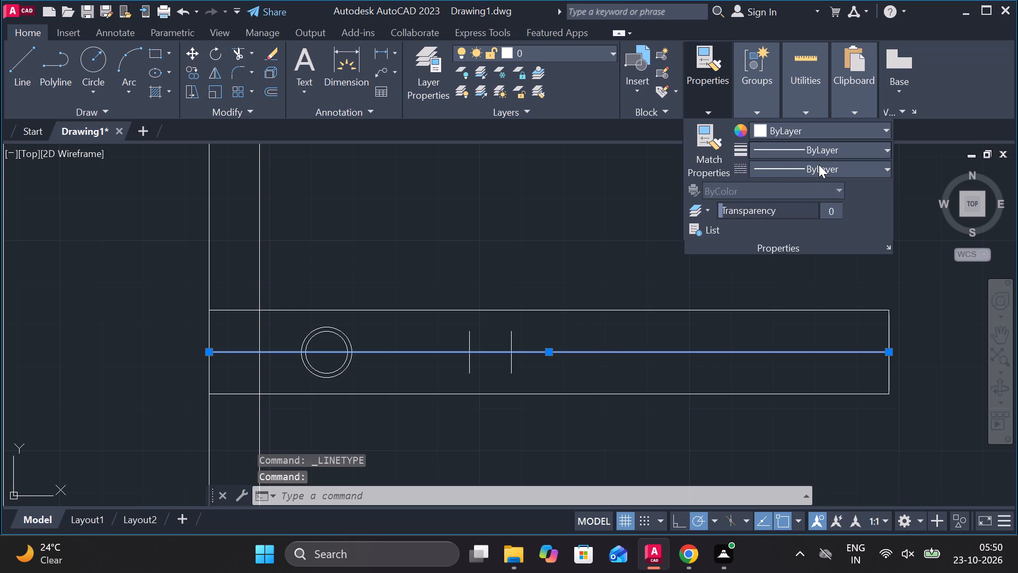
click(818, 169)
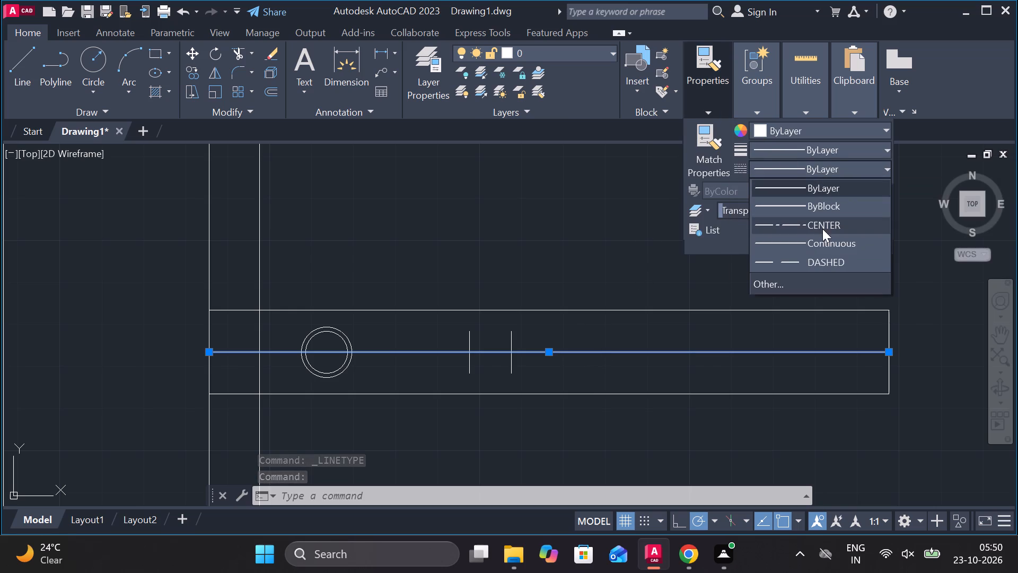
click(793, 231)
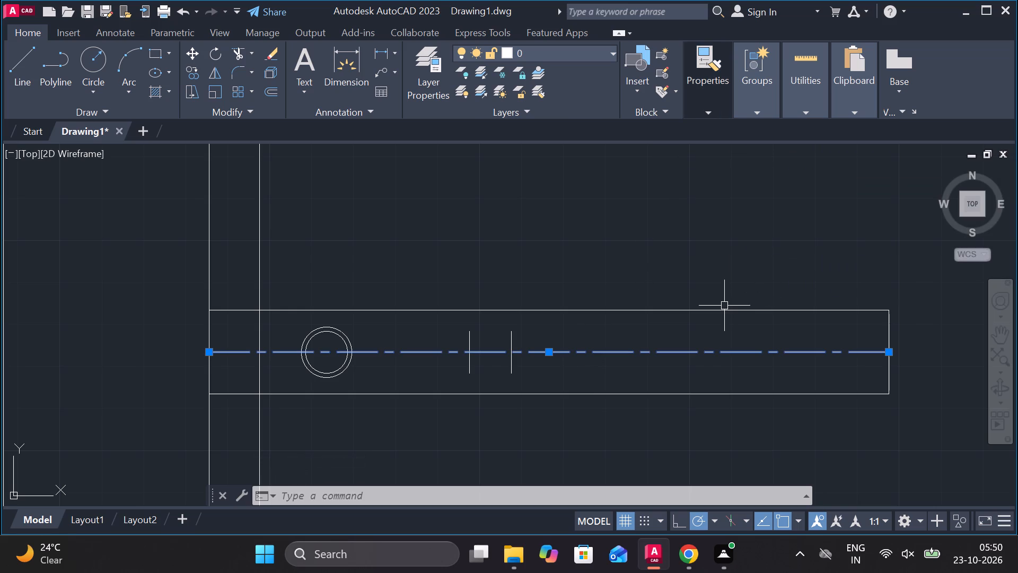
key(Escape)
Extend both short vertical lines beside the circles at each end to the arm's upper and lower edges.
text(ex)
key(space)
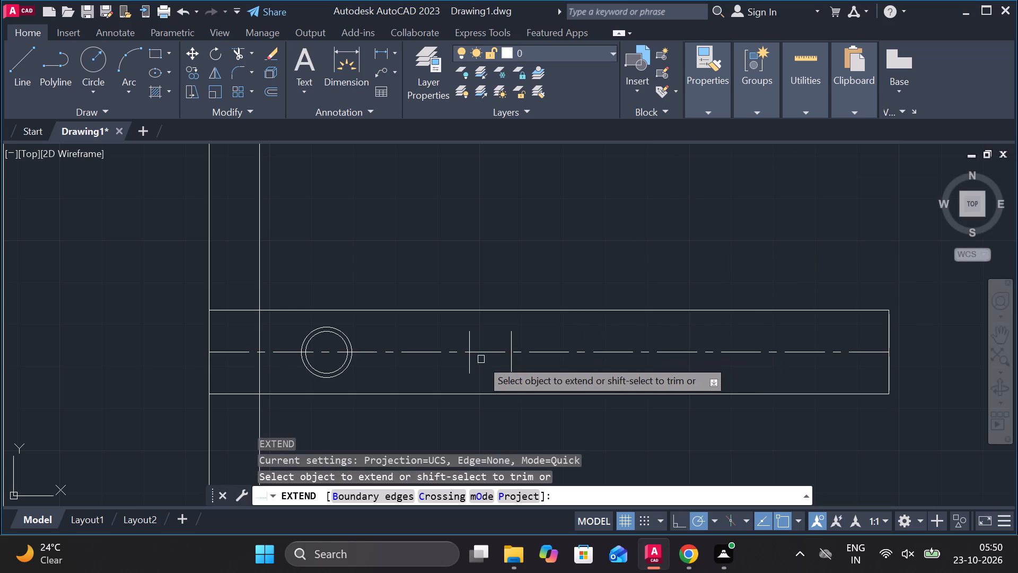
click(473, 335)
click(514, 334)
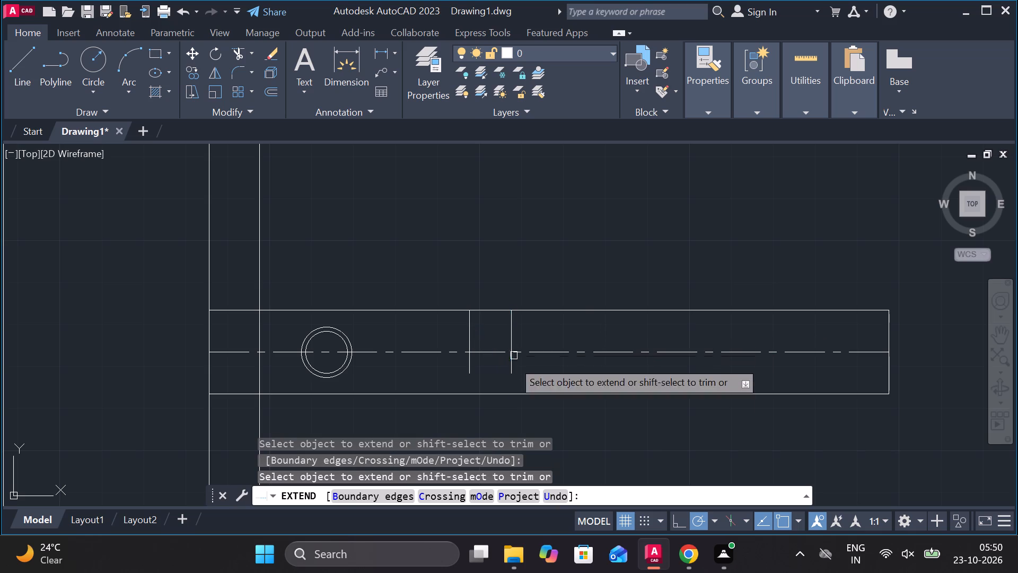
click(470, 368)
click(514, 365)
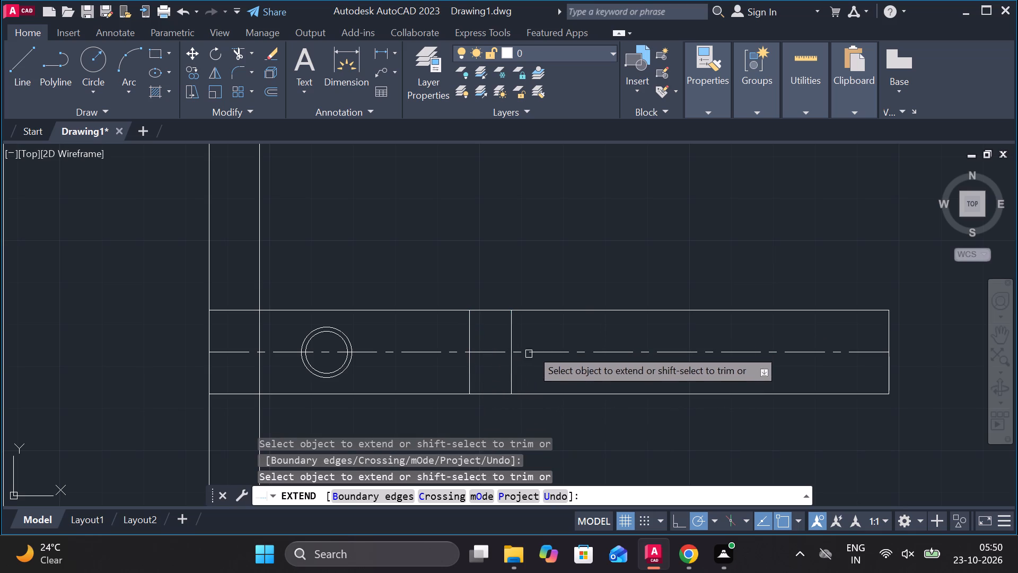
key(Escape)
Change the linetype of the two short vertical lines beside the circles to DASHED.
click(473, 325)
click(478, 325)
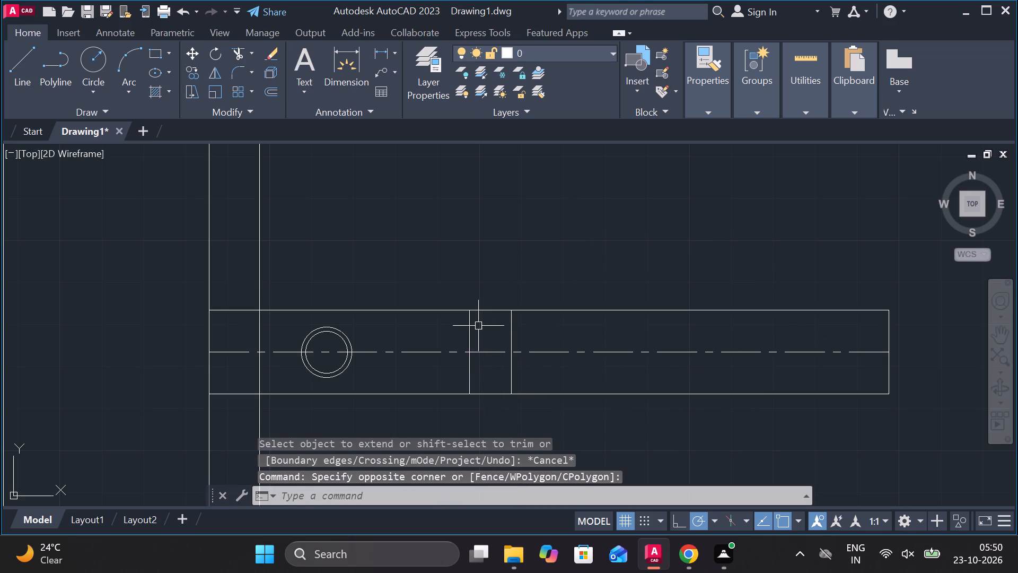
click(469, 325)
click(508, 324)
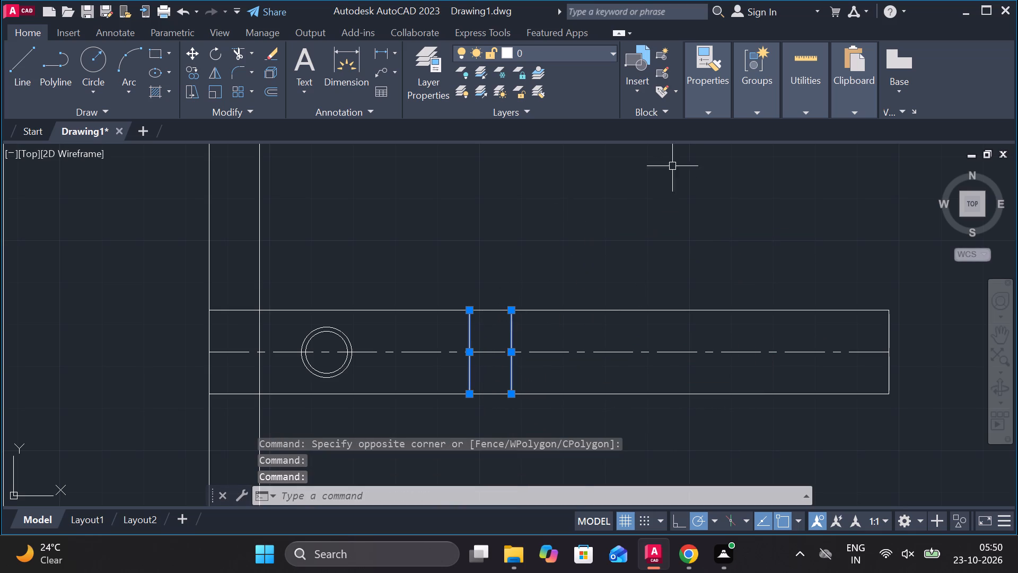
click(711, 117)
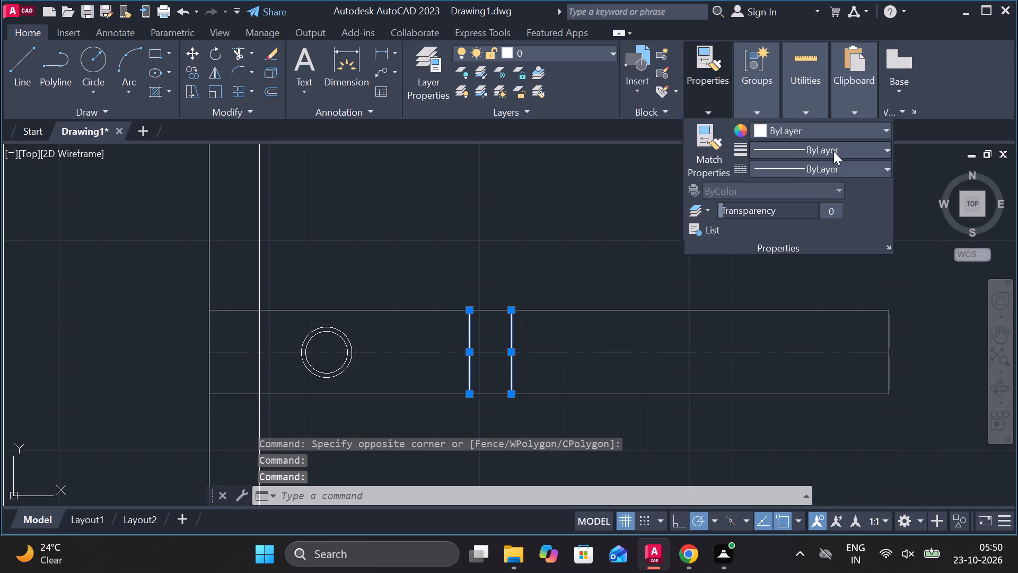
click(833, 172)
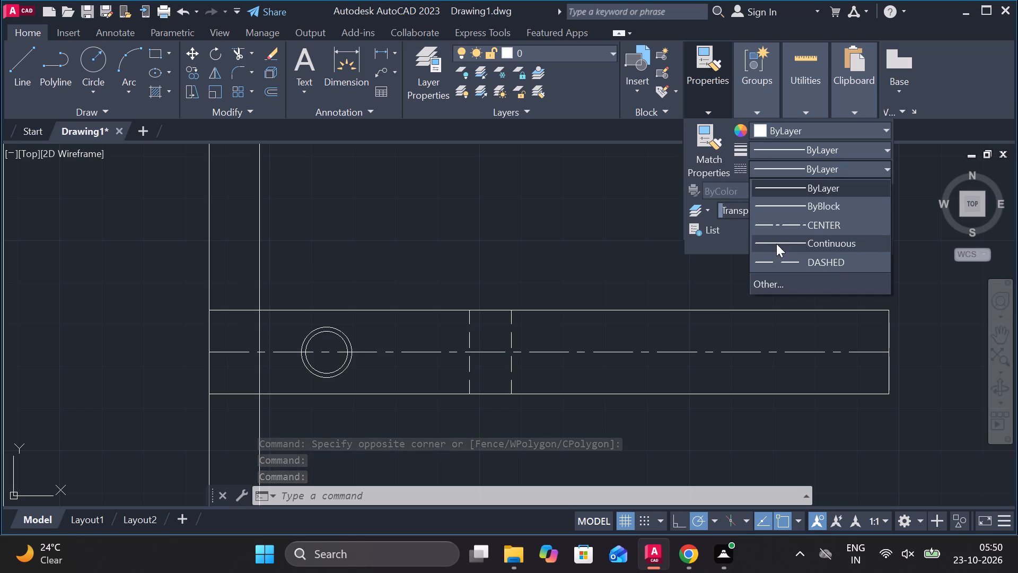
click(776, 253)
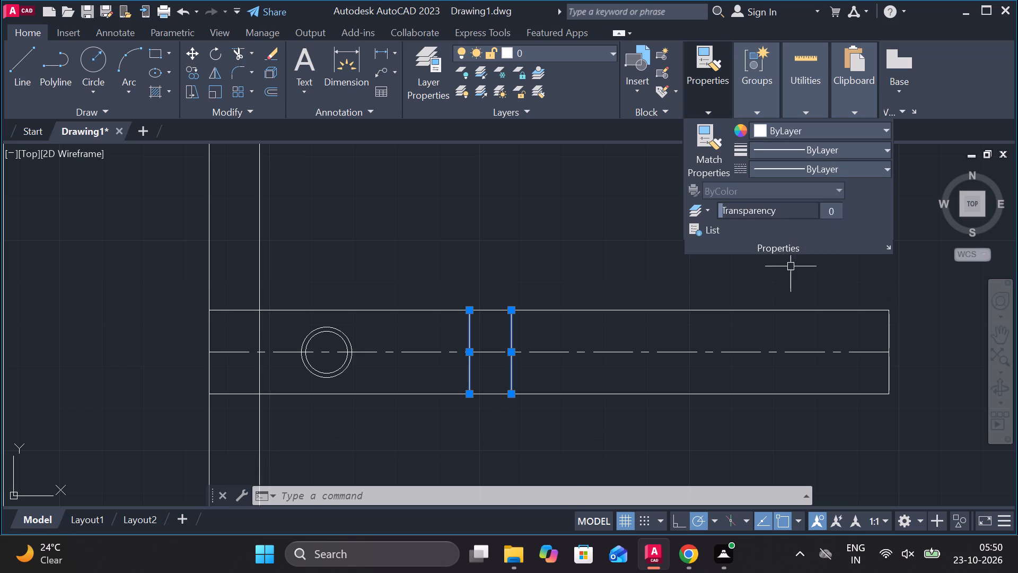
click(788, 267)
click(790, 262)
click(695, 116)
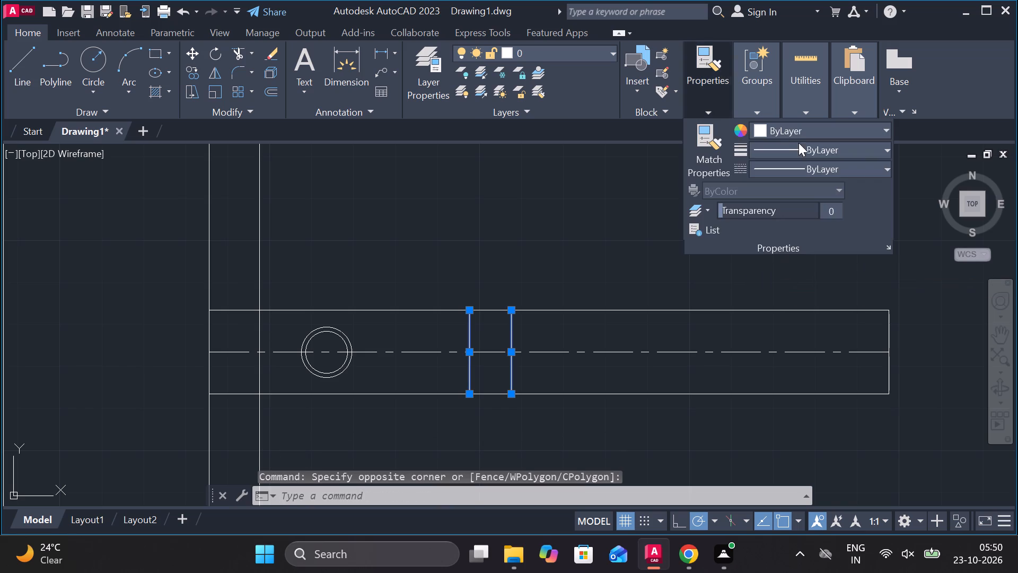
click(812, 170)
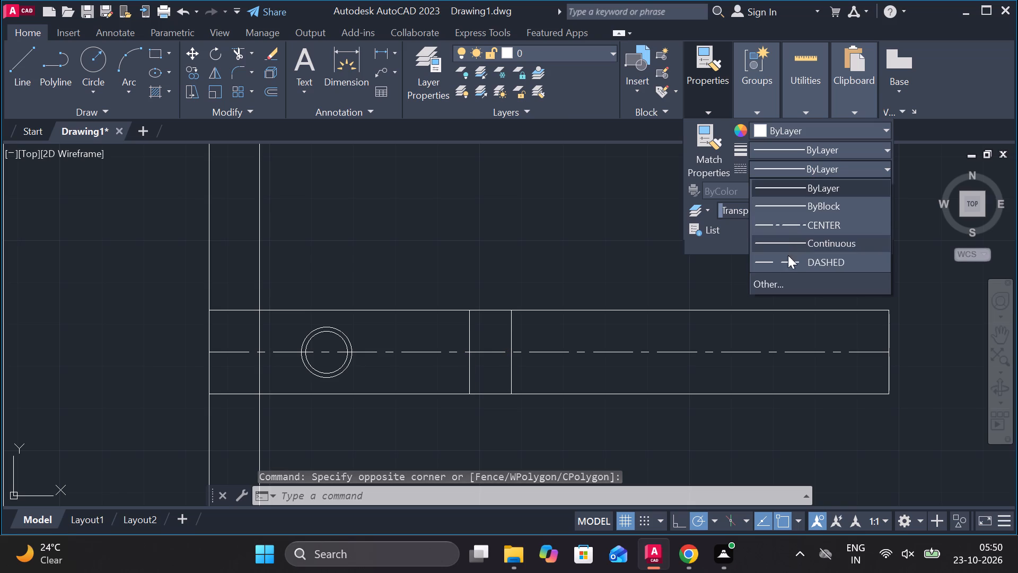
click(783, 264)
key(Escape)
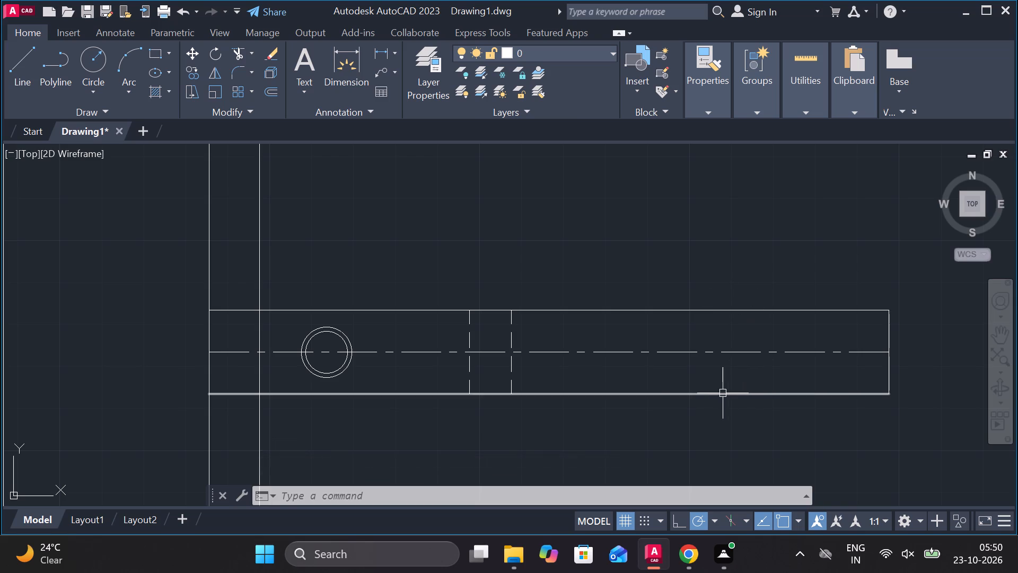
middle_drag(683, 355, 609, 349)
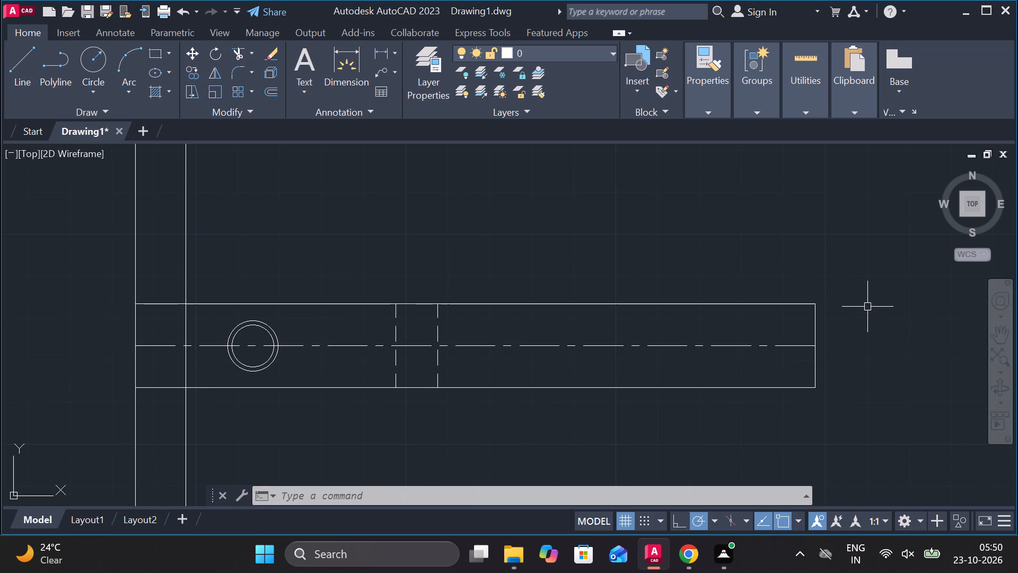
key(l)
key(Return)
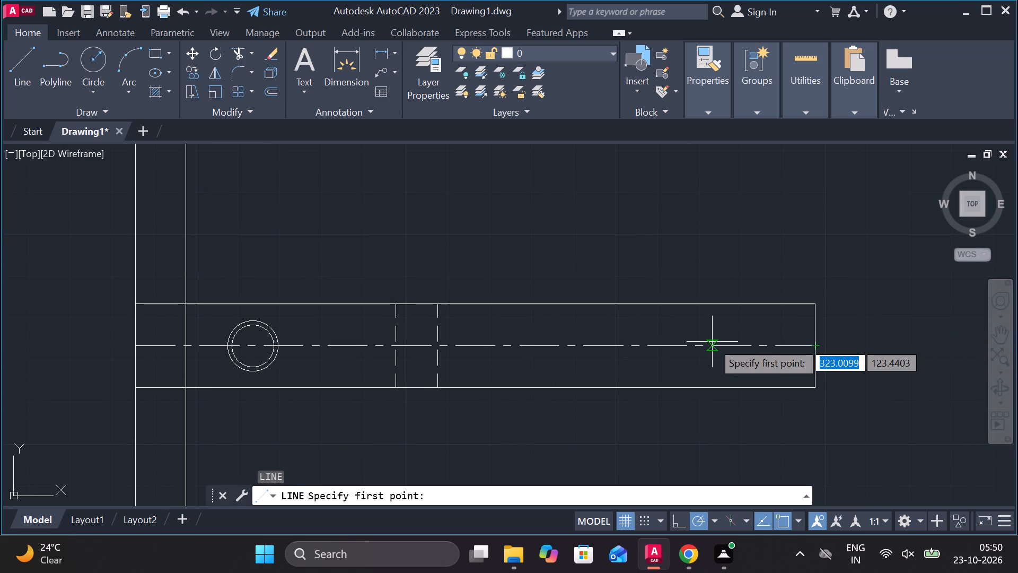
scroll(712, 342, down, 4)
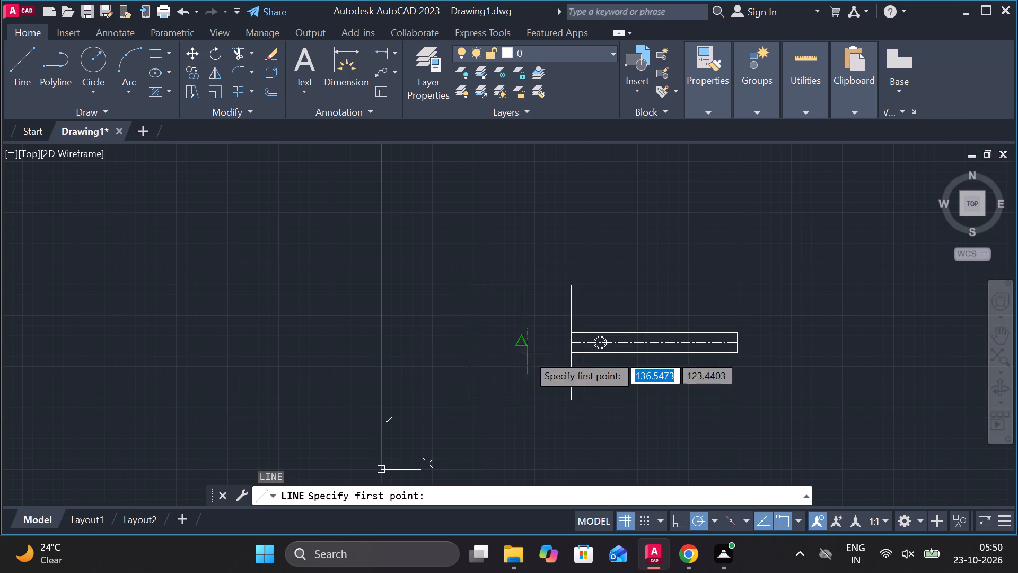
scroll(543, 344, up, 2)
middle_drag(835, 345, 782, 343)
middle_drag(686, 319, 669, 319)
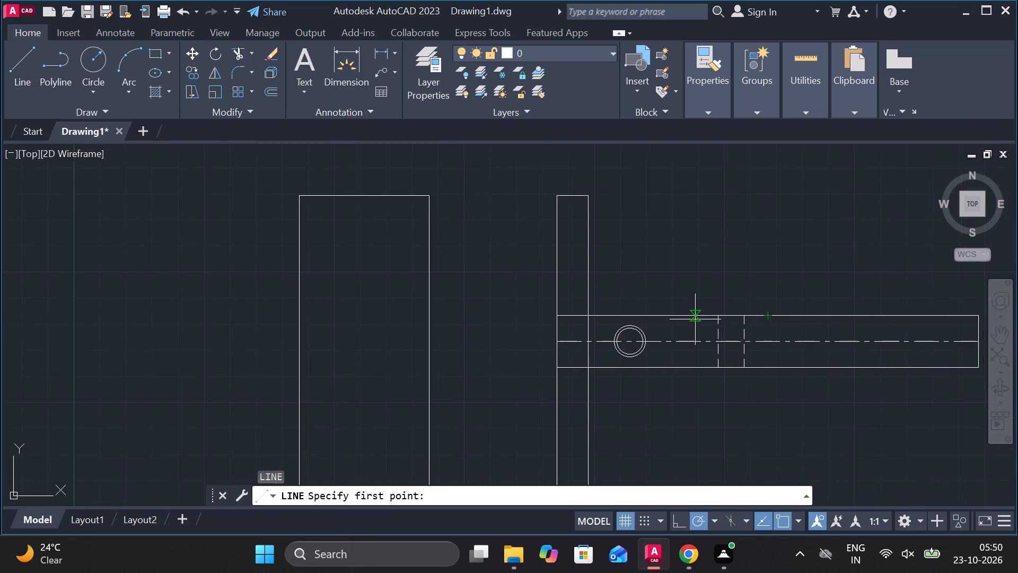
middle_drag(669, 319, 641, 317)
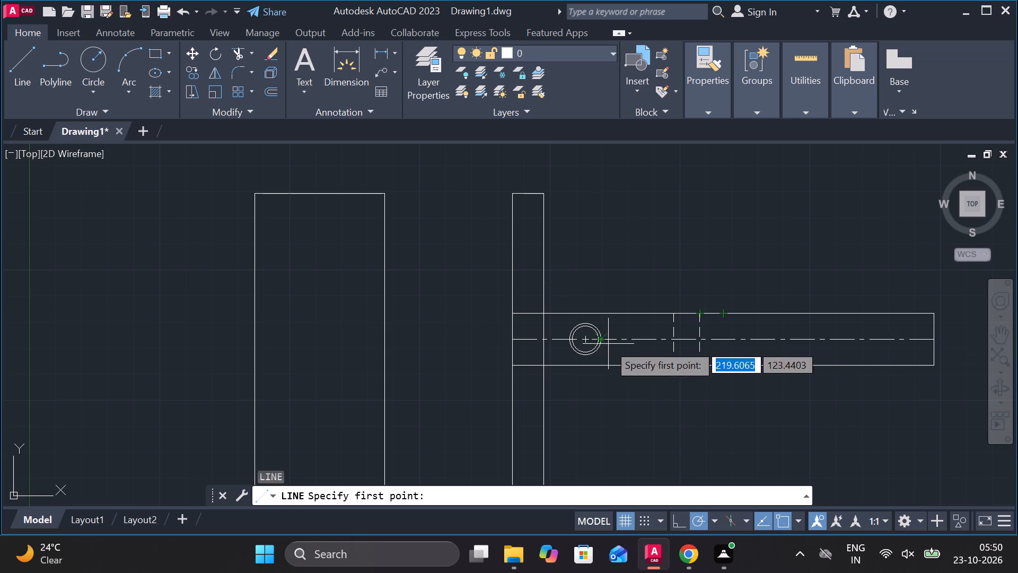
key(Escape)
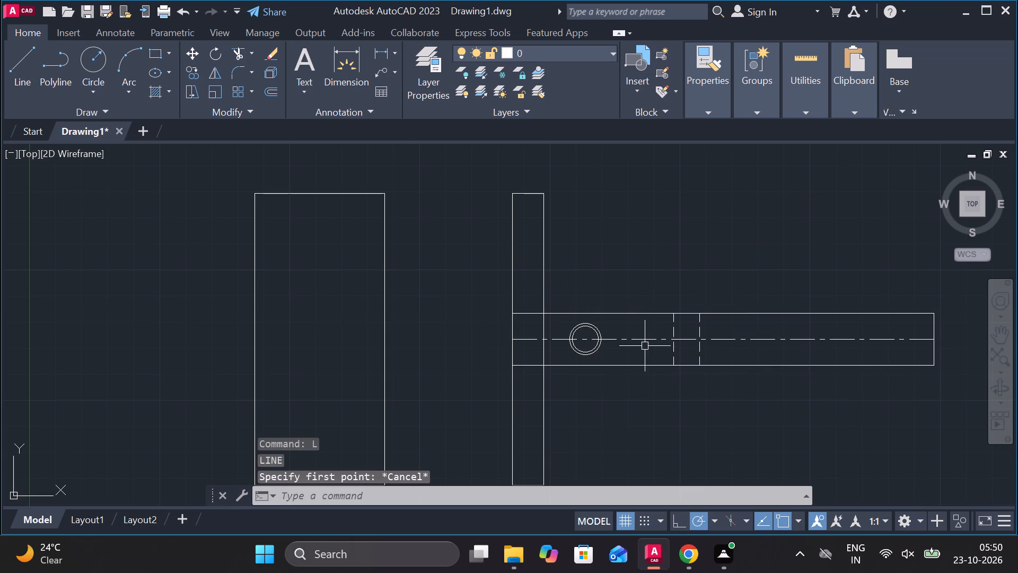
Offset the vertical line at the arm's free end by 25 towards the plate.
middle_drag(654, 344, 442, 311)
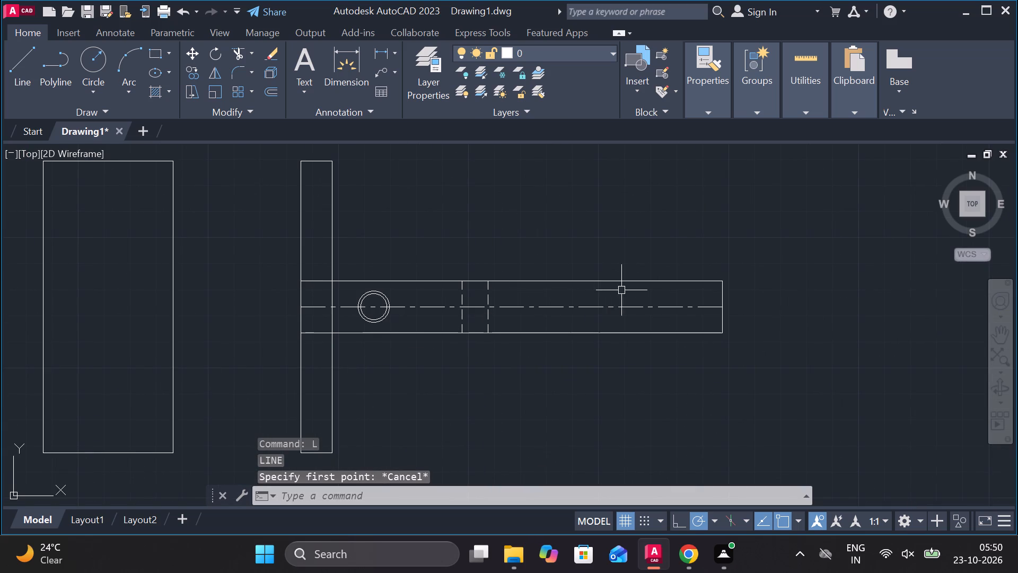
click(721, 293)
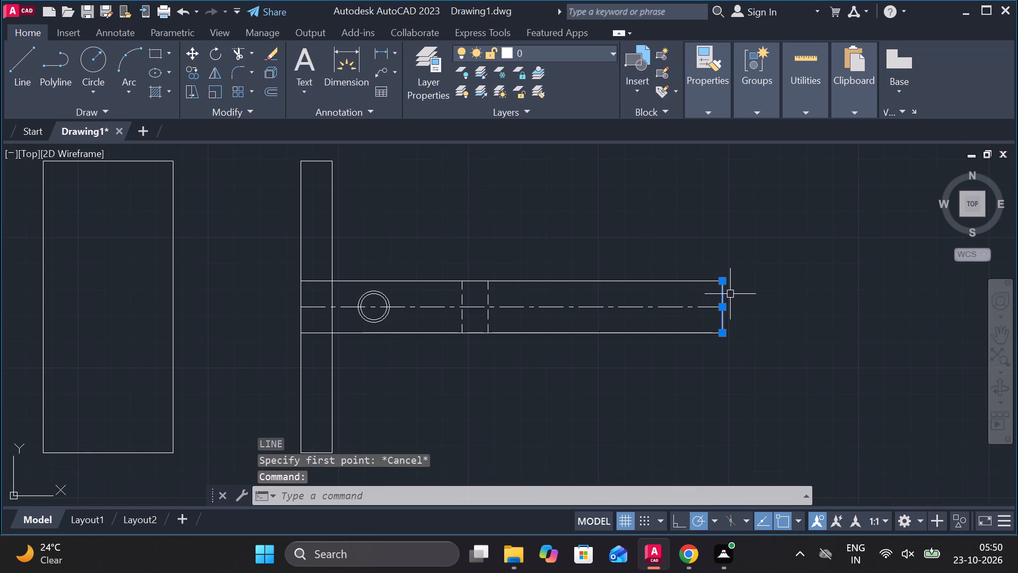
key(o)
key(Return)
key(Return)
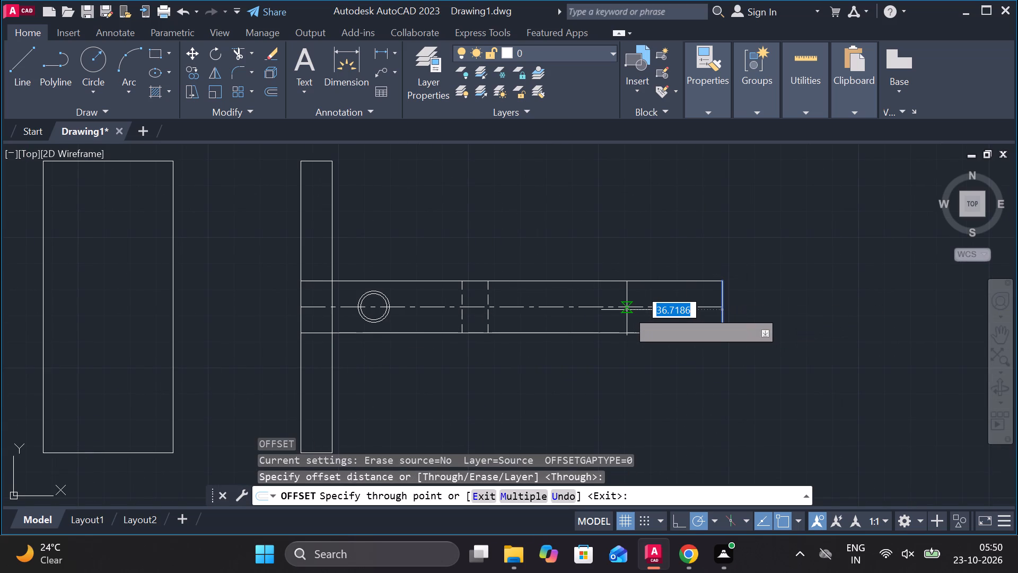
key(2)
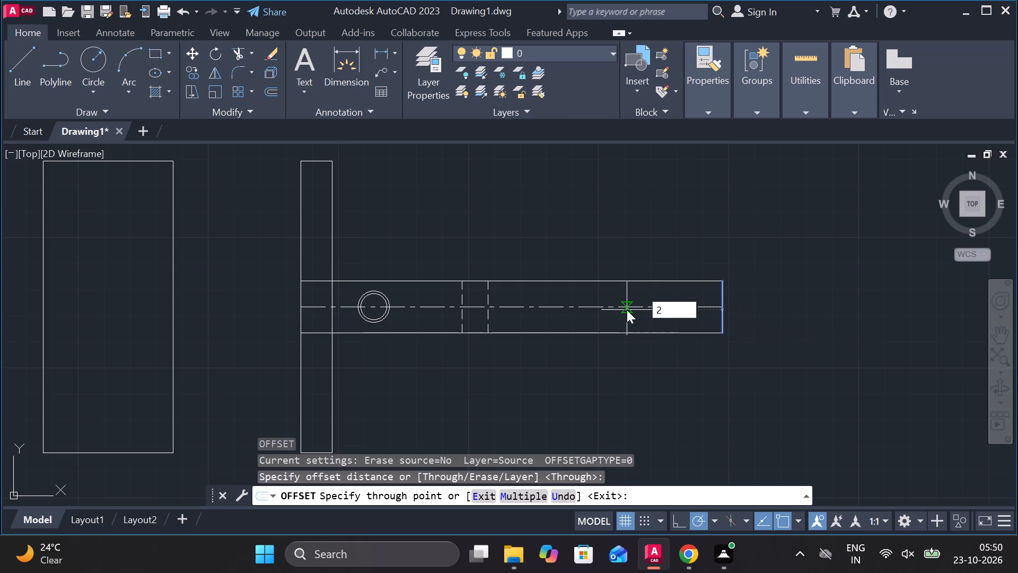
key(5)
key(Return)
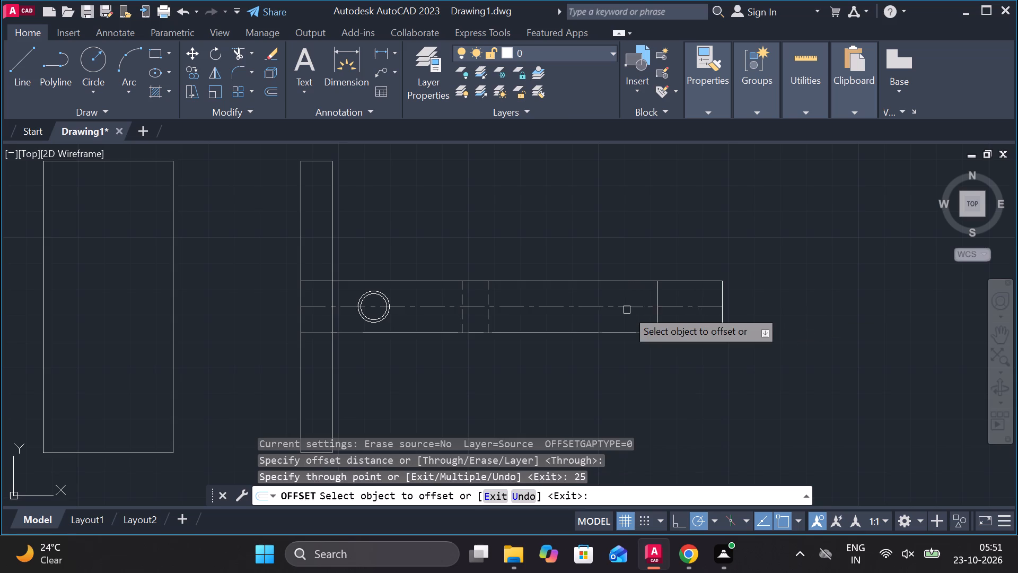
Offset the new vertical line near the arm's free end by 6 to each side.
scroll(627, 310, up, 1)
click(673, 297)
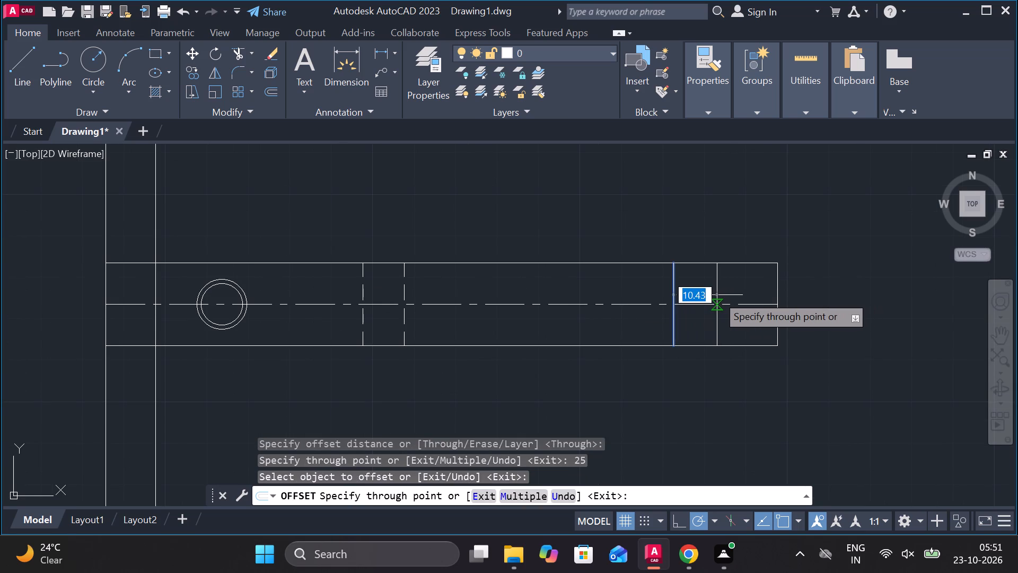
key(6)
key(Return)
click(674, 279)
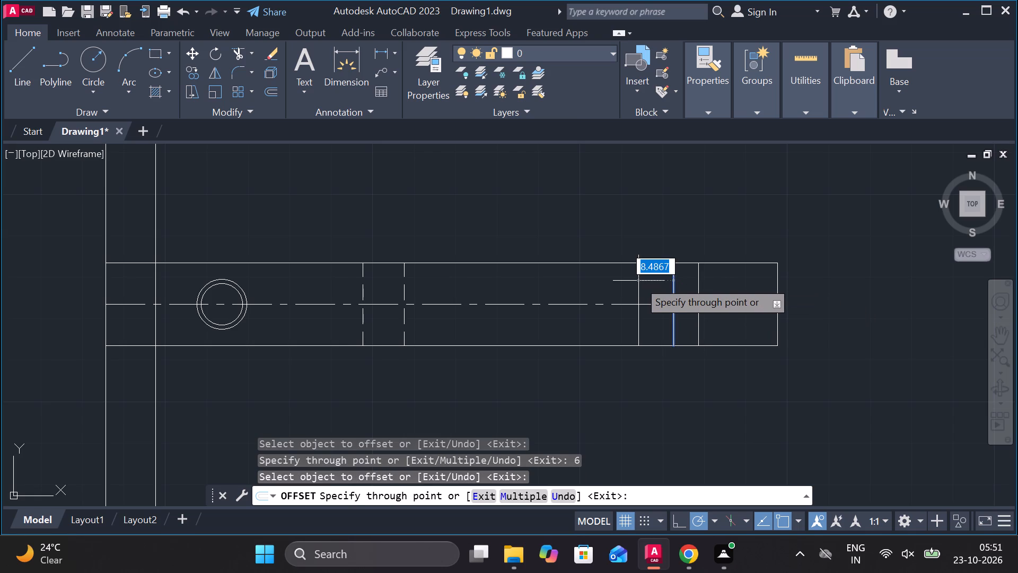
key(6)
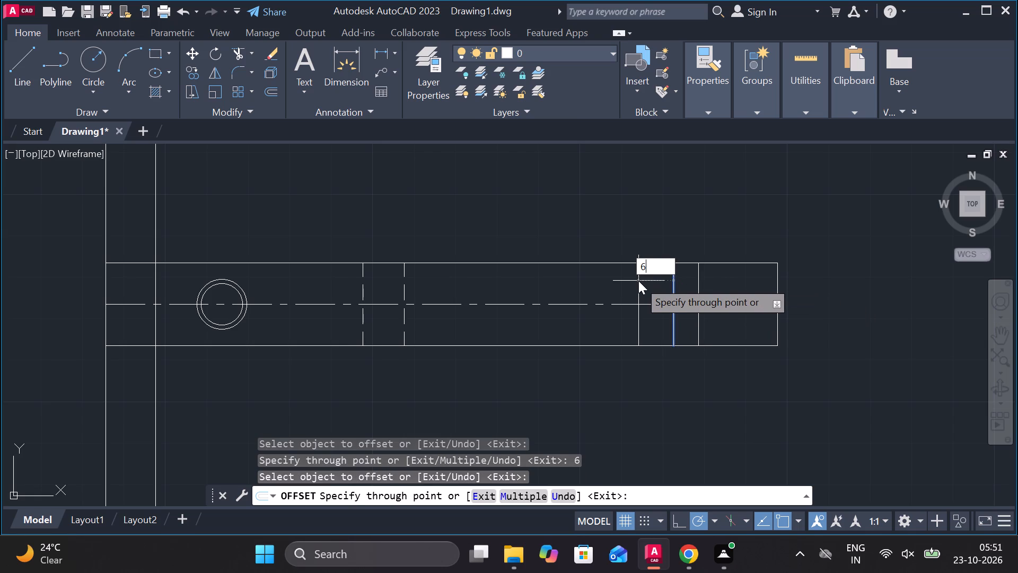
key(Return)
key(Escape)
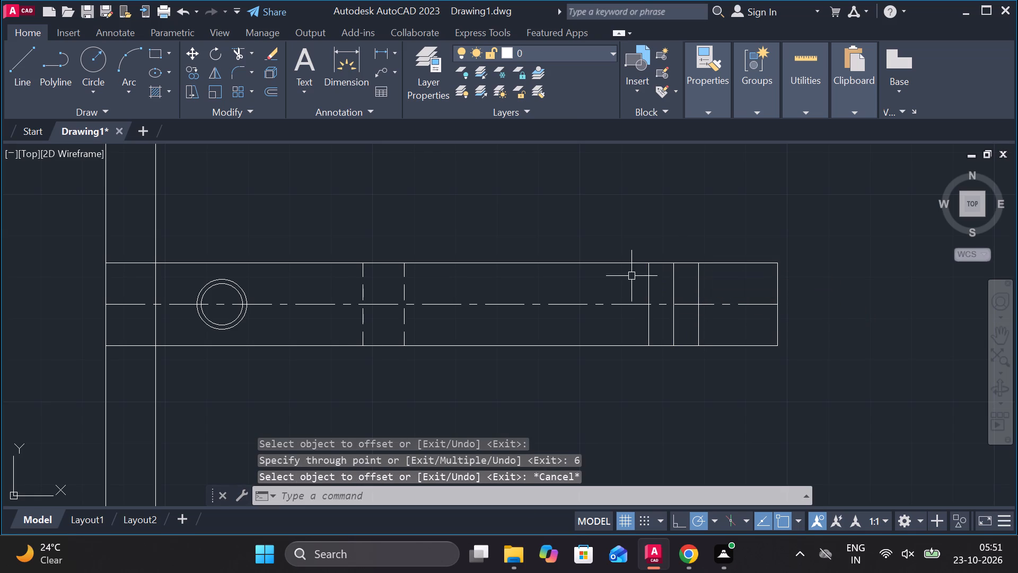
Change the linetype of the two outer lines of the three near the arm's free end to DASHED.
click(651, 293)
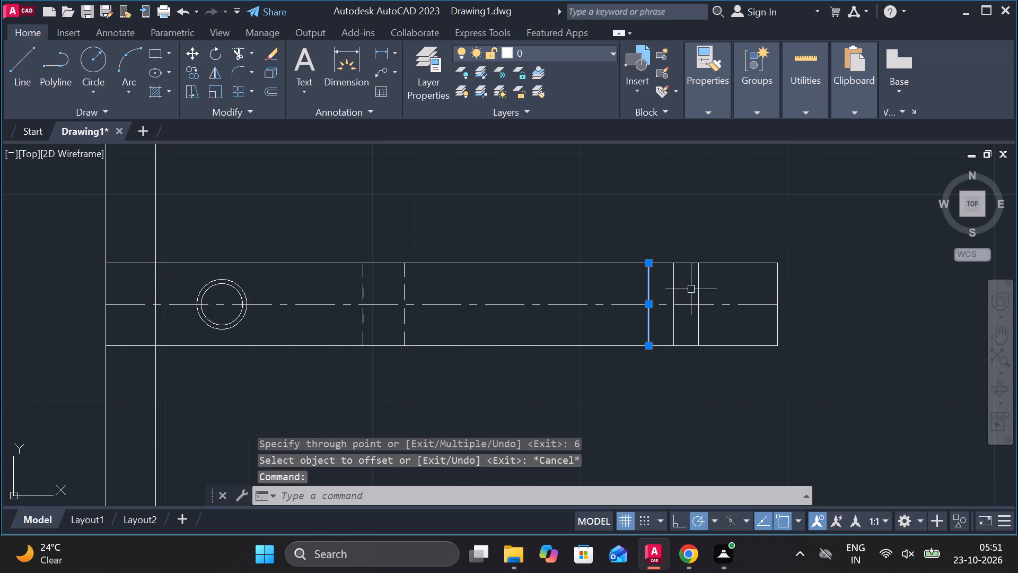
click(696, 283)
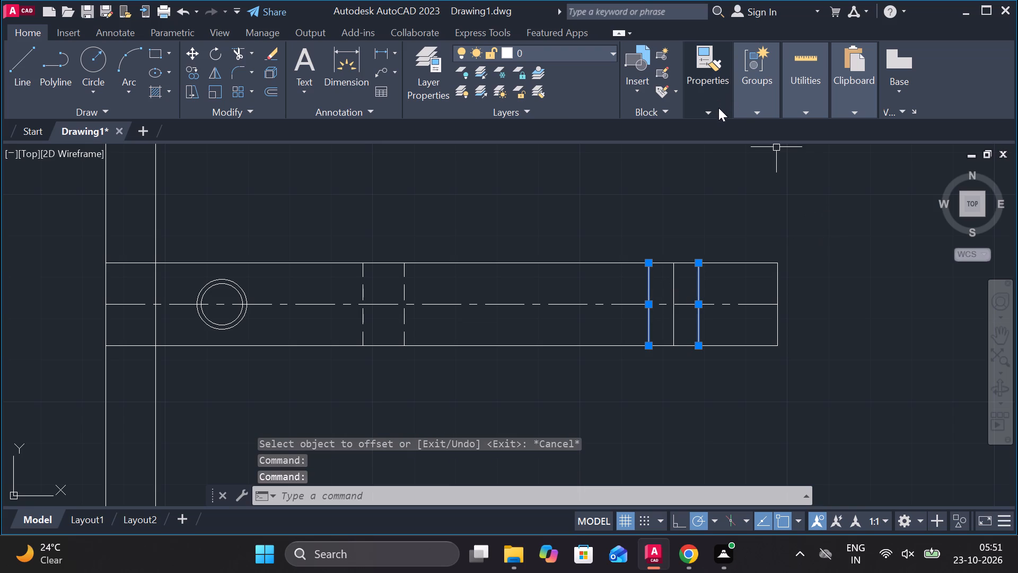
click(718, 108)
click(829, 170)
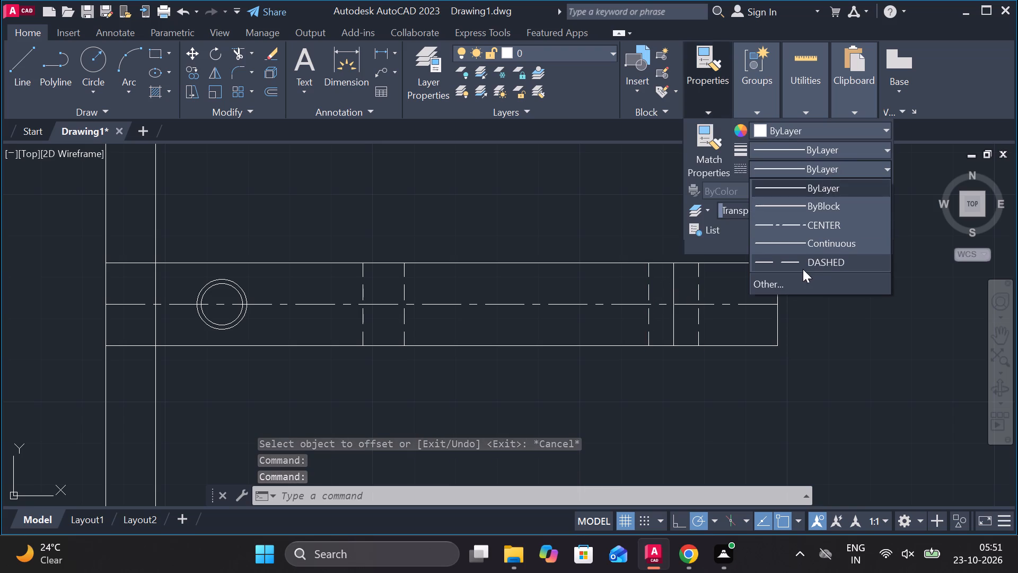
click(799, 262)
key(Escape)
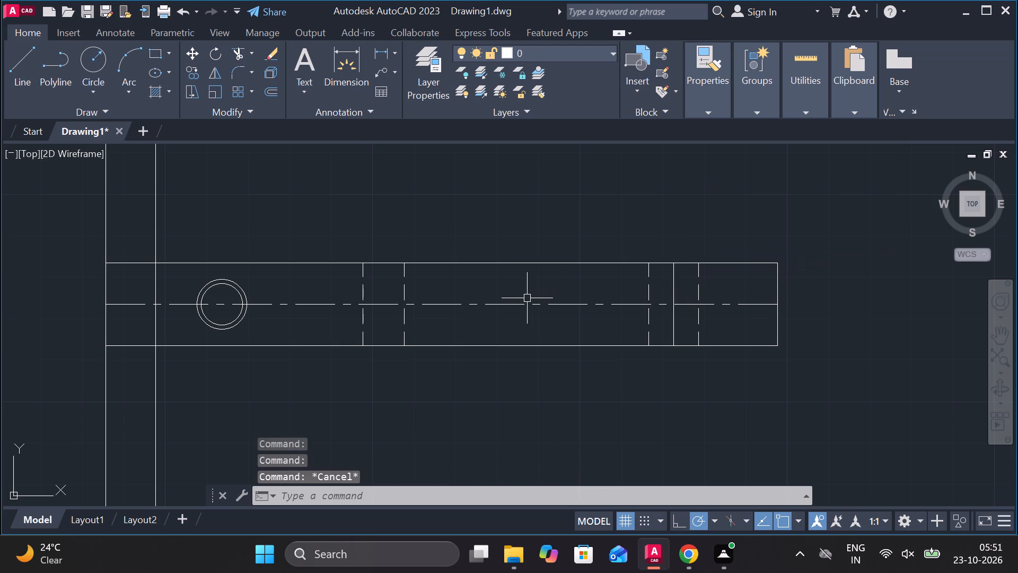
Offset the dashed line farther from the circles by 5 towards its partner to form that pair's middle line.
click(406, 284)
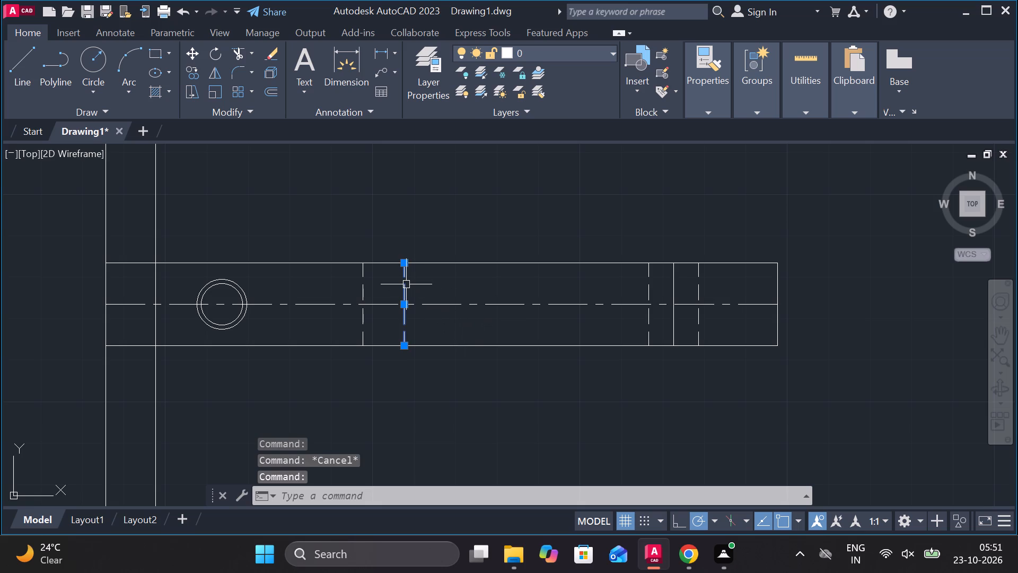
key(o)
key(Return)
key(Return)
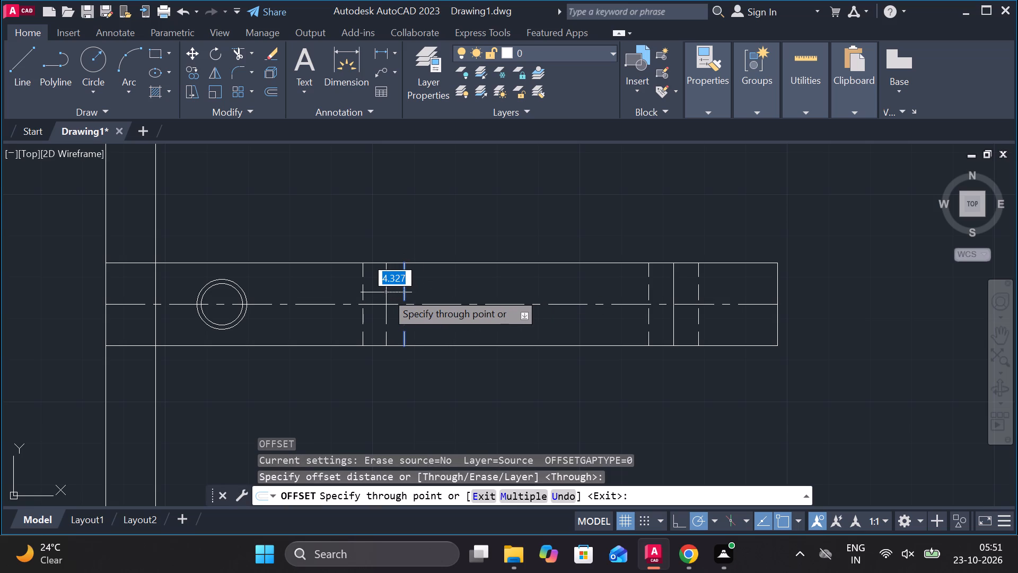
key(5)
key(Return)
key(Escape)
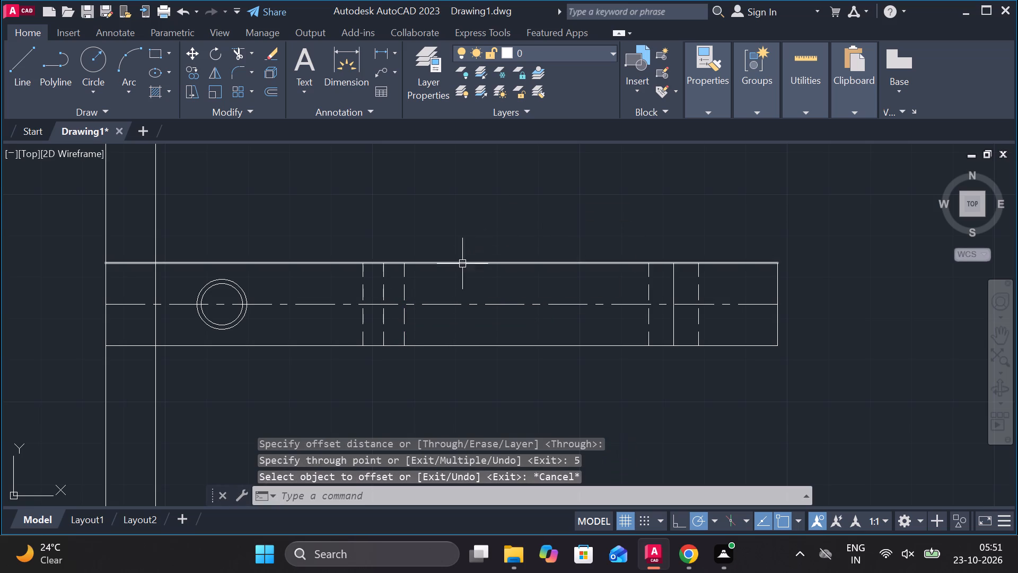
Set the linetype of the middle line in both dashed groups on the arm to CENTER.
click(385, 288)
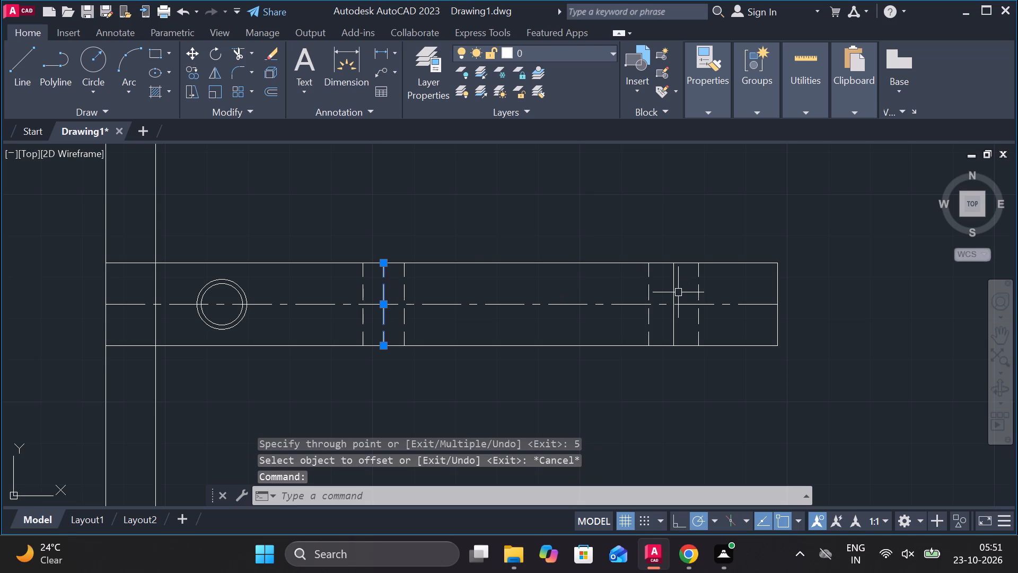
click(674, 283)
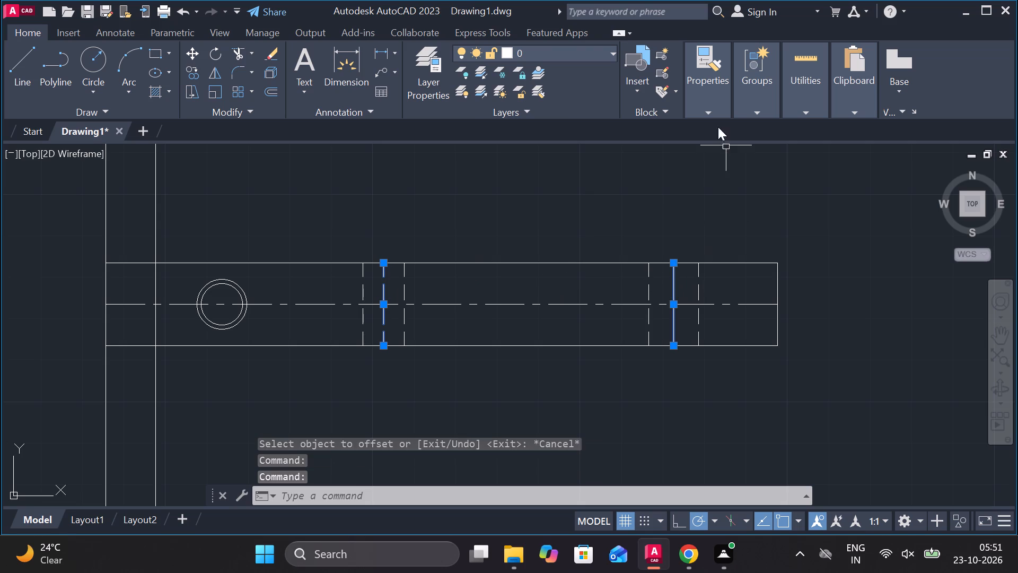
click(709, 114)
click(807, 152)
click(807, 152)
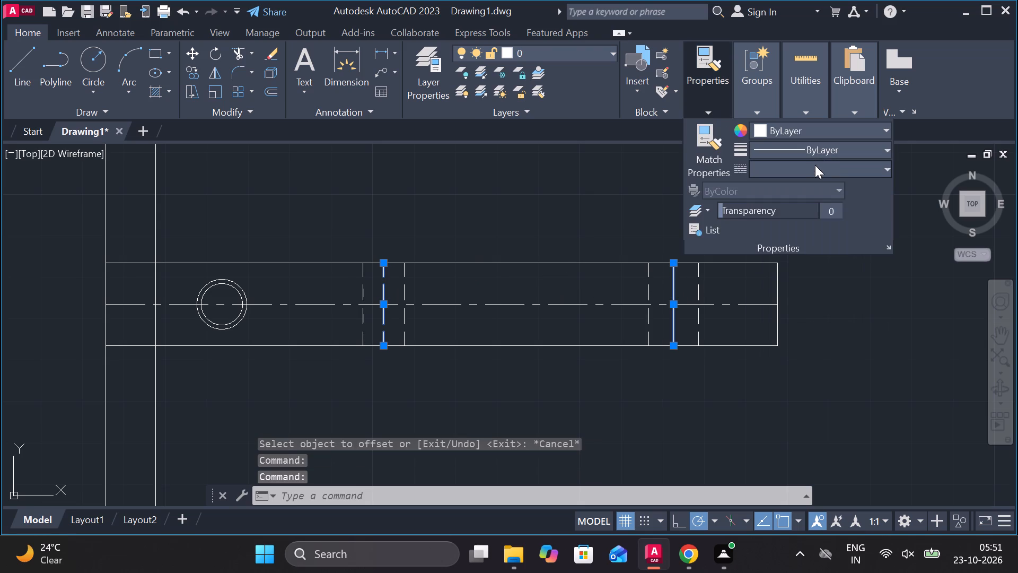
click(815, 165)
click(812, 194)
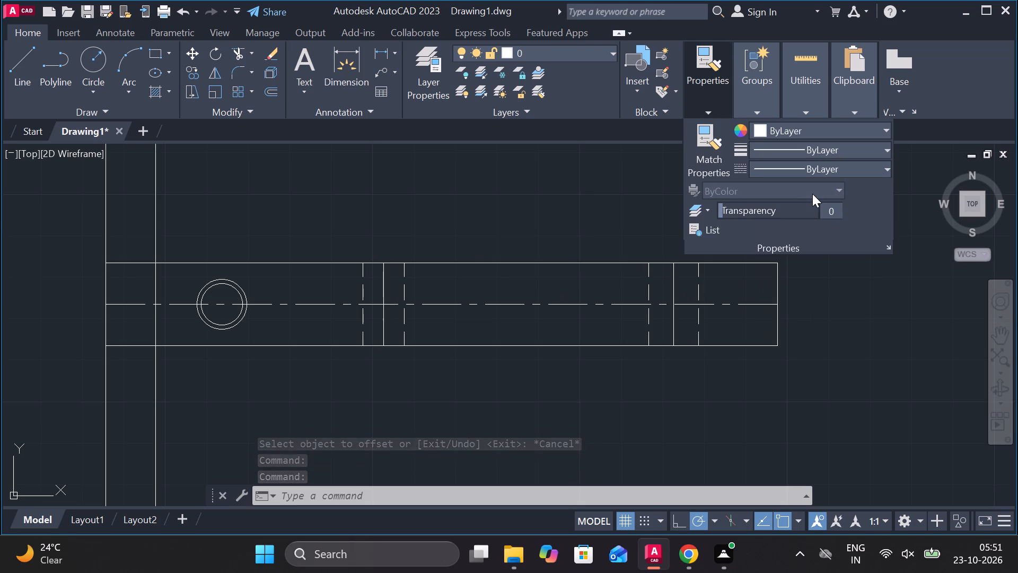
key(Escape)
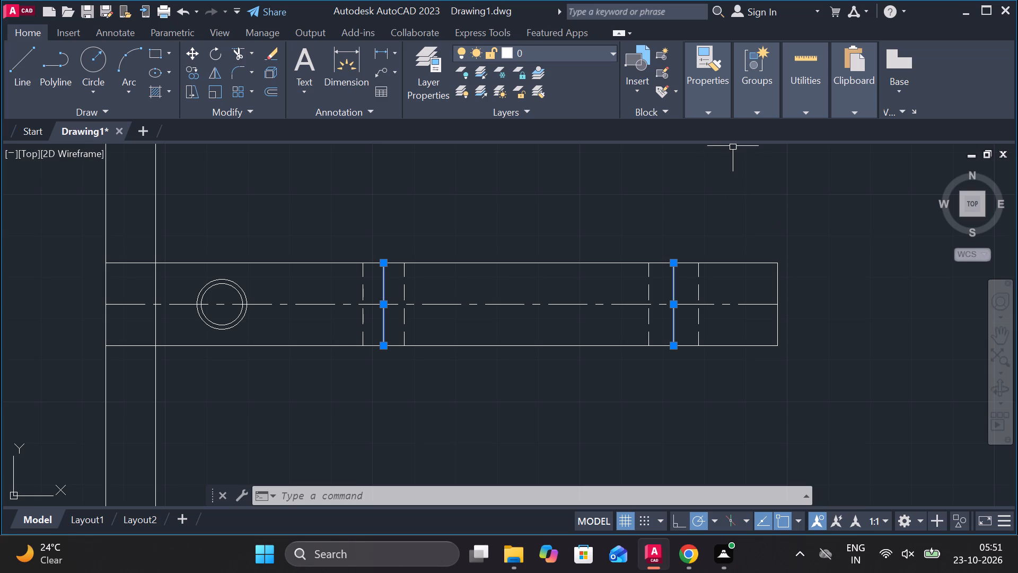
click(707, 107)
click(833, 169)
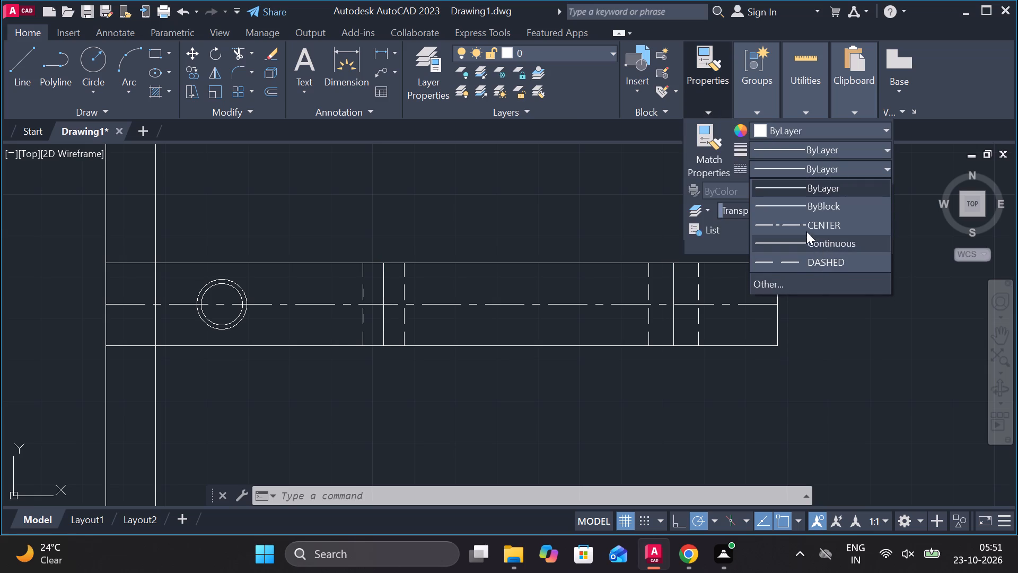
click(792, 221)
key(Escape)
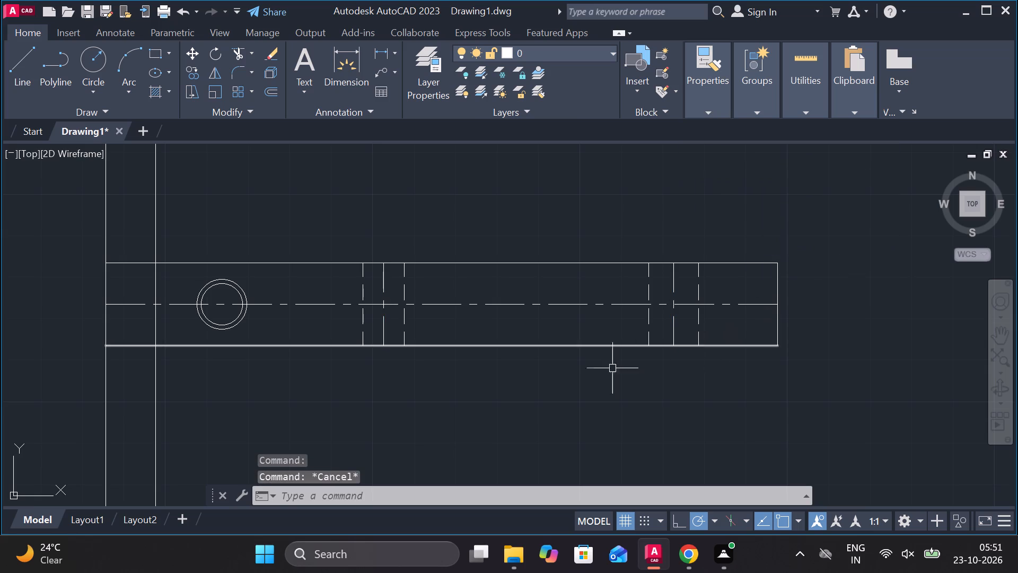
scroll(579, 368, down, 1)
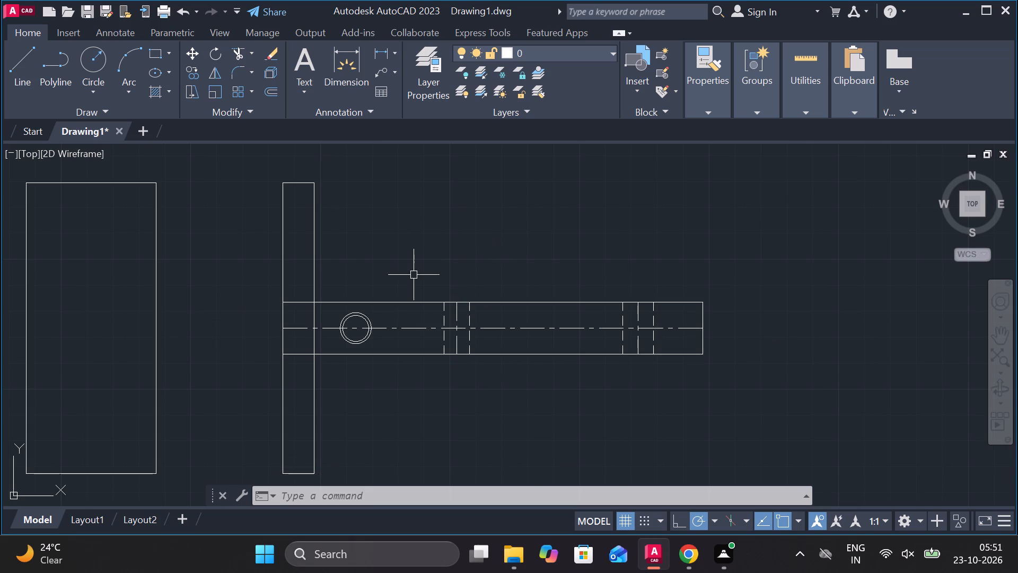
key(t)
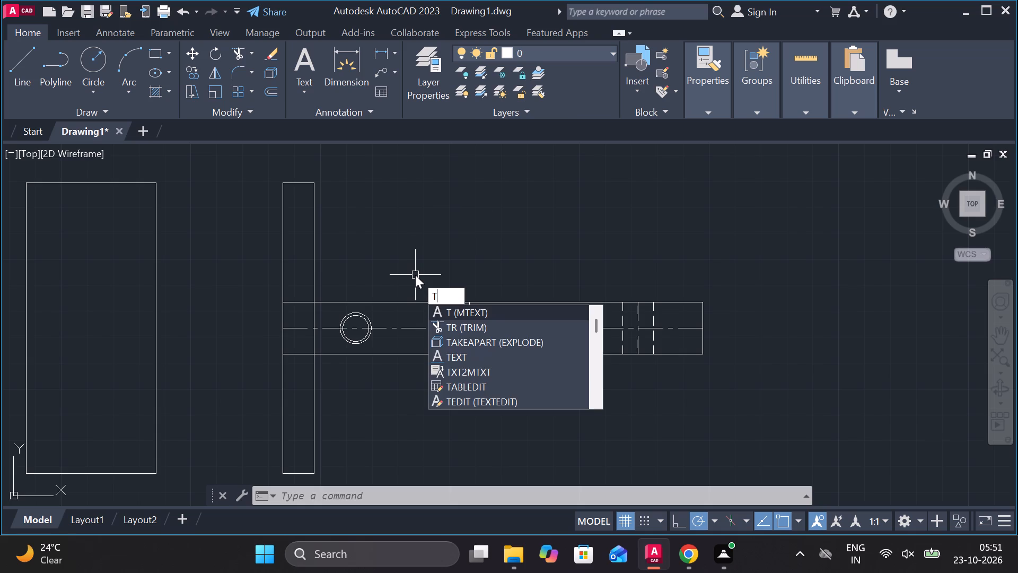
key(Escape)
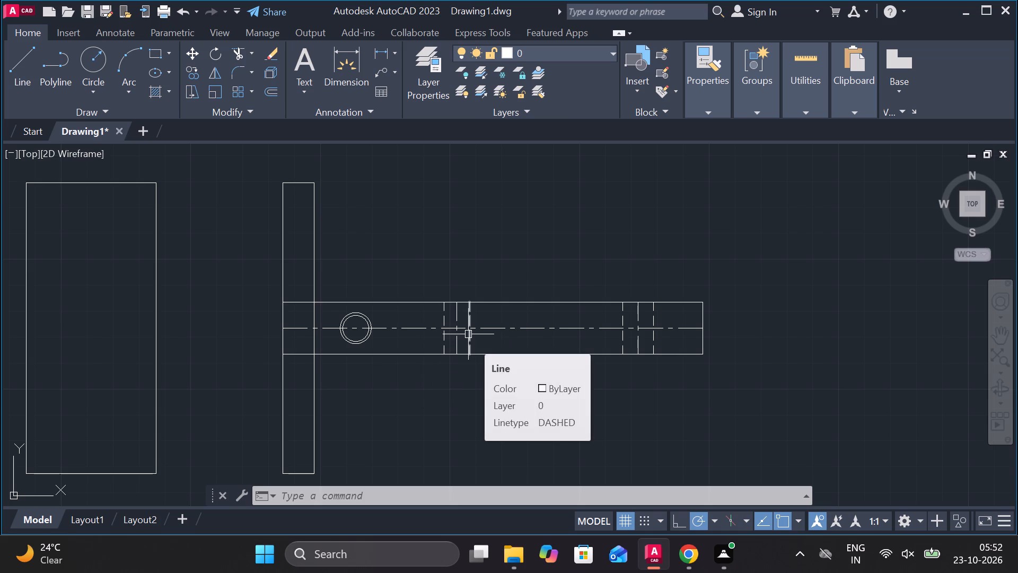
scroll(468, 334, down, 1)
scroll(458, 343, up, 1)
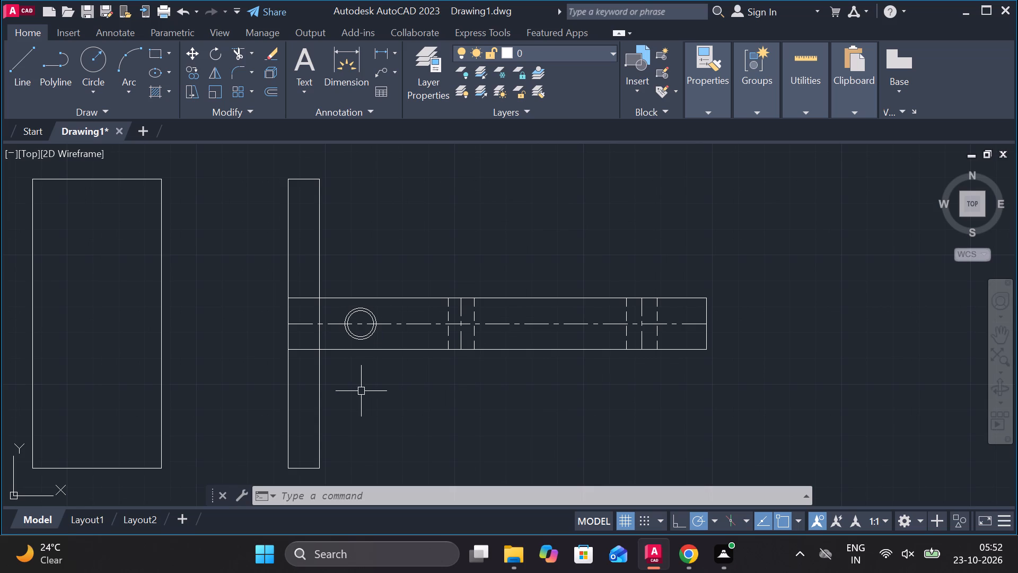
Erase the inner of the two concentric circles on the arm.
scroll(363, 381, up, 2)
scroll(363, 354, down, 2)
scroll(363, 354, up, 2)
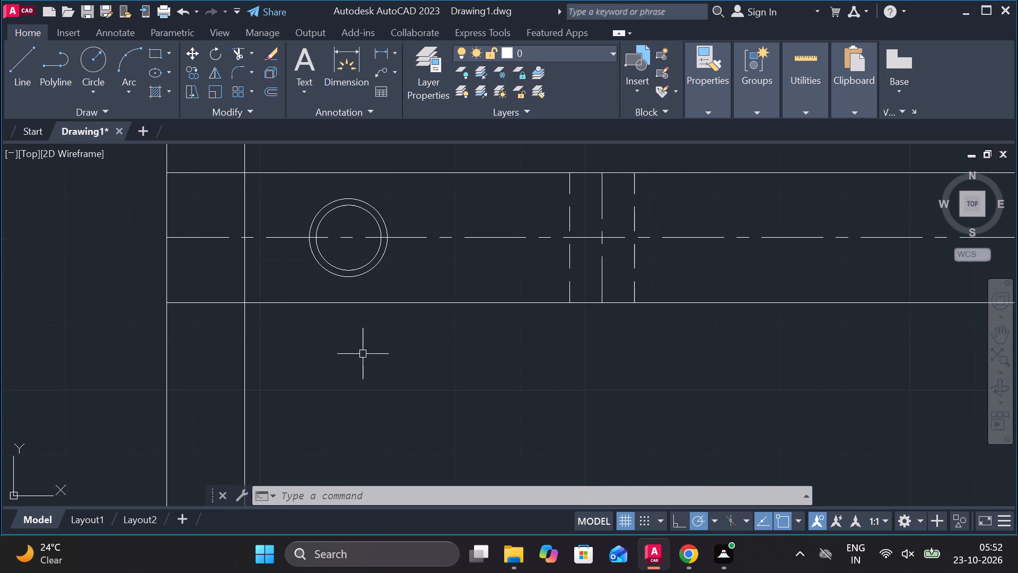
scroll(363, 354, up, 1)
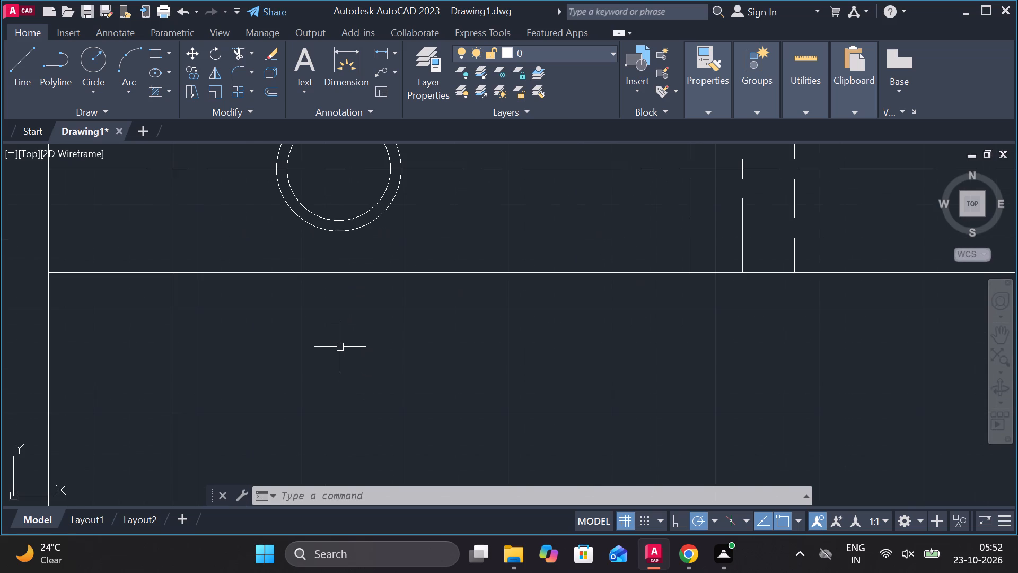
middle_drag(365, 373, 387, 483)
click(403, 251)
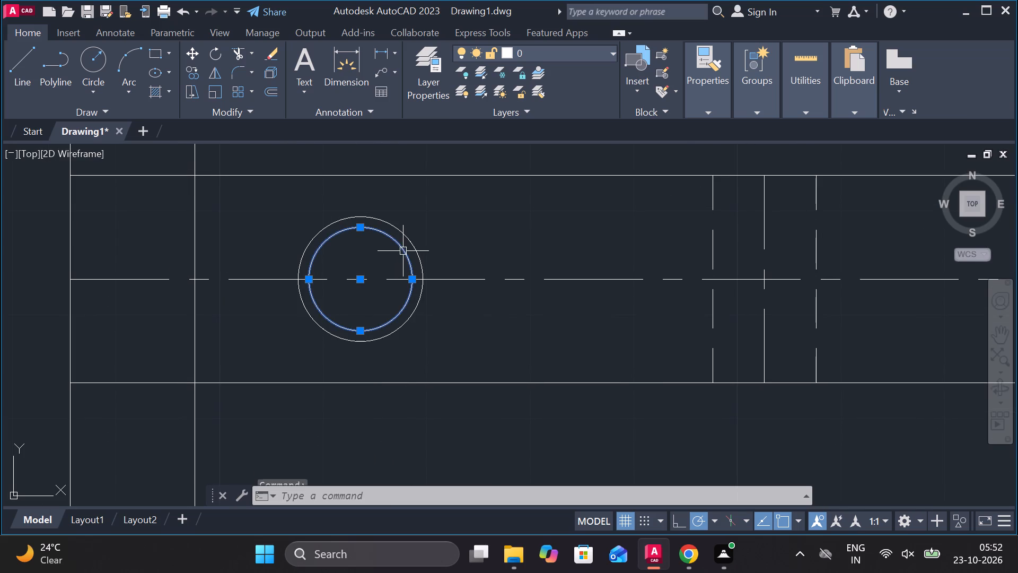
text(e)
key(space)
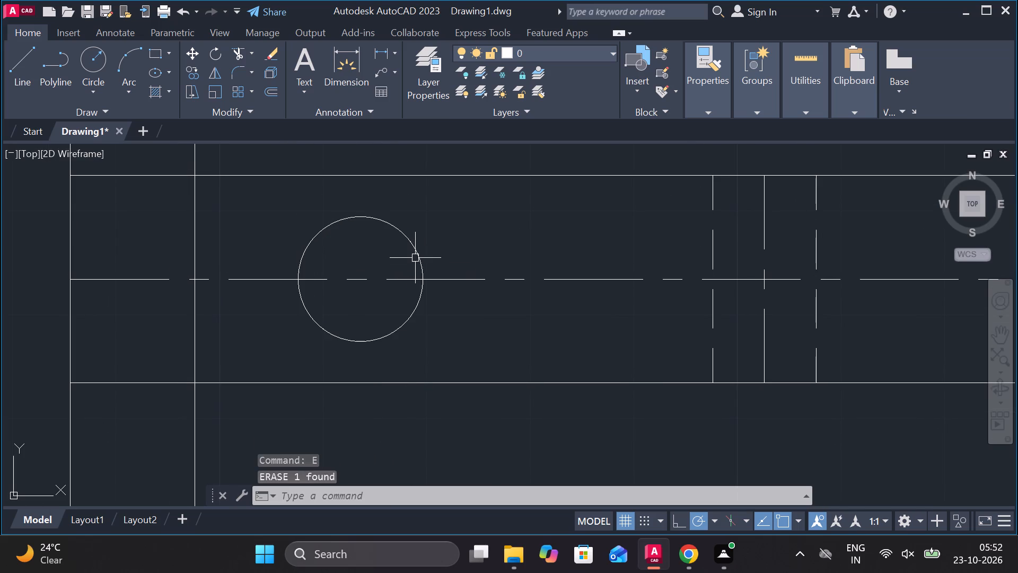
Offset the remaining circle on the arm inward by 1.75.
click(416, 257)
key(o)
key(Return)
key(Return)
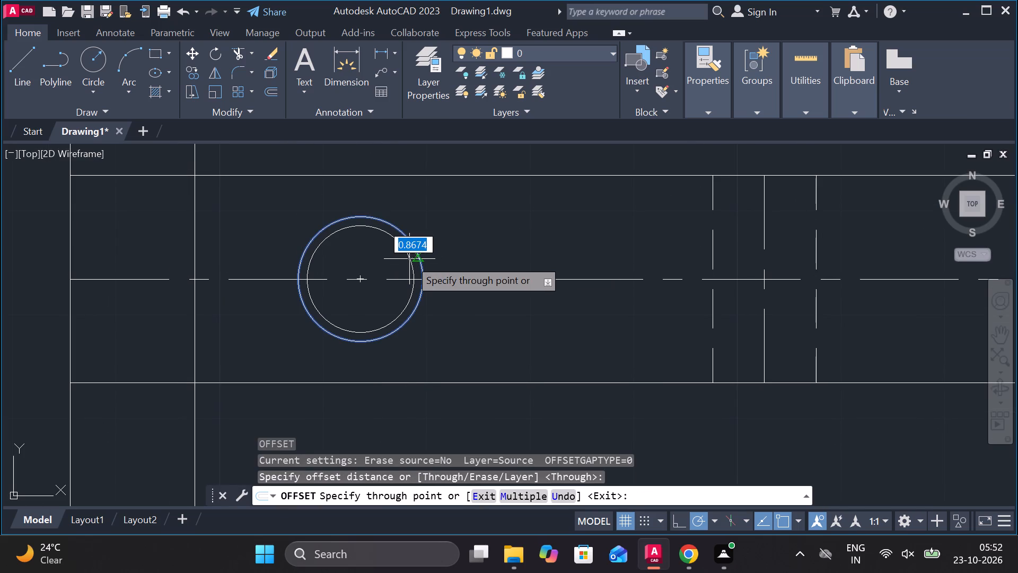
text(1.)
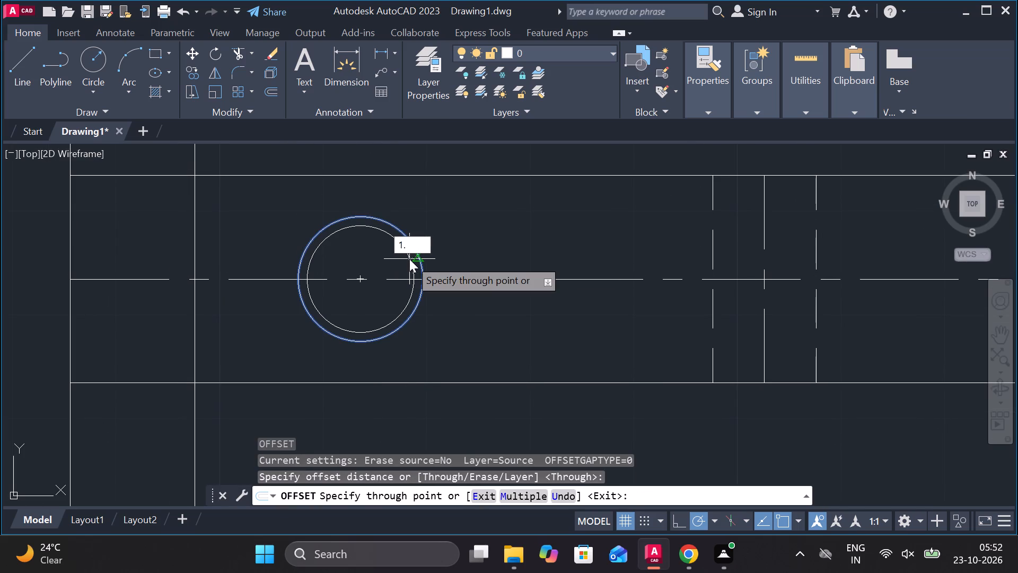
text(75)
key(Return)
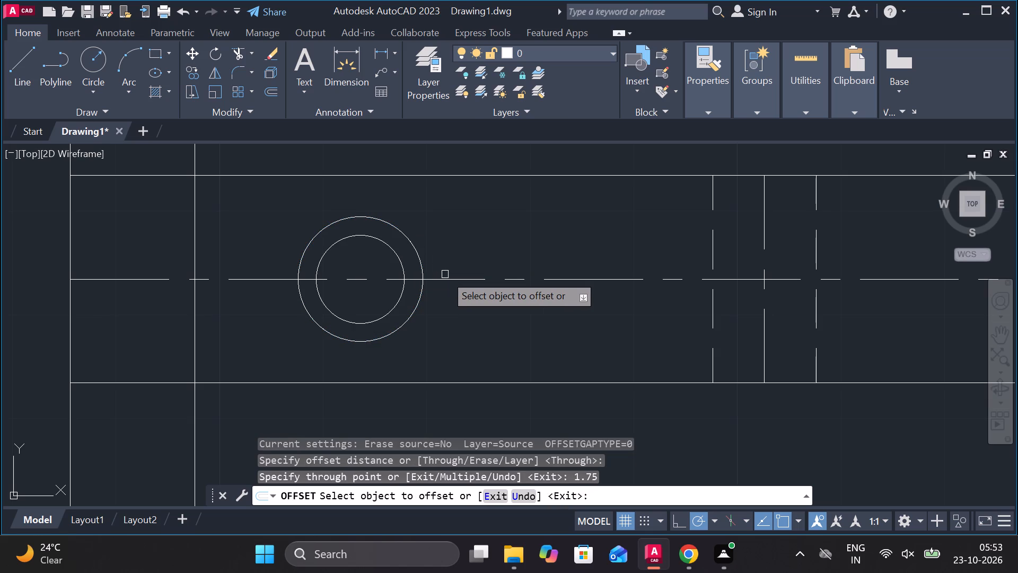
scroll(445, 274, down, 3)
key(Escape)
Draw a circle of diameter 6 centred on the upper-right corner of the 50 by 112 plate rectangle.
scroll(494, 232, down, 1)
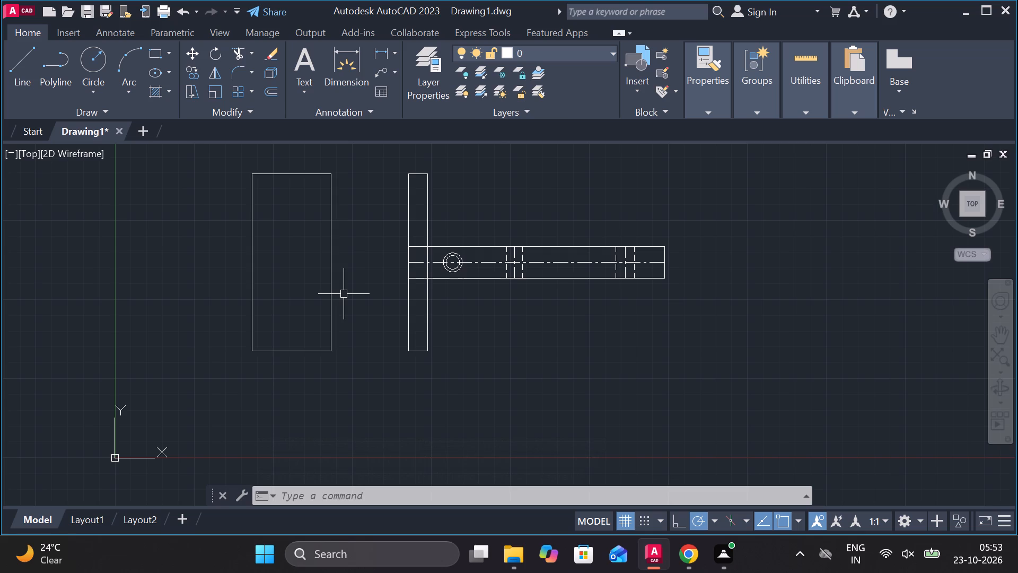
scroll(343, 215, up, 2)
middle_drag(348, 264, 404, 352)
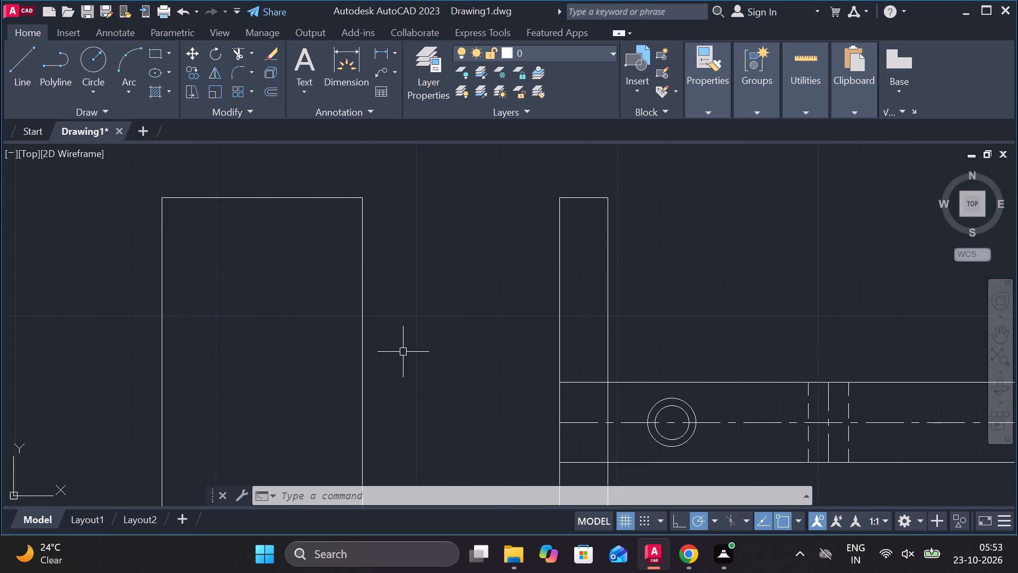
text(c)
key(space)
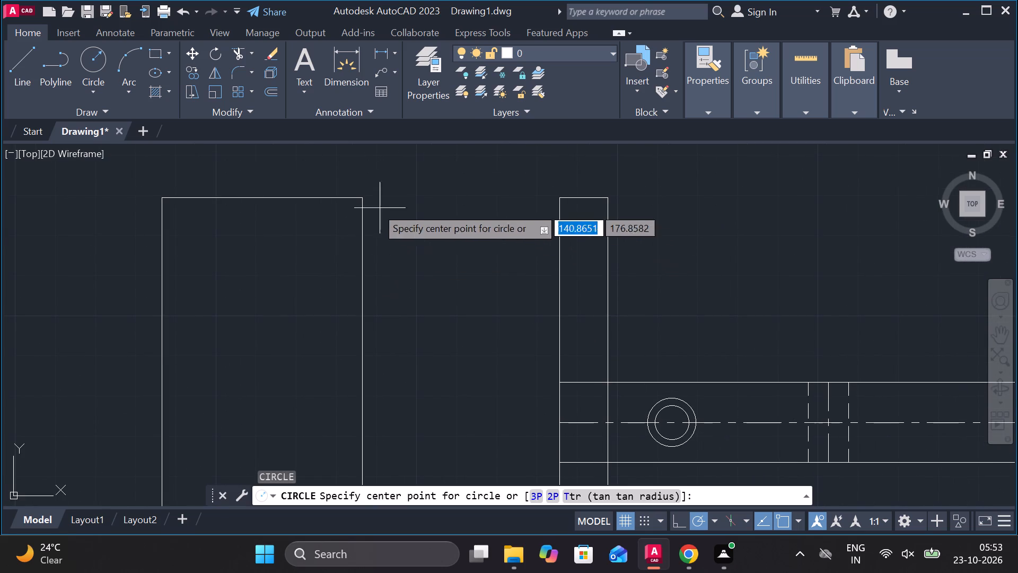
click(364, 196)
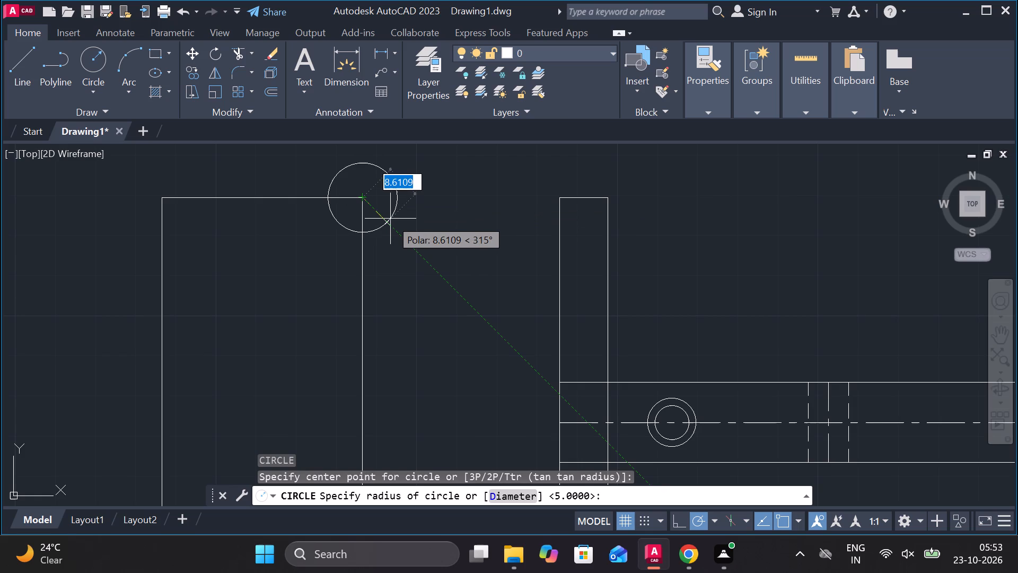
text(d 6)
key(Return)
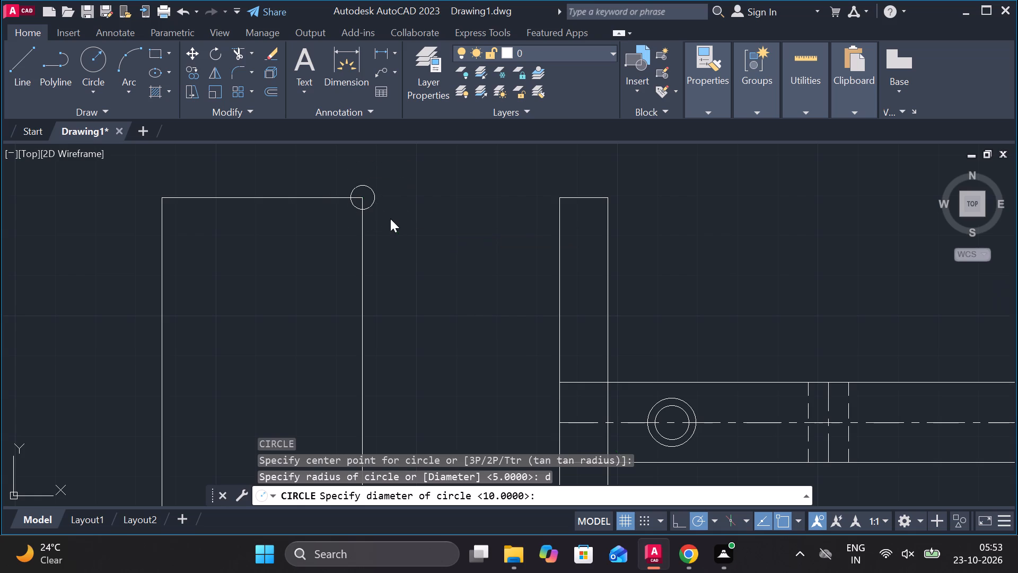
Move the diameter 6 circle from its centre 12 straight down along the plate's edge.
click(373, 184)
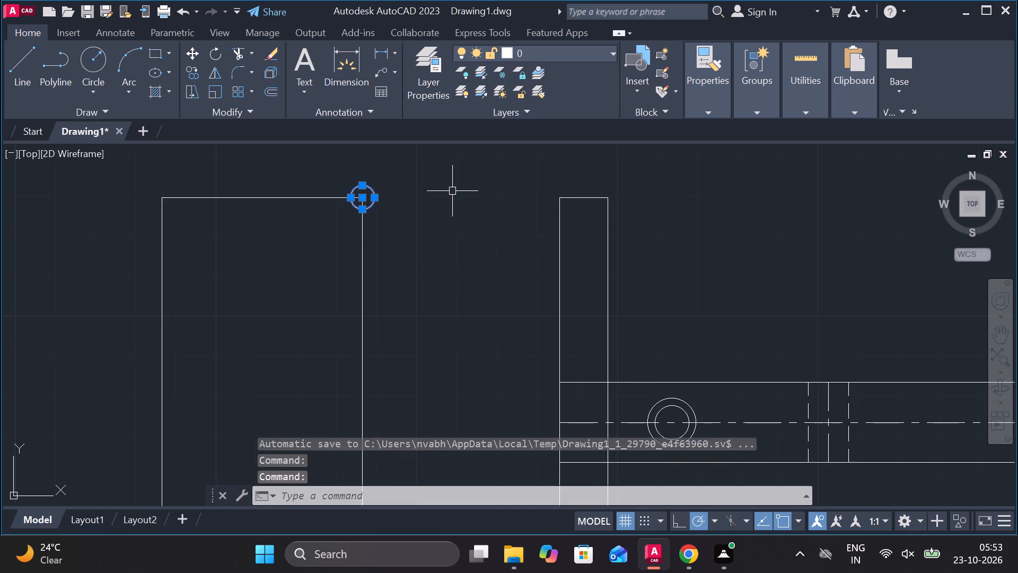
key(m)
key(Return)
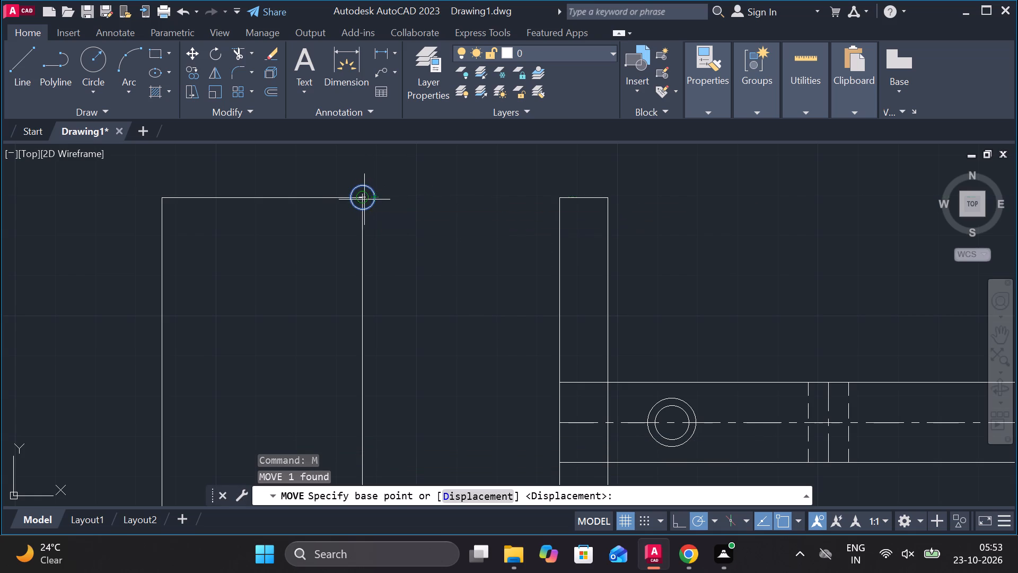
click(363, 199)
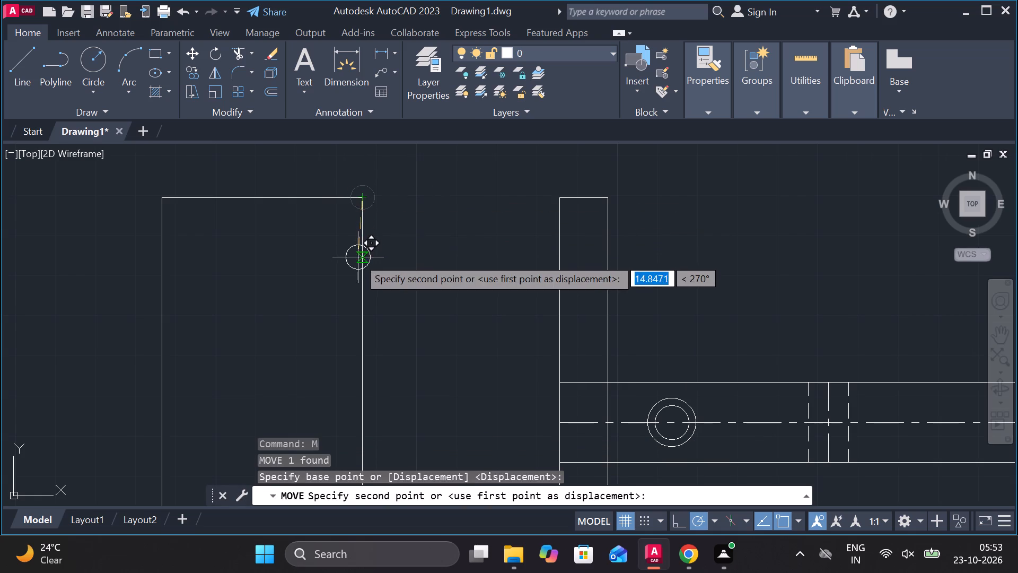
scroll(358, 257, down, 4)
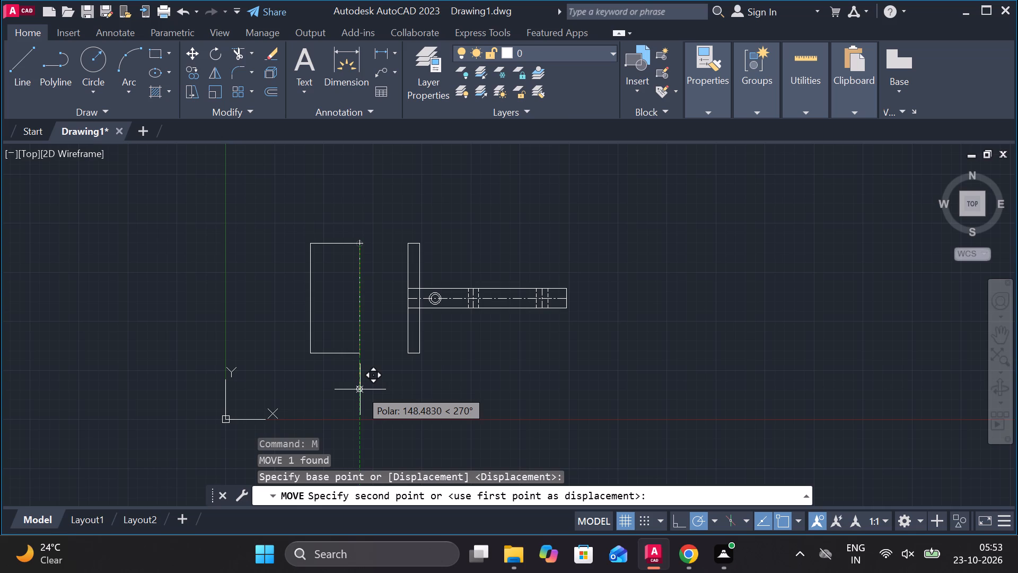
text(12)
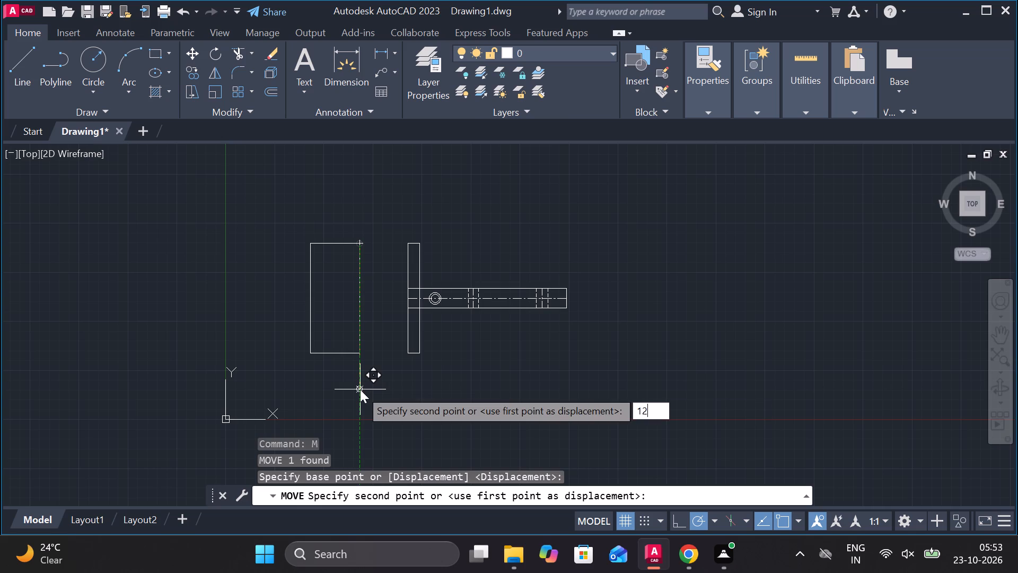
key(Return)
Move the diameter 6 circle from its centre 10 horizontally into the plate.
scroll(359, 289, up, 3)
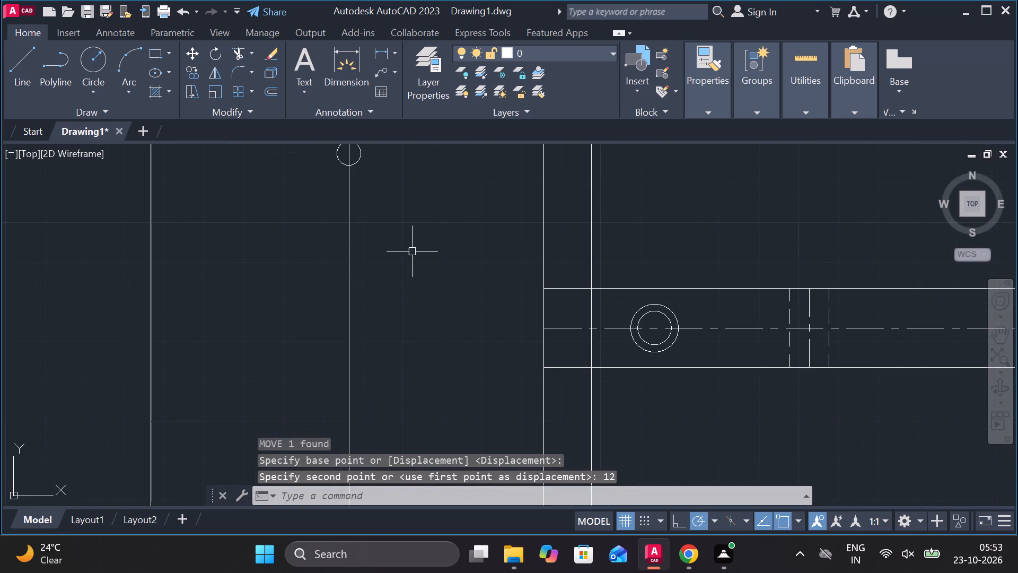
scroll(464, 270, down, 1)
middle_drag(502, 325, 515, 349)
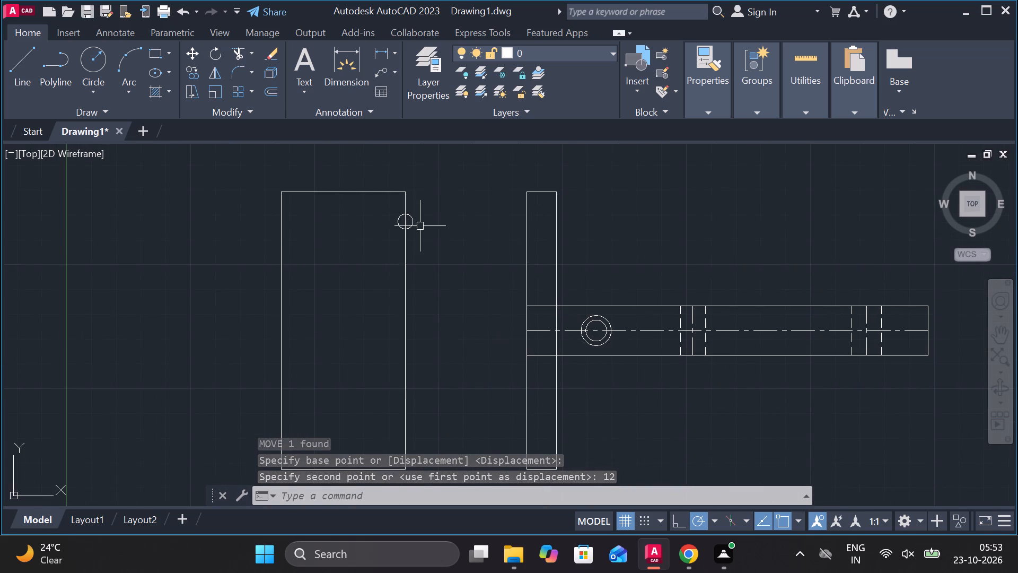
scroll(420, 225, up, 2)
click(400, 216)
click(413, 222)
click(397, 220)
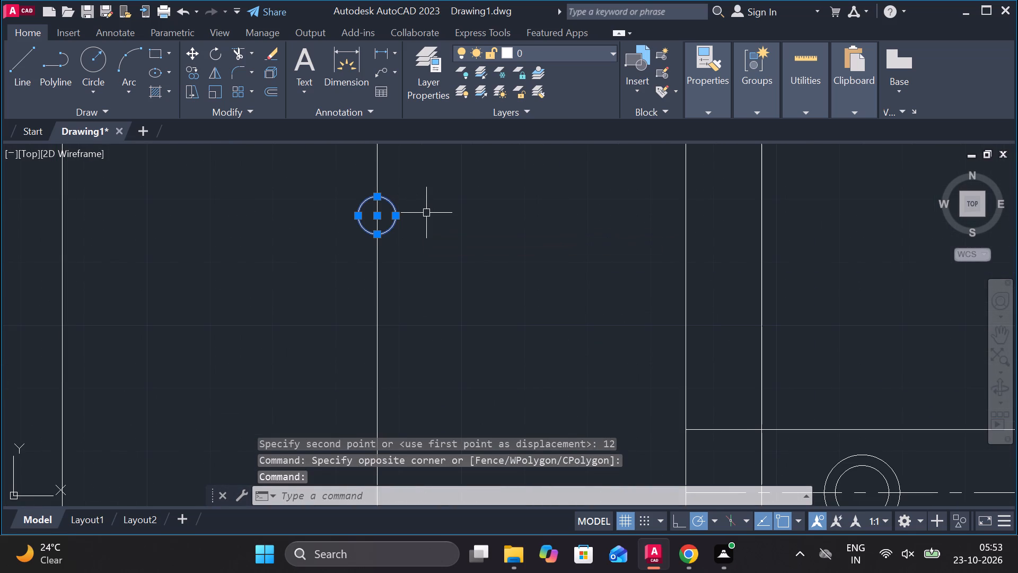
key(m)
key(Return)
click(376, 215)
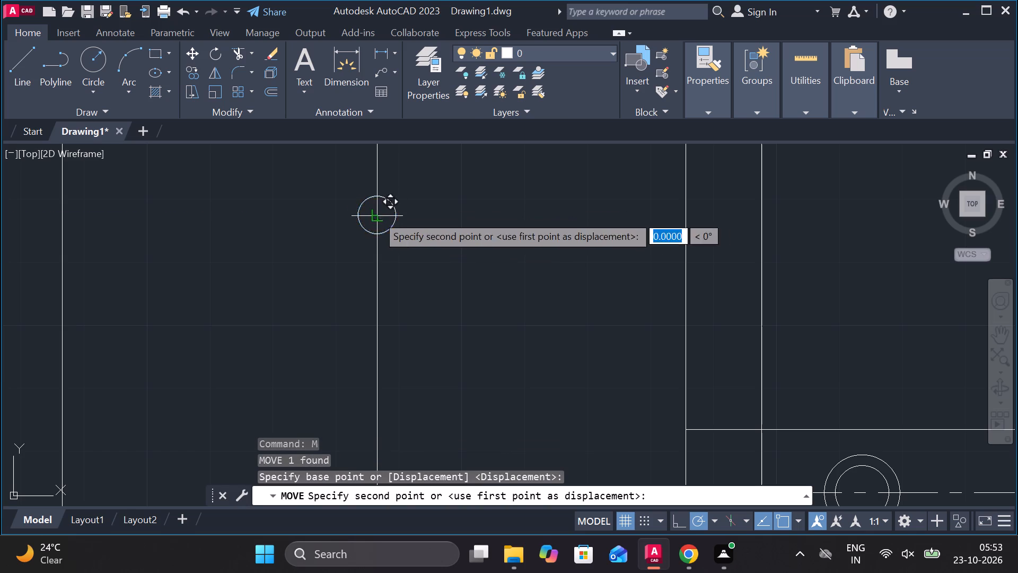
text(10)
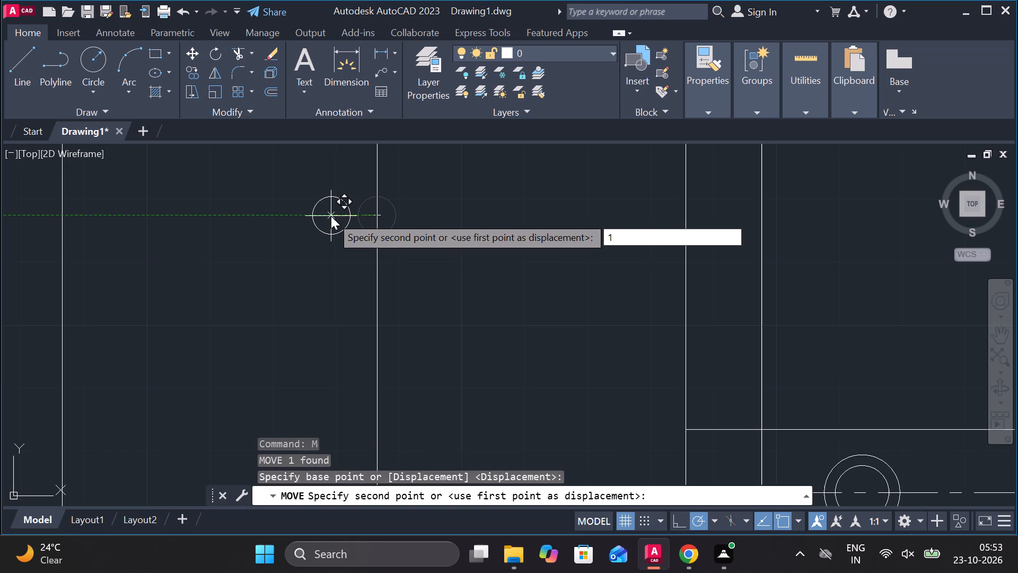
key(Return)
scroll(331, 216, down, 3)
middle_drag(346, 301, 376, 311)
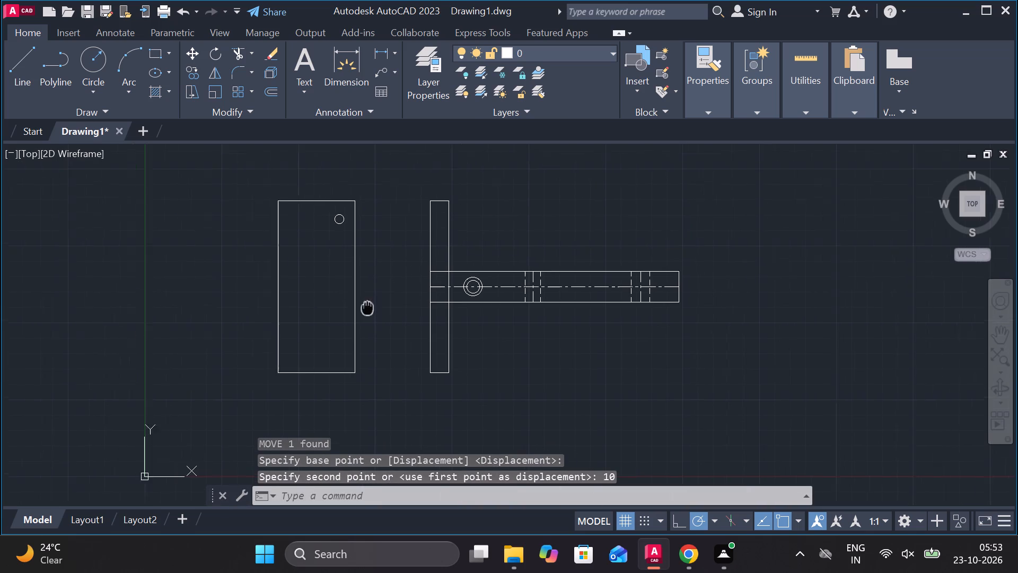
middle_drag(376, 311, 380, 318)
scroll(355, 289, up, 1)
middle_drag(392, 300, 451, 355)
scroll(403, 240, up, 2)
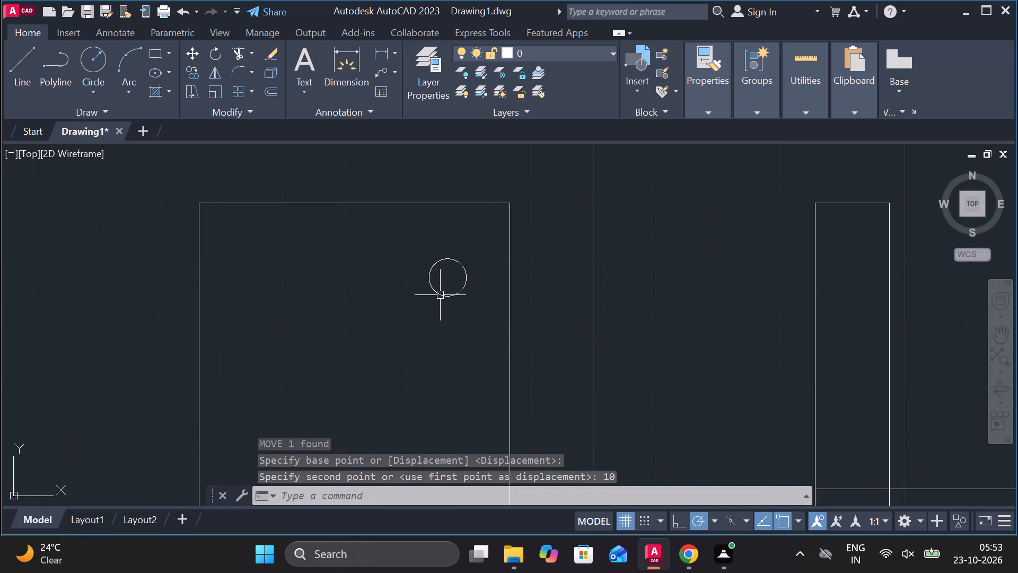
Mirror the diameter 6 hole about the front plate's vertical centreline, keeping the original.
click(467, 310)
click(414, 227)
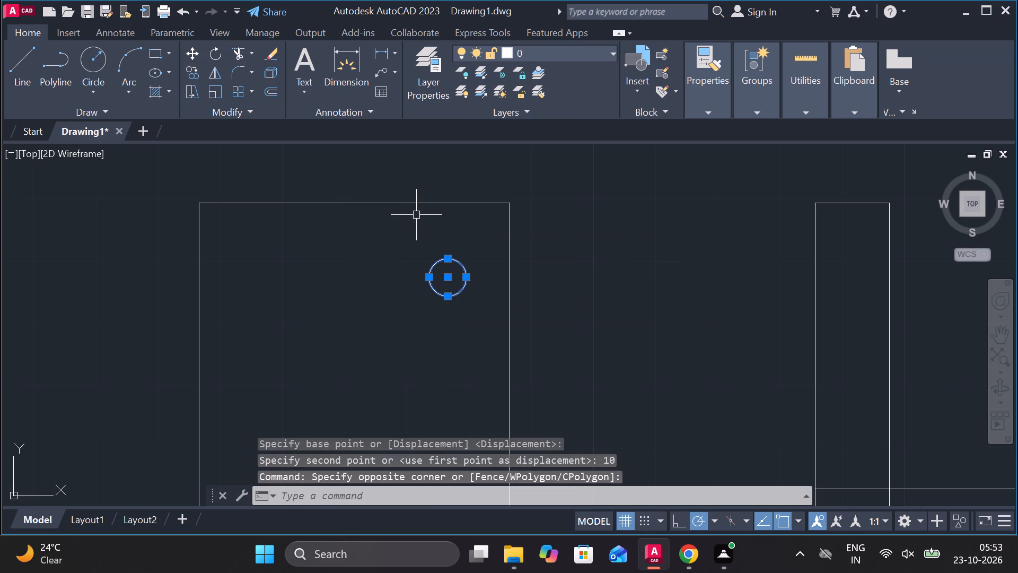
text(mi)
key(Return)
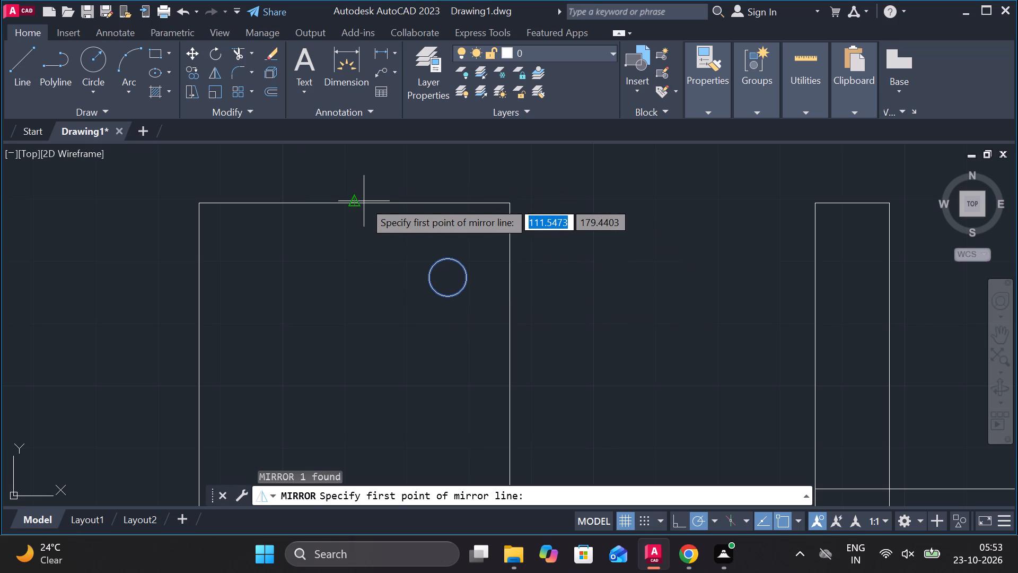
click(355, 201)
scroll(356, 245, down, 3)
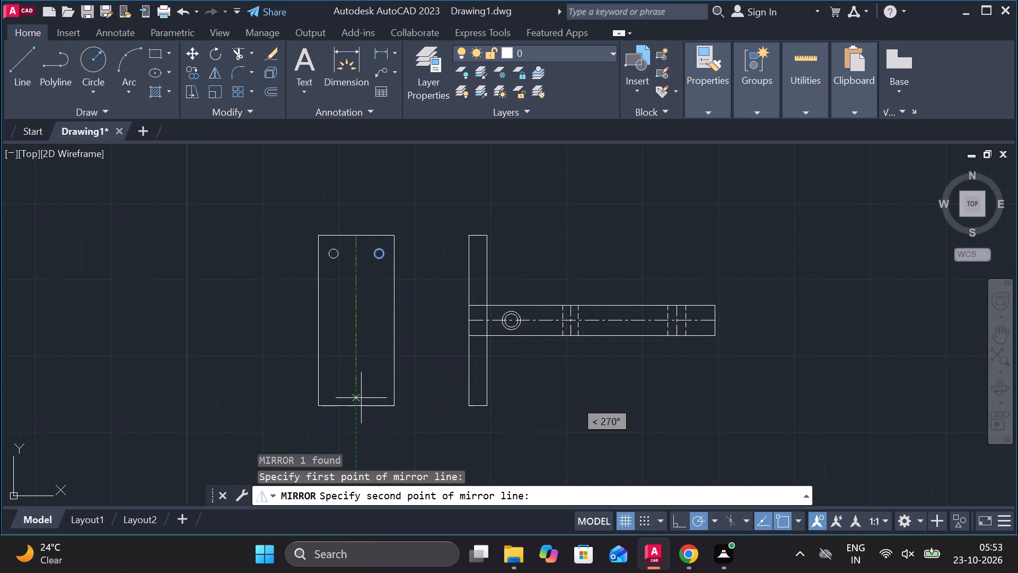
click(361, 410)
click(393, 472)
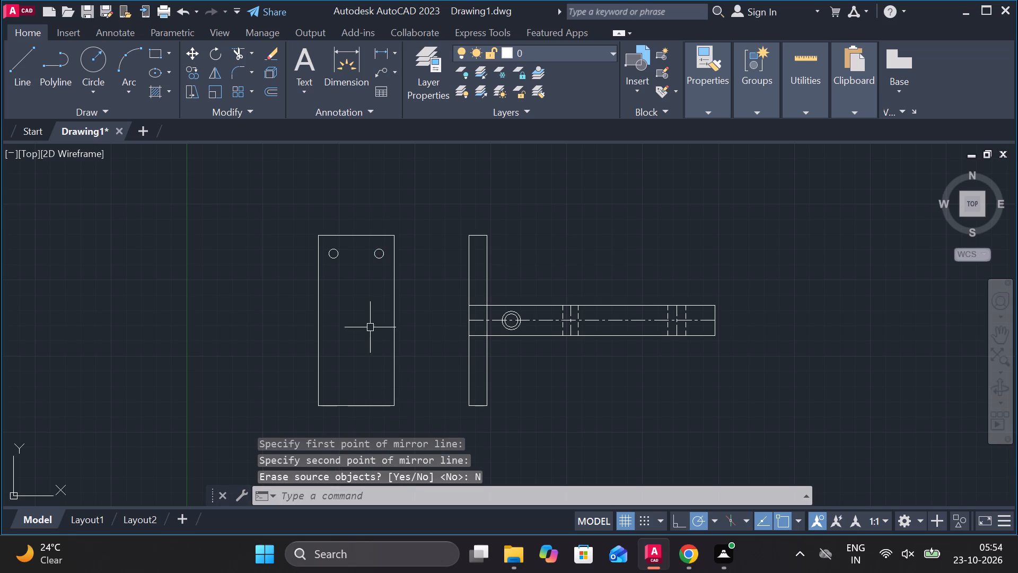
Mirror the two upper holes about the front plate's horizontal centreline, keeping the originals.
scroll(359, 264, up, 2)
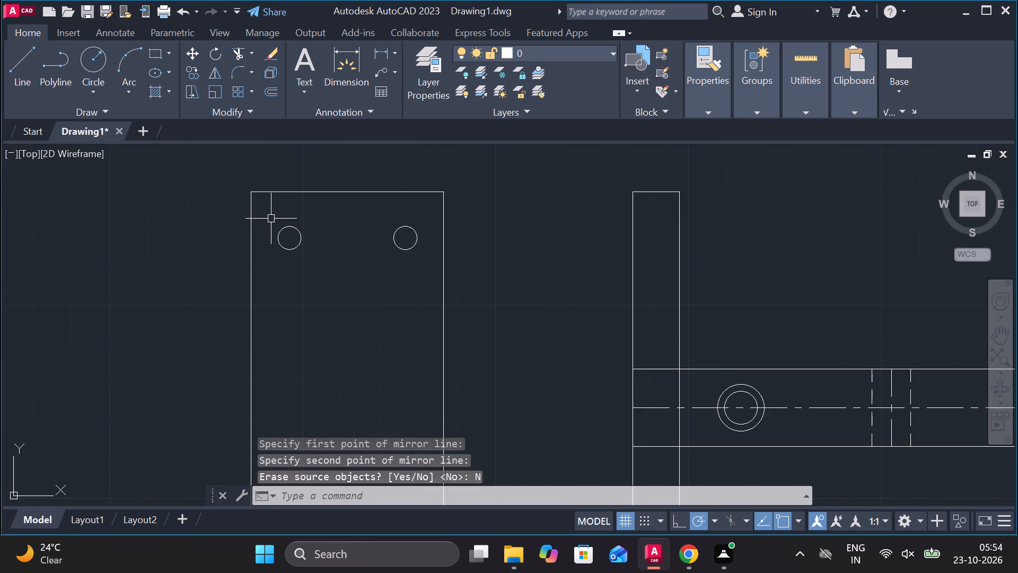
click(271, 219)
click(419, 290)
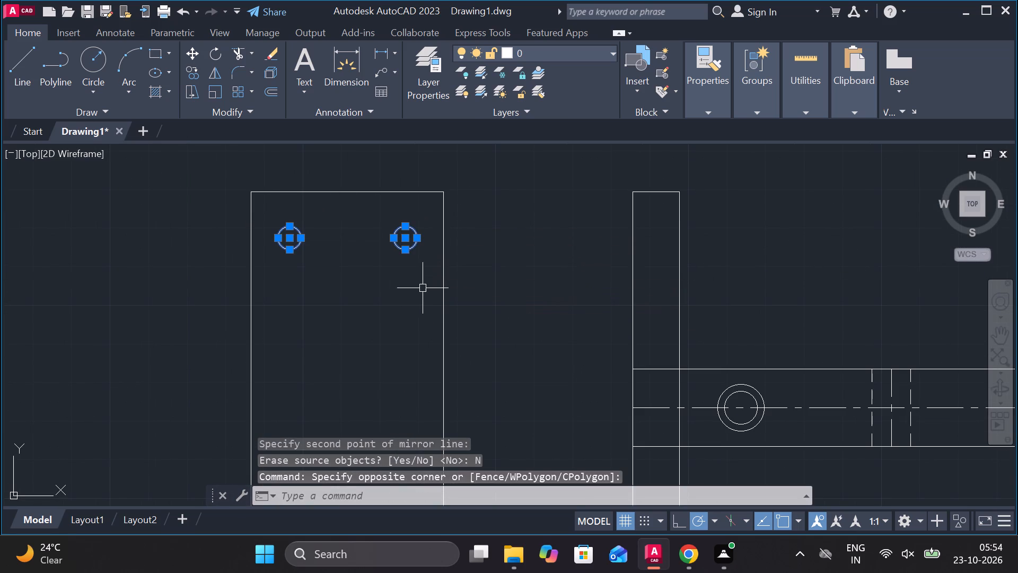
text(mi)
key(Return)
scroll(434, 284, down, 2)
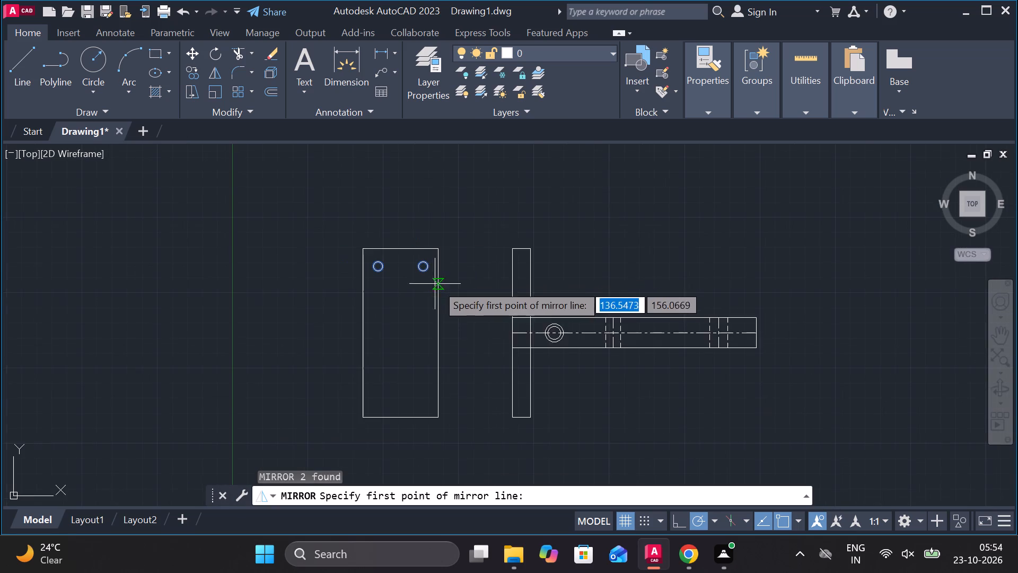
click(361, 337)
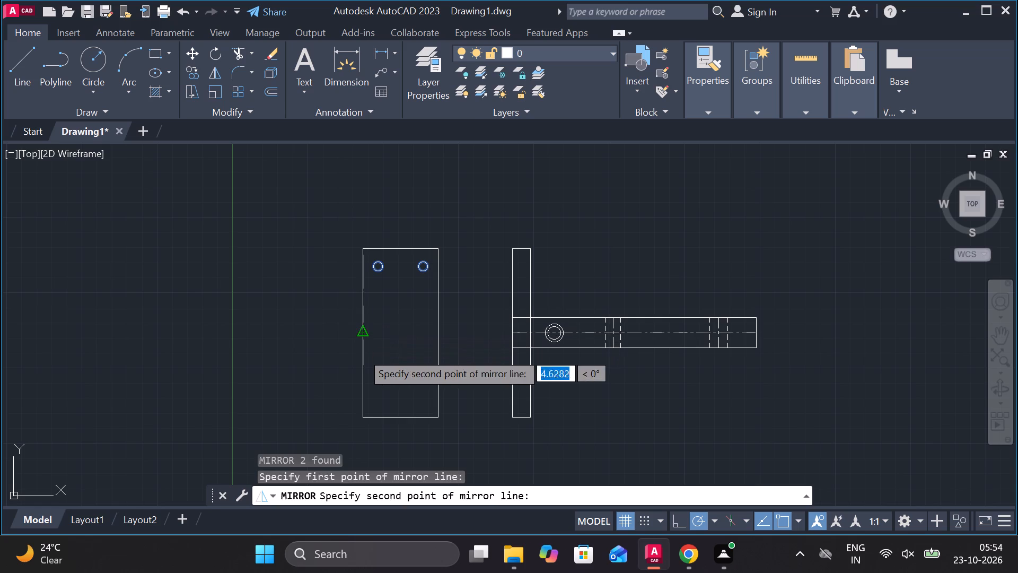
click(442, 336)
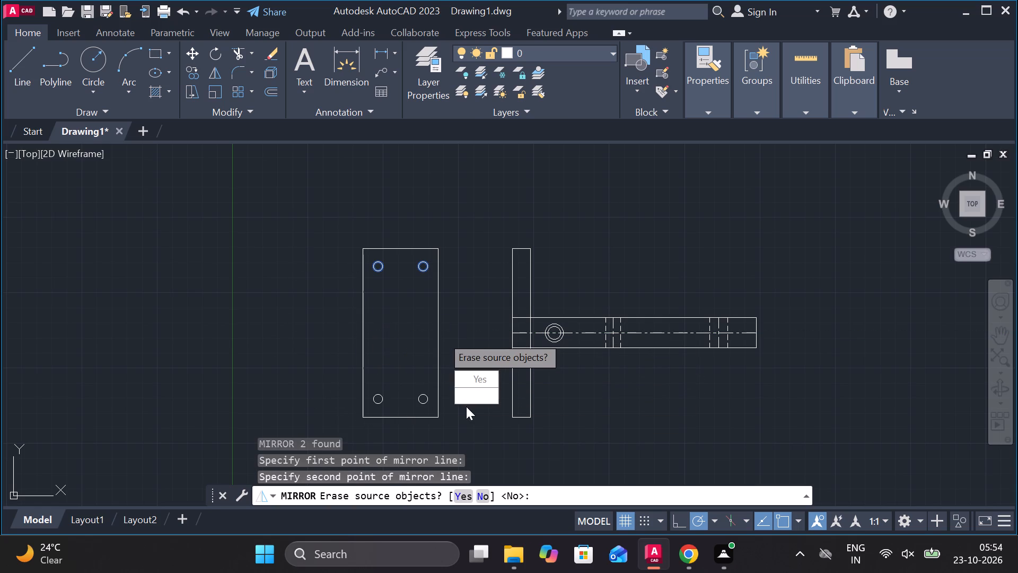
drag(466, 402, 442, 336)
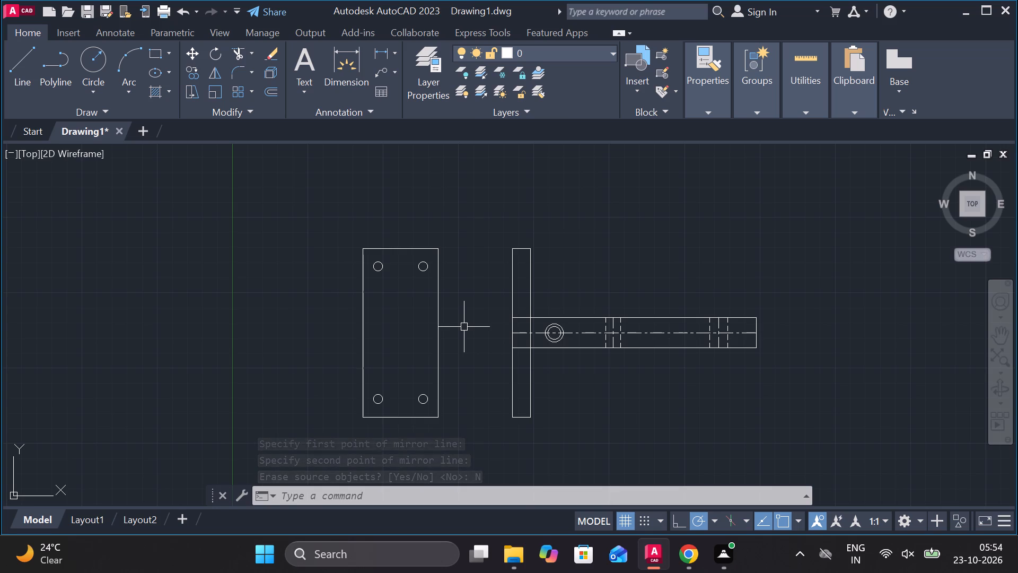
Extend the arm's upper and lower edges from the side view across to the far edge of the front-view plate.
scroll(466, 327, up, 1)
text(ex)
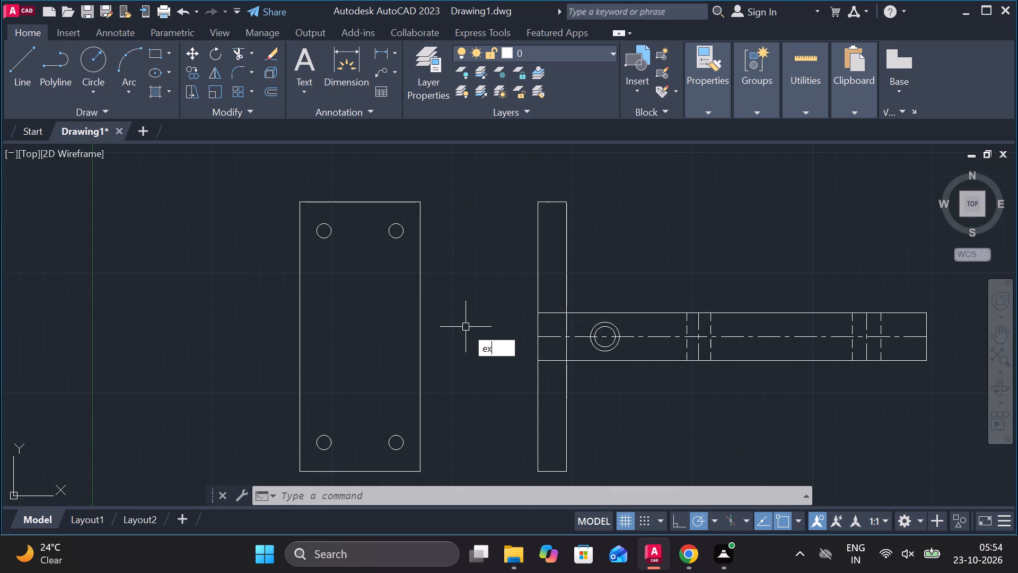
key(space)
click(548, 314)
click(519, 314)
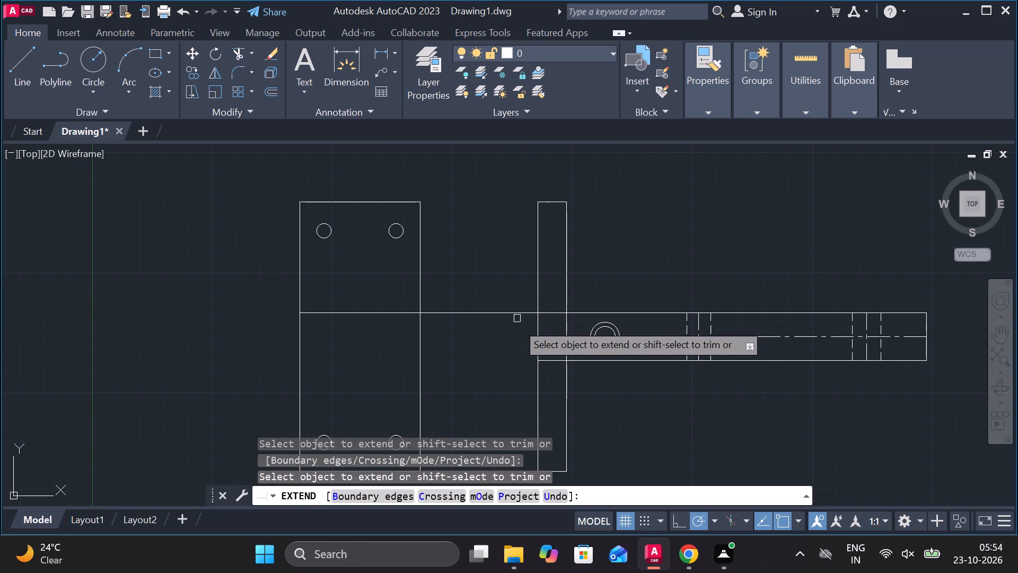
click(549, 360)
click(514, 363)
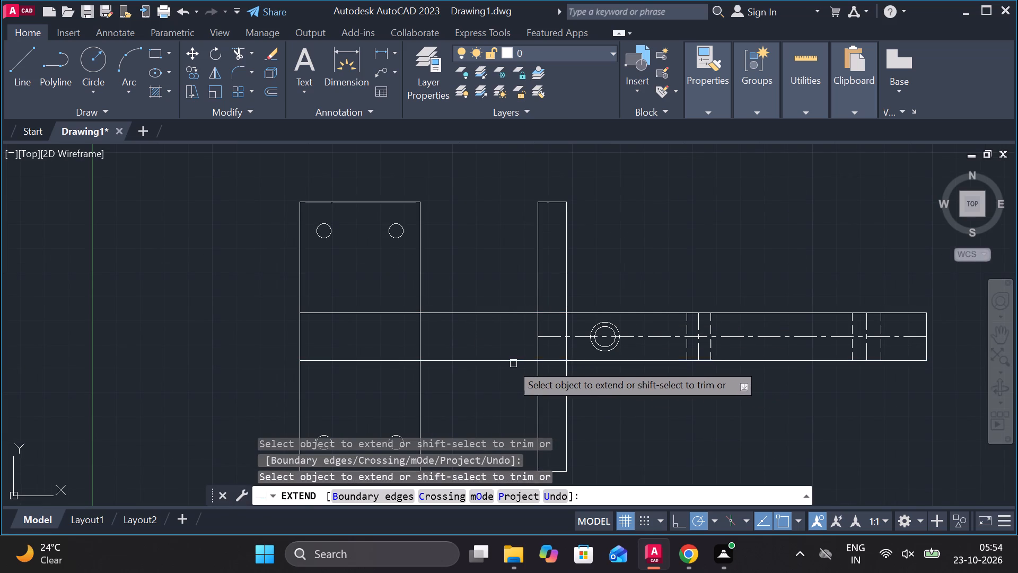
key(Escape)
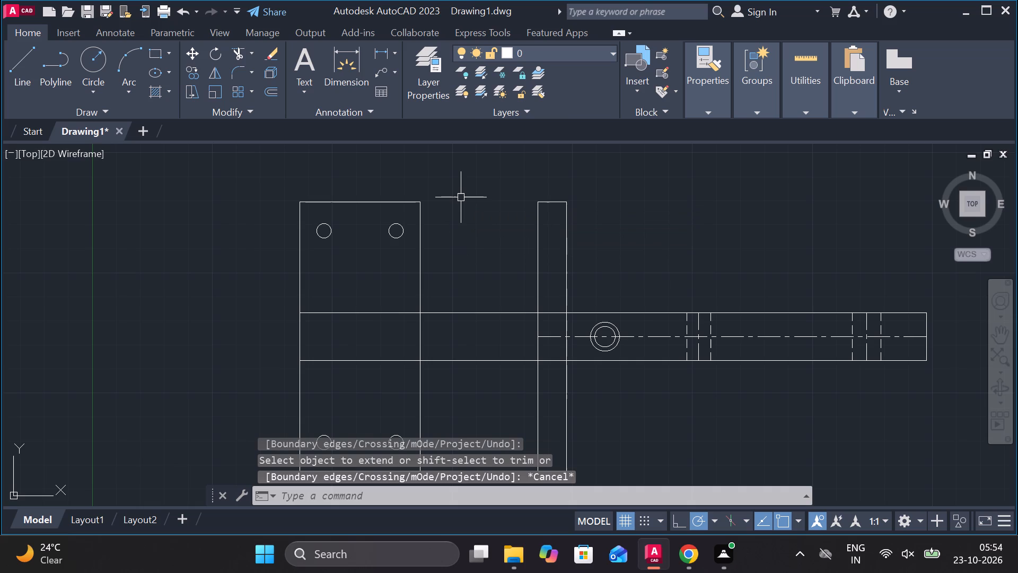
Trim away the parts of the two extended arm edges lying between the front and side views.
text(tr)
key(space)
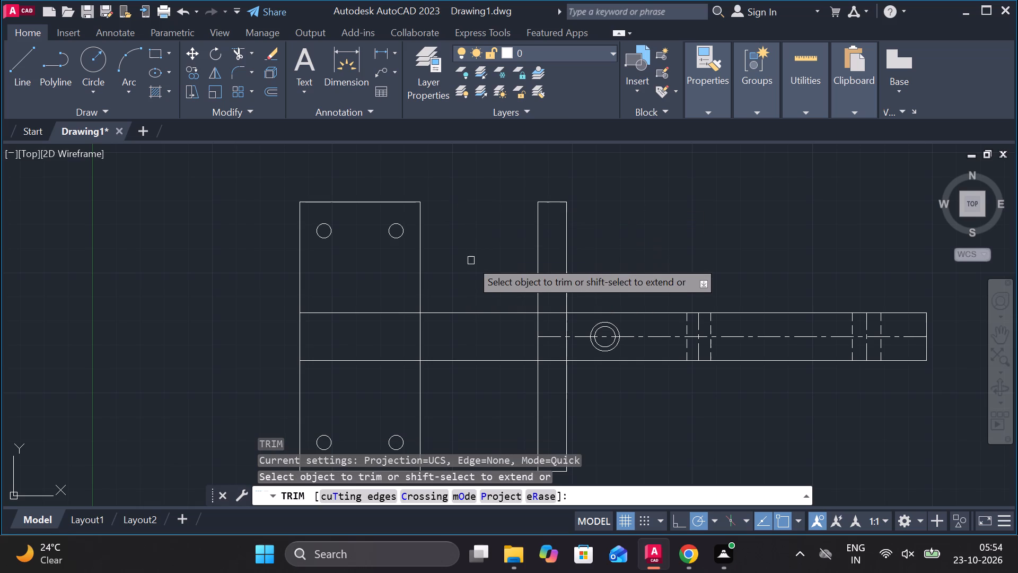
drag(488, 262, 499, 389)
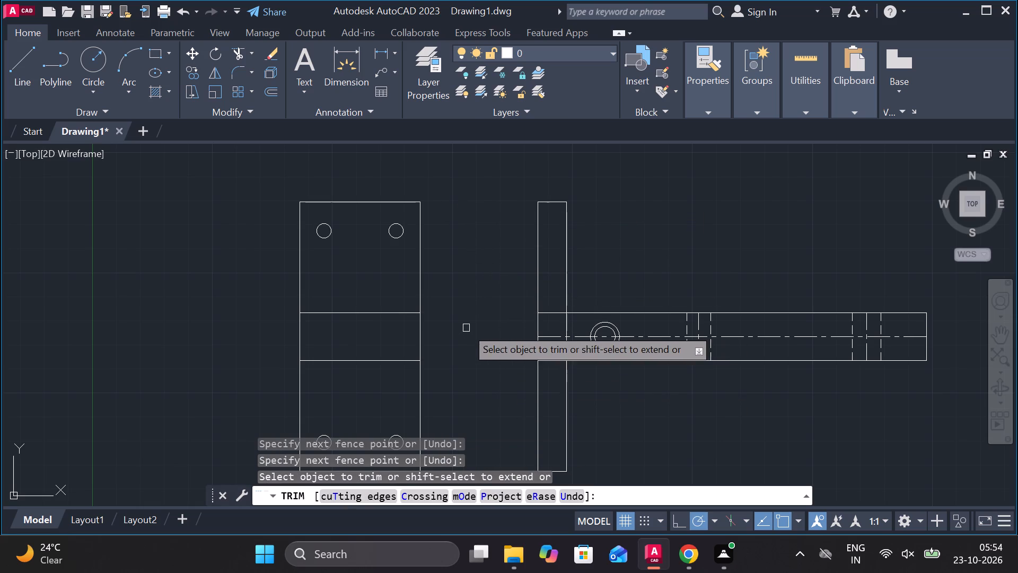
middle_drag(466, 329, 506, 276)
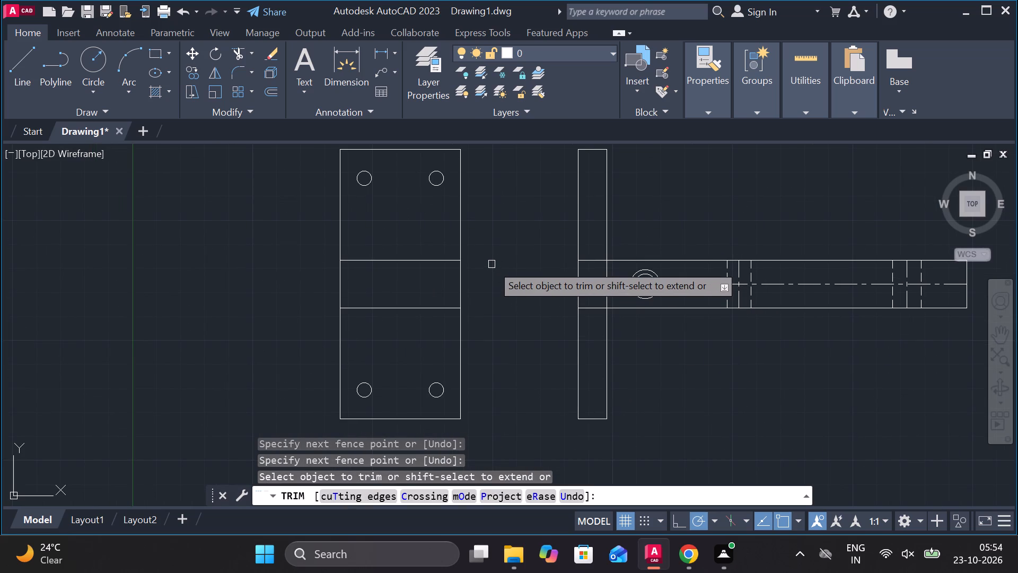
key(Escape)
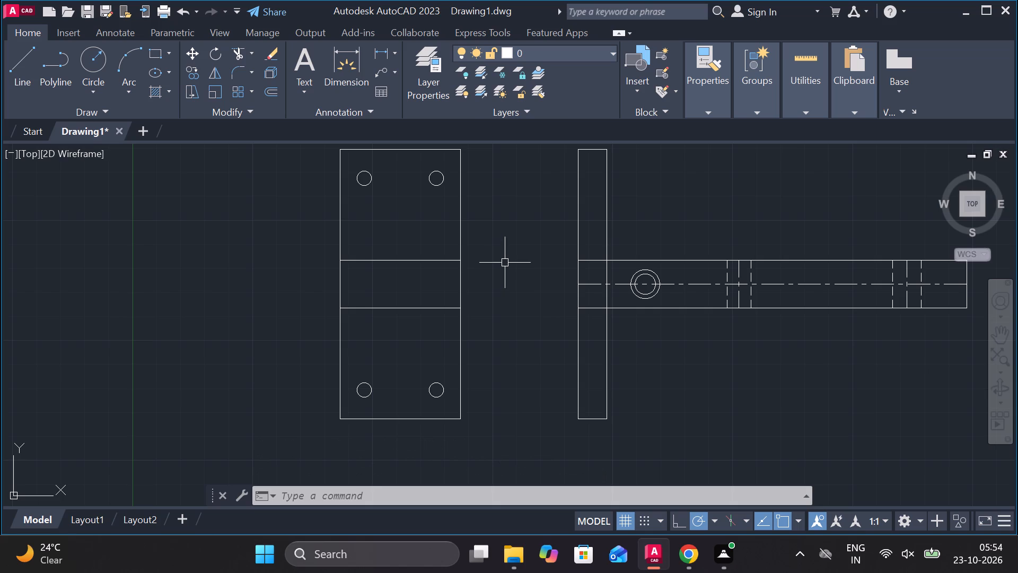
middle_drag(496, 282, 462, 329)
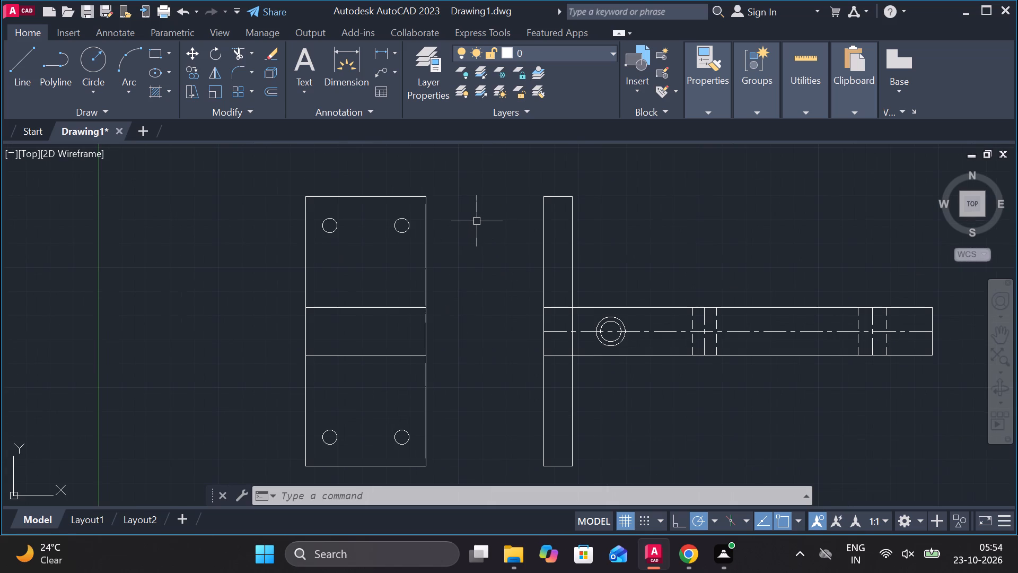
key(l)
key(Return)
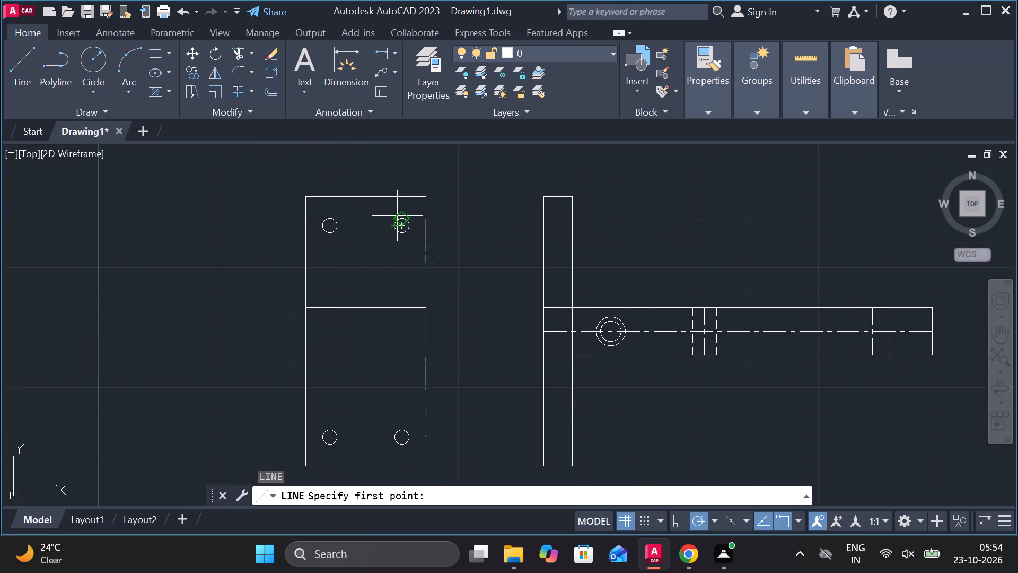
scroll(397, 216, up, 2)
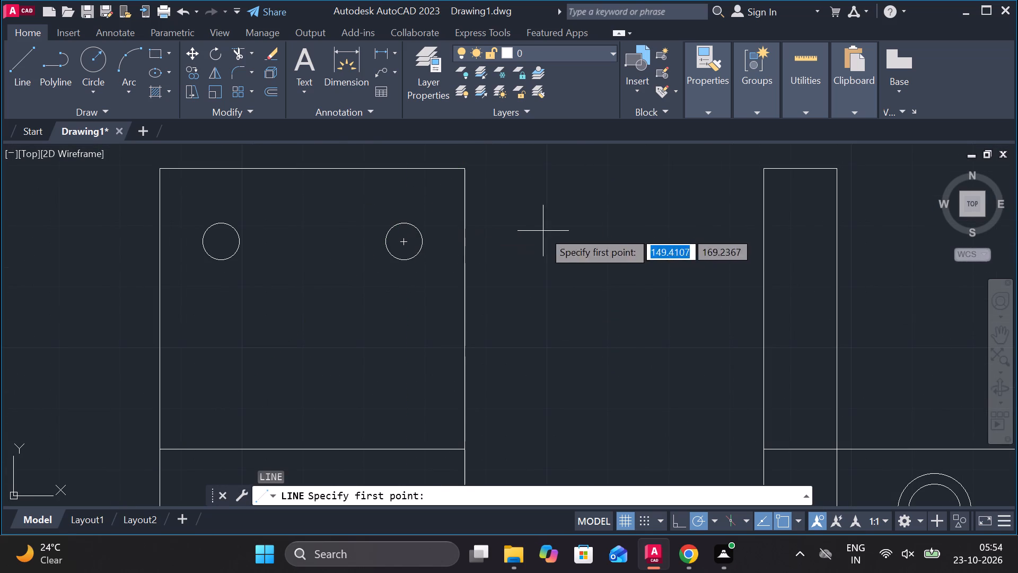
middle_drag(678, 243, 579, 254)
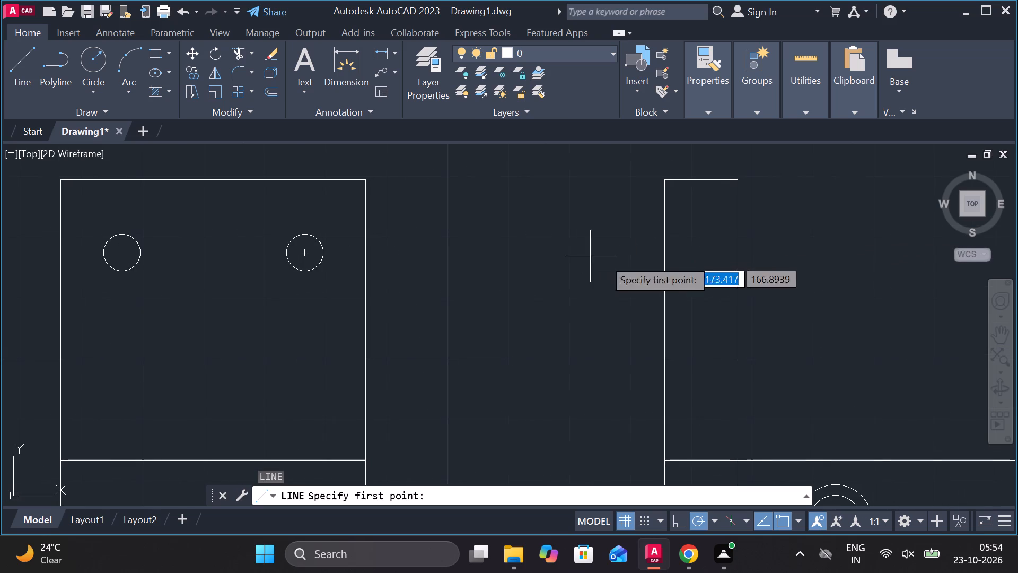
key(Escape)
Offset the top edge of the side-view plate 12 downward to mark the upper hole's axis.
click(712, 180)
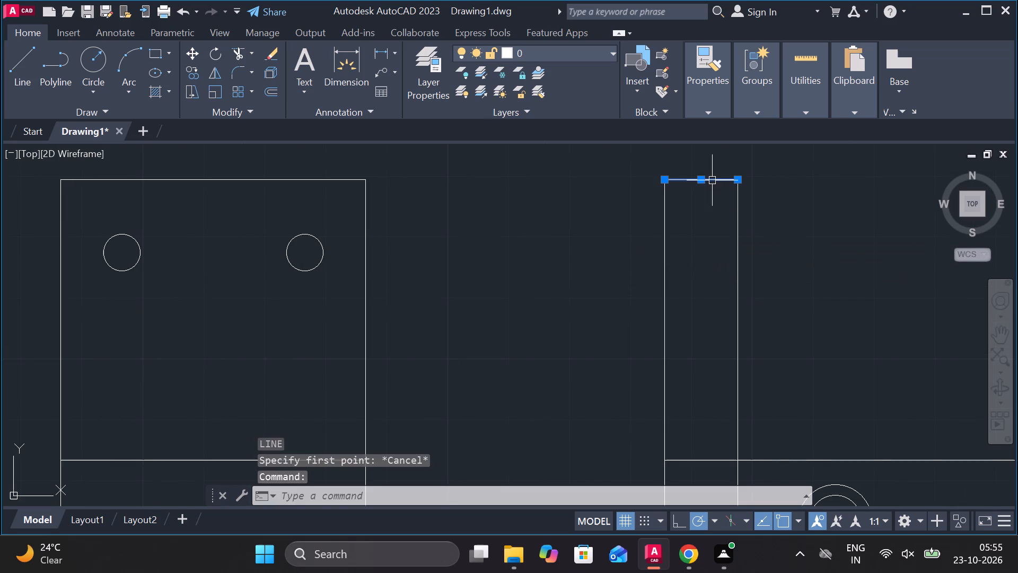
key(o)
key(Return)
key(Return)
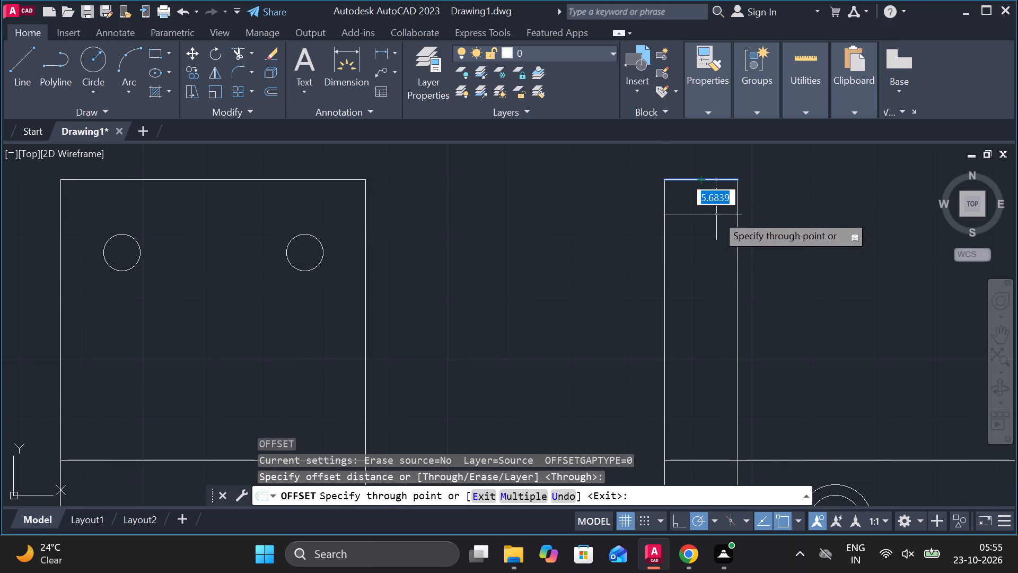
text(12)
key(space)
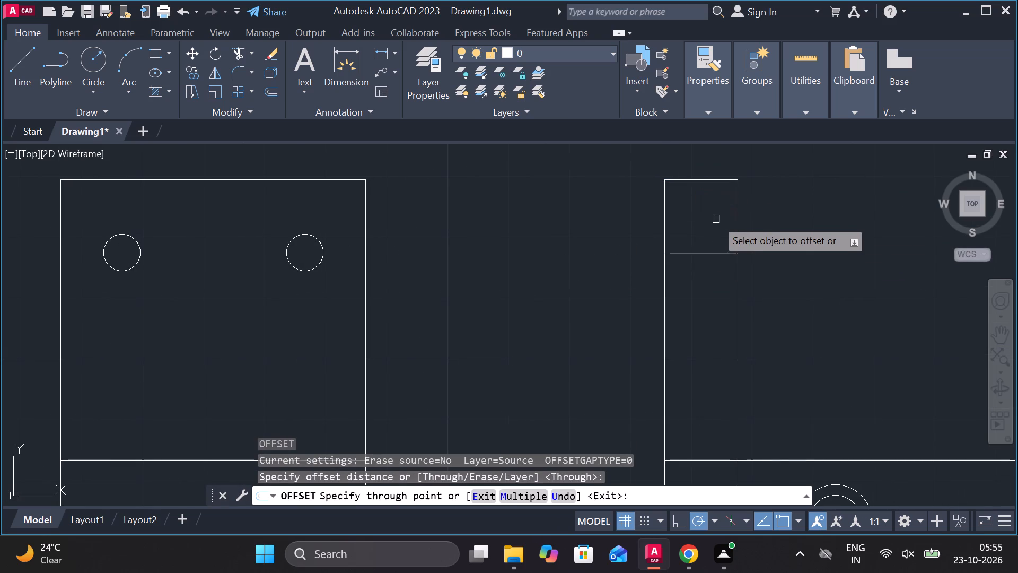
click(709, 249)
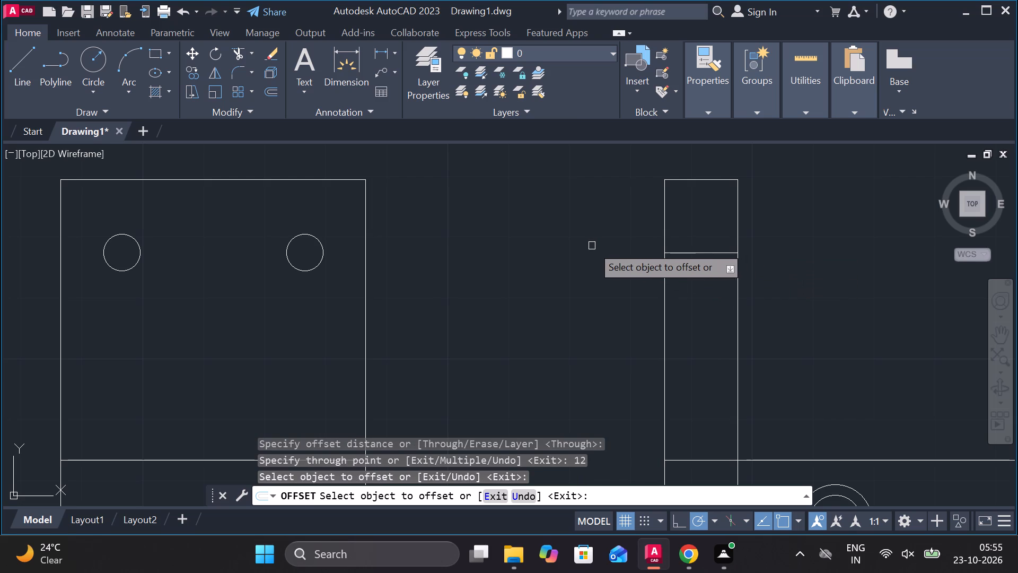
key(Escape)
Draw horizontal projection lines from the top and bottom of the front view's upper-right hole to beyond the side-view plate.
key(l)
key(Return)
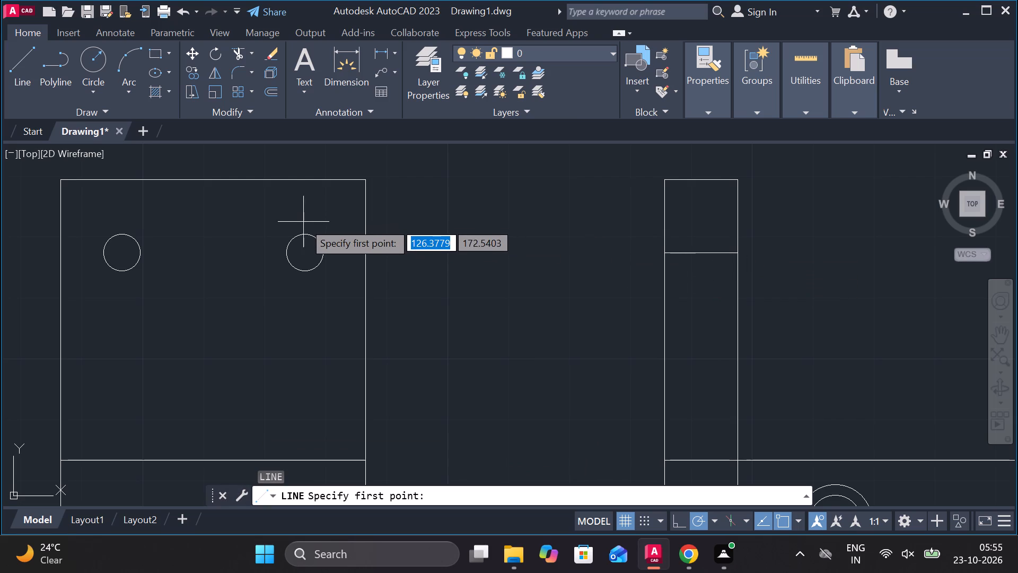
click(304, 231)
click(782, 230)
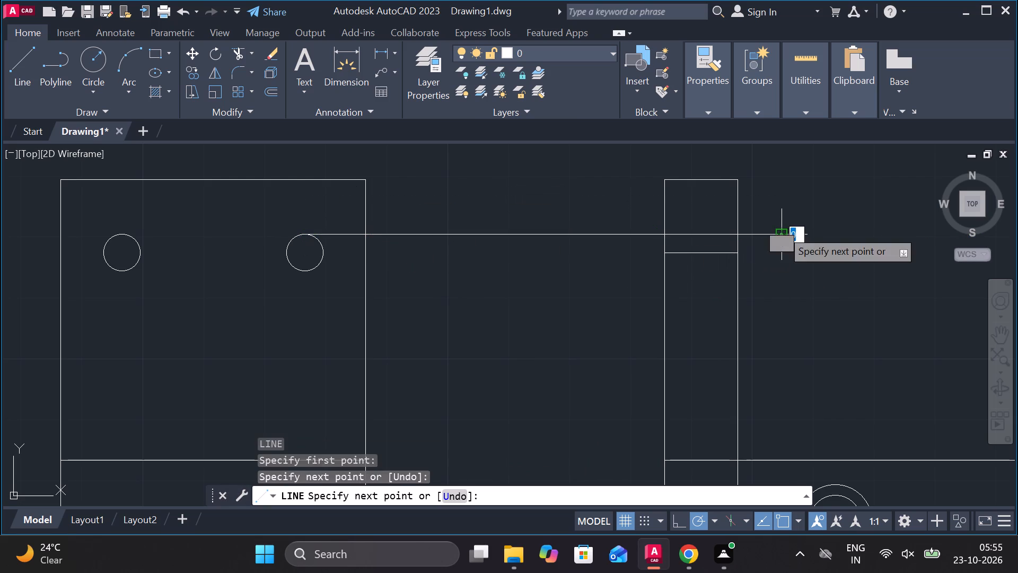
key(Escape)
key(space)
double_click(300, 281)
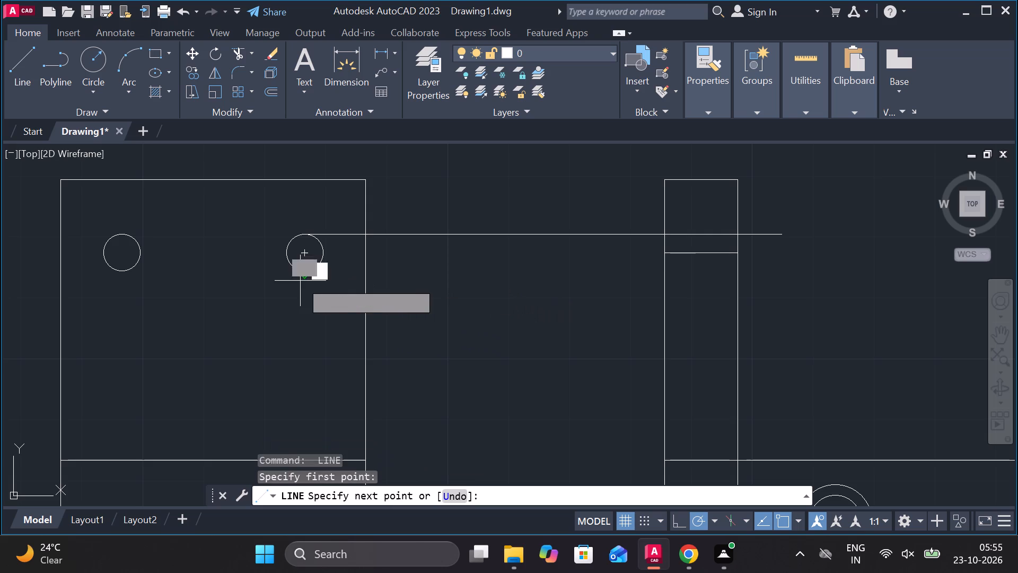
click(778, 267)
key(Escape)
Trim the two hole projection lines so only the portions within the side-view plate remain.
text(tr)
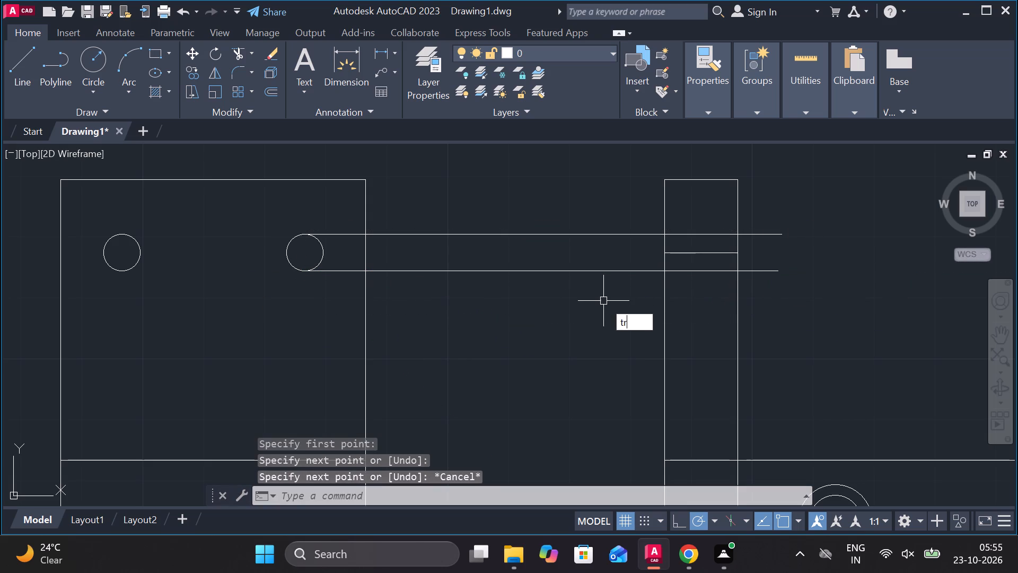
key(space)
drag(341, 203, 344, 303)
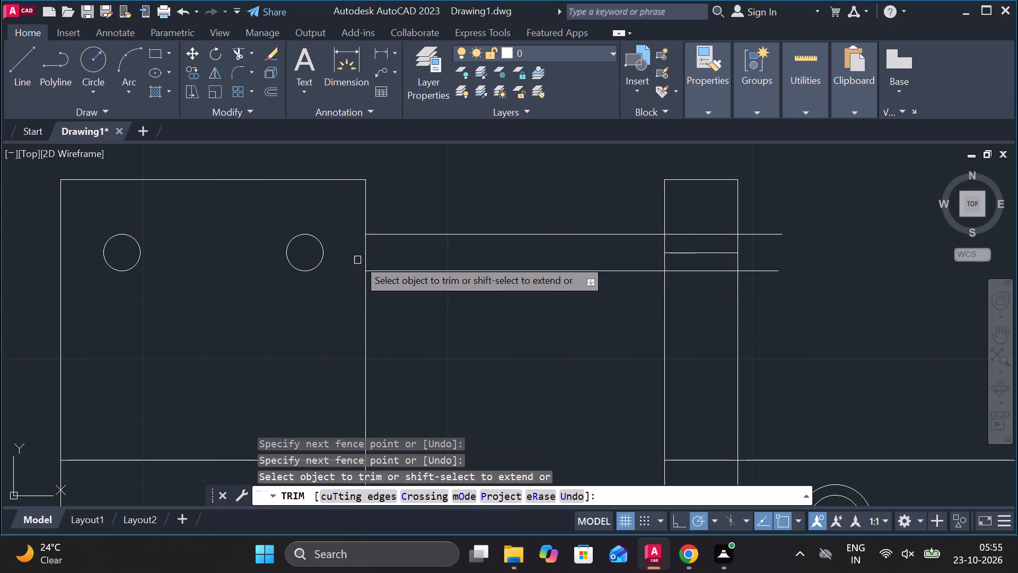
drag(435, 202, 452, 388)
drag(776, 205, 784, 348)
middle_drag(808, 297, 787, 297)
key(Escape)
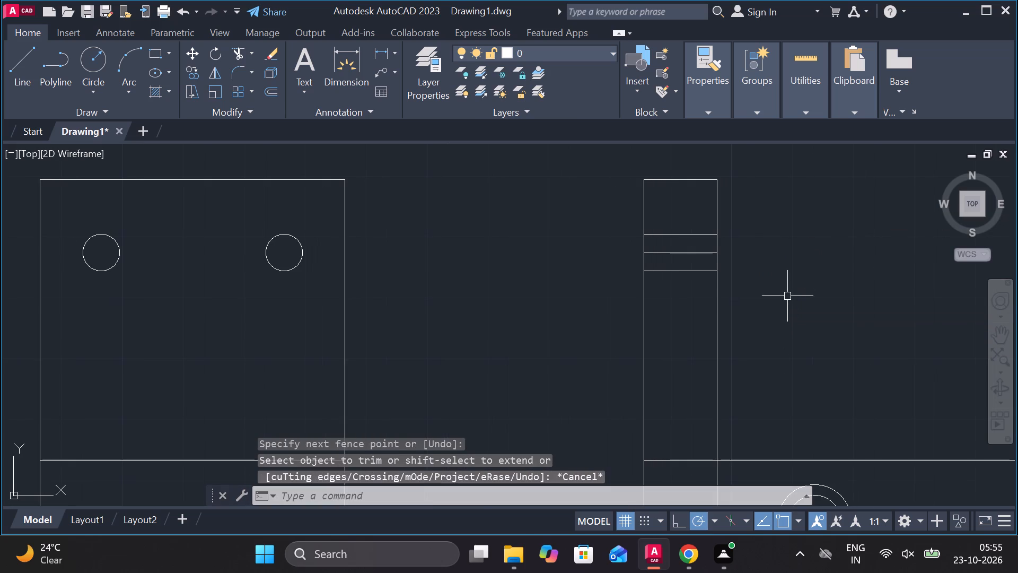
Set the linetype of the upper hole's two edge lines in the side-view plate to DASHED.
click(687, 233)
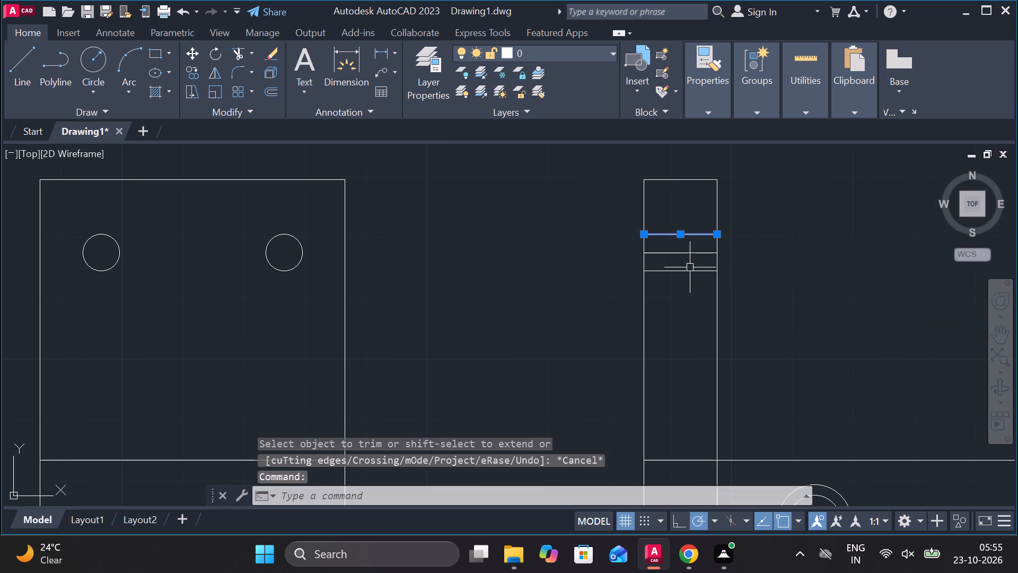
click(690, 274)
click(708, 118)
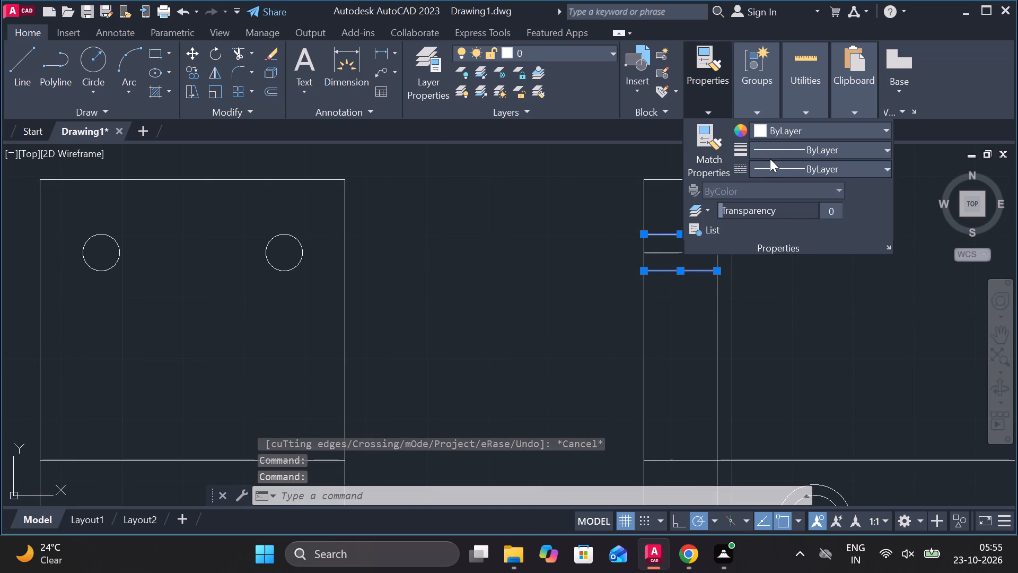
click(782, 175)
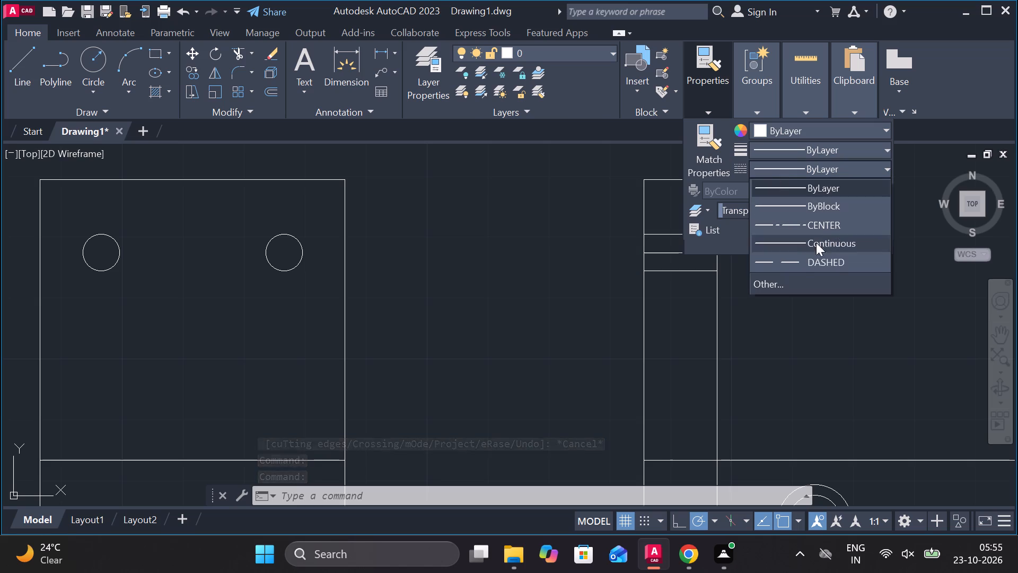
click(802, 265)
key(Escape)
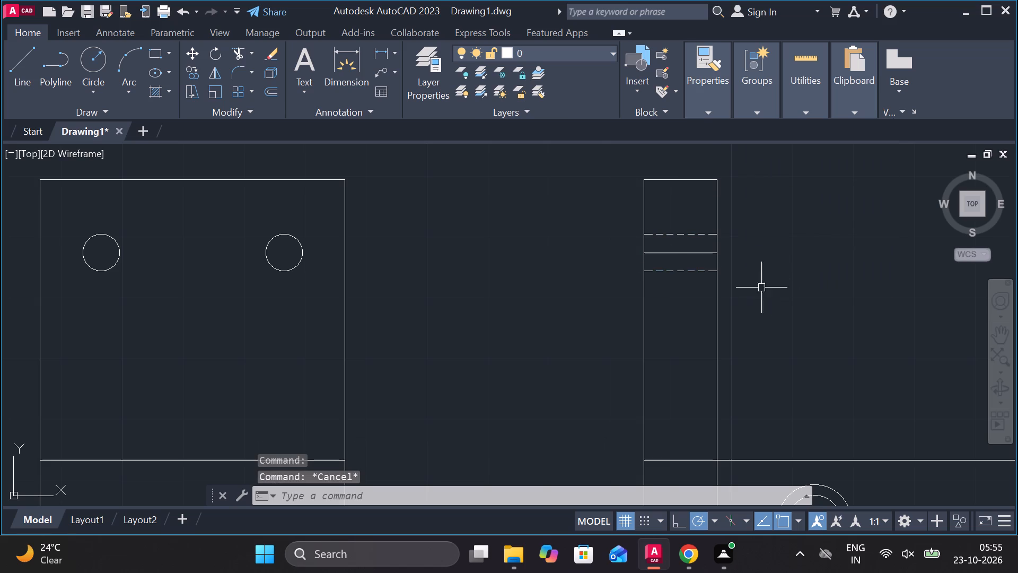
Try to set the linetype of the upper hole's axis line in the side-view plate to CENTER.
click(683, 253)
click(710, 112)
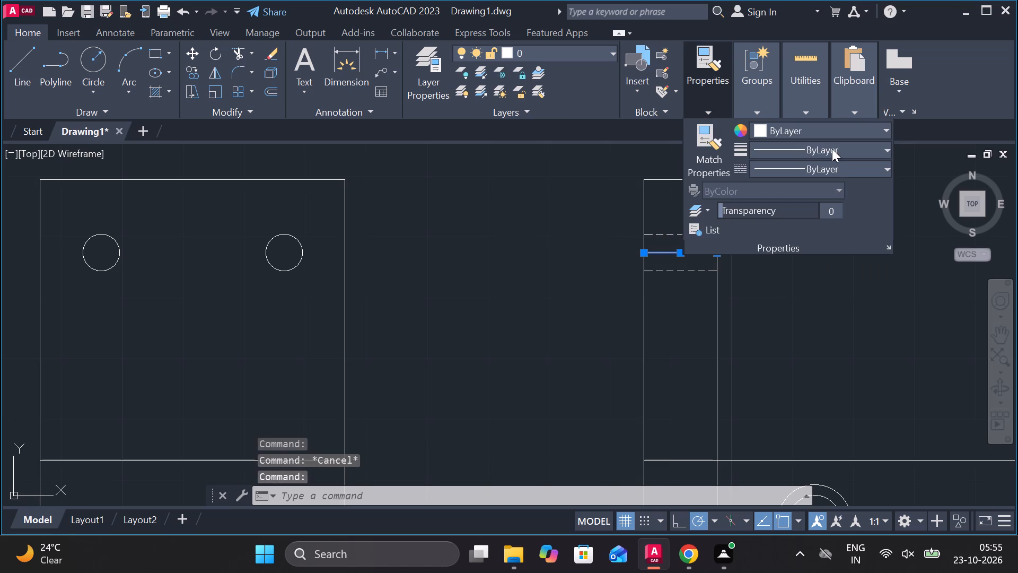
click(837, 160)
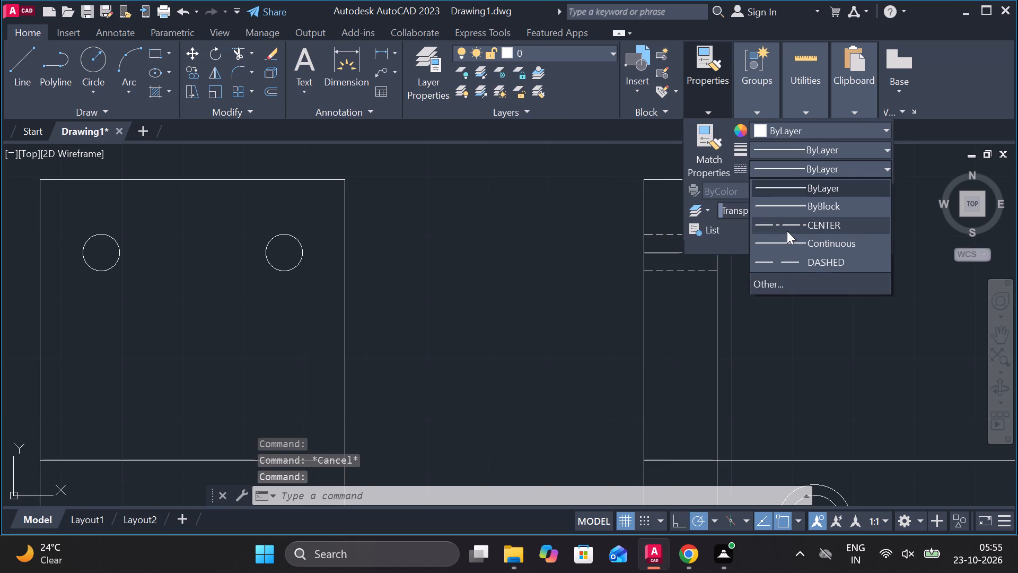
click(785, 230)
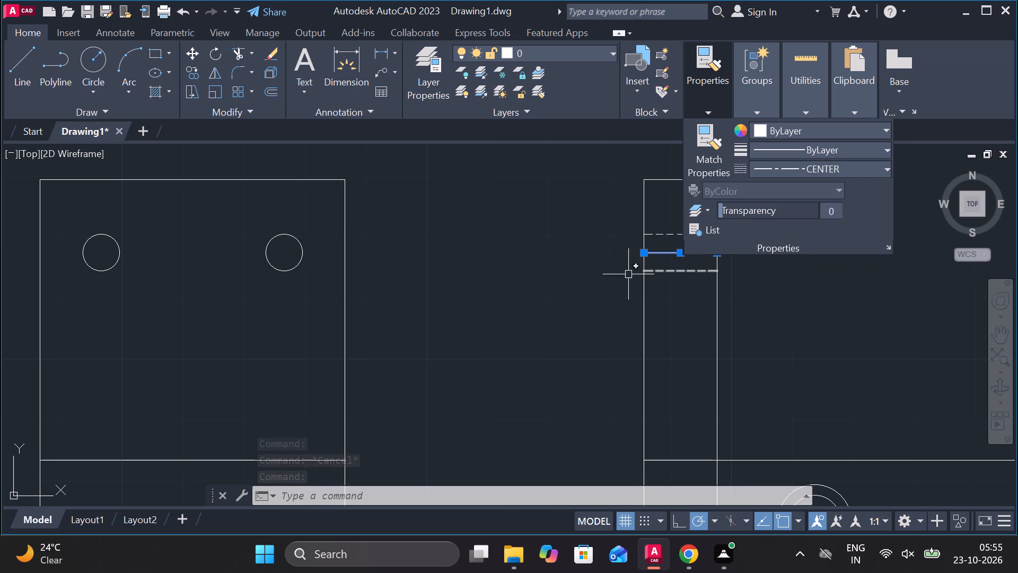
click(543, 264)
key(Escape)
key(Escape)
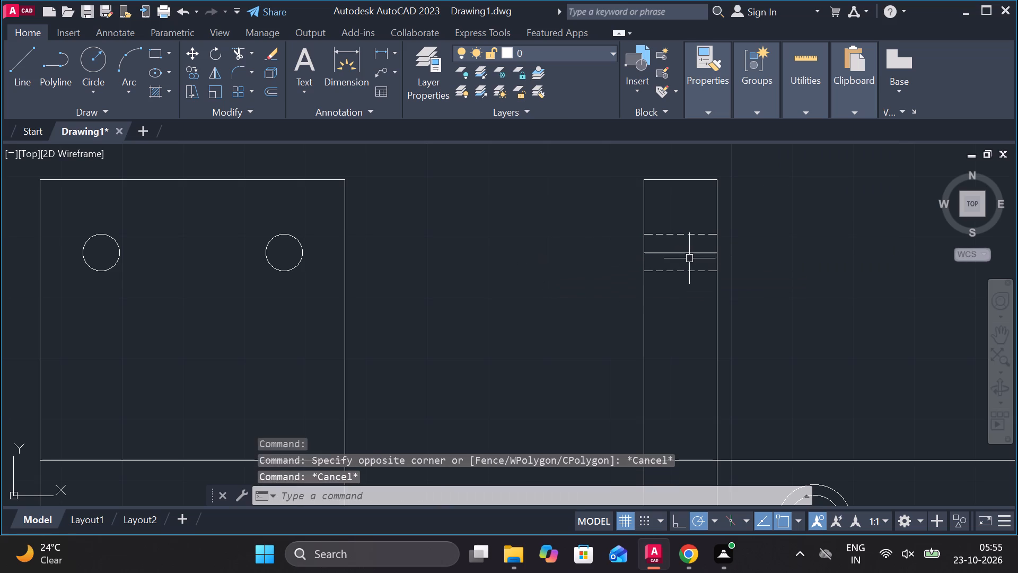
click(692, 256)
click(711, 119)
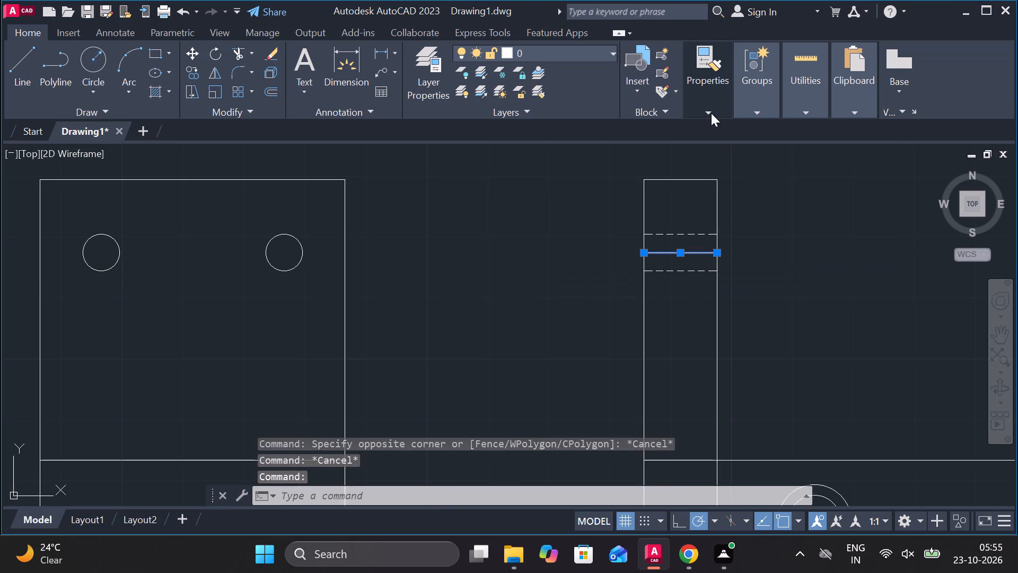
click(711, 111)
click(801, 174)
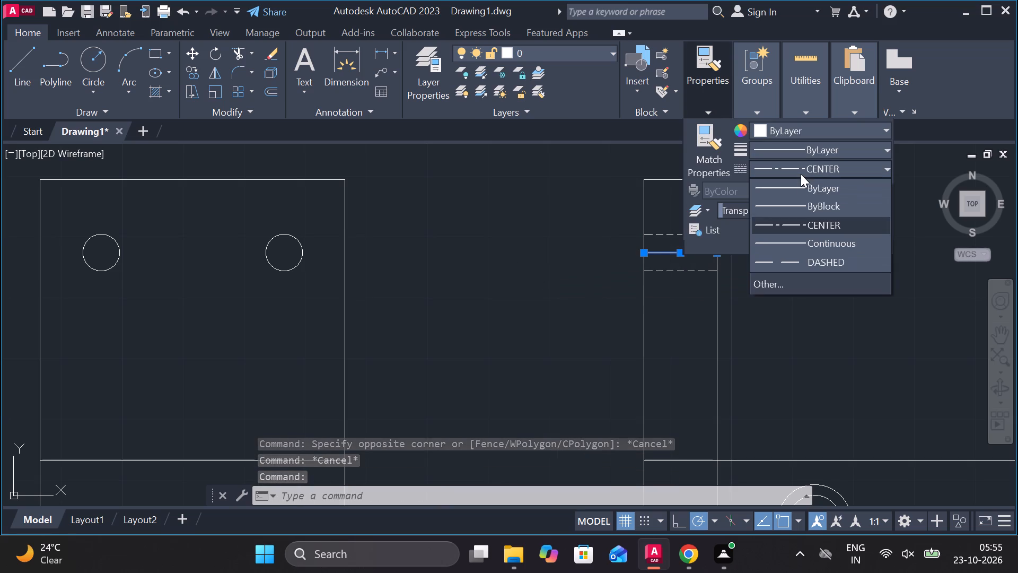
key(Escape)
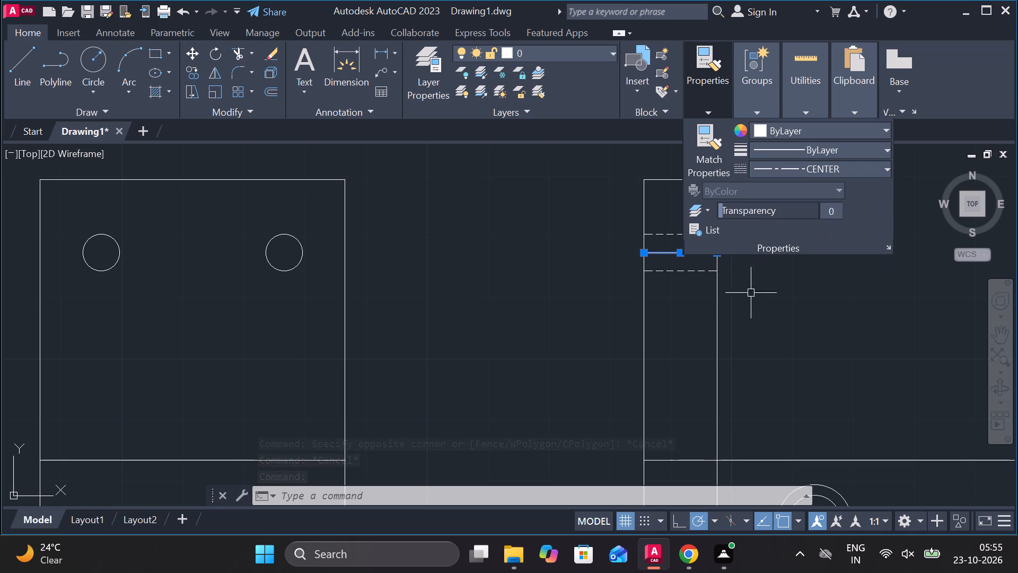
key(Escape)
Erase the upper hole's axis line in the side-view plate.
click(679, 253)
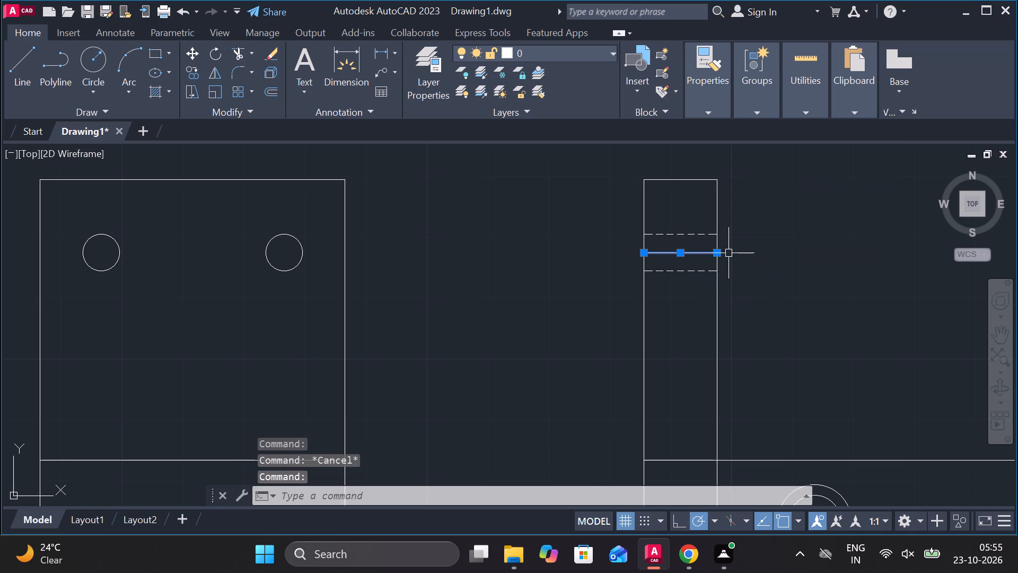
text(e)
key(space)
Draw a horizontal line level with the front view's upper-right hole centre, from between the views to beyond the side-view plate.
key(l)
key(Return)
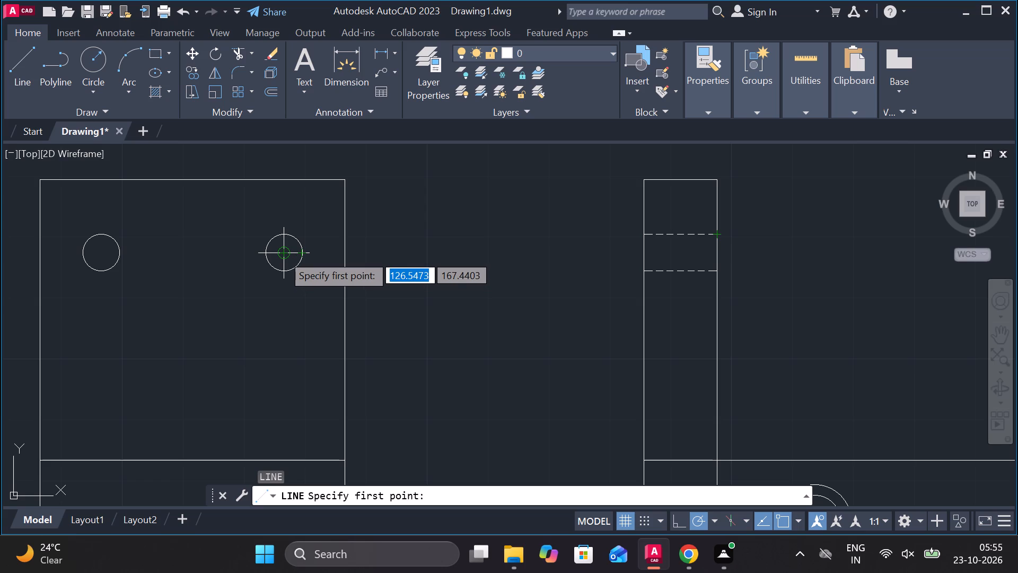
click(490, 254)
click(766, 254)
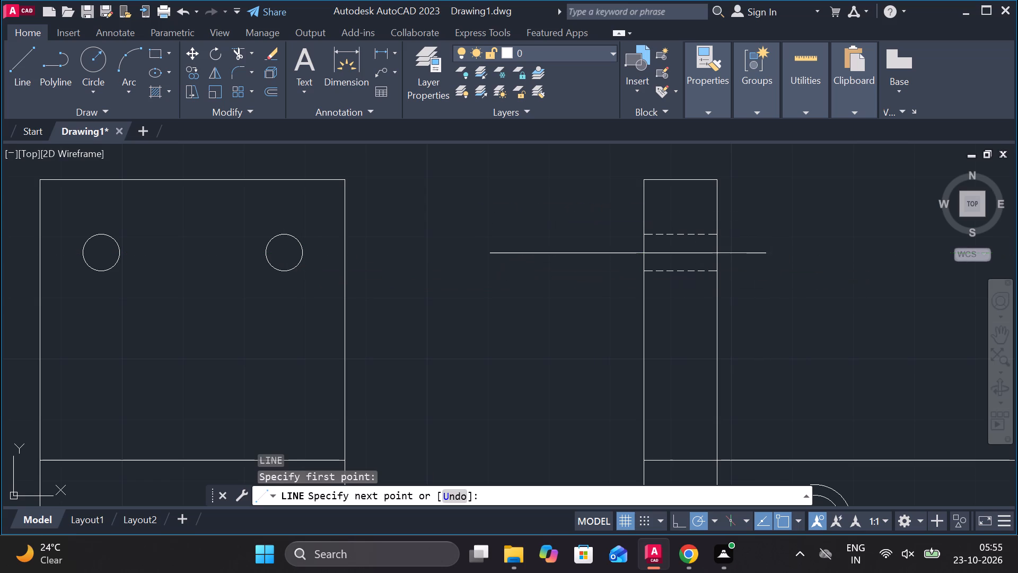
key(Escape)
Trim the new axis line's two ends so only the portion within the side-view plate remains.
text(tr)
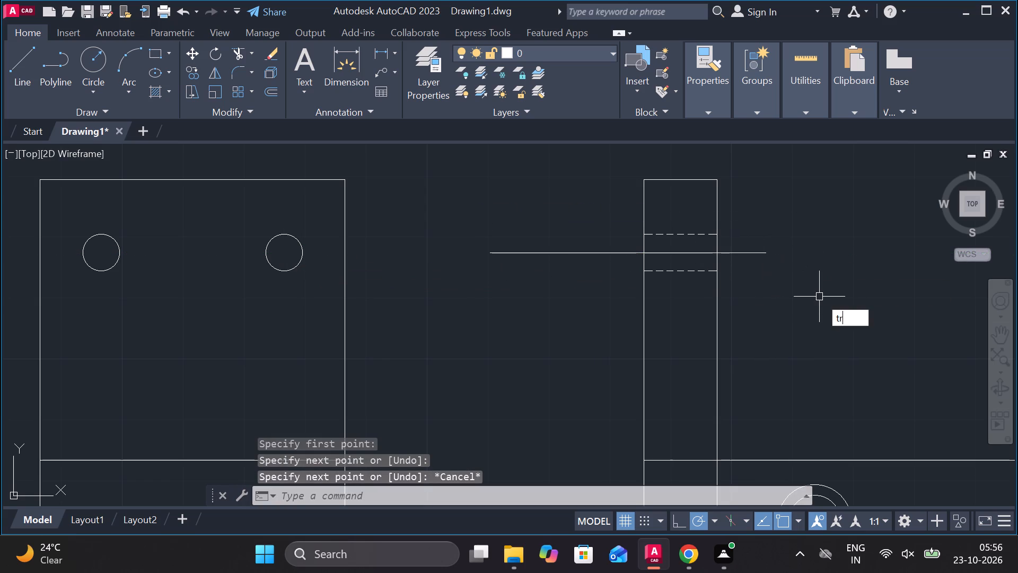
key(space)
click(586, 241)
click(592, 281)
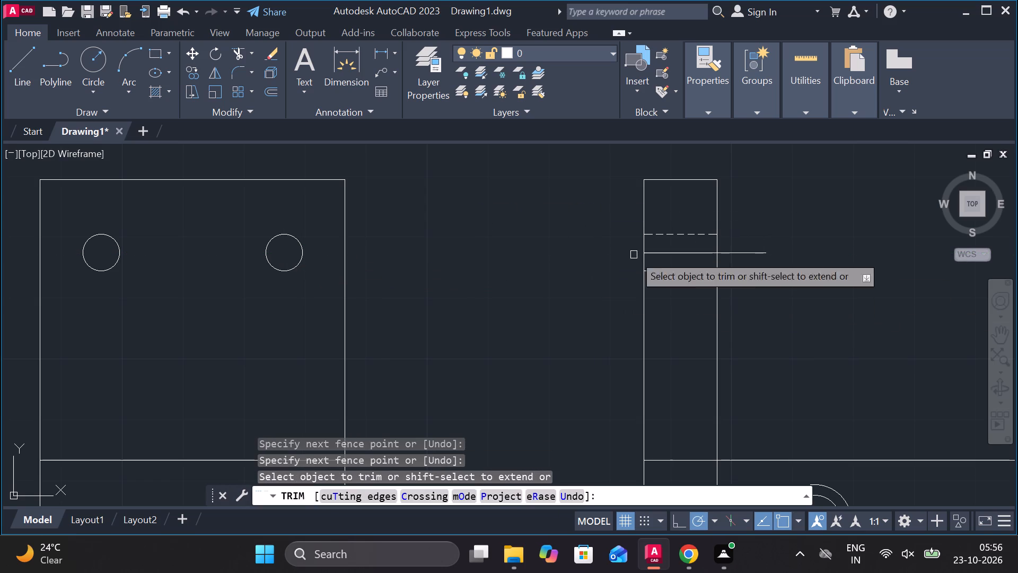
drag(752, 226, 752, 252)
click(747, 254)
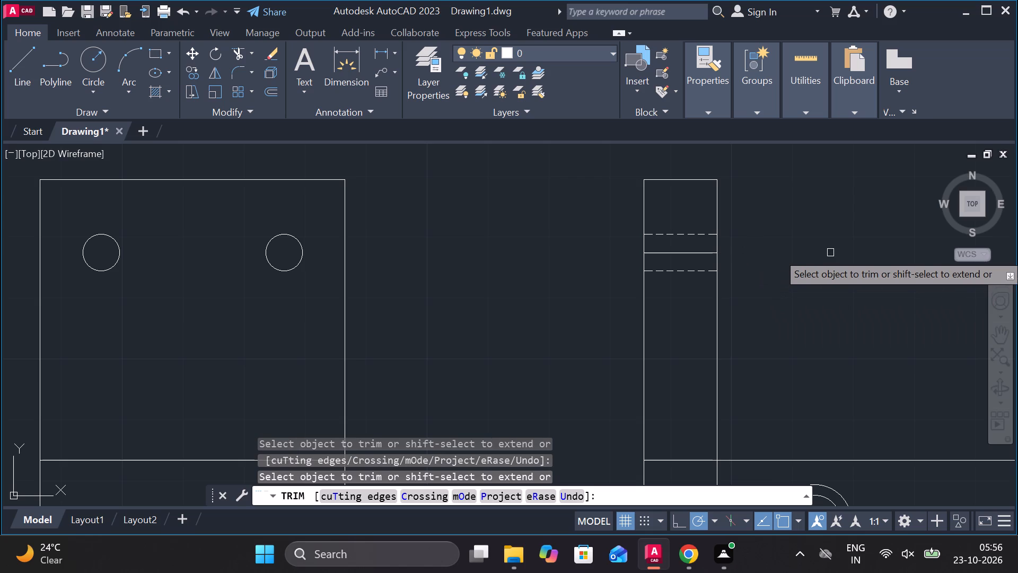
key(Escape)
Set the linetype of the redrawn axis line in the side-view plate to CENTER.
click(694, 249)
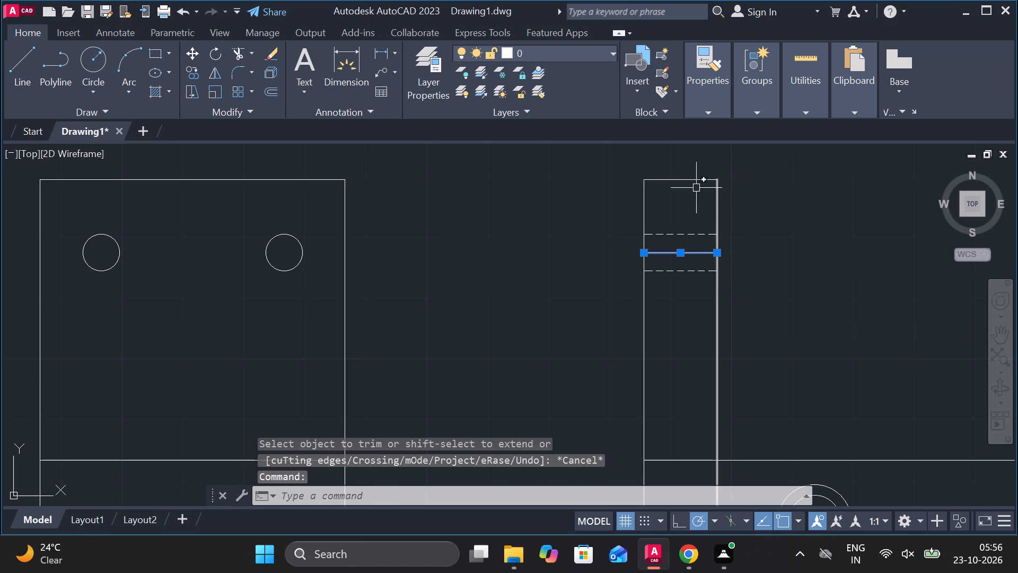
click(706, 114)
click(847, 169)
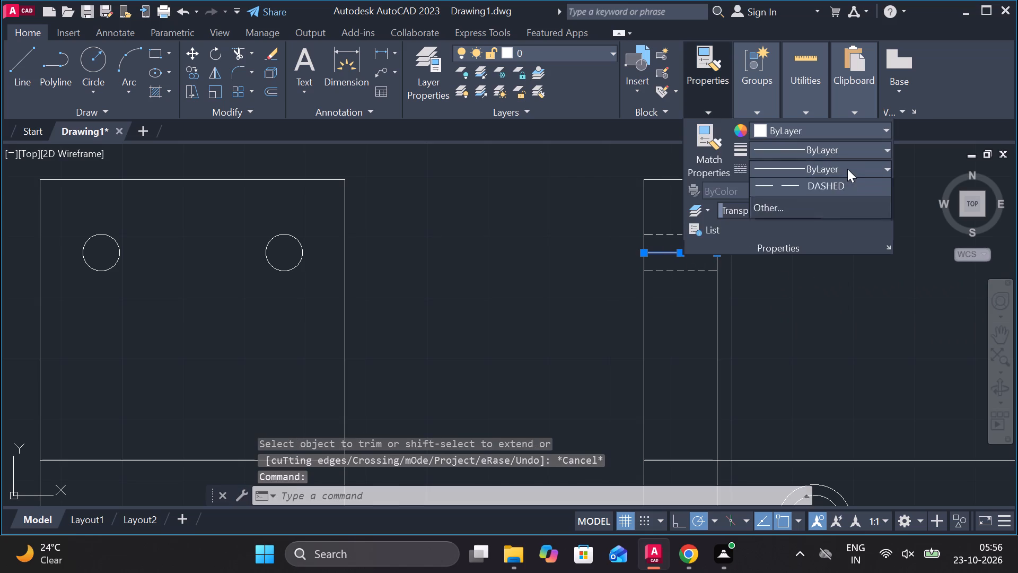
click(778, 228)
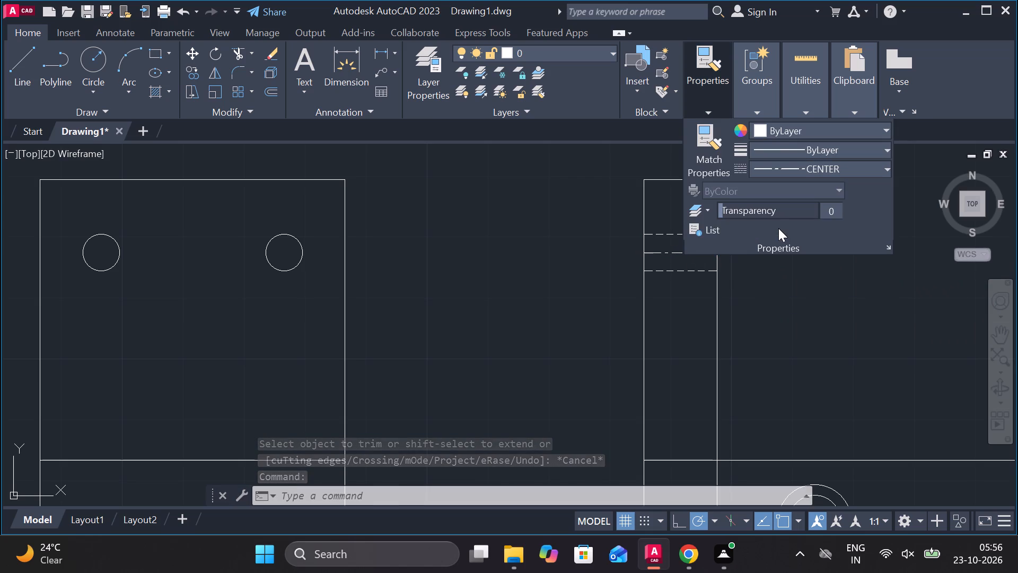
key(Escape)
key(Escape)
Mirror the upper hole's two dashed edges and centre line about the arm's horizontal centreline in the side view, keeping the originals.
click(708, 297)
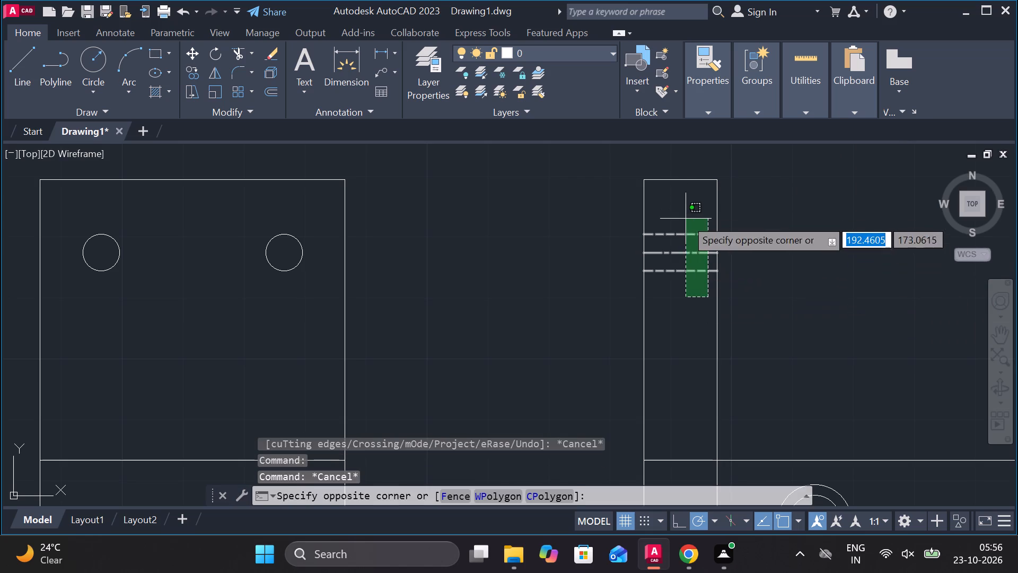
click(686, 219)
text(mi)
key(Return)
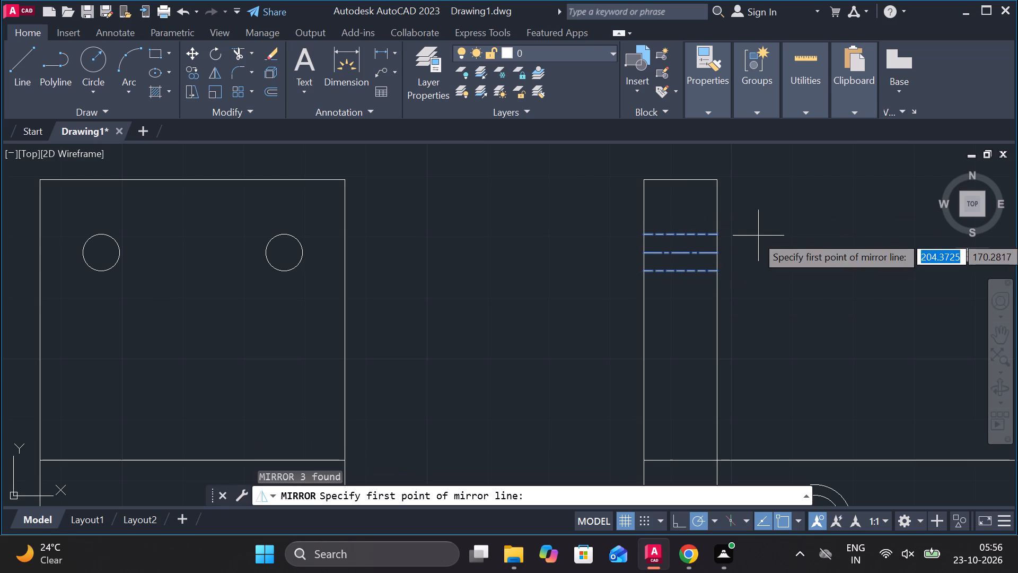
scroll(758, 236, down, 2)
click(722, 345)
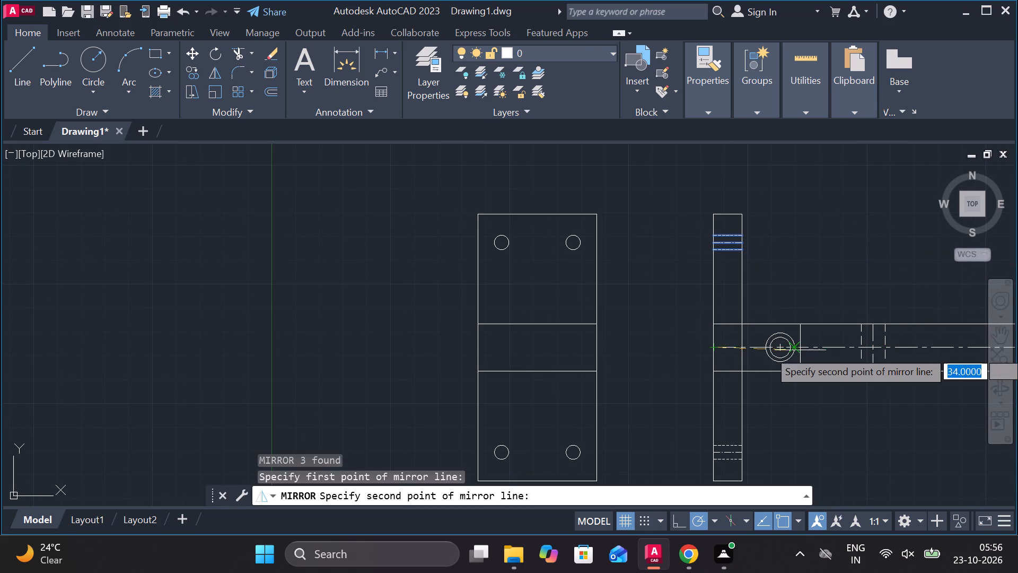
click(785, 348)
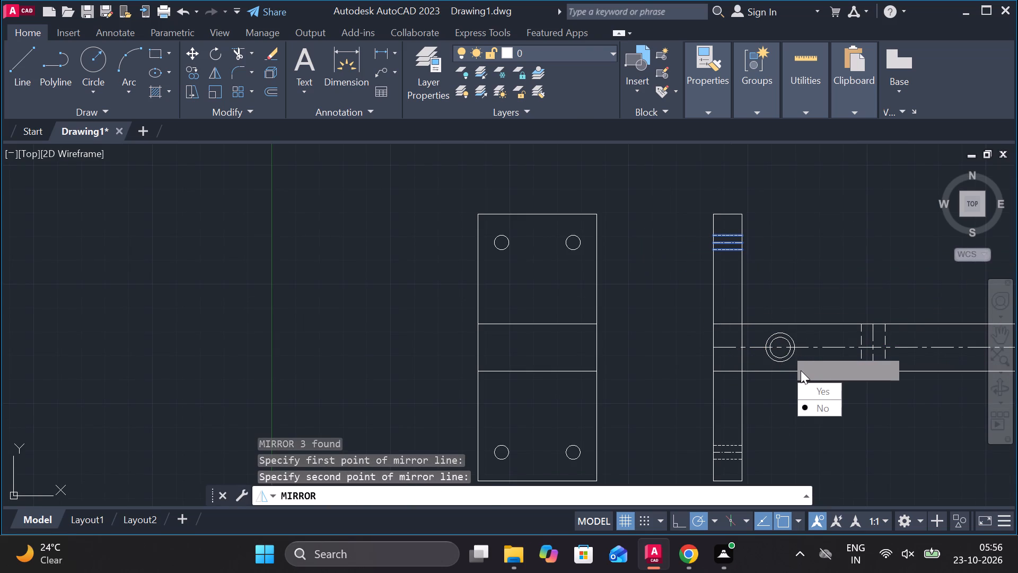
drag(826, 401, 785, 348)
Draw a vertical line in the front view joining the midpoints of the arm's upper and lower edges.
middle_drag(739, 311, 722, 311)
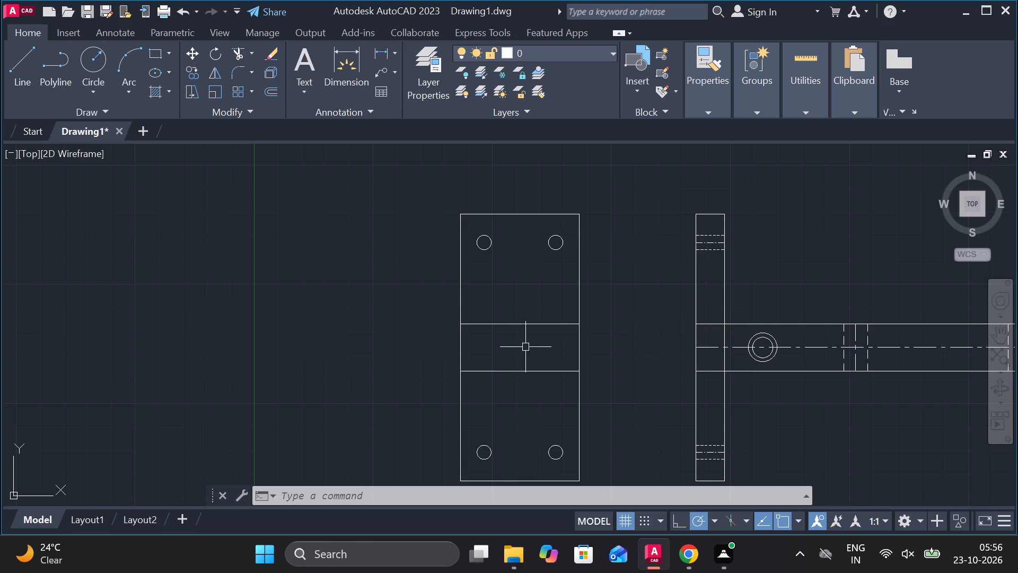
middle_click(500, 357)
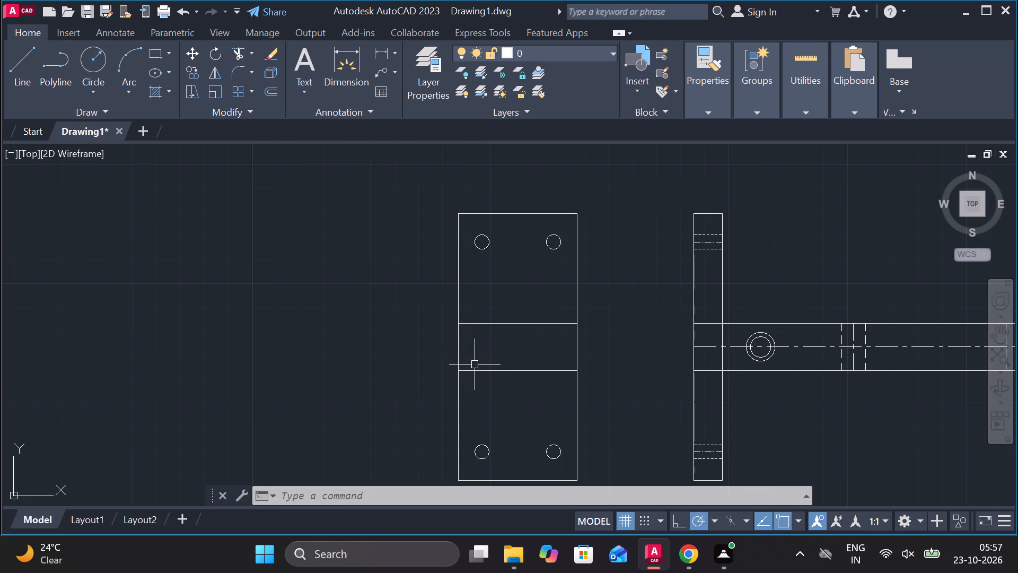
middle_drag(466, 367, 455, 366)
key(l)
key(Return)
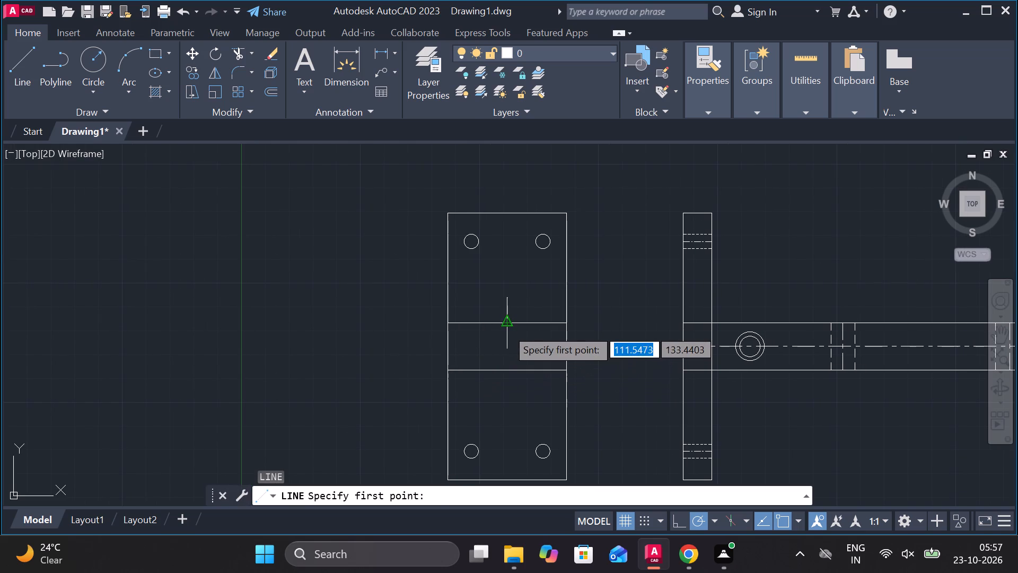
click(506, 328)
click(508, 373)
scroll(511, 353, up, 1)
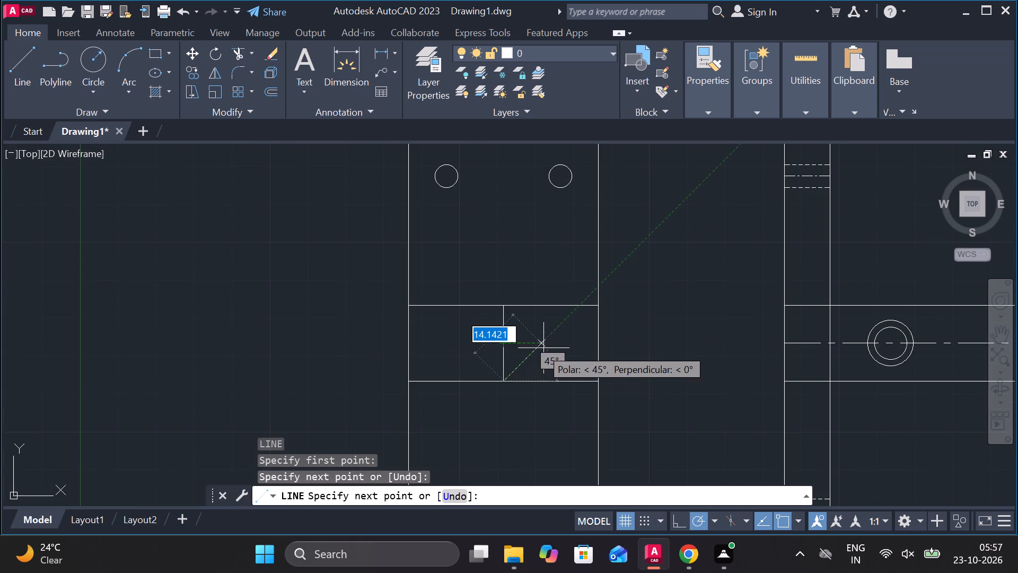
key(Escape)
Offset the front view's vertical middle line 12.5 to each side.
scroll(554, 342, up, 1)
click(473, 333)
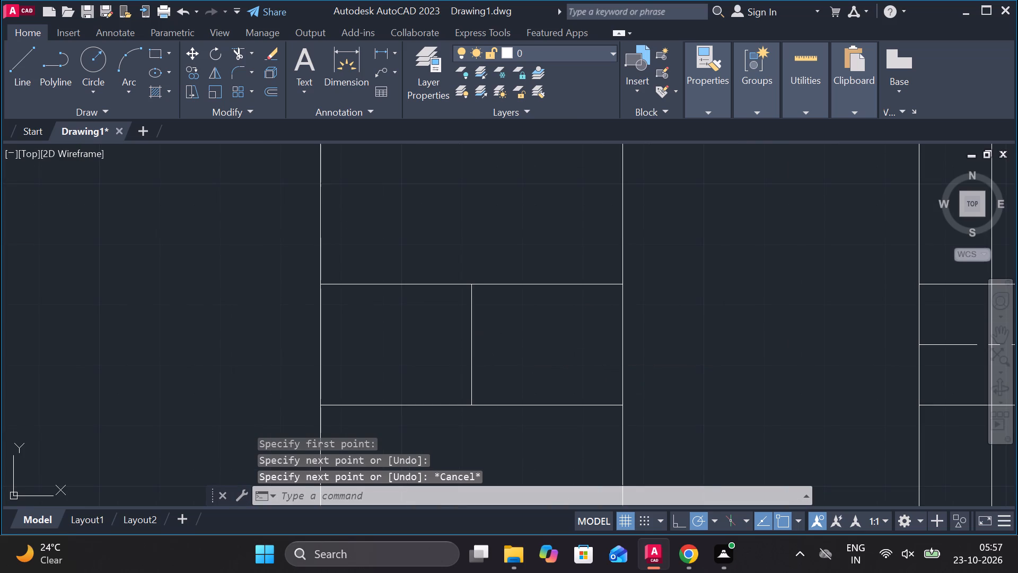
key(o)
key(Return)
key(Return)
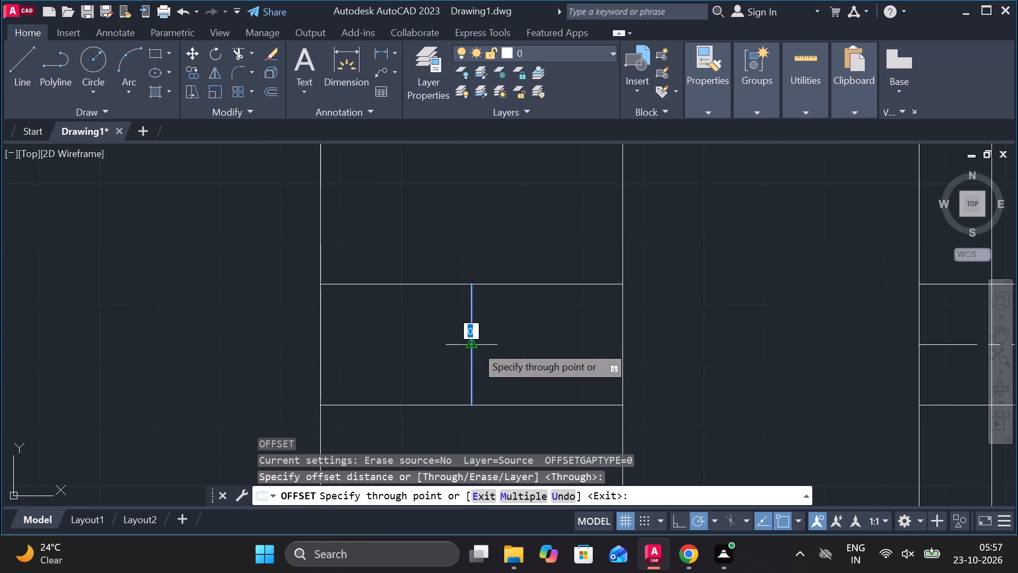
text(12.5)
key(Return)
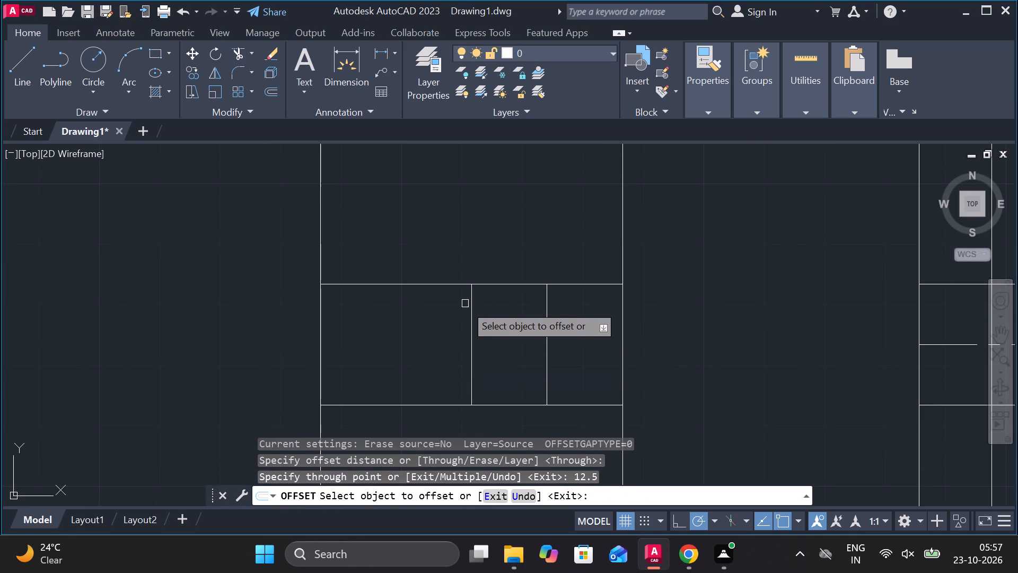
click(472, 321)
text(12.5)
key(Return)
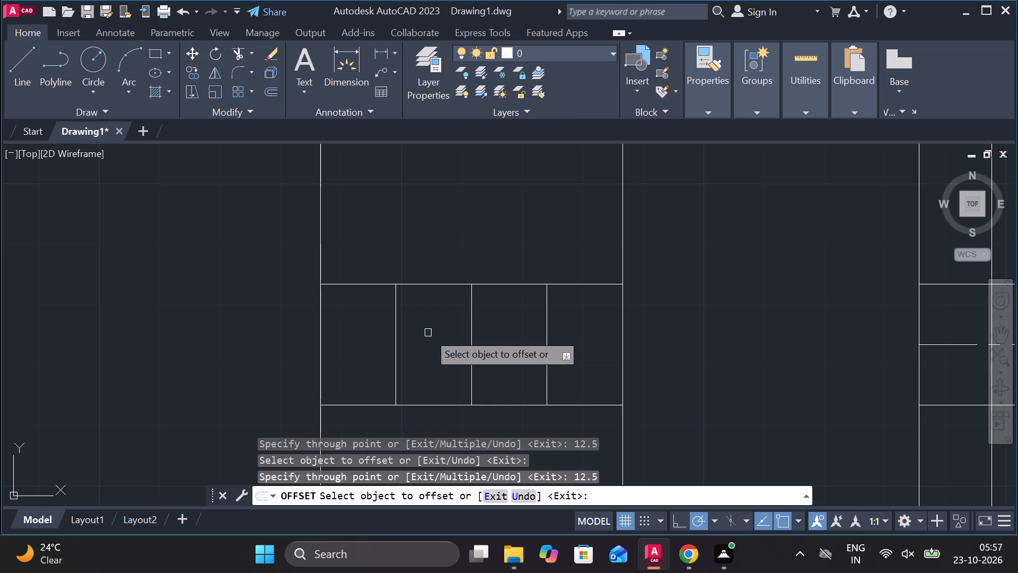
key(Escape)
Project the outer circle's top and bottom points horizontally from the side view's arm to beyond the far edge of the front view.
scroll(433, 343, down, 1)
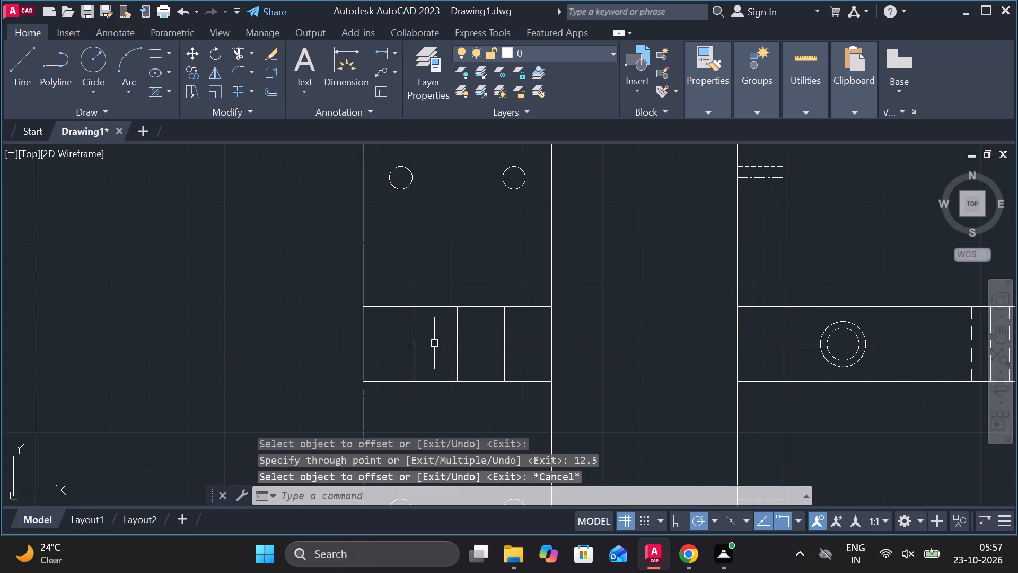
key(l)
key(Return)
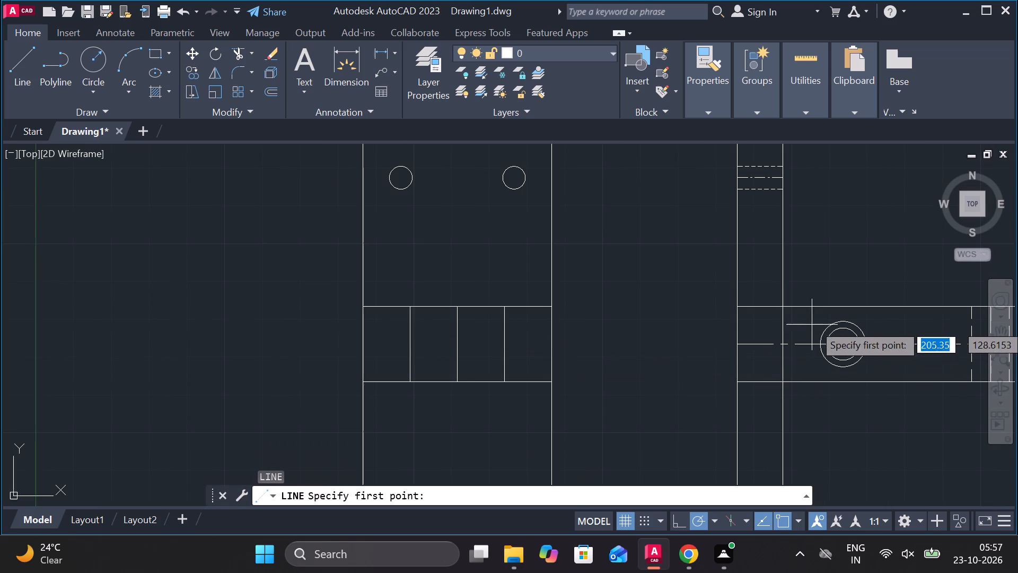
click(842, 319)
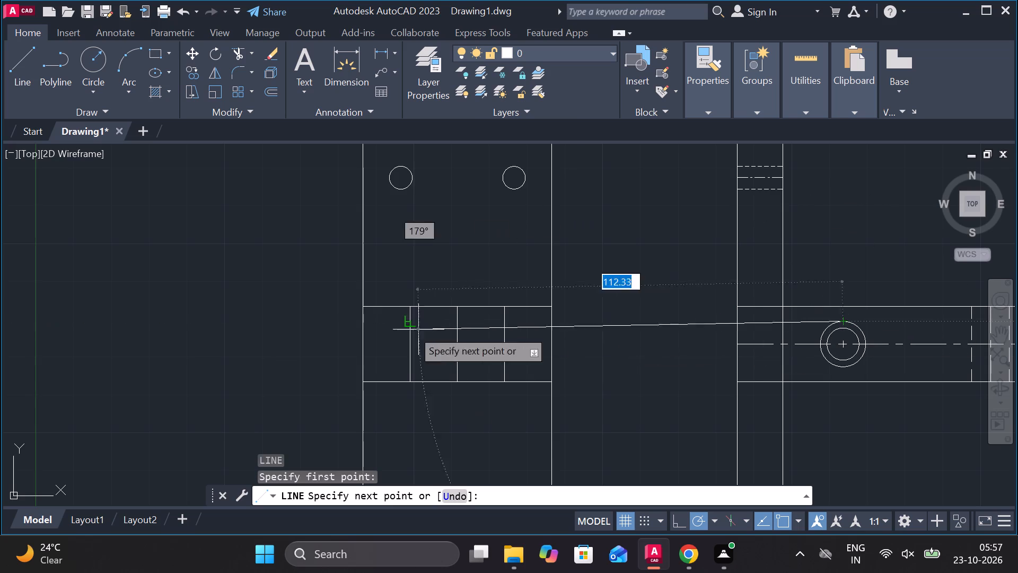
click(319, 312)
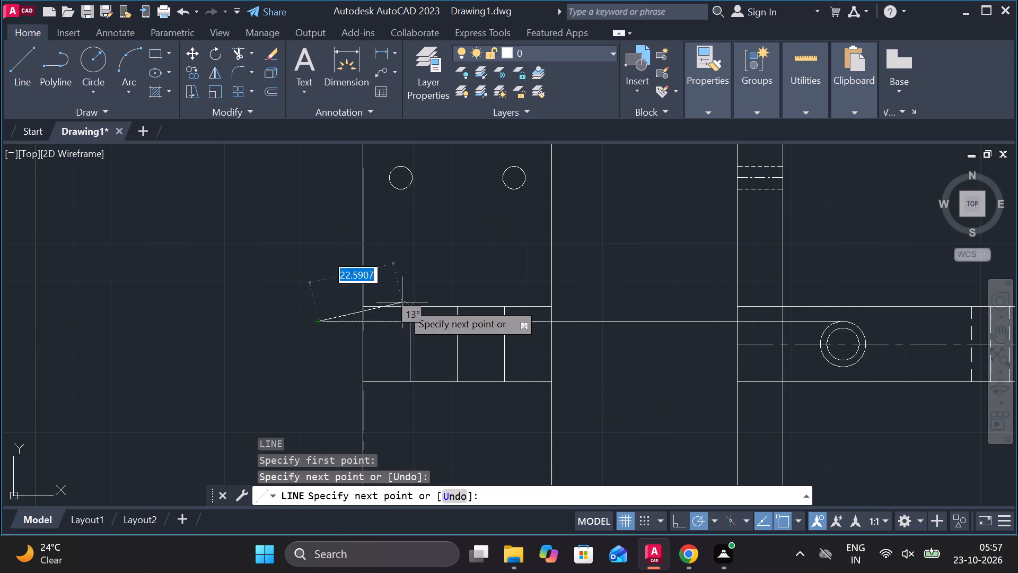
key(Escape)
key(space)
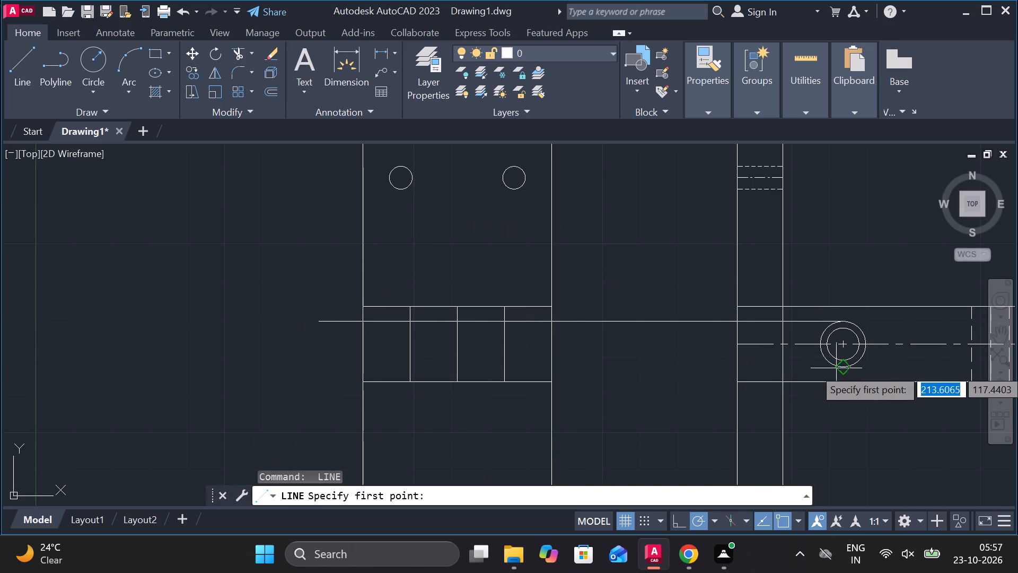
click(844, 368)
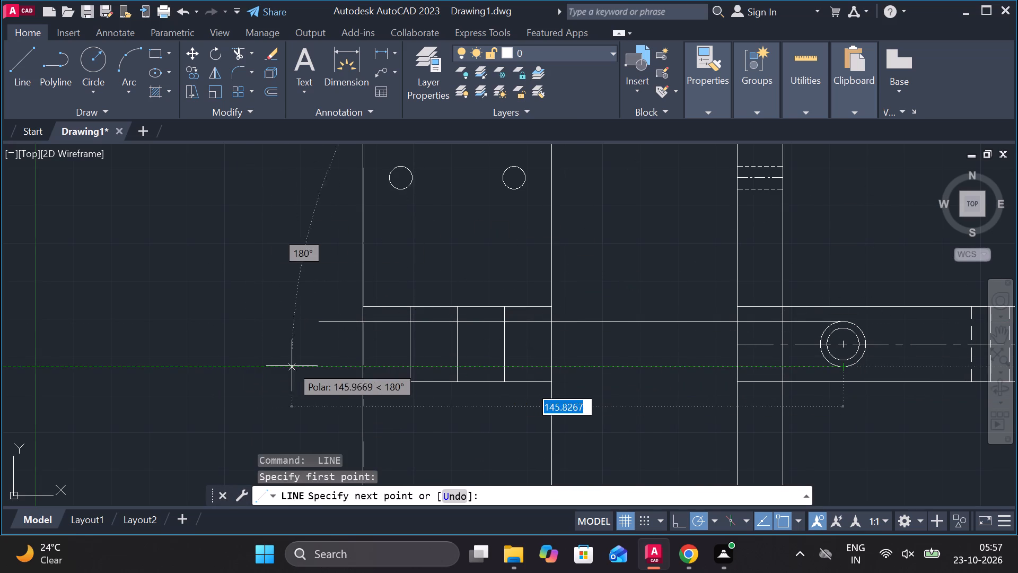
click(304, 364)
key(Escape)
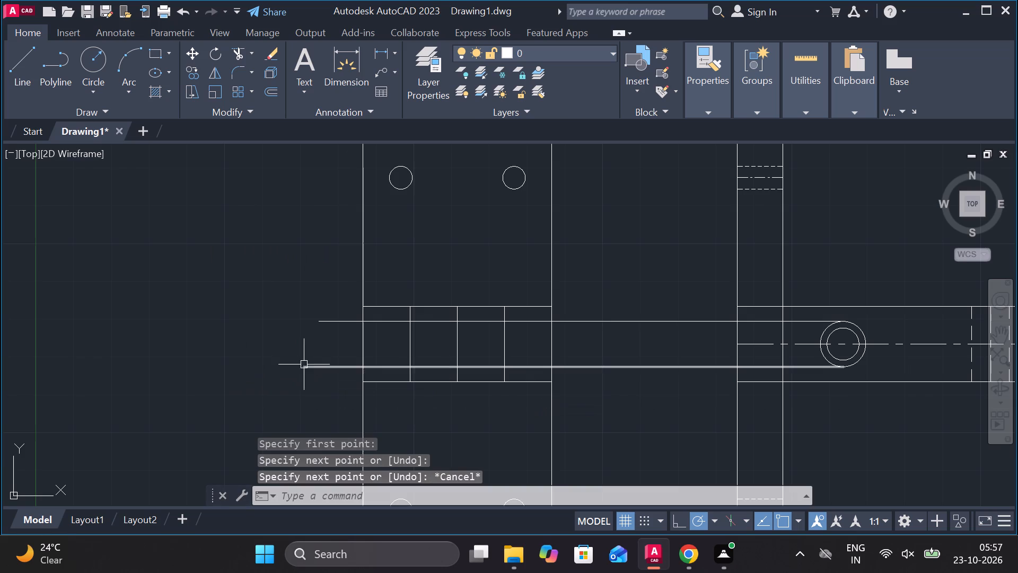
Project the inner circle's top and bottom points horizontally from the side view past the far edge of the front view.
key(v)
scroll(852, 331, up, 1)
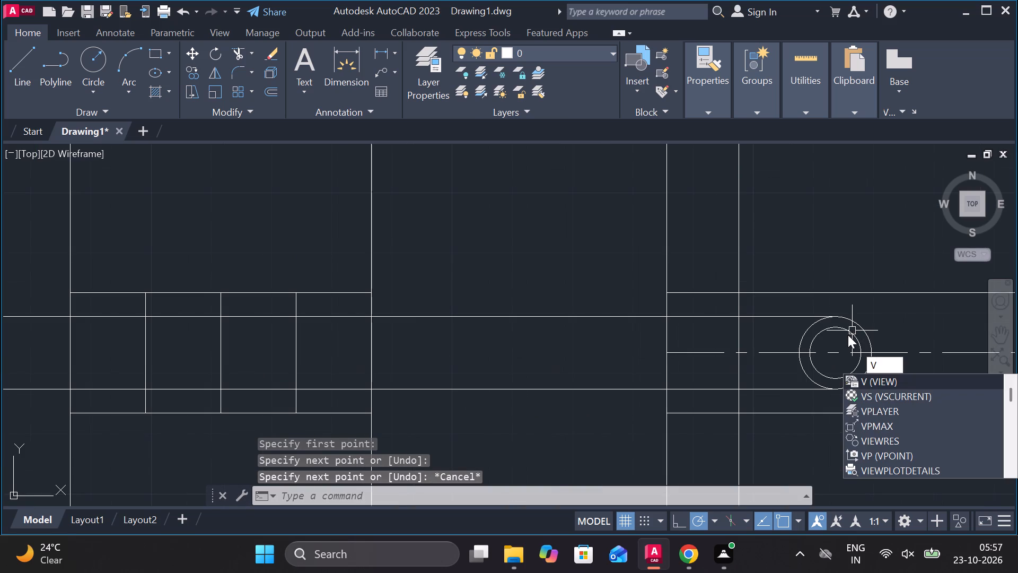
key(Escape)
key(space)
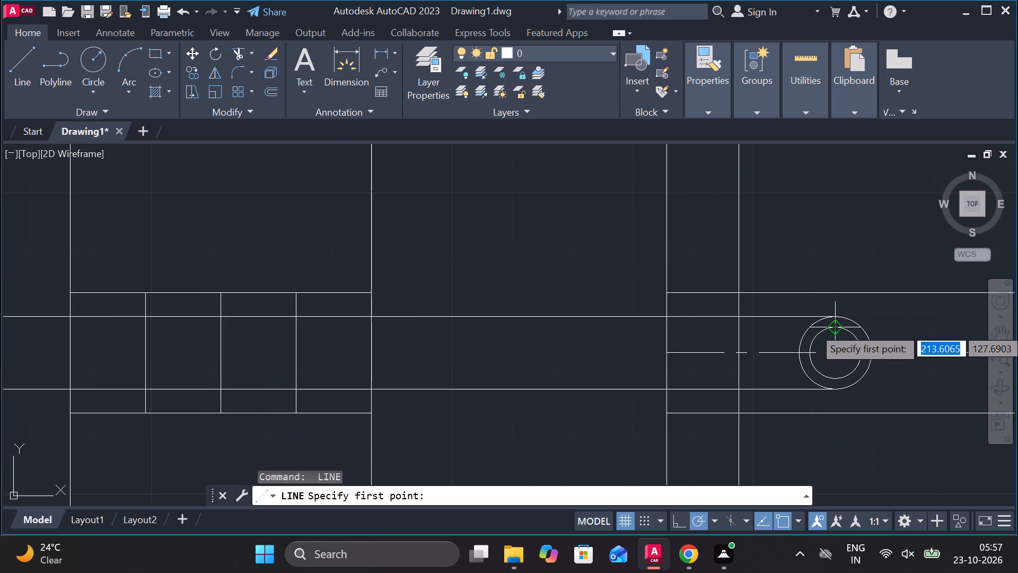
click(837, 327)
scroll(295, 306, down, 2)
middle_drag(197, 326, 207, 328)
middle_drag(211, 331, 482, 345)
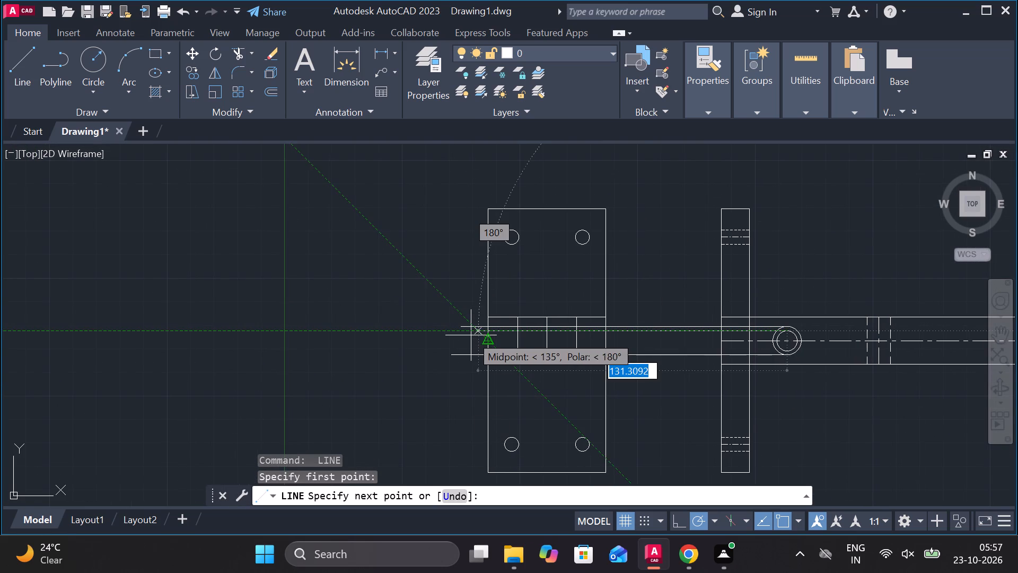
click(471, 335)
key(Escape)
key(space)
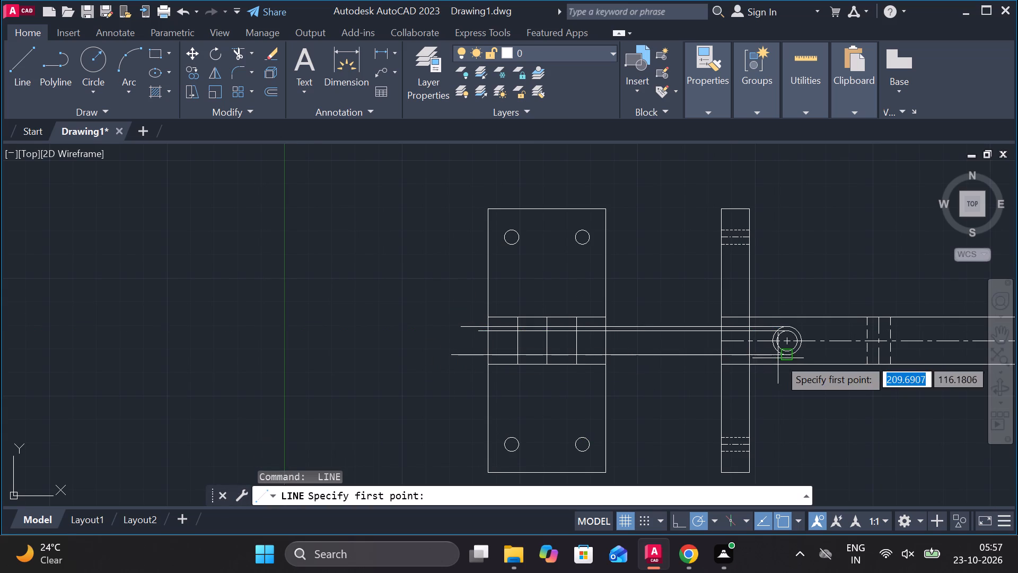
scroll(780, 358, up, 2)
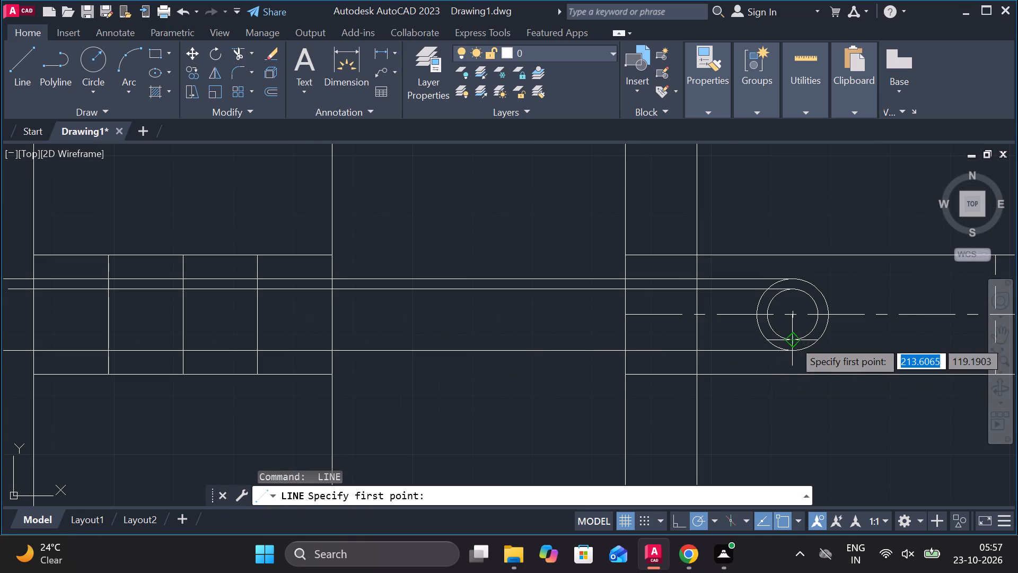
click(793, 340)
scroll(489, 369, down, 2)
click(217, 348)
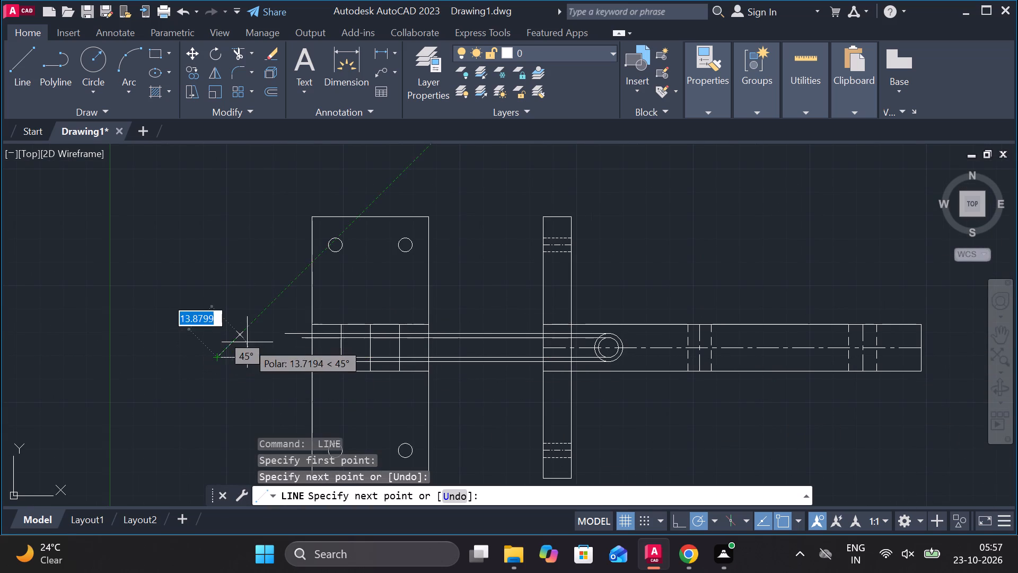
key(Escape)
Trim the four projection lines in the gap between the views and beyond the front view's outer plate edge.
text(tr)
key(space)
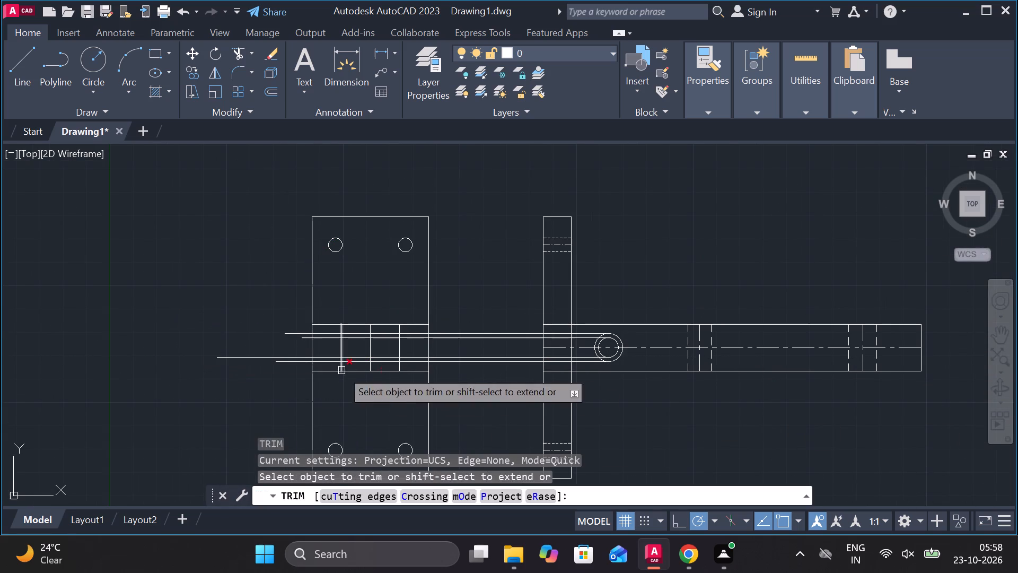
scroll(473, 366, up, 2)
drag(550, 221, 543, 398)
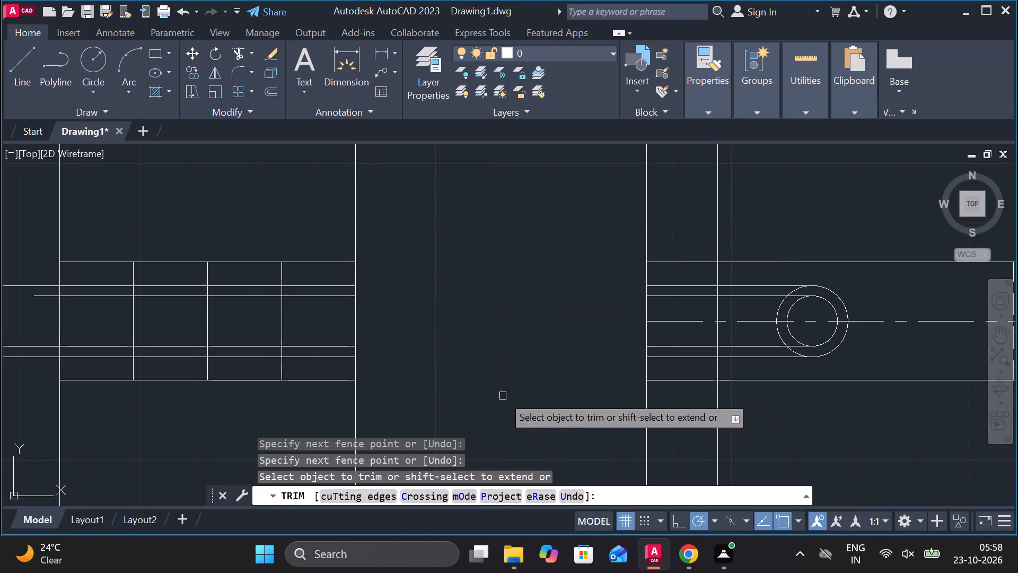
scroll(502, 396, down, 2)
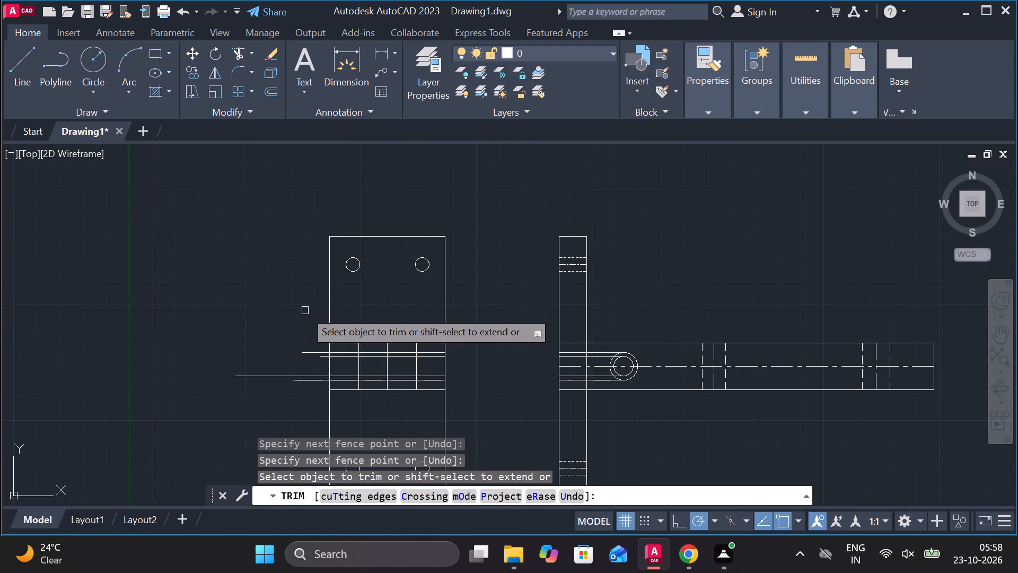
drag(305, 310, 314, 397)
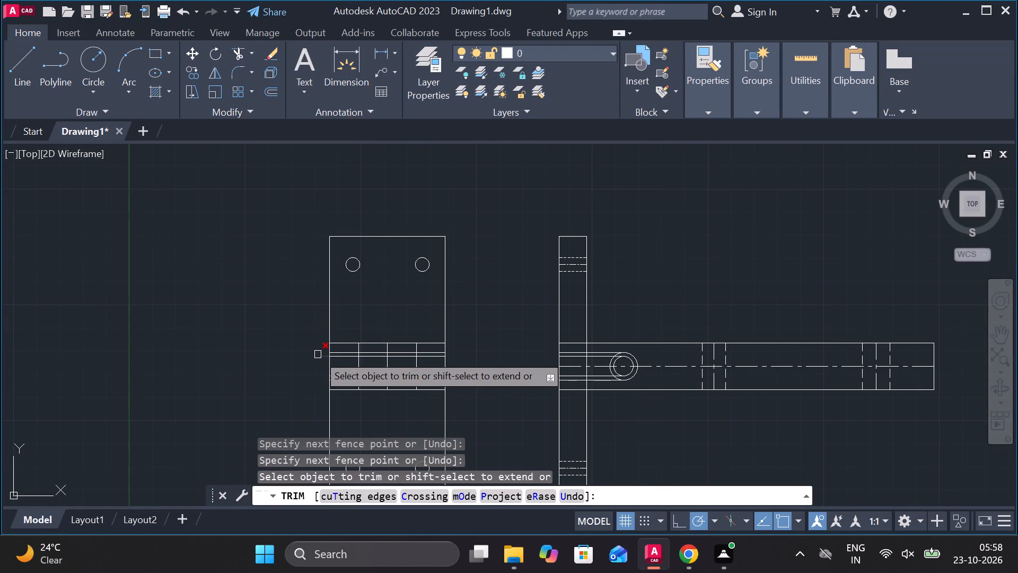
click(318, 354)
scroll(586, 396, up, 3)
key(Escape)
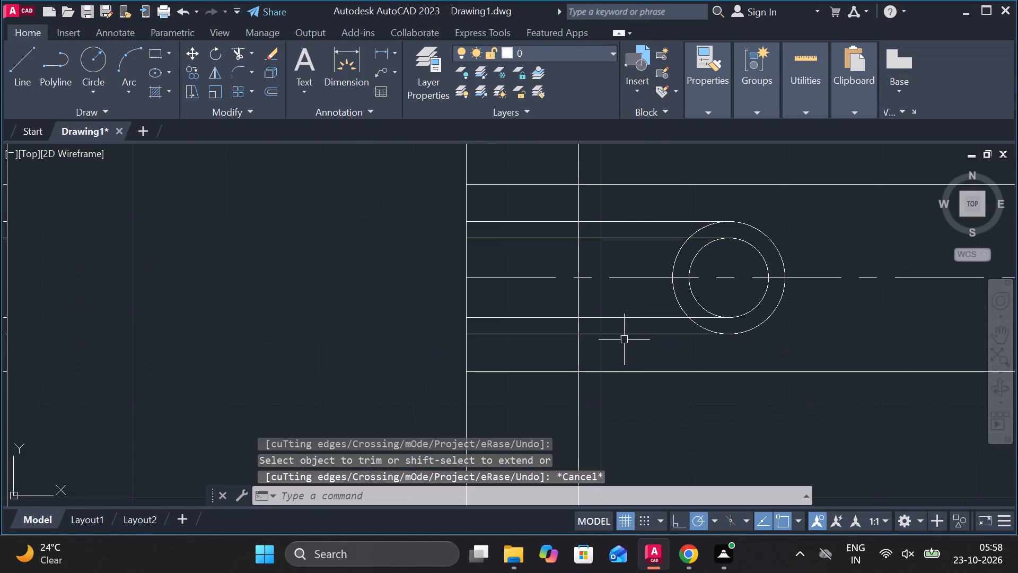
Erase the four leftover projection segments between the plate and the concentric circles in the side view.
click(624, 336)
click(618, 319)
click(616, 261)
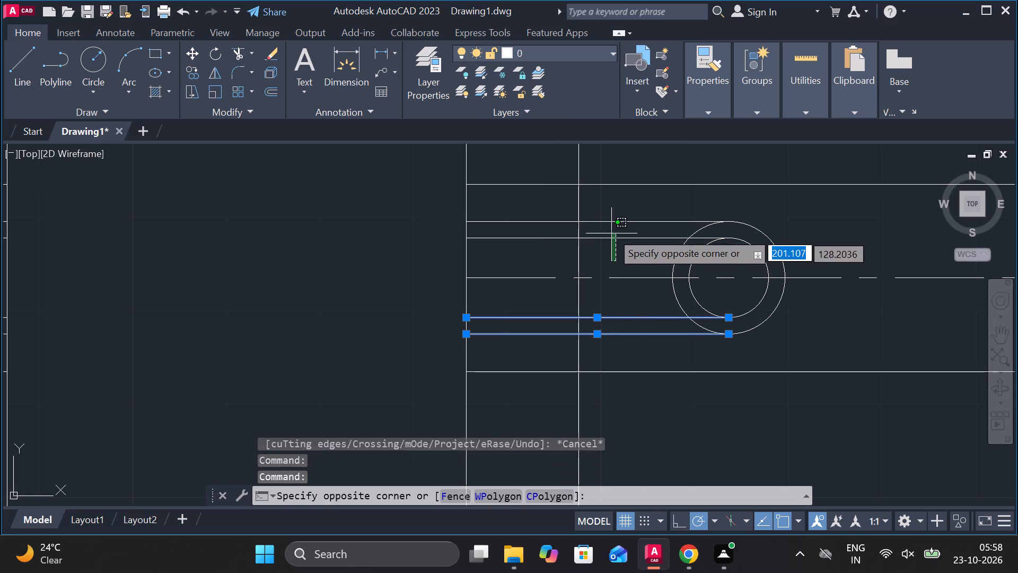
click(605, 217)
text(e)
key(space)
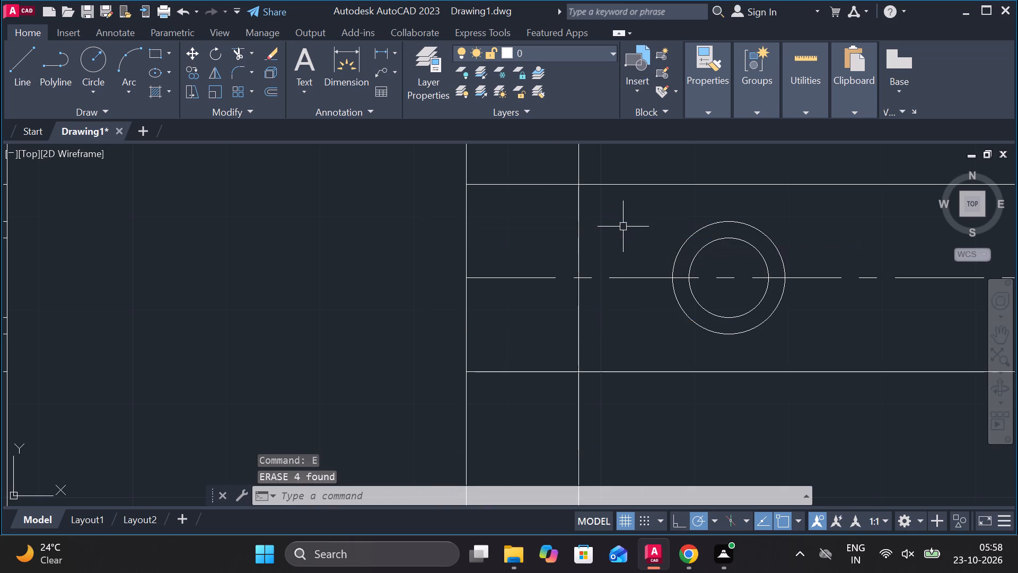
Trim the four projection lines between the two offset verticals on both sides of the front view's middle line.
scroll(623, 227, down, 3)
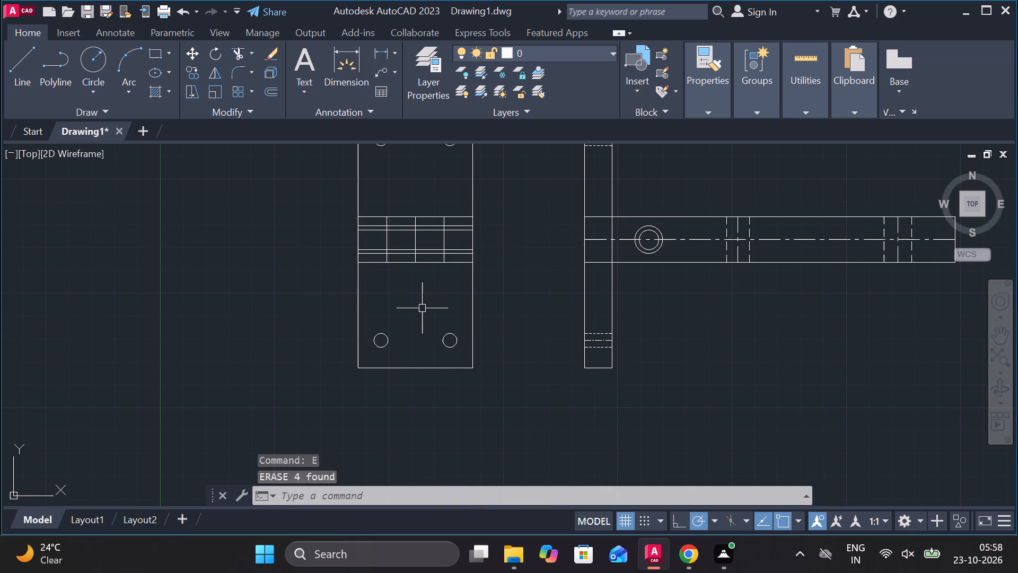
scroll(422, 300, up, 1)
middle_drag(460, 305, 468, 307)
scroll(450, 264, up, 1)
middle_drag(455, 264, 482, 304)
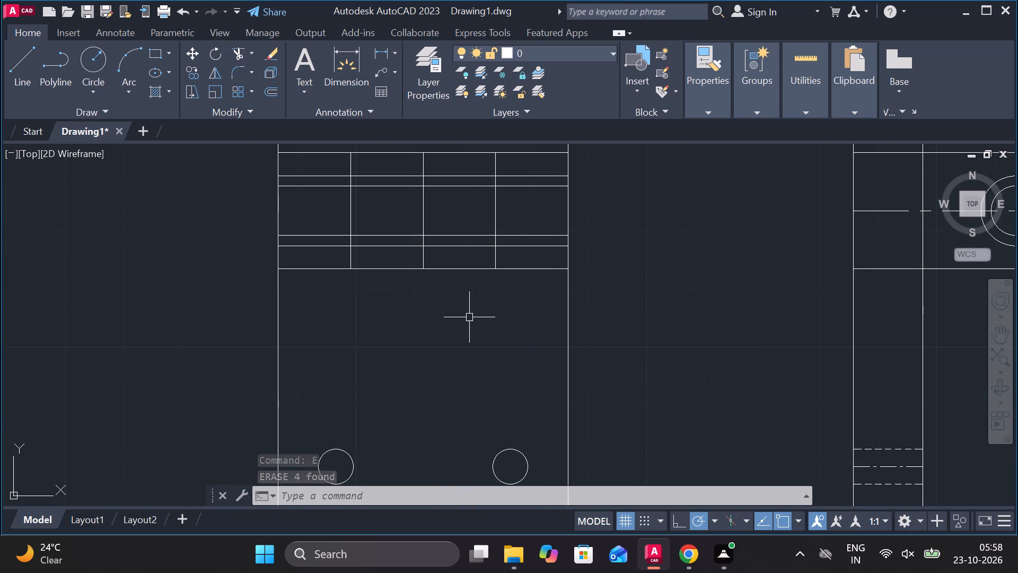
text(tr)
key(space)
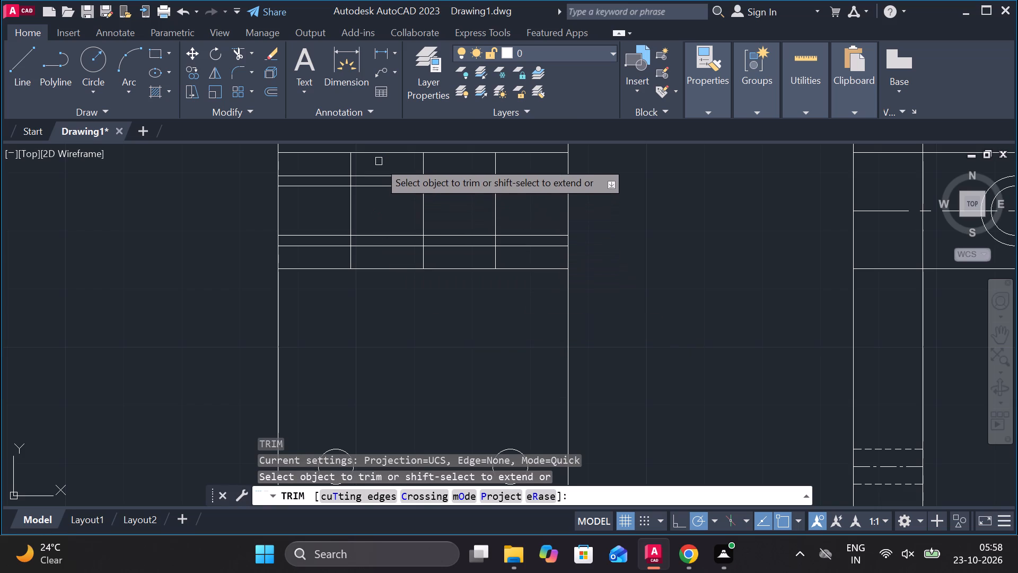
drag(379, 161, 384, 263)
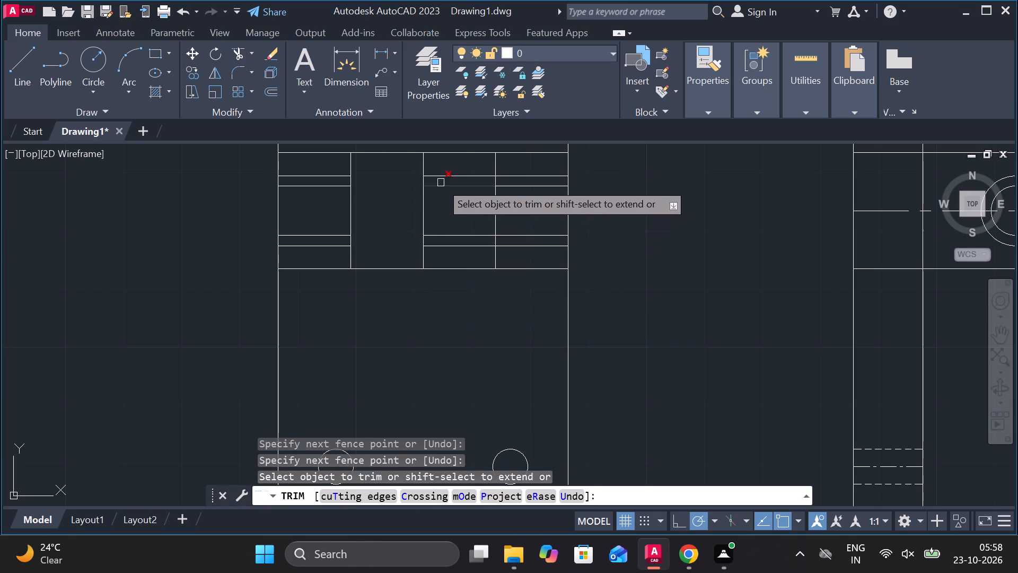
drag(447, 168, 453, 257)
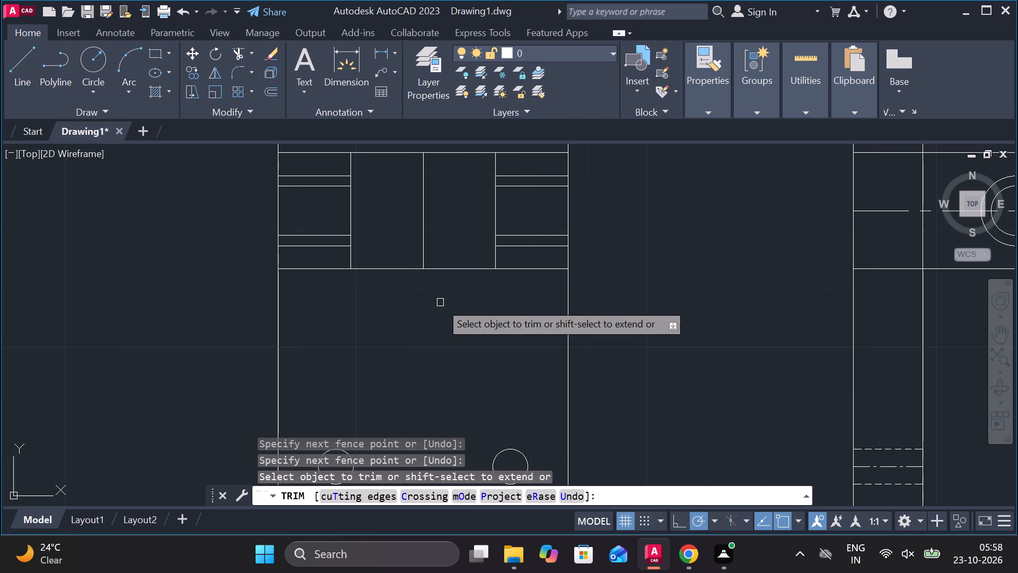
scroll(440, 302, down, 2)
scroll(440, 302, up, 1)
key(Escape)
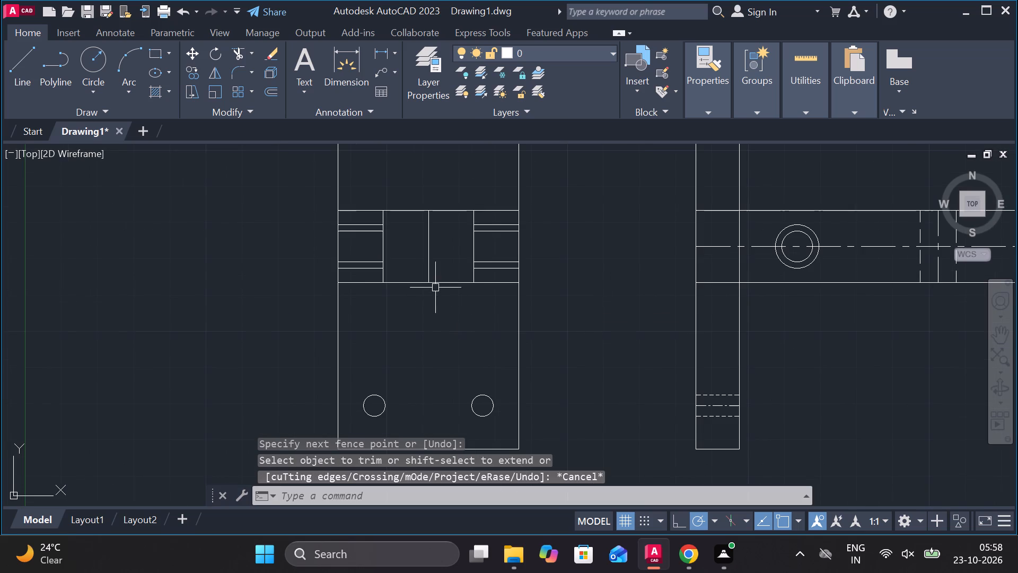
From the uppermost projection line's inner end at the left offset vertical, draw a line 3 inward and straight up past the arm's upper edge.
scroll(434, 283, up, 1)
middle_drag(432, 300, 423, 375)
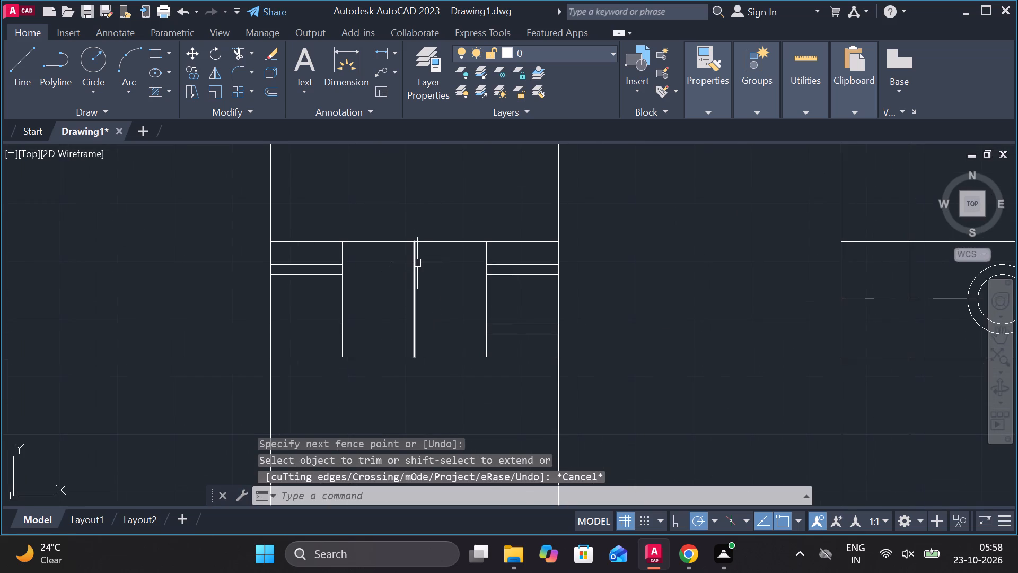
key(l)
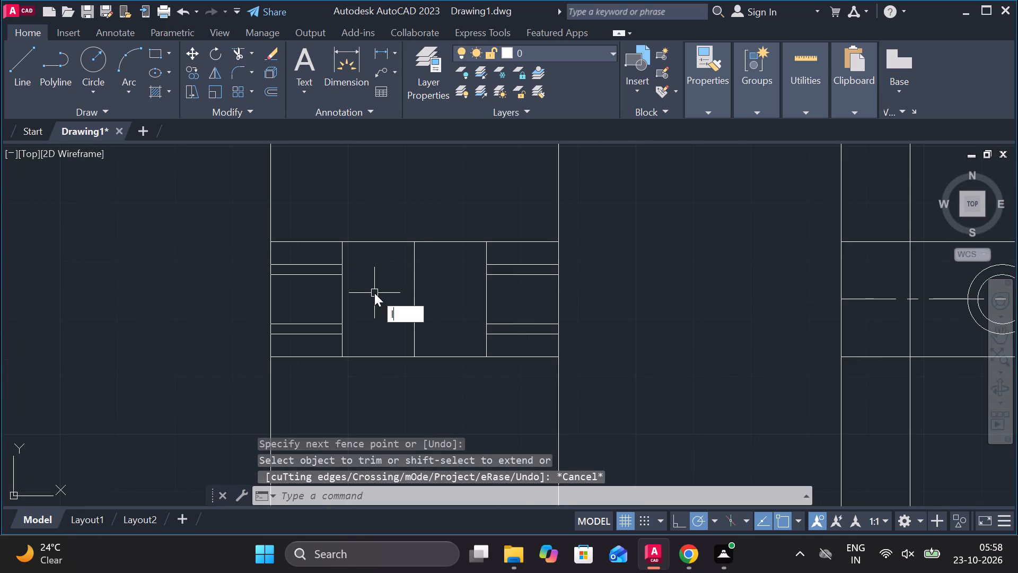
key(Return)
scroll(349, 258, up, 2)
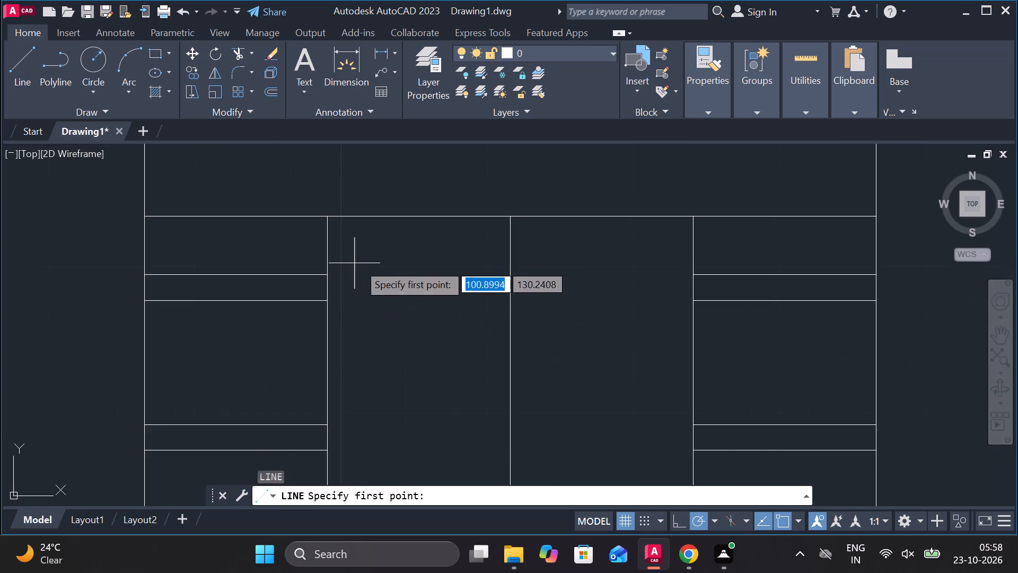
click(327, 272)
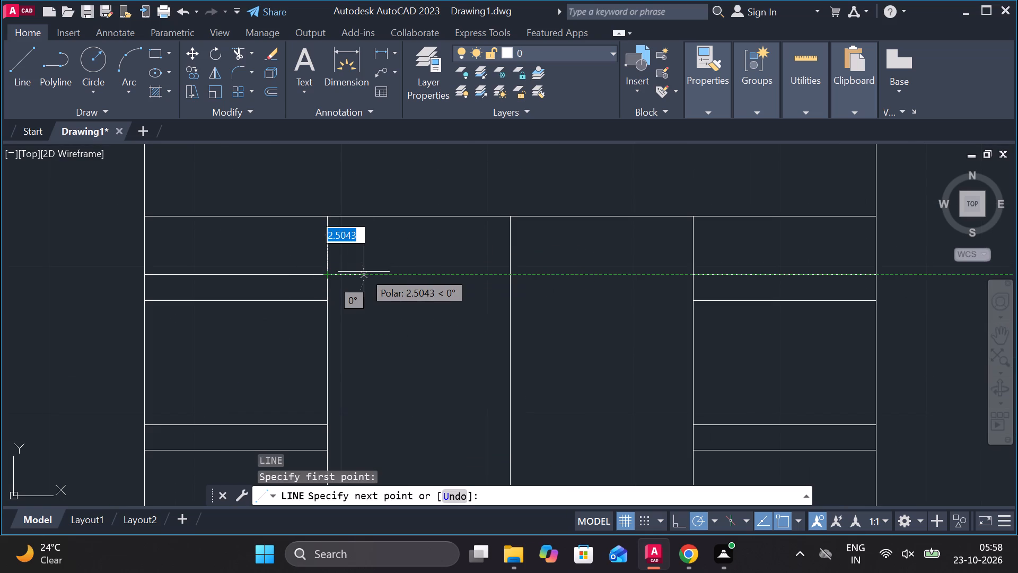
text(3v)
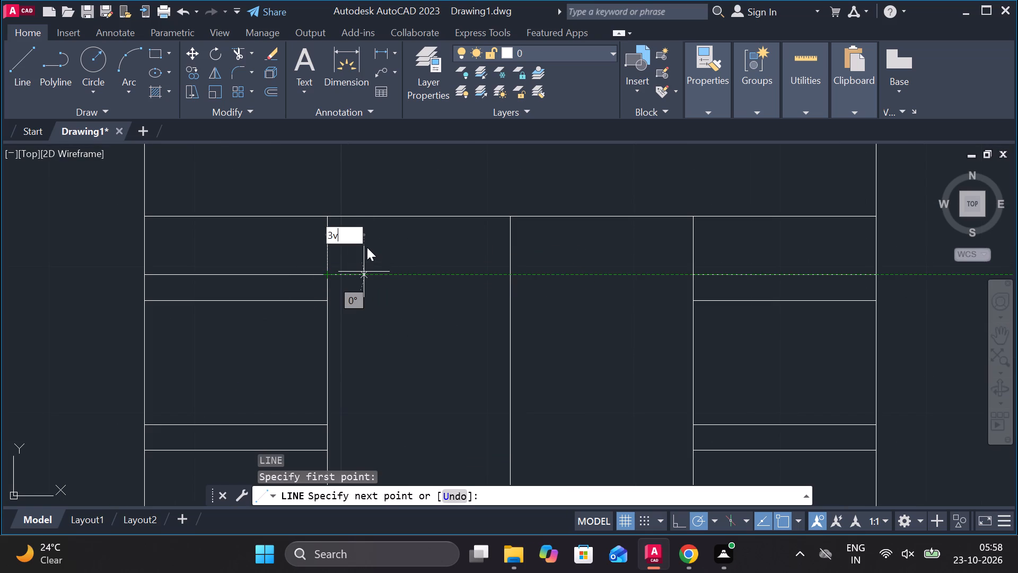
key(BackSpace)
key(Return)
click(363, 186)
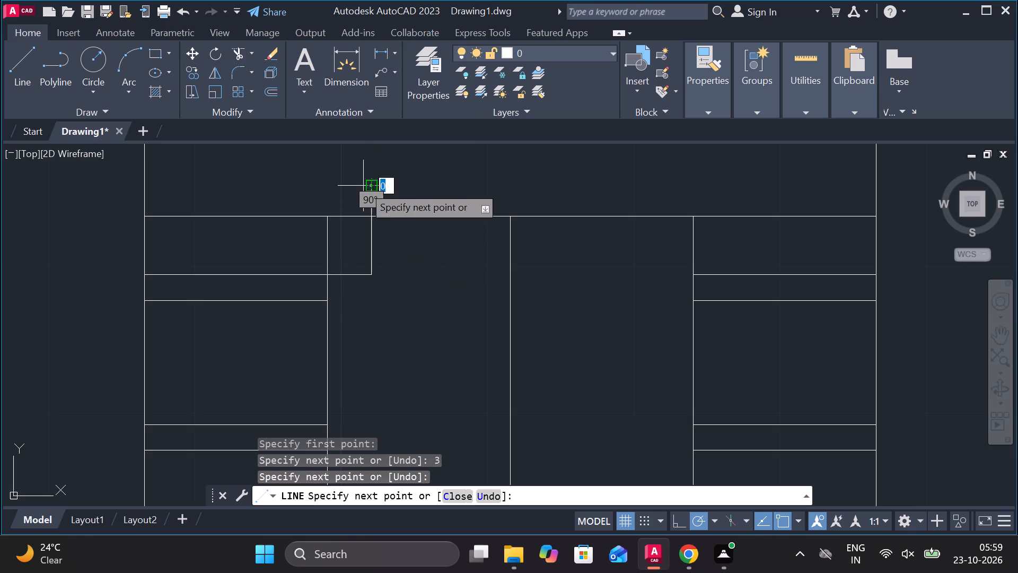
key(Escape)
Offset the short vertical line crossing the arm's upper edge by 6 toward the front view's middle line.
click(372, 198)
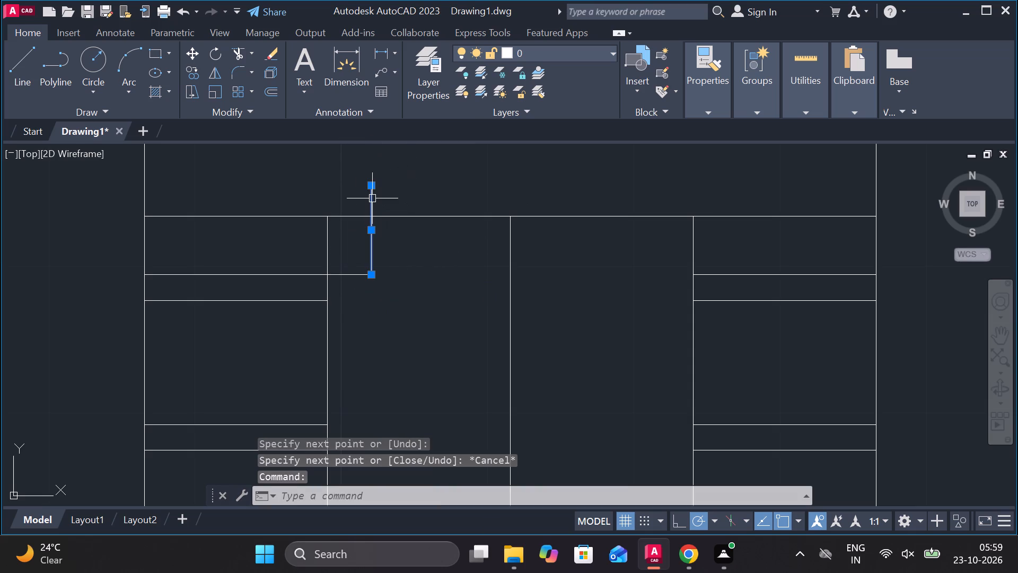
key(o)
key(Return)
key(Return)
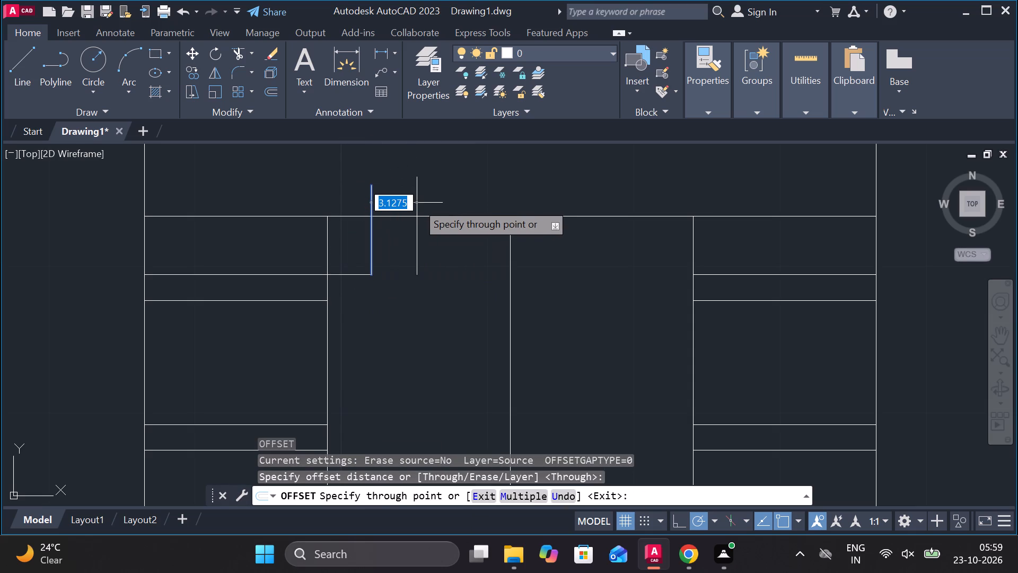
key(6)
key(Return)
scroll(401, 310, down, 1)
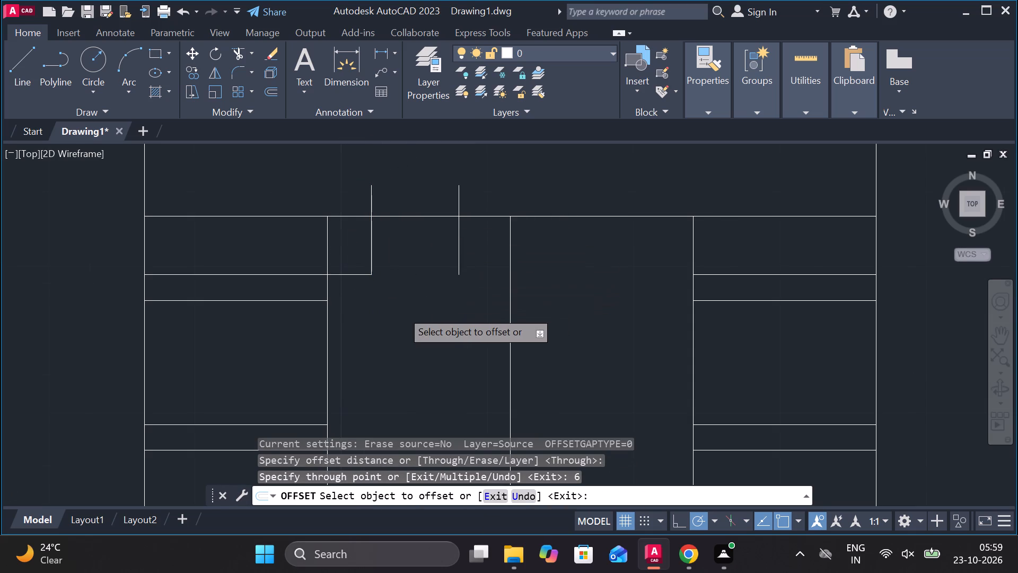
Draw a line from the outer short vertical's lower end down to the second projection line's level and across to the left offset vertical.
key(Escape)
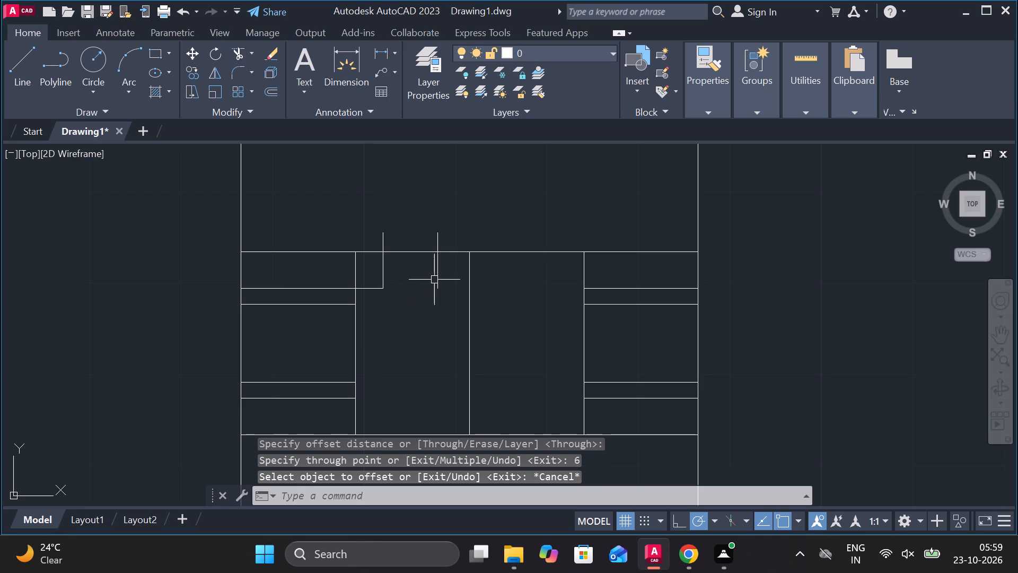
click(436, 274)
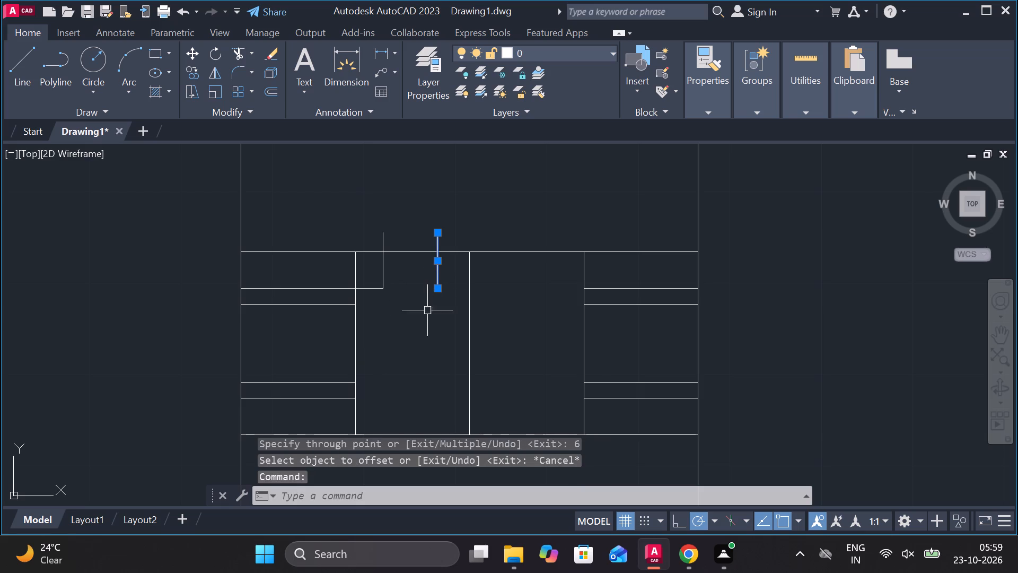
key(Escape)
click(383, 267)
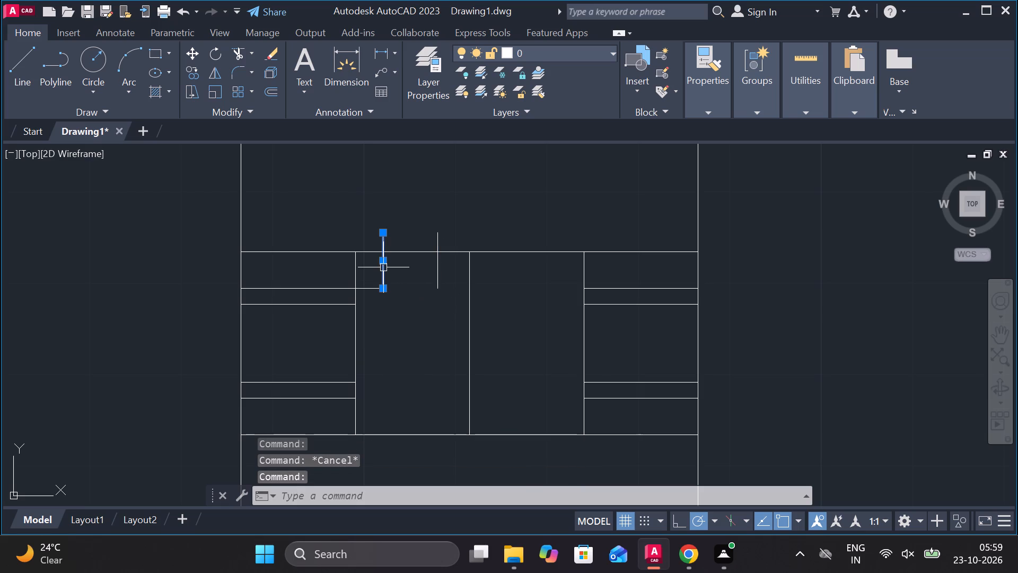
key(l)
key(Return)
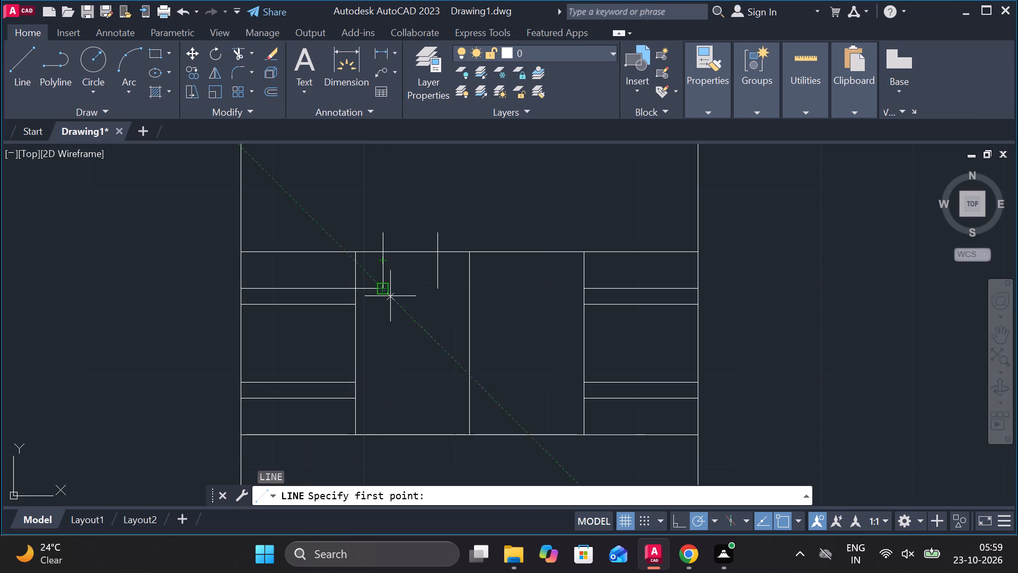
click(384, 289)
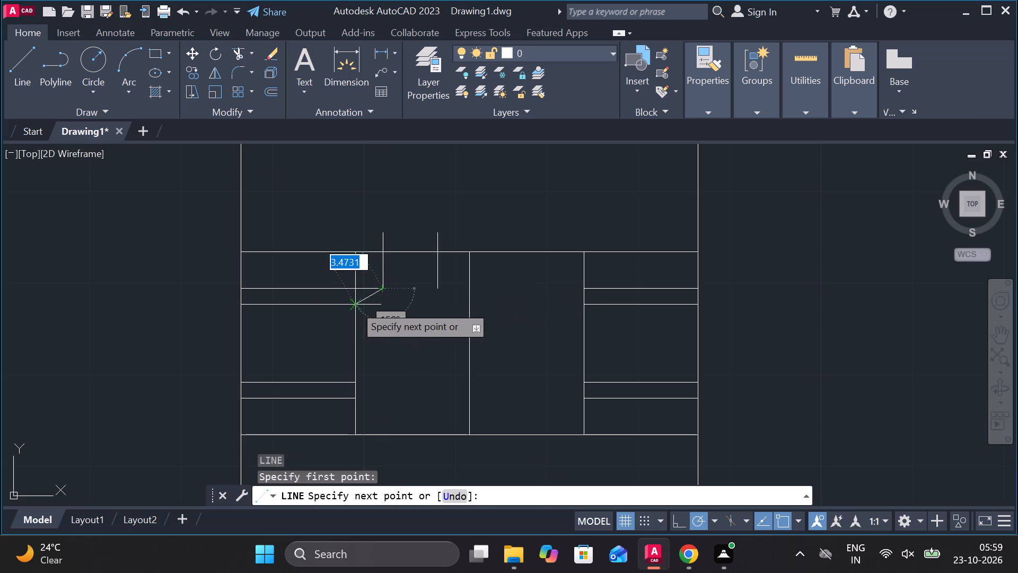
click(382, 304)
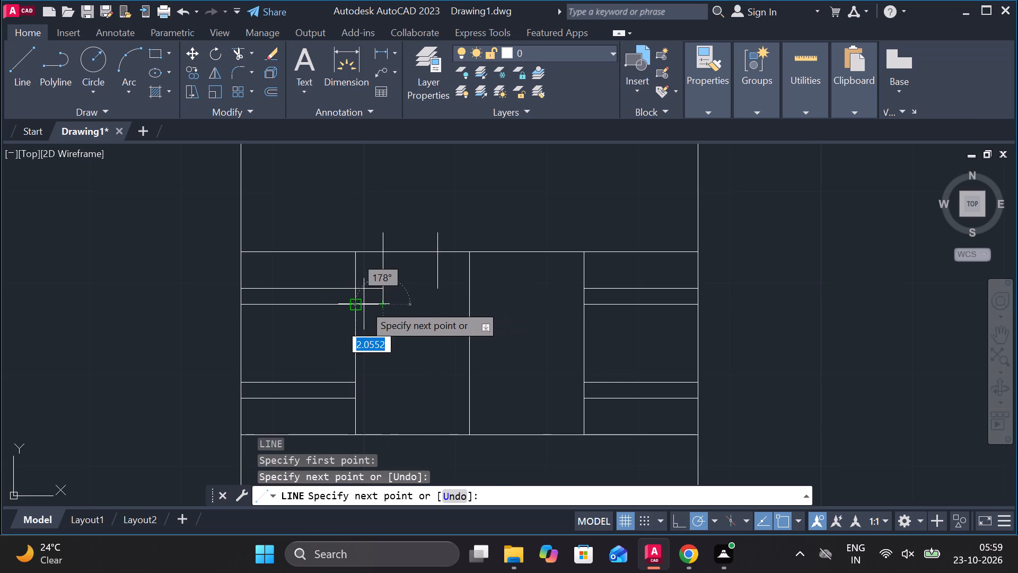
click(364, 304)
key(Escape)
Trim the uppermost projection line's stub between the left offset vertical and the outer short vertical.
text(tr)
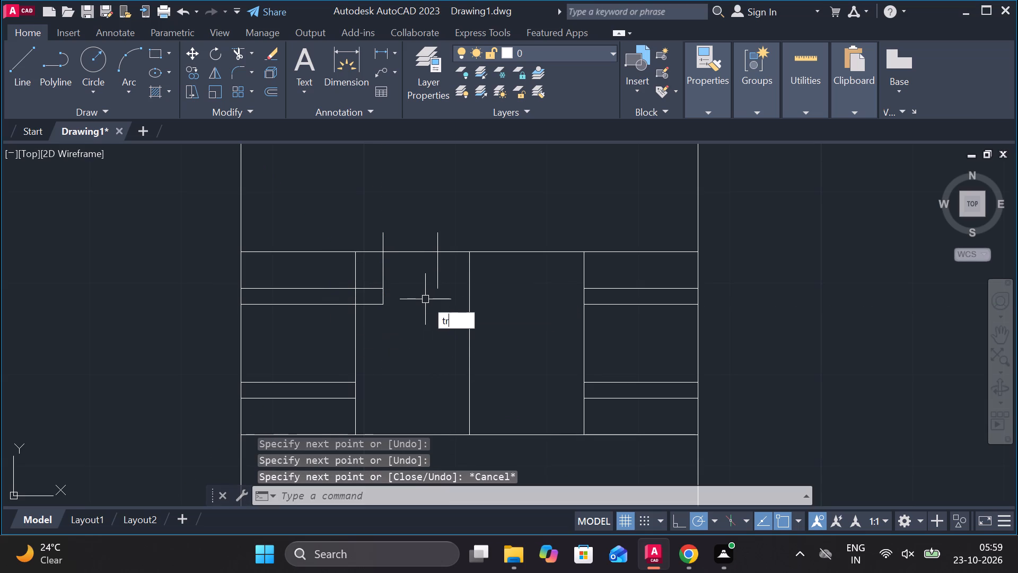
key(space)
click(370, 290)
key(Escape)
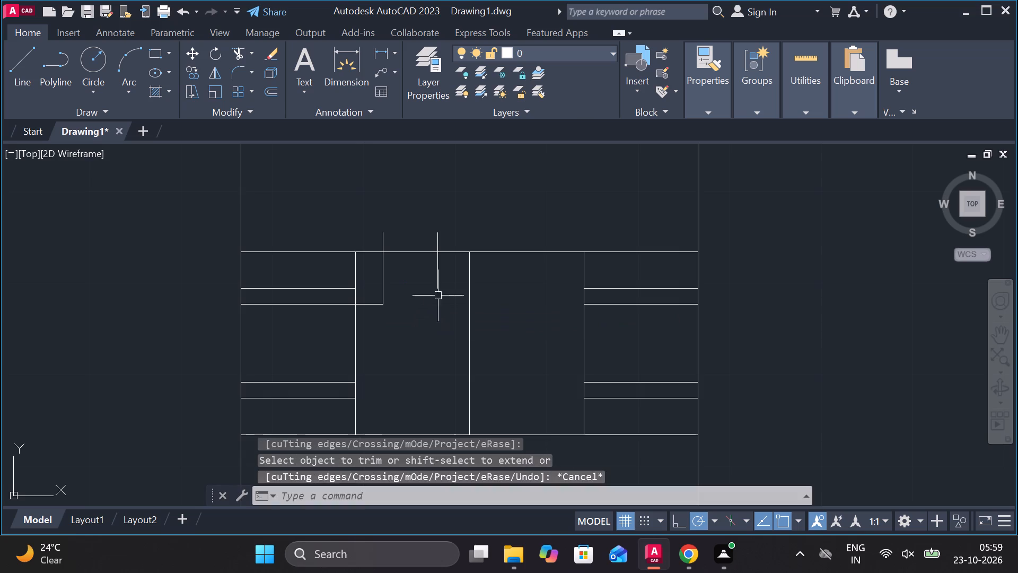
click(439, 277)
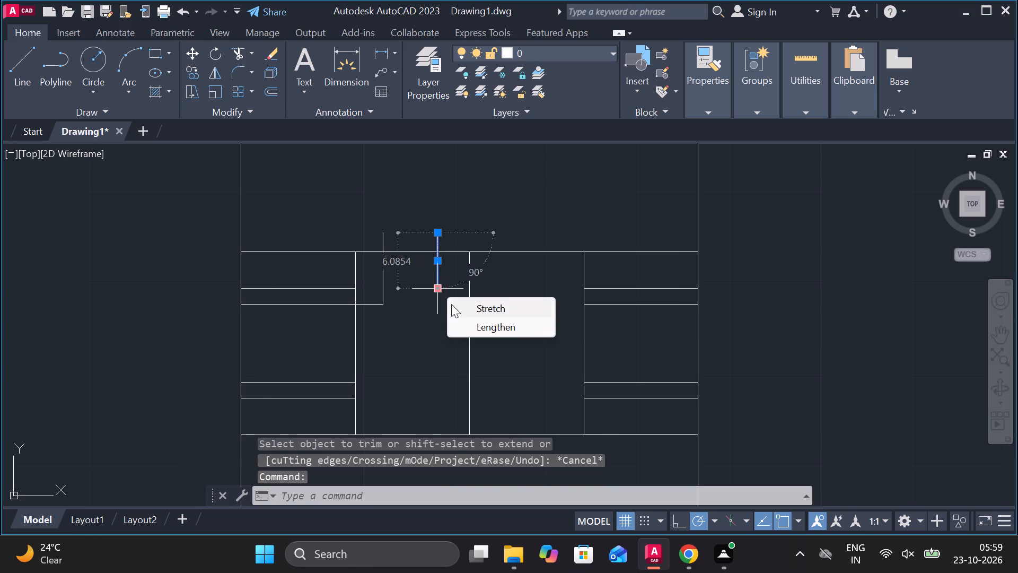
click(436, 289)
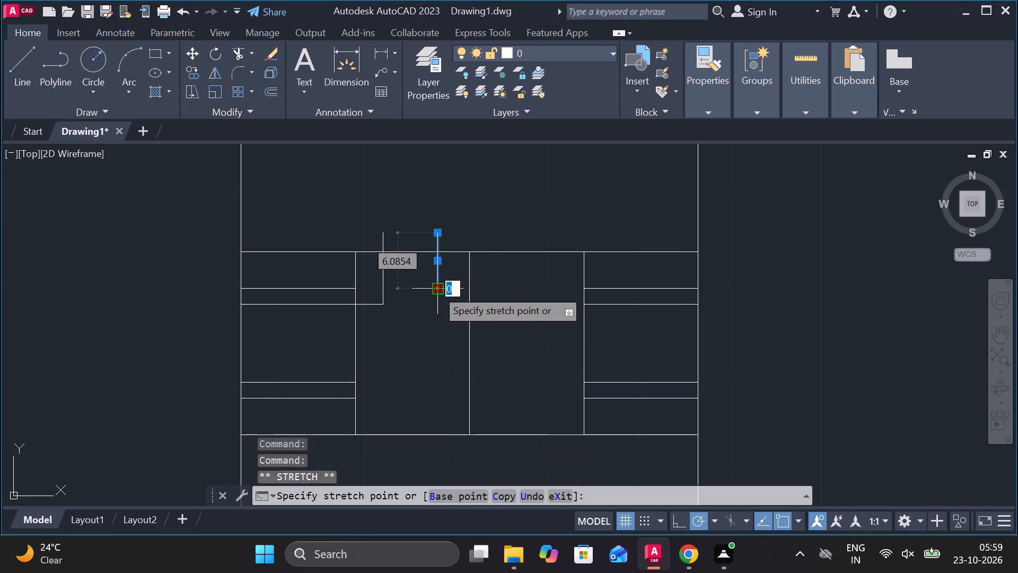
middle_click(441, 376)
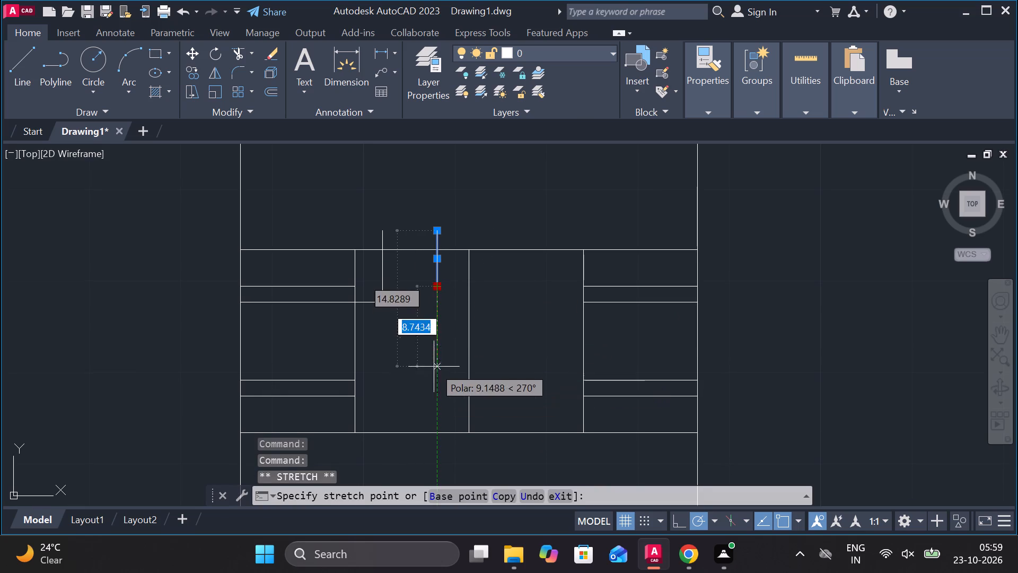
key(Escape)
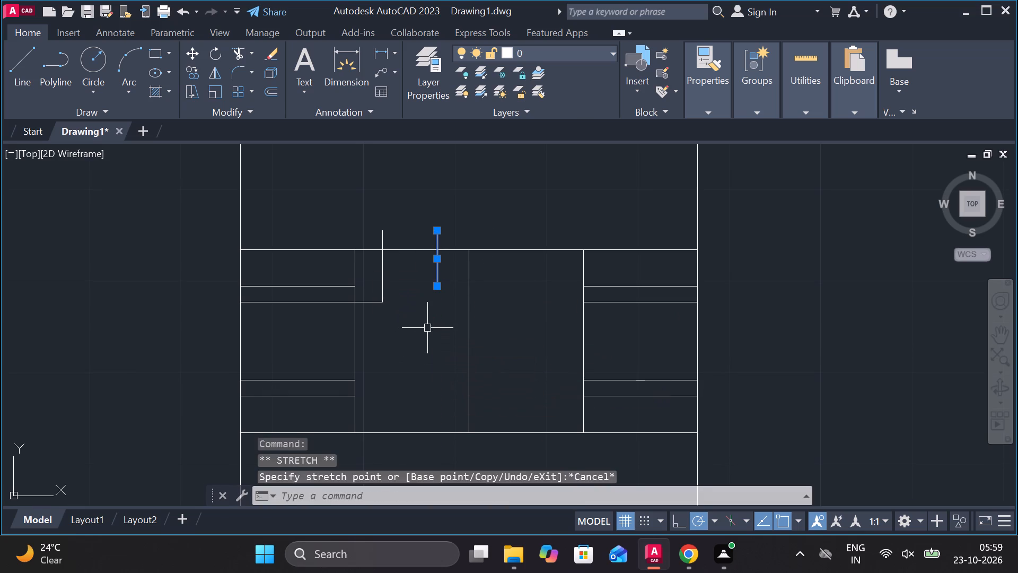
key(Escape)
Draw a line from the third projection line's inner end across to beneath the inner short vertical and up to its lower end.
key(l)
key(Return)
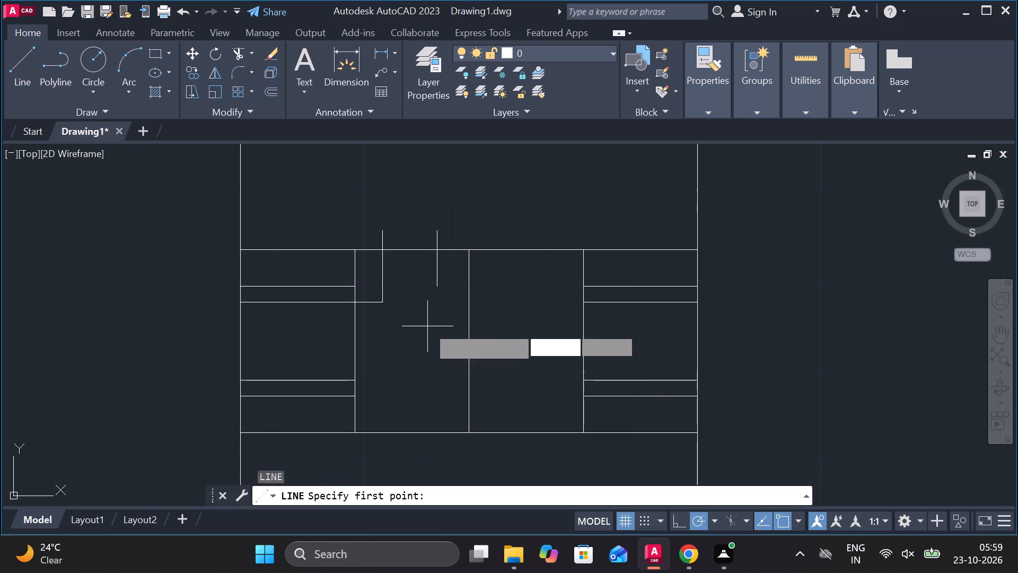
click(359, 376)
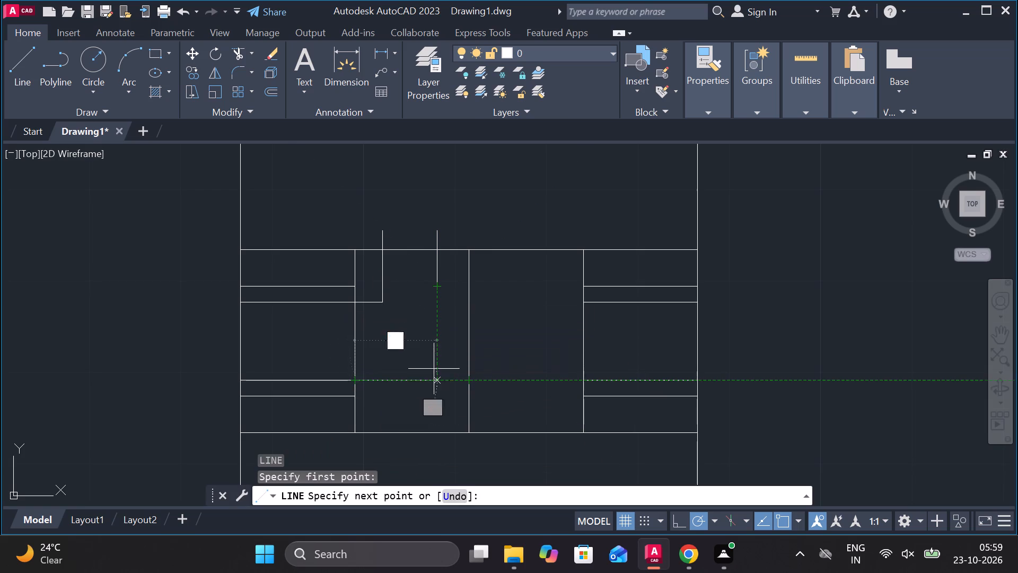
click(435, 383)
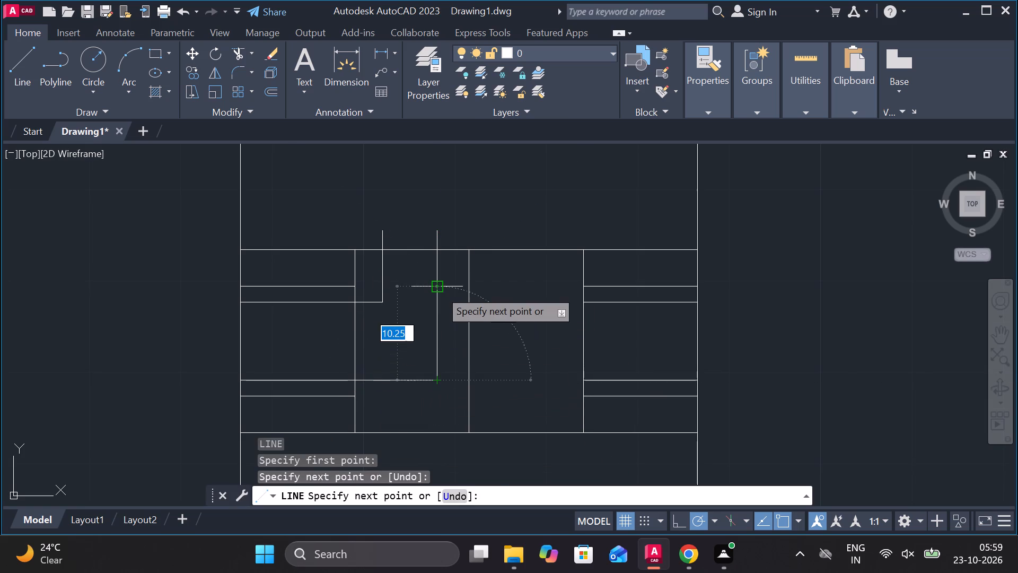
click(440, 290)
key(Escape)
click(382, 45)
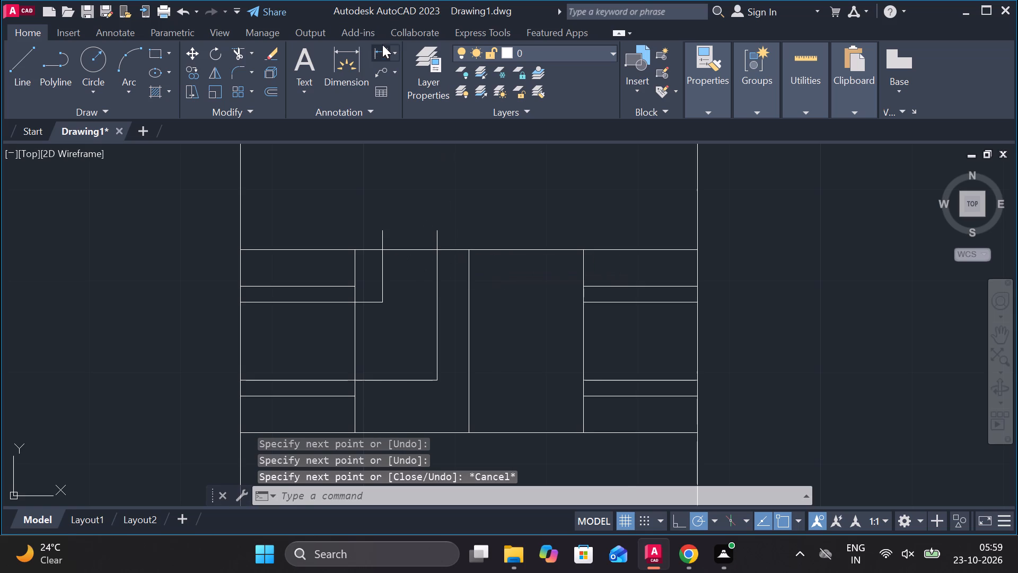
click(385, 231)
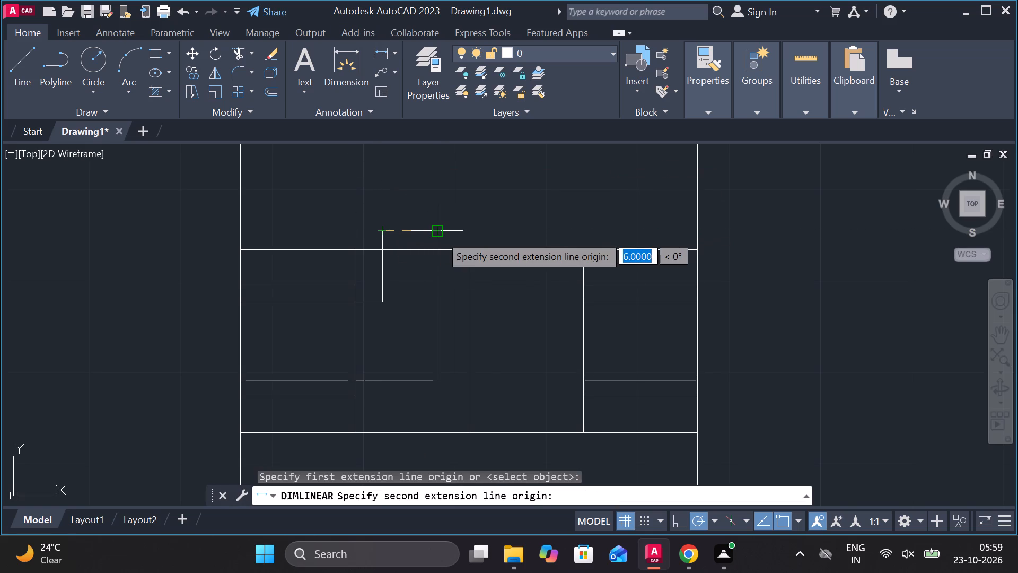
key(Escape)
Join the line segments forming the two nested L-shaped profiles left of the front view's middle line.
scroll(551, 212, down, 2)
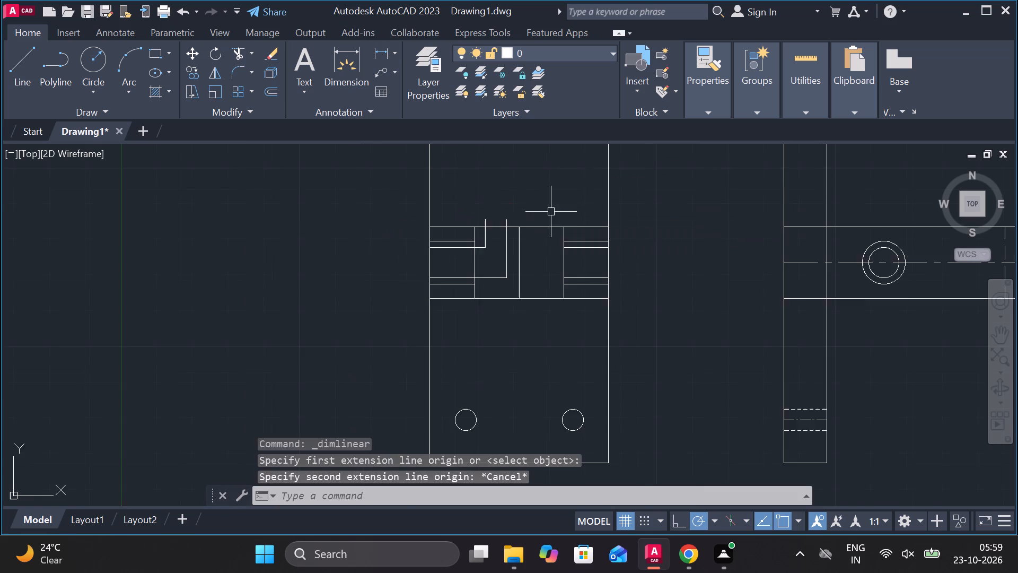
scroll(546, 259, up, 1)
middle_drag(545, 259, 508, 283)
scroll(545, 259, up, 1)
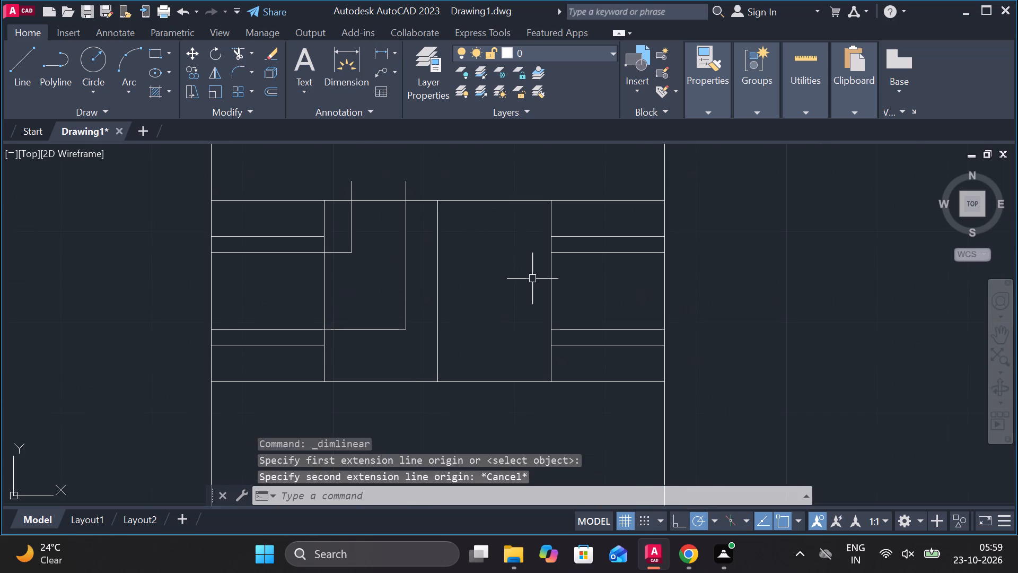
click(339, 252)
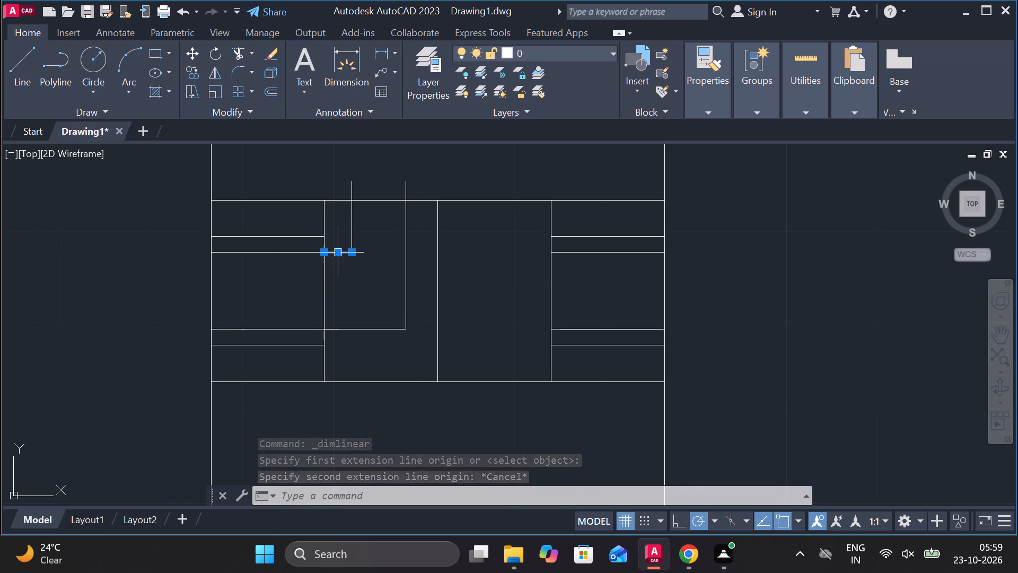
click(347, 230)
click(347, 230)
click(352, 219)
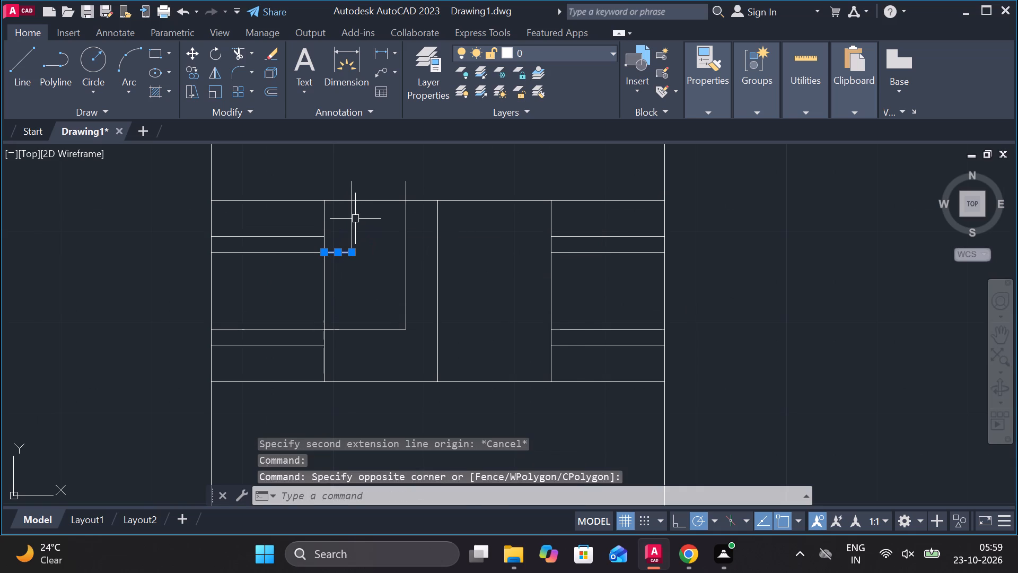
click(355, 219)
click(353, 221)
click(352, 220)
click(407, 231)
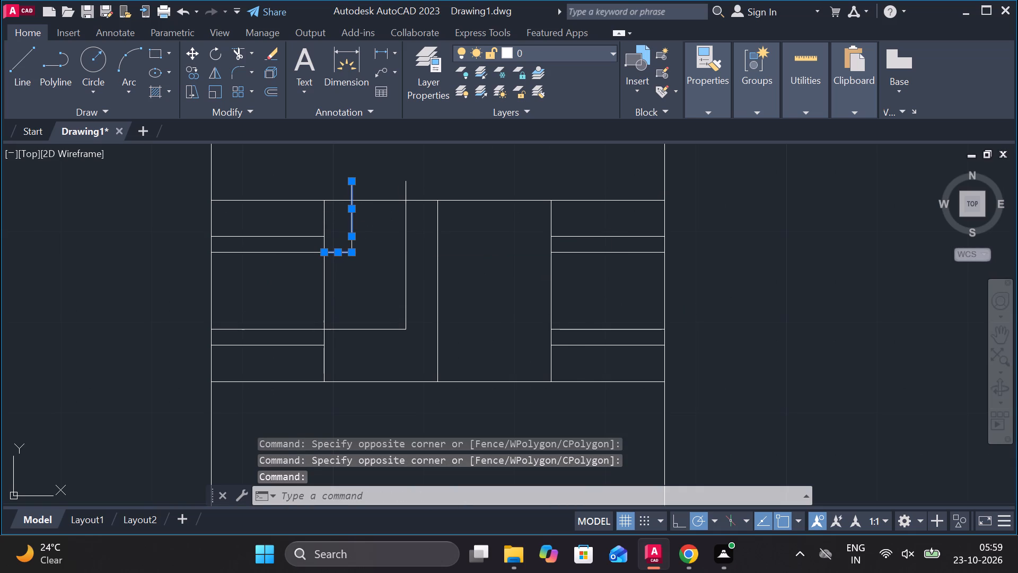
click(408, 280)
click(385, 328)
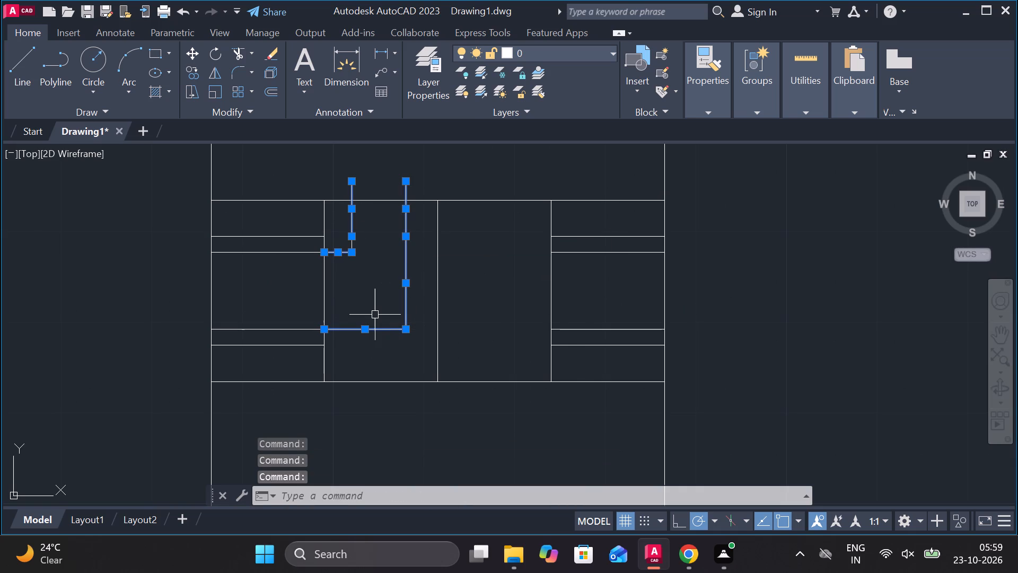
key(j)
key(Return)
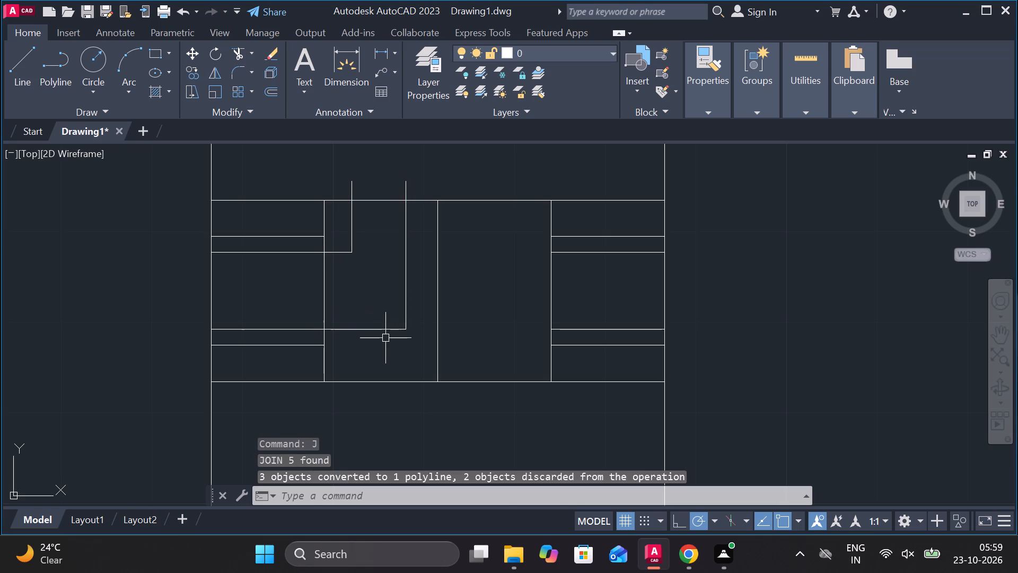
Mirror the two L-shaped profiles about the front view's vertical middle line, keeping the originals.
drag(385, 338, 381, 333)
click(342, 245)
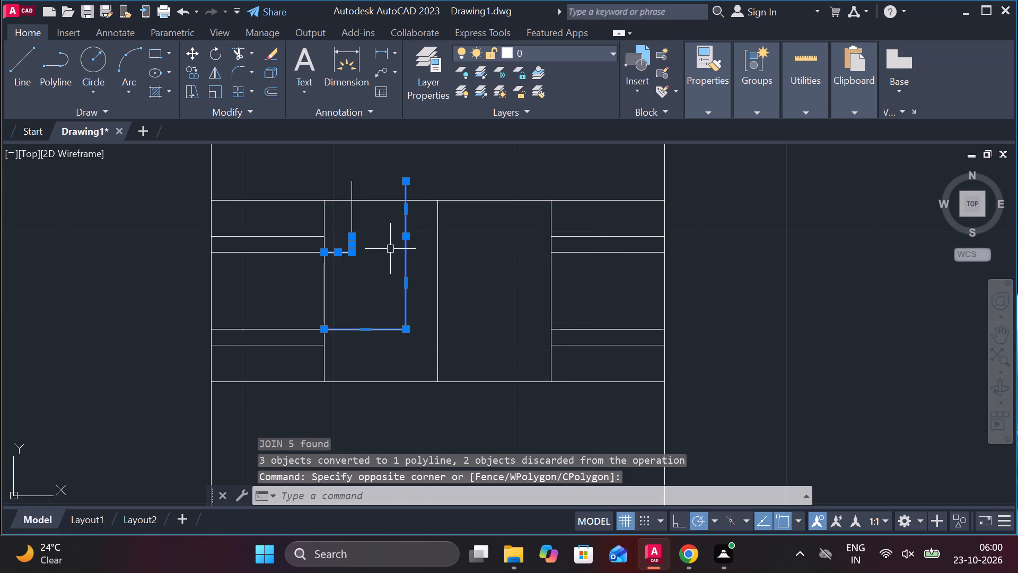
click(353, 190)
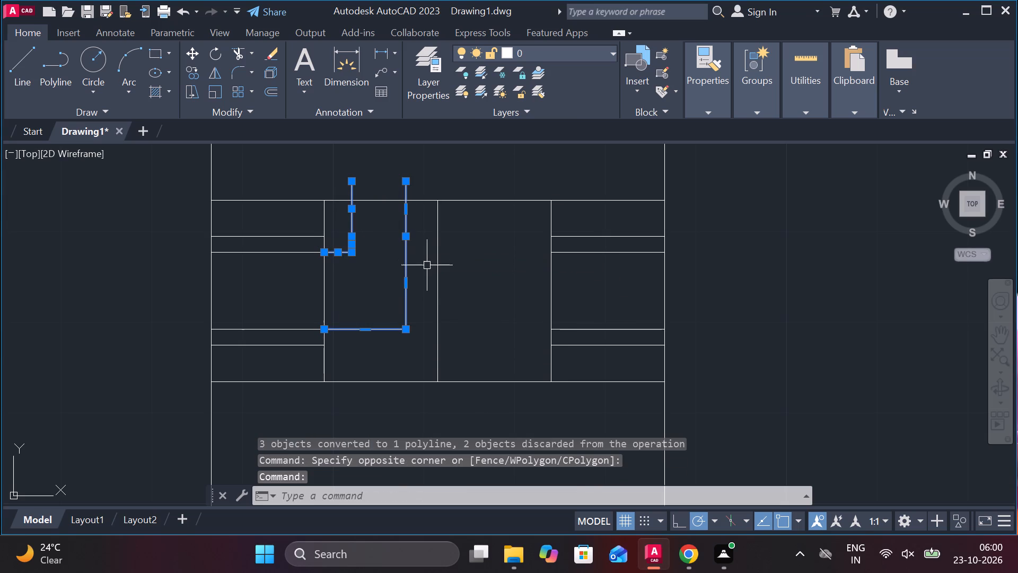
text(mi)
key(Return)
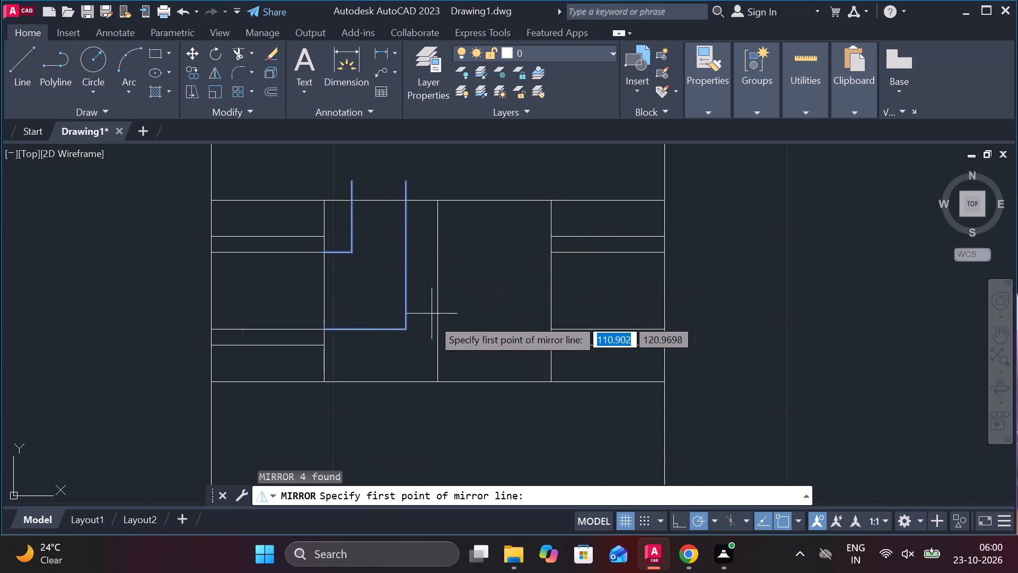
click(444, 383)
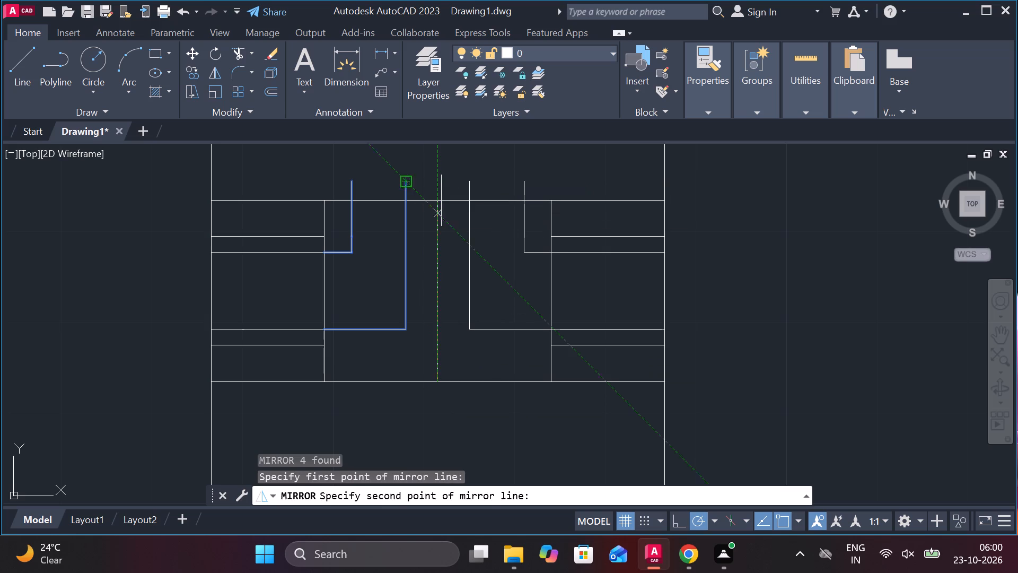
click(443, 201)
drag(480, 254, 443, 201)
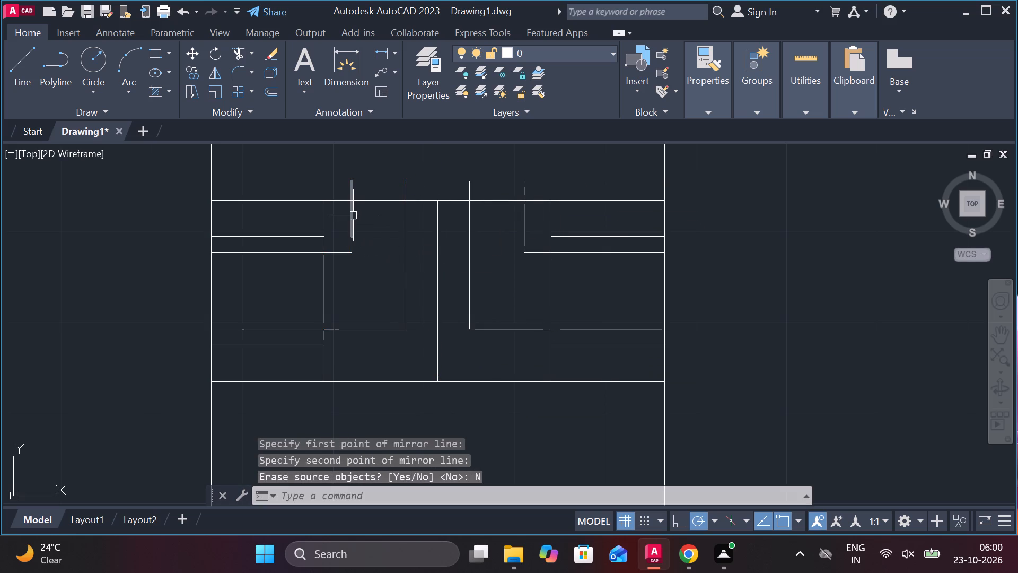
key(Escape)
Trim the four vertical line ends projecting above the arm's upper edge in the front view.
text(tr)
key(space)
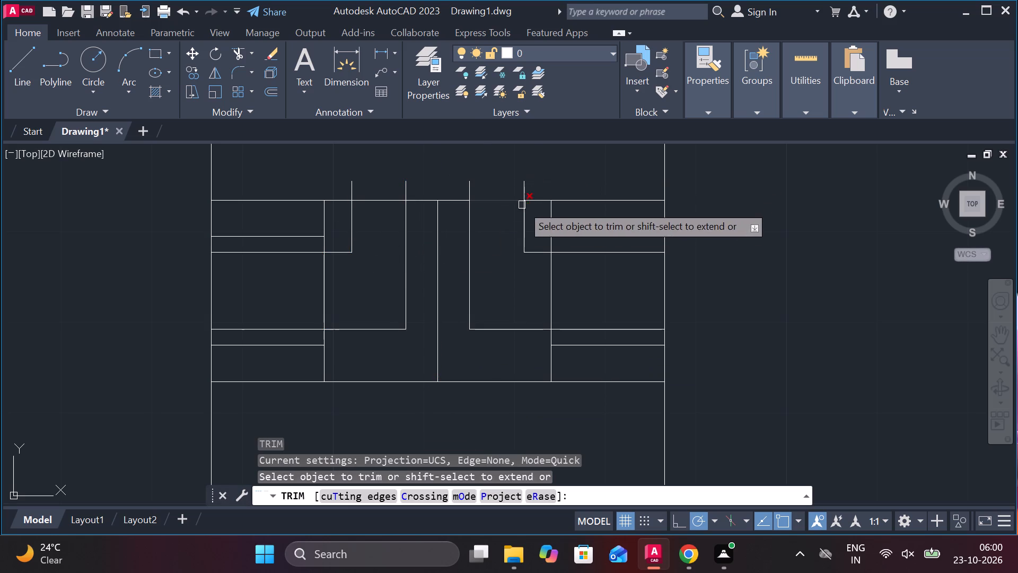
drag(548, 183, 329, 186)
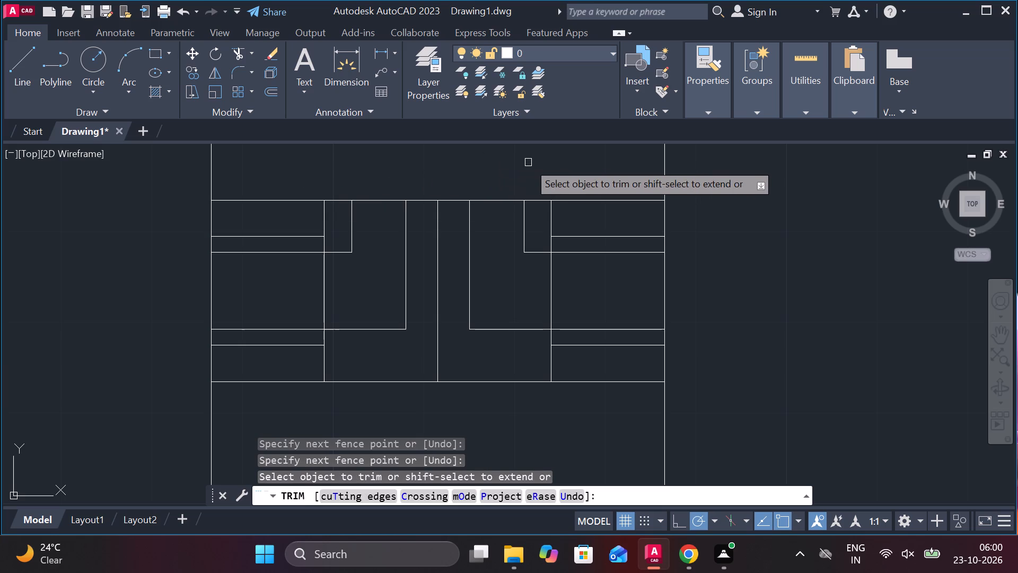
key(Escape)
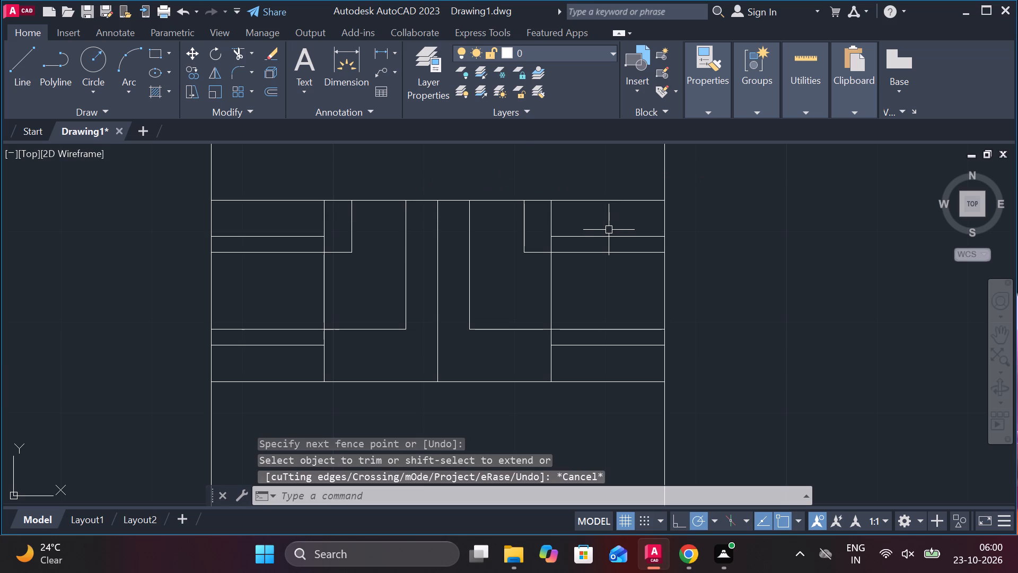
Trim the inner vertical lines of both side rectangles where they project above and below the rectangles in the front view's arm.
text(tr)
key(space)
click(551, 223)
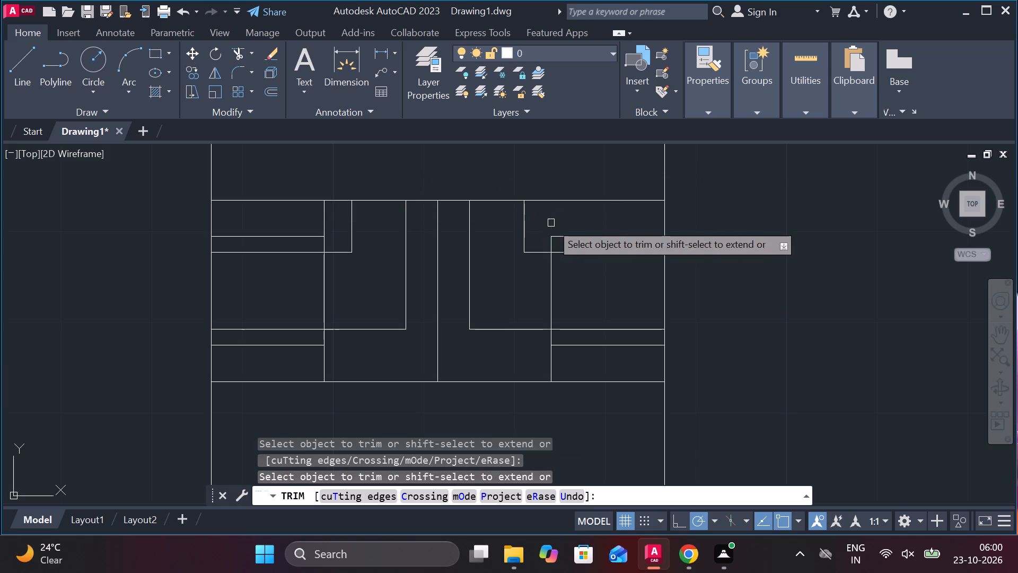
click(551, 362)
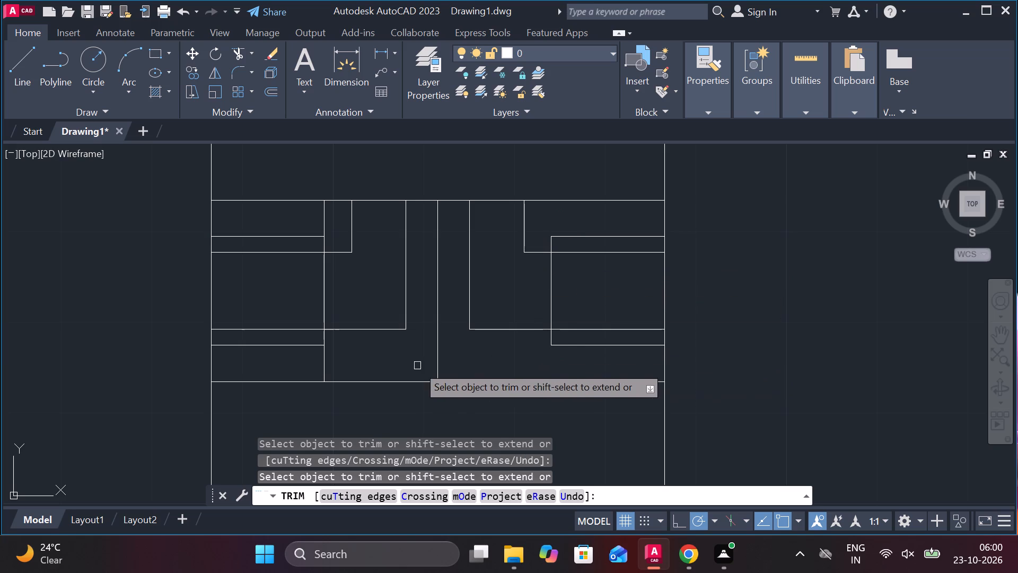
click(320, 359)
click(340, 365)
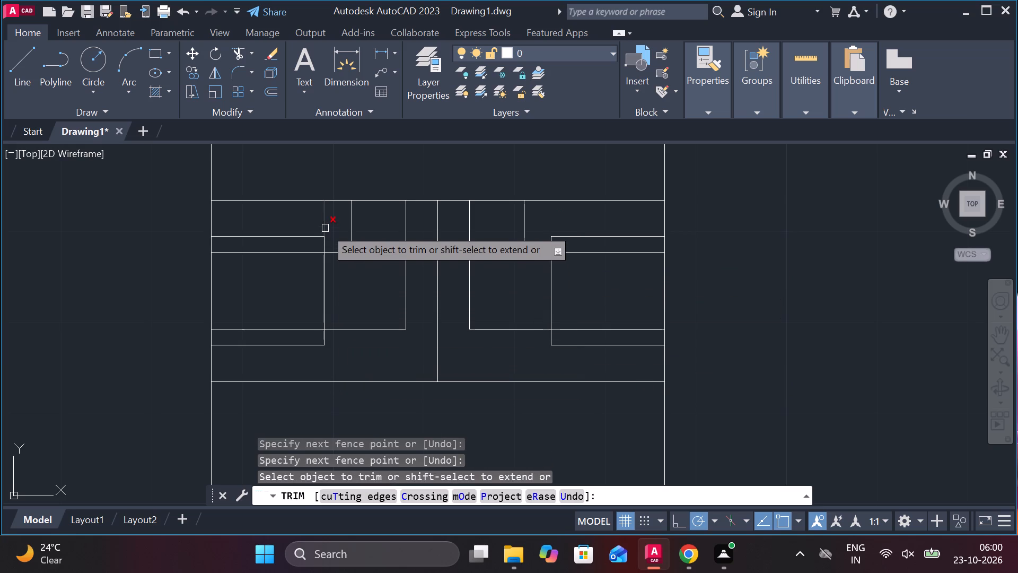
click(325, 228)
key(Escape)
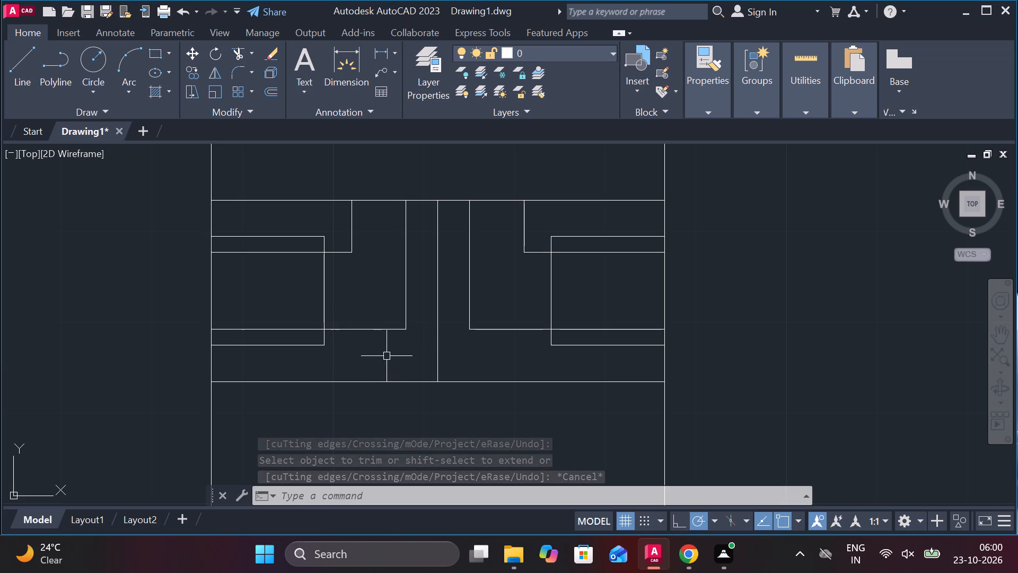
Draw a horizontal line through the arm's mid-height in the front view, extending it beyond both side edges of the plate.
key(l)
key(Return)
scroll(389, 359, down, 2)
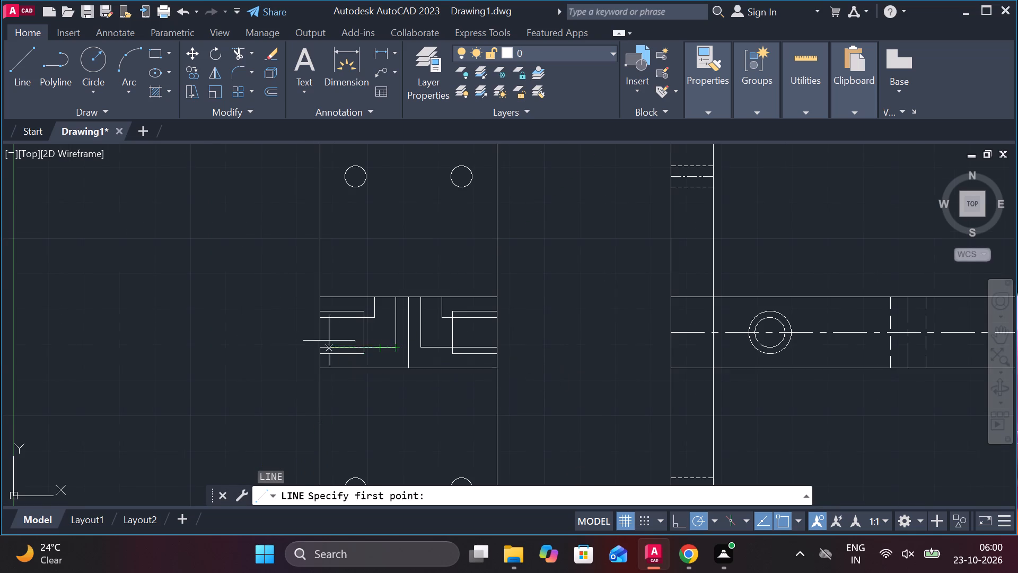
scroll(327, 338, up, 2)
click(310, 327)
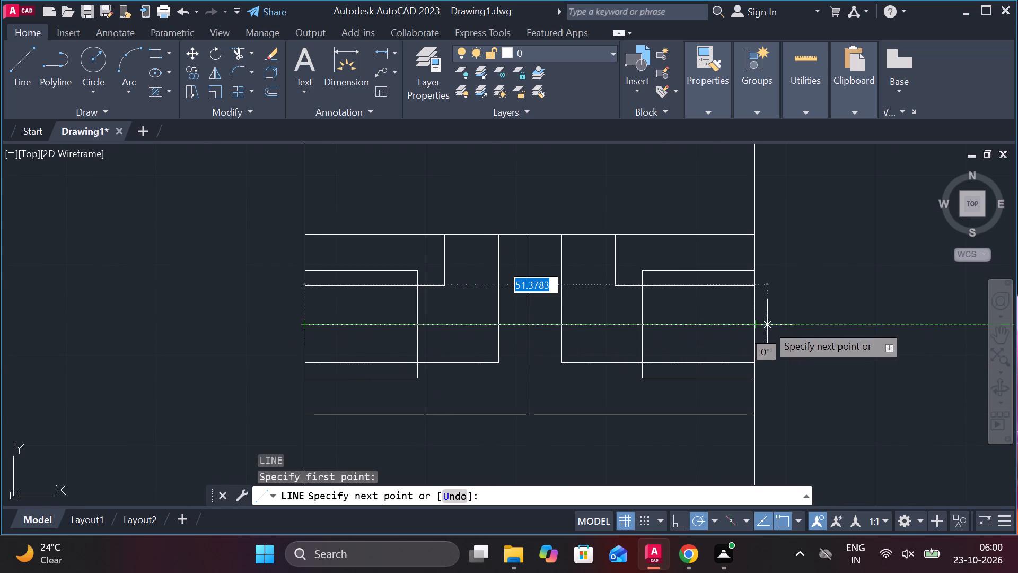
click(791, 328)
key(Escape)
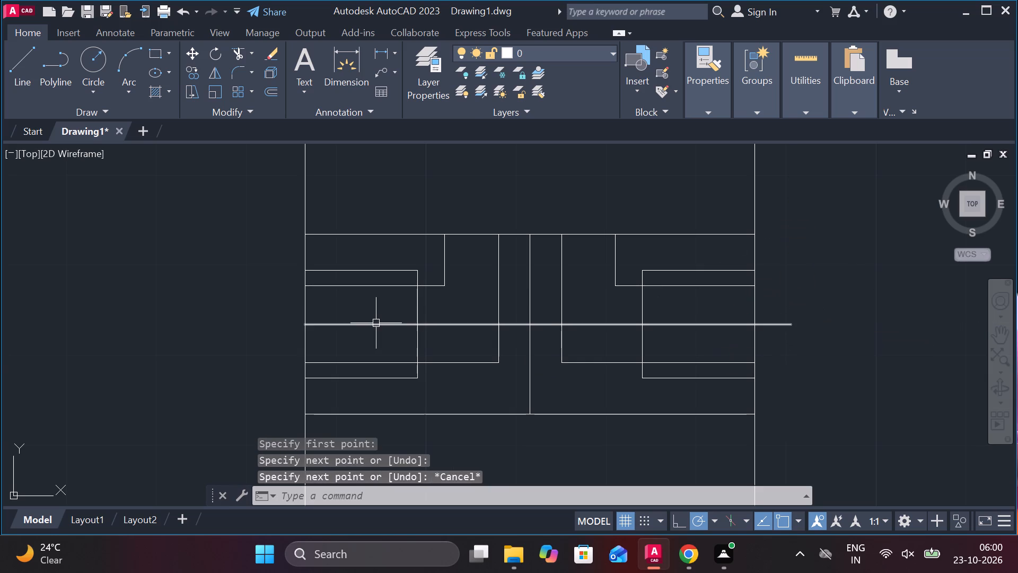
click(375, 323)
click(307, 325)
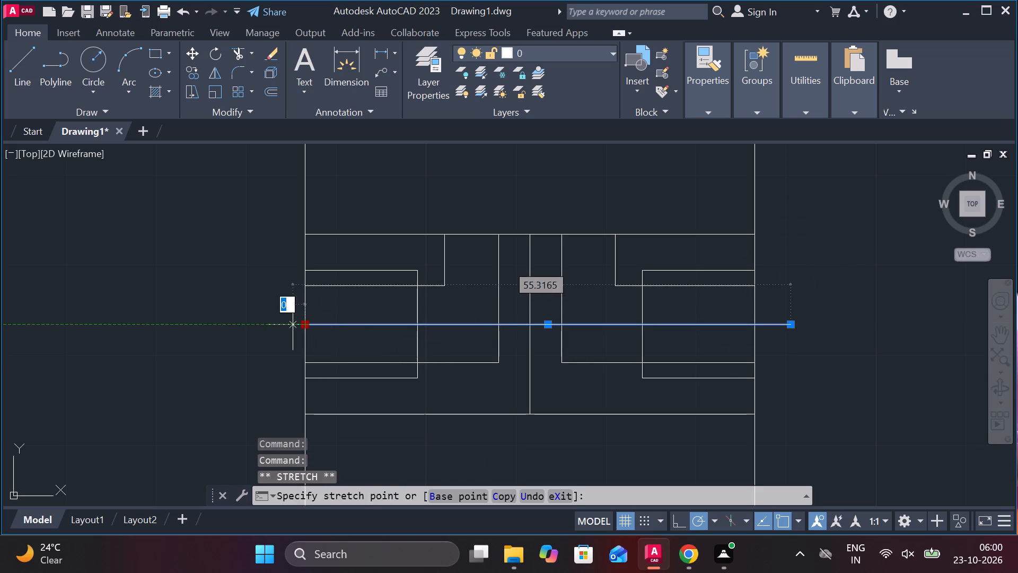
click(270, 325)
key(Escape)
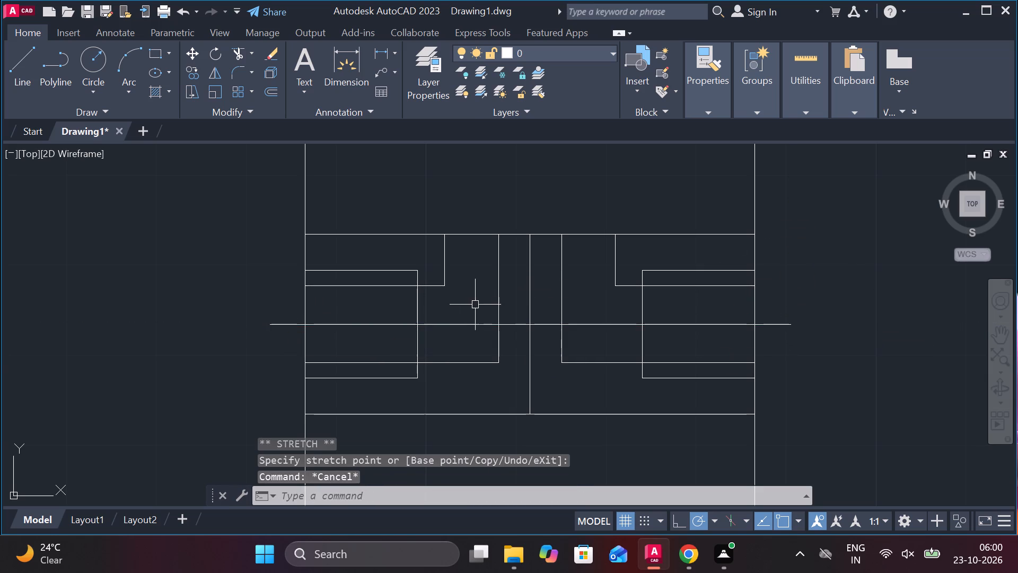
Join the upper horizontal lines and short vertical segments of the small profiles left of the front view's middle line.
scroll(473, 316, down, 1)
click(485, 355)
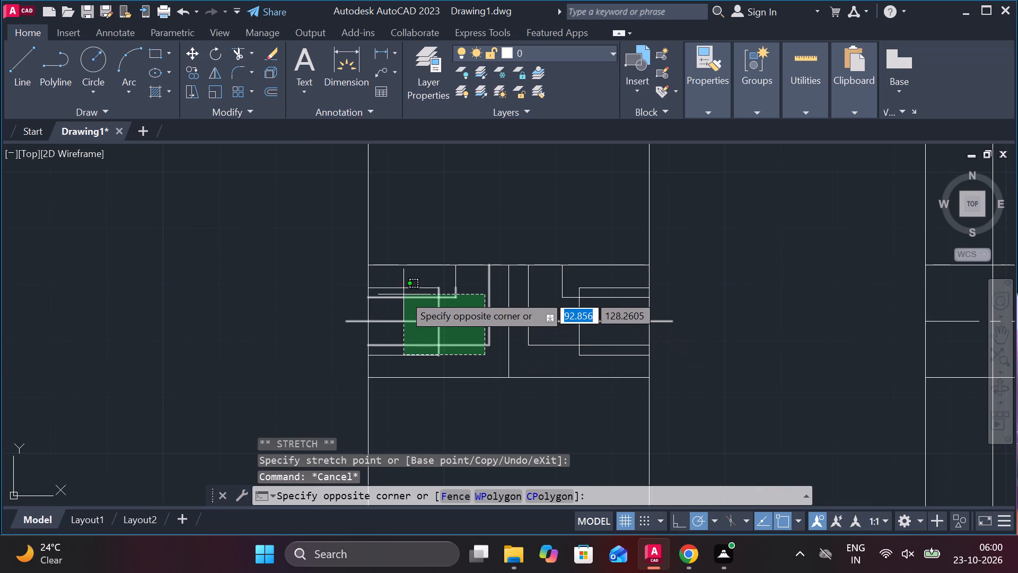
key(Escape)
click(401, 302)
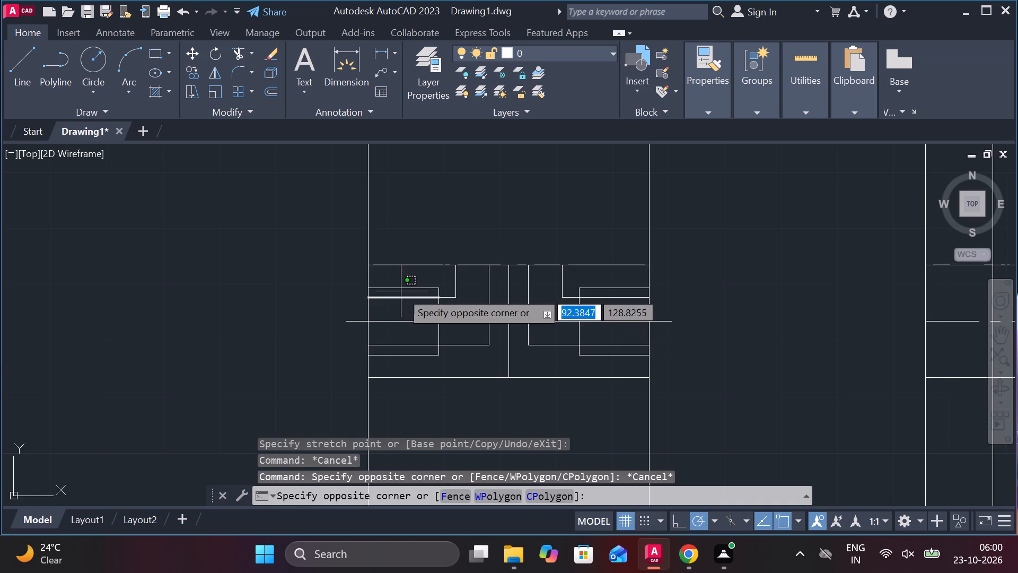
click(442, 309)
click(419, 296)
click(418, 289)
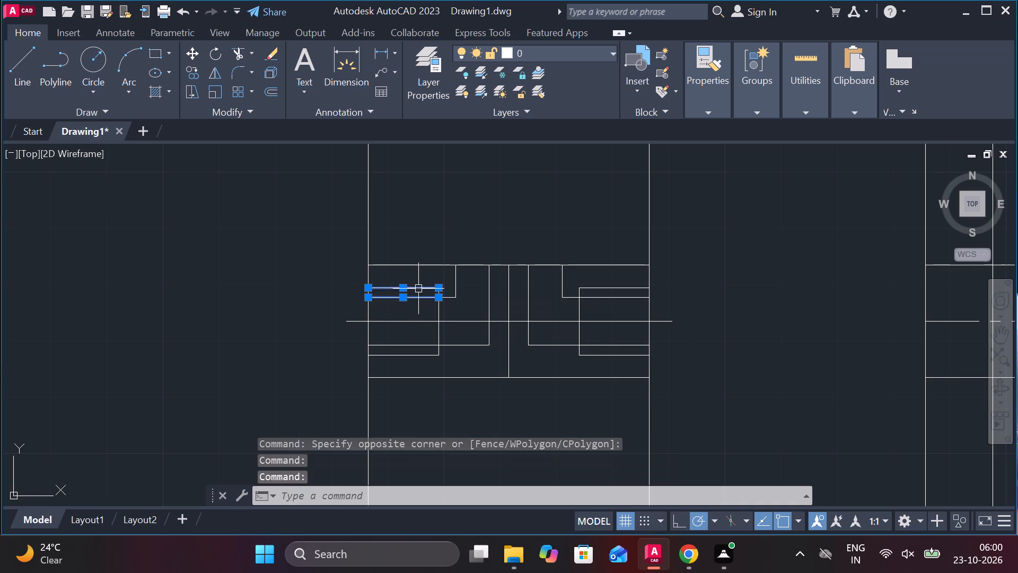
click(452, 285)
scroll(452, 289, up, 2)
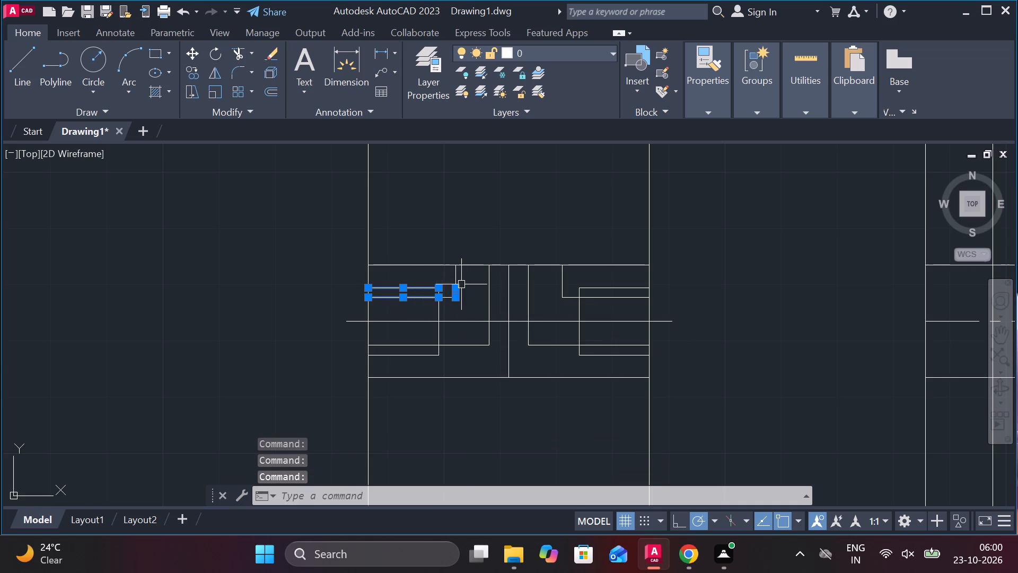
scroll(456, 285, up, 3)
click(435, 249)
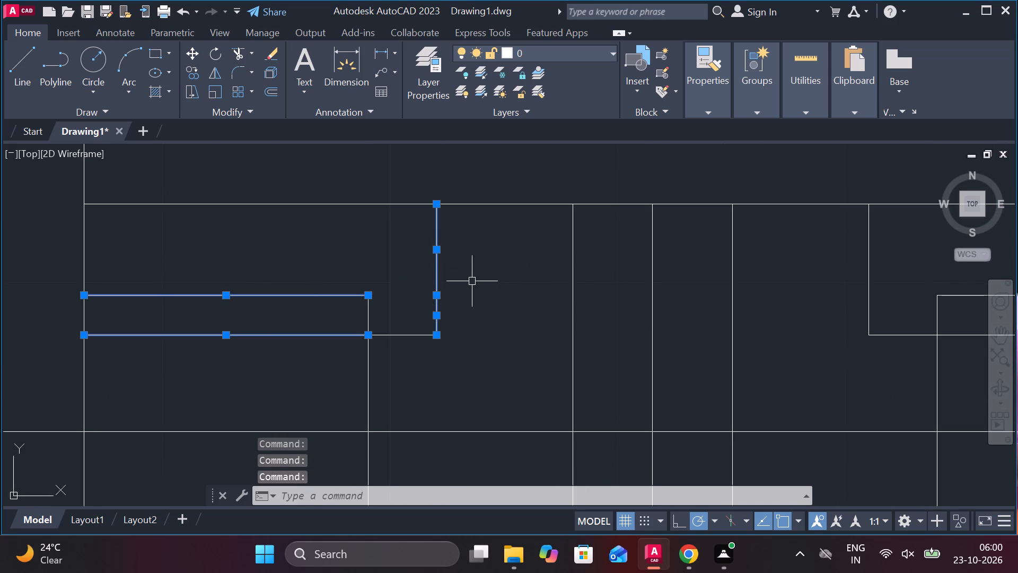
key(j)
key(Return)
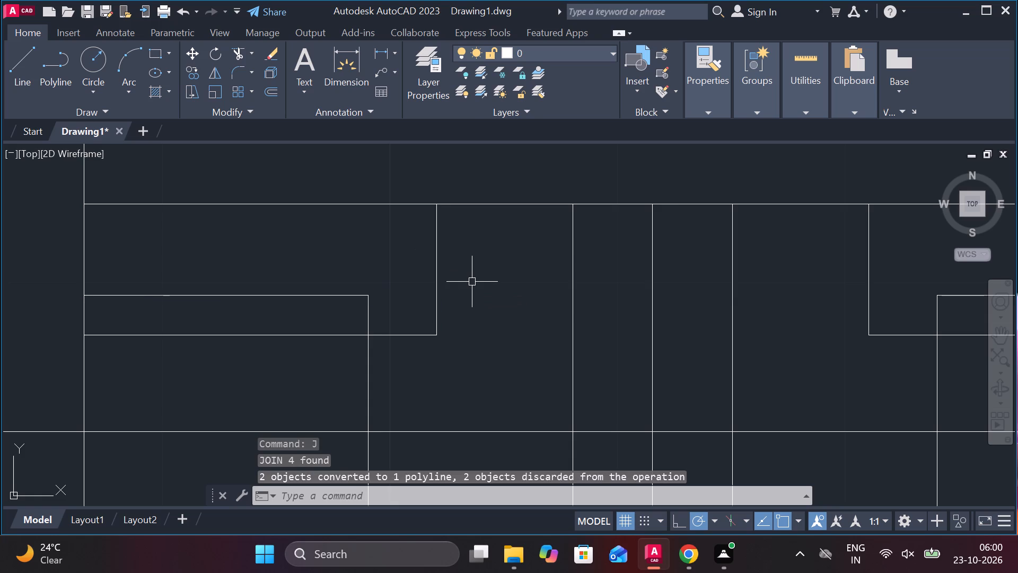
Join all line segments of the rectangular and L-shaped profiles on both sides of the front view's middle line, excluding the horizontal mid-height line.
click(438, 257)
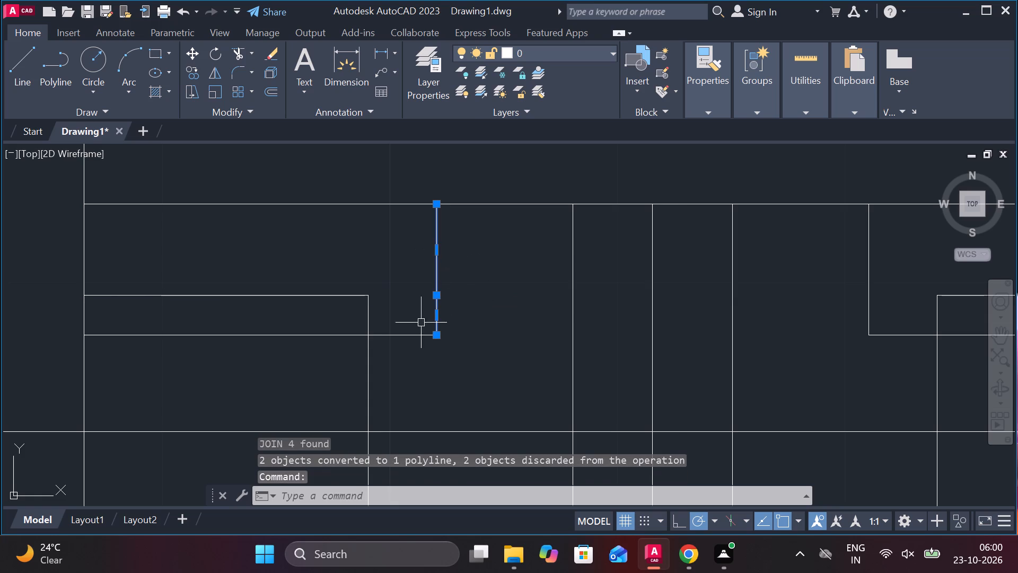
click(398, 333)
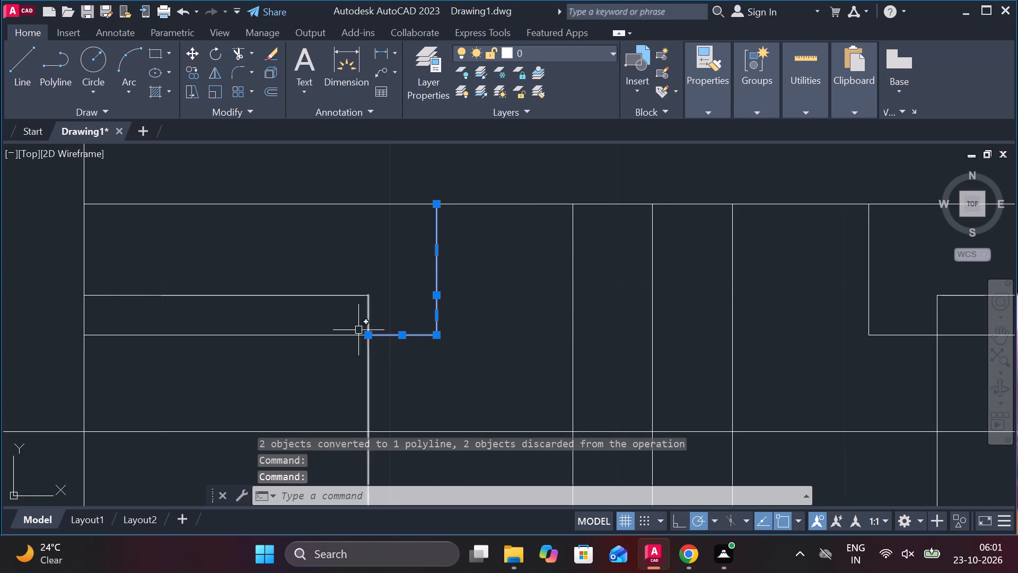
click(352, 334)
scroll(352, 334, down, 3)
scroll(346, 392, up, 2)
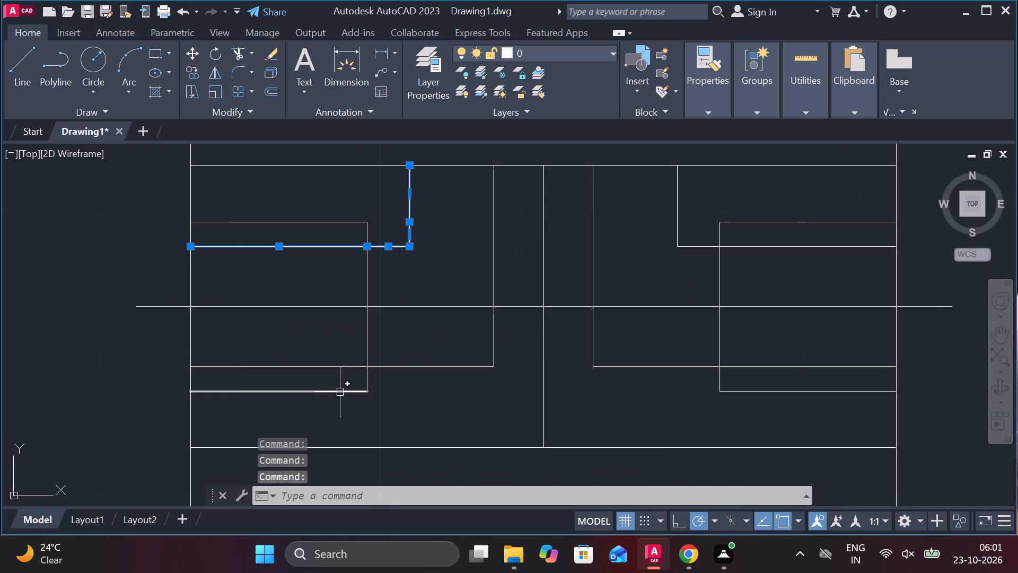
click(340, 392)
click(389, 395)
click(320, 342)
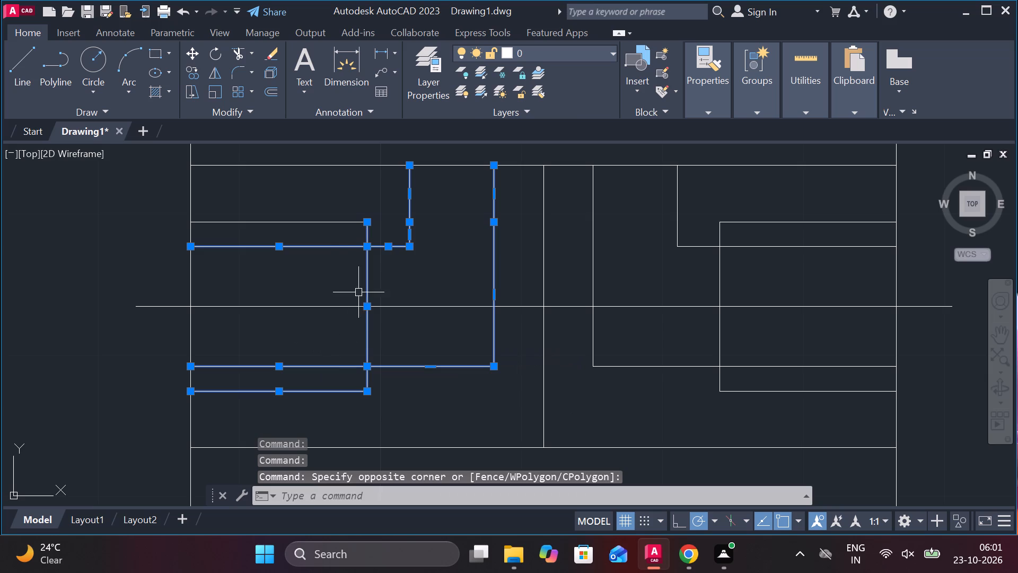
drag(334, 251, 327, 245)
click(264, 206)
scroll(469, 292, down, 2)
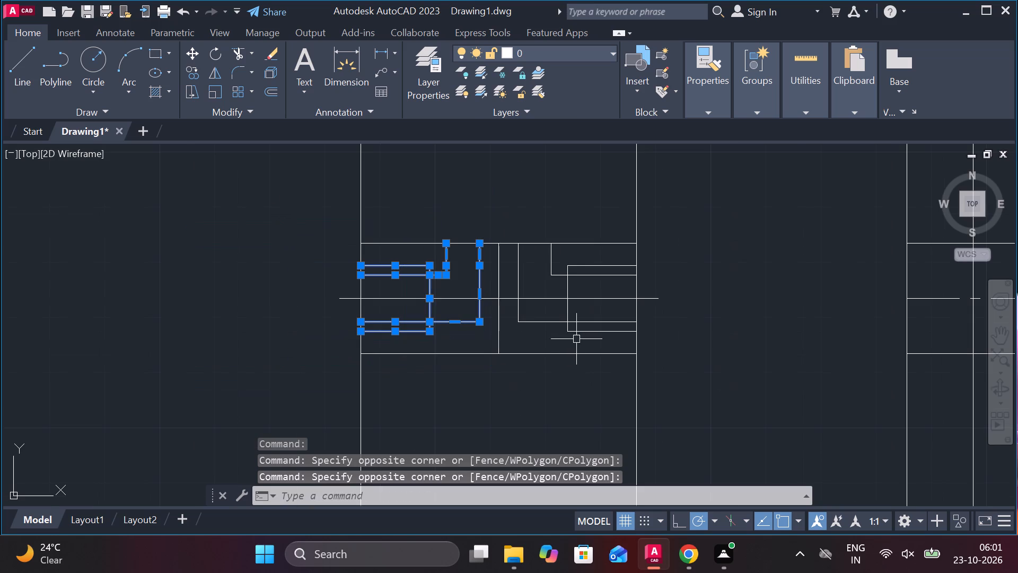
click(589, 338)
click(521, 268)
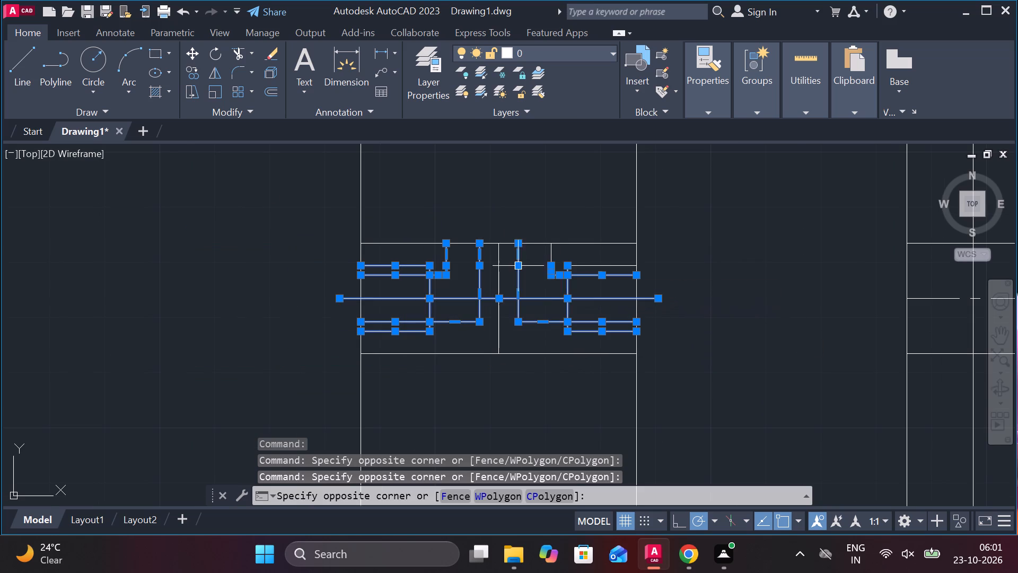
click(593, 265)
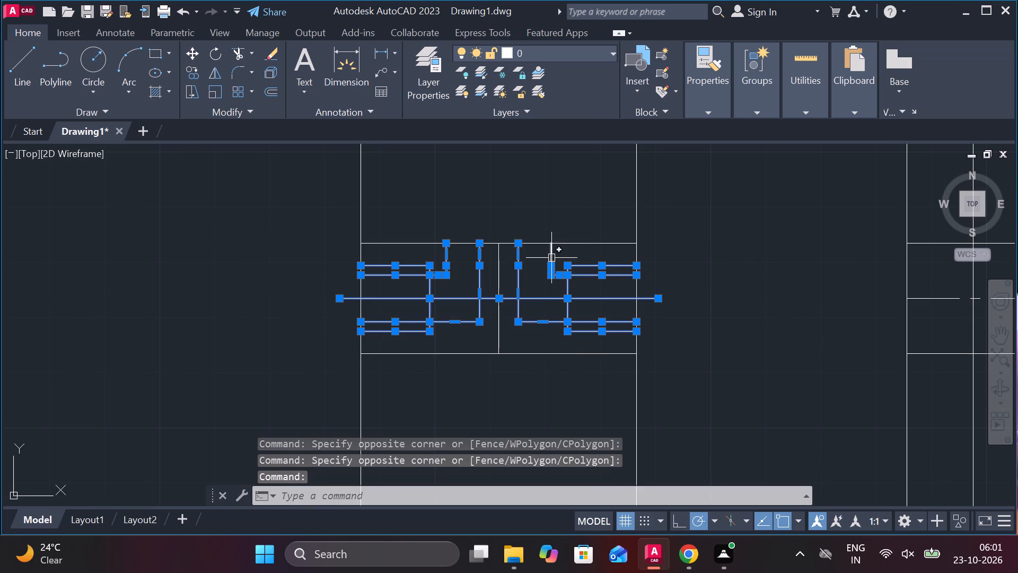
click(551, 258)
scroll(500, 306, up, 3)
scroll(500, 306, down, 2)
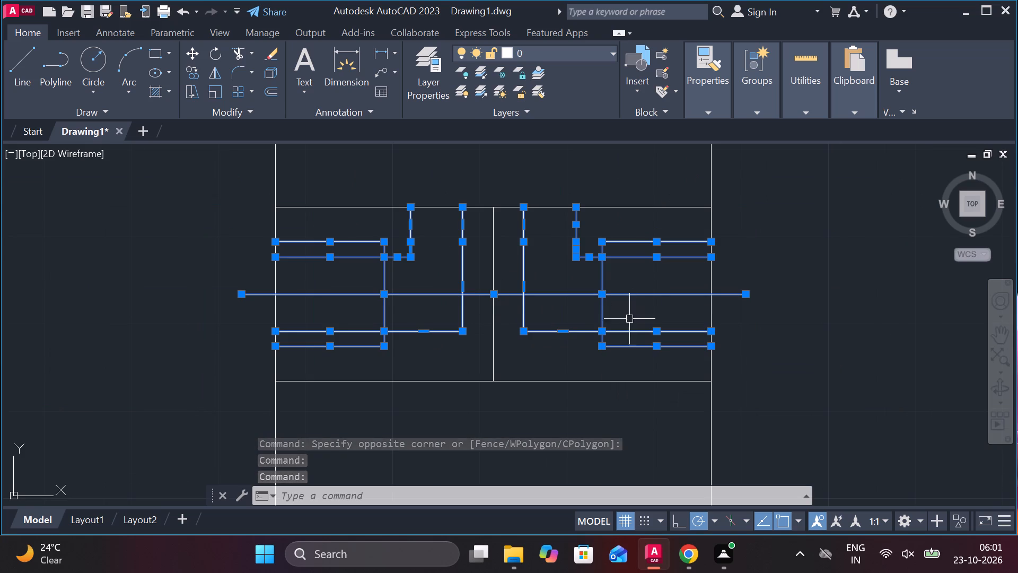
shift+click(543, 297)
key(j)
key(Return)
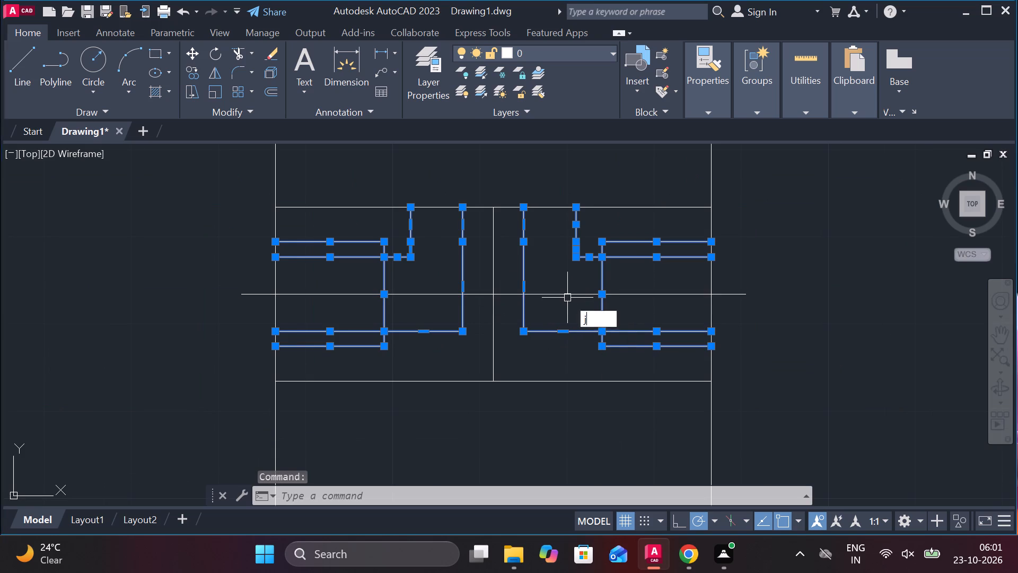
Assign the DASHED linetype to the six rectangular and L-shaped profiles inside the front view's arm.
click(405, 335)
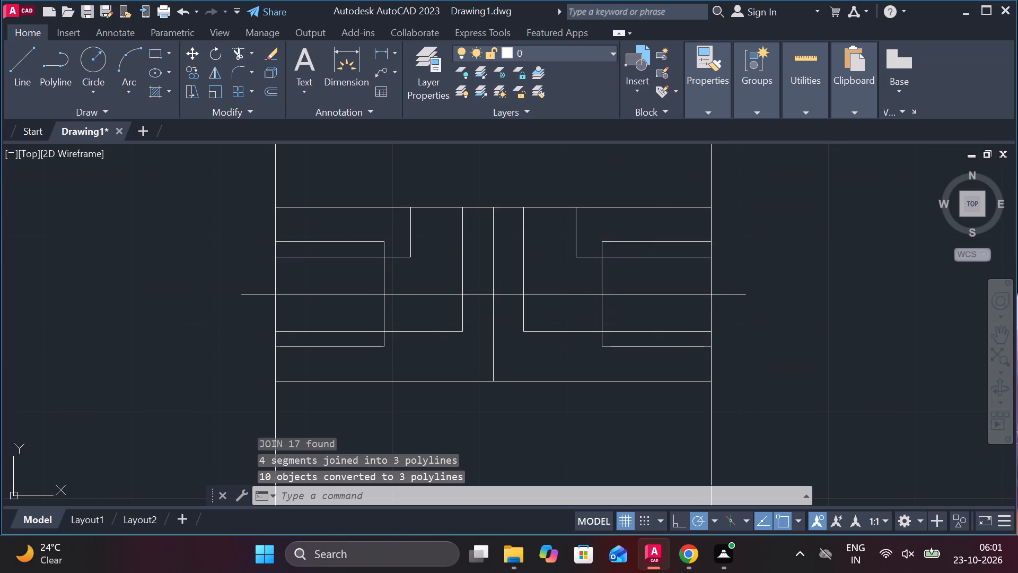
click(359, 346)
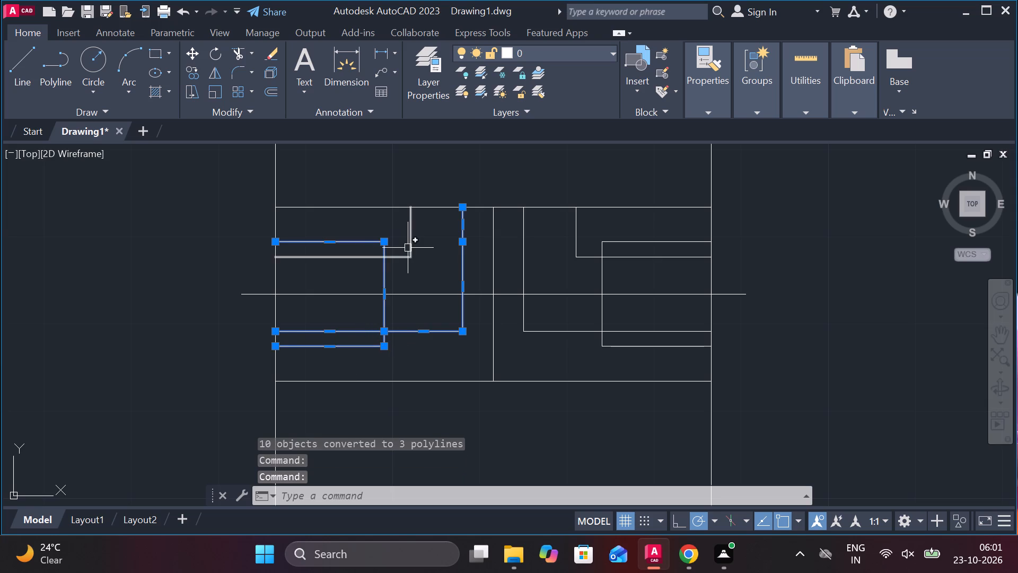
click(408, 248)
click(579, 229)
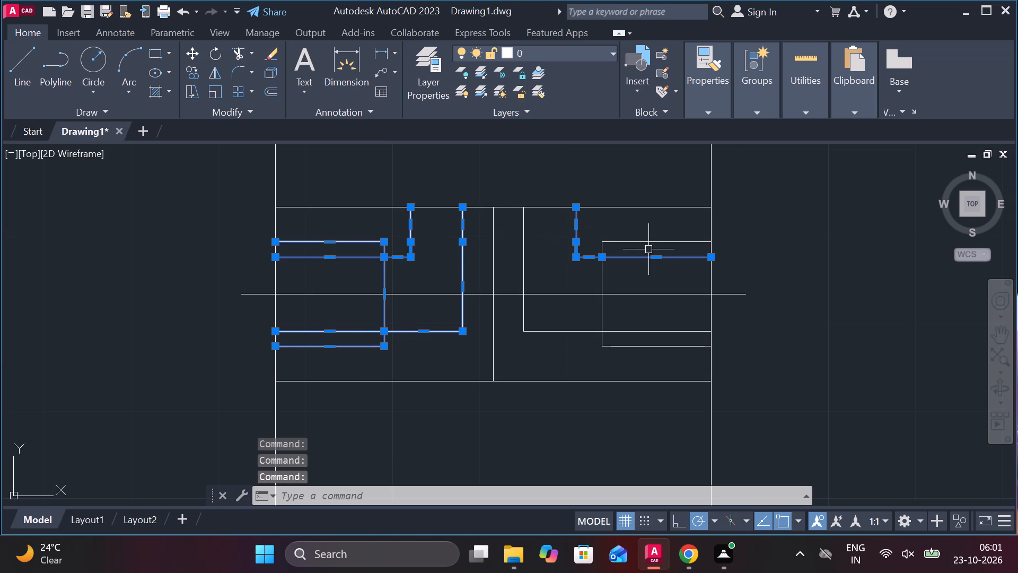
click(651, 245)
click(575, 331)
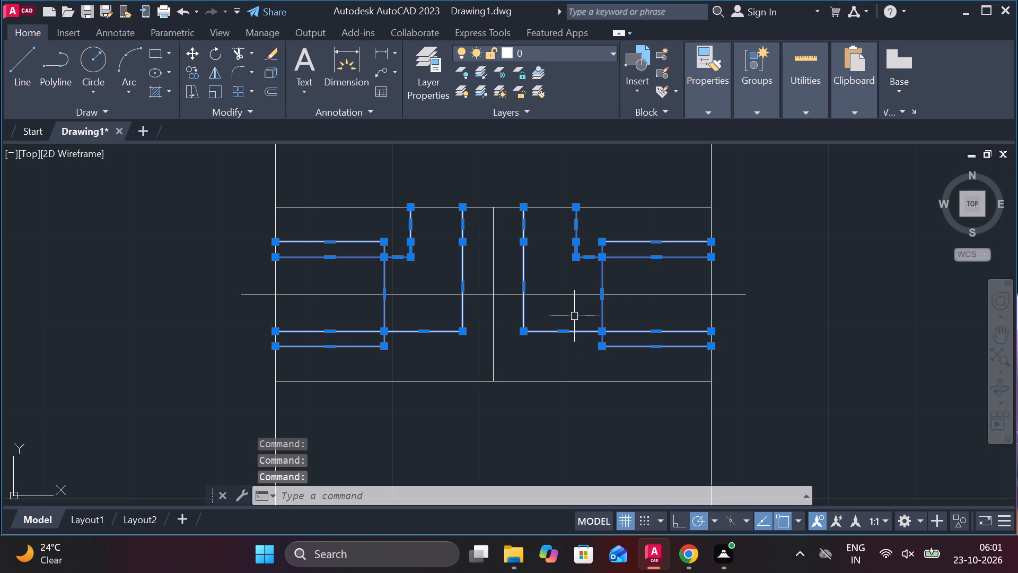
click(713, 120)
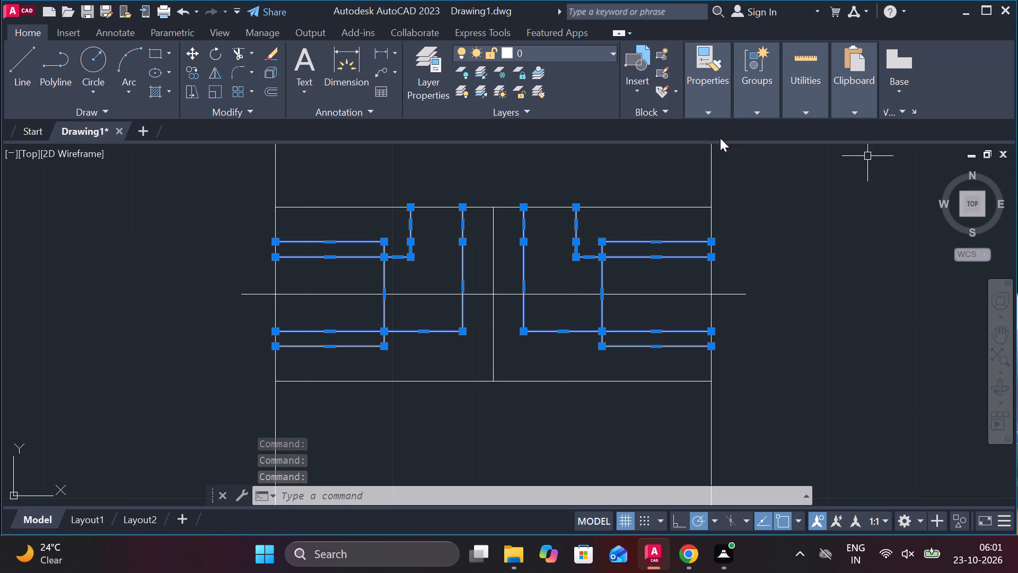
click(697, 108)
click(778, 163)
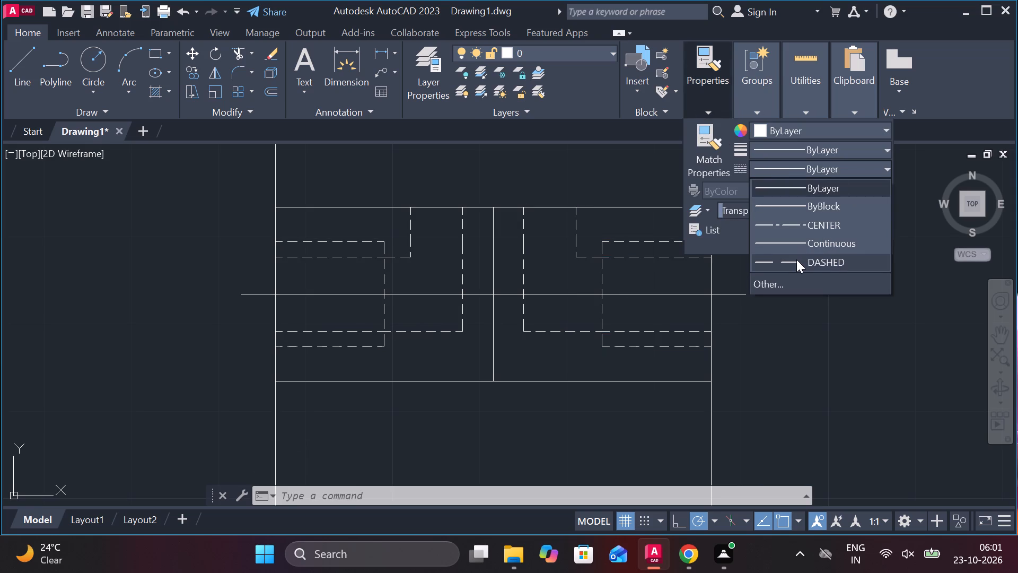
click(796, 259)
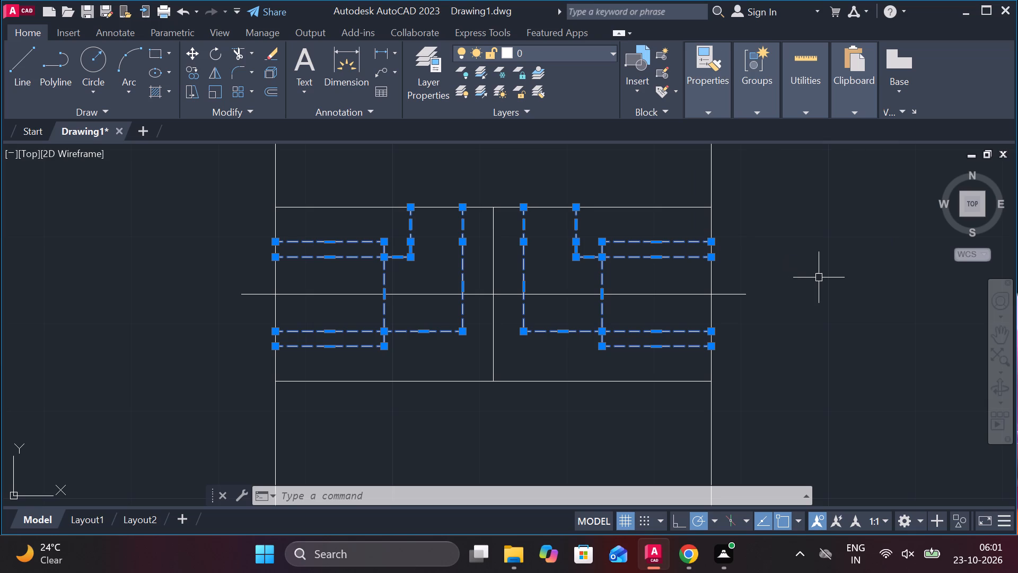
key(Escape)
Assign the CENTER linetype to the horizontal mid-height line and the vertical middle line of the front view's arm.
click(520, 296)
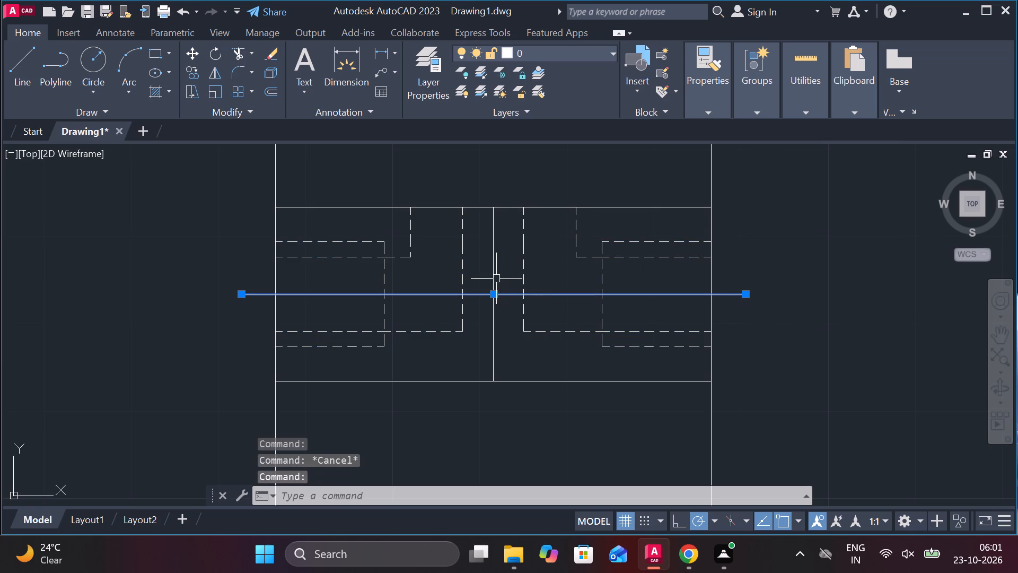
click(496, 279)
click(705, 117)
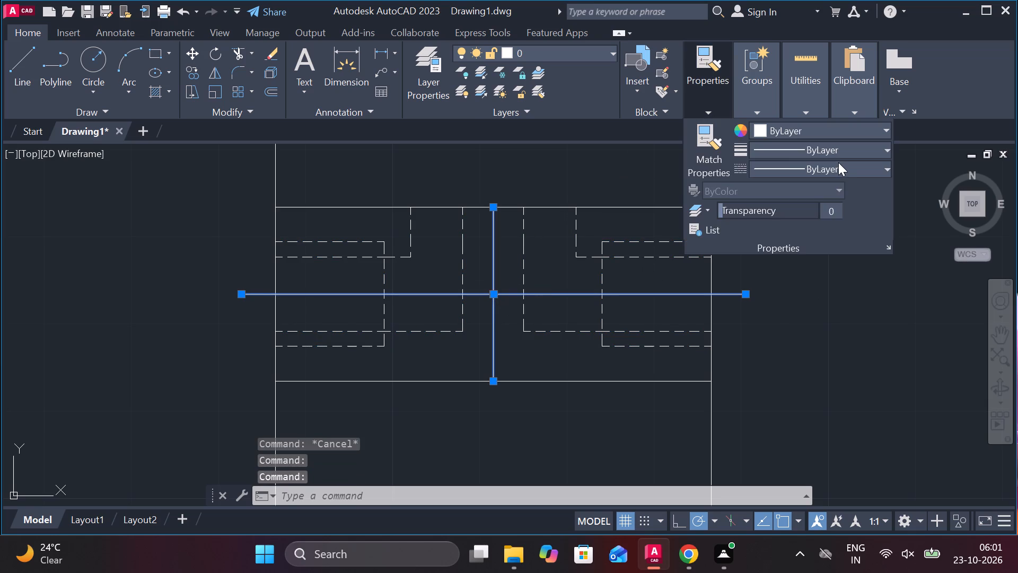
click(839, 165)
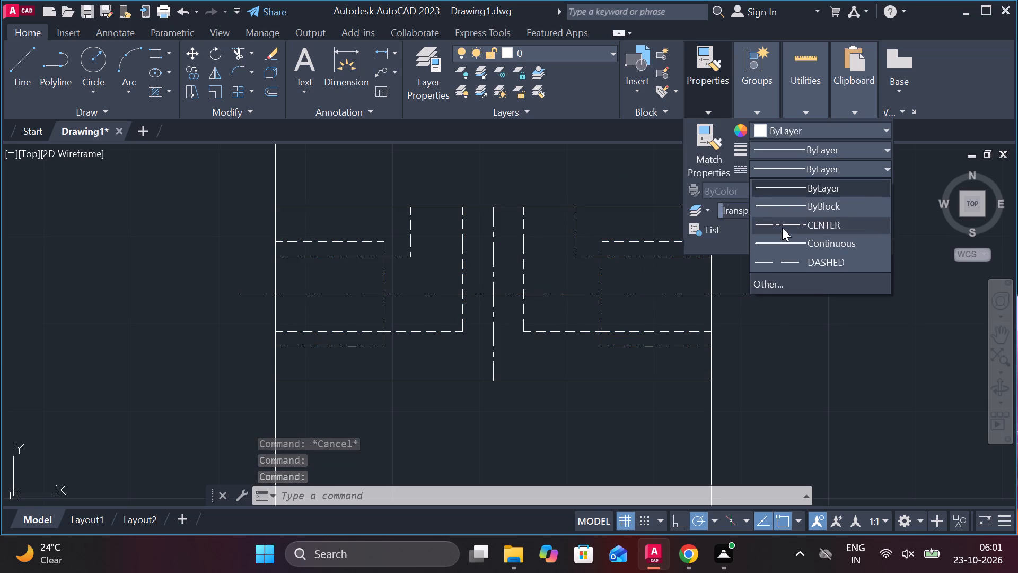
click(782, 228)
key(Escape)
scroll(837, 398, down, 2)
middle_drag(793, 393, 765, 392)
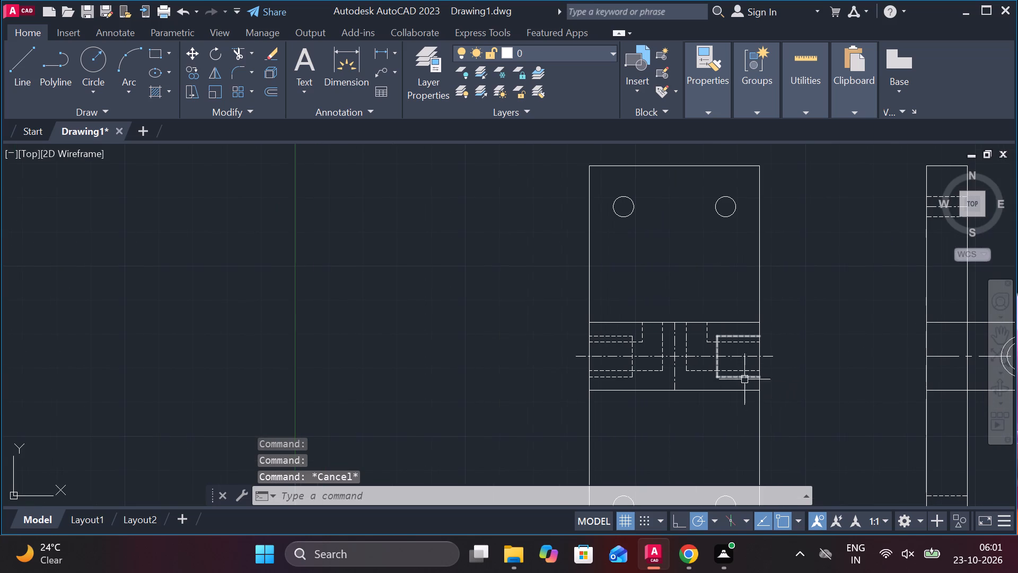
Add a vertical linear dimension beside the front view from the plate's upper-right corner to the horizontal centre line.
middle_drag(758, 375, 708, 348)
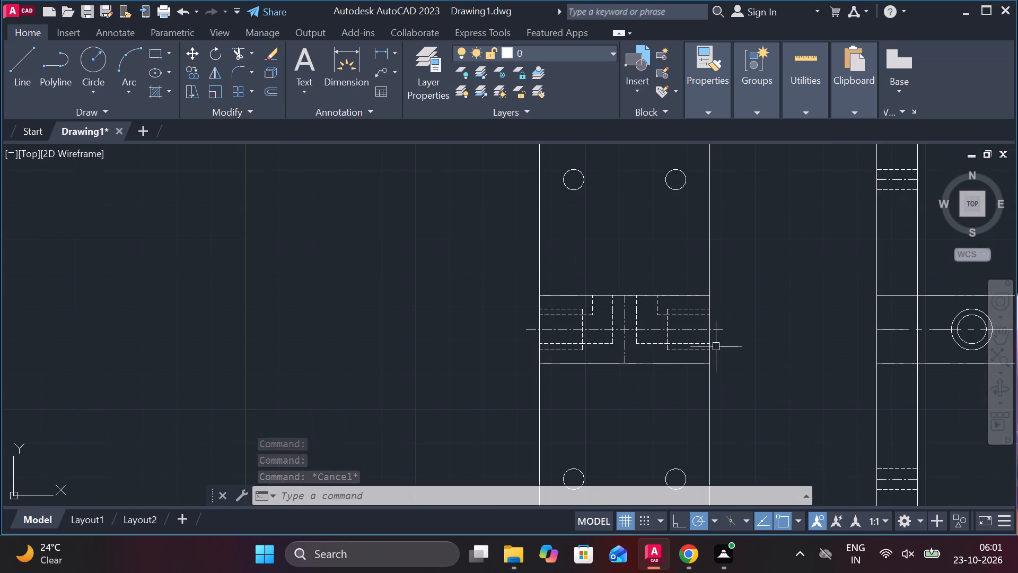
scroll(742, 359, down, 1)
middle_drag(734, 360, 576, 305)
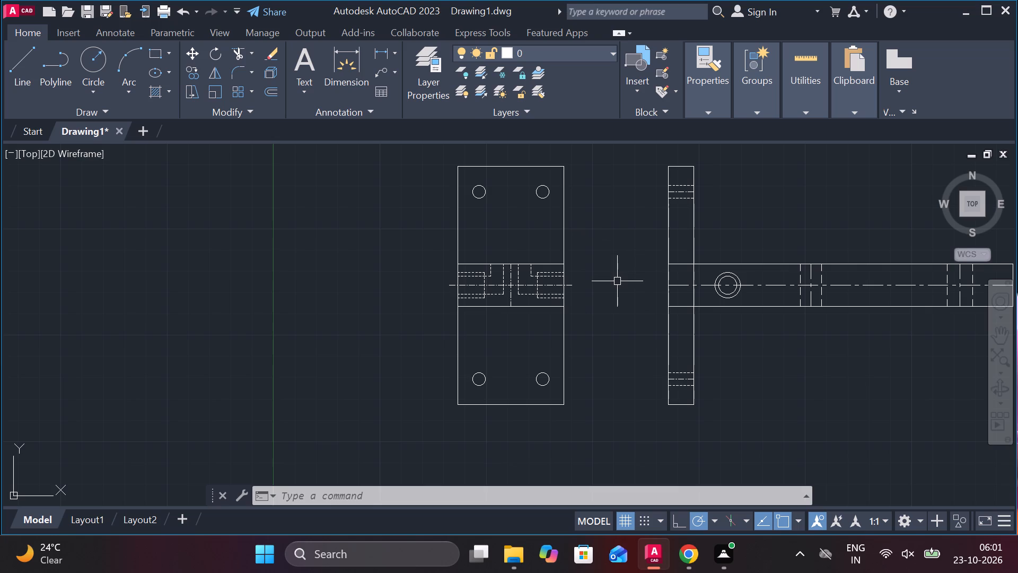
key(Escape)
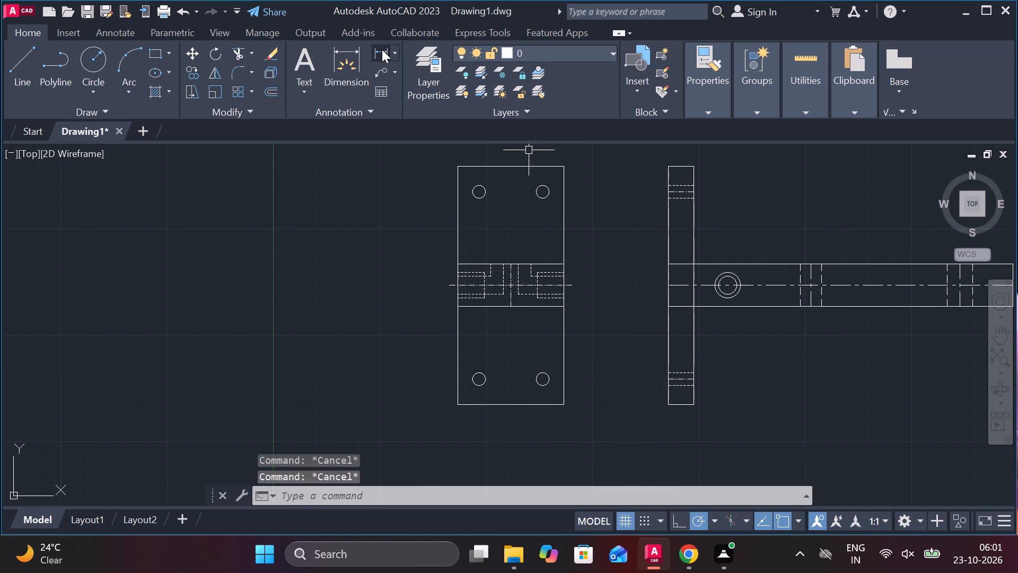
click(382, 49)
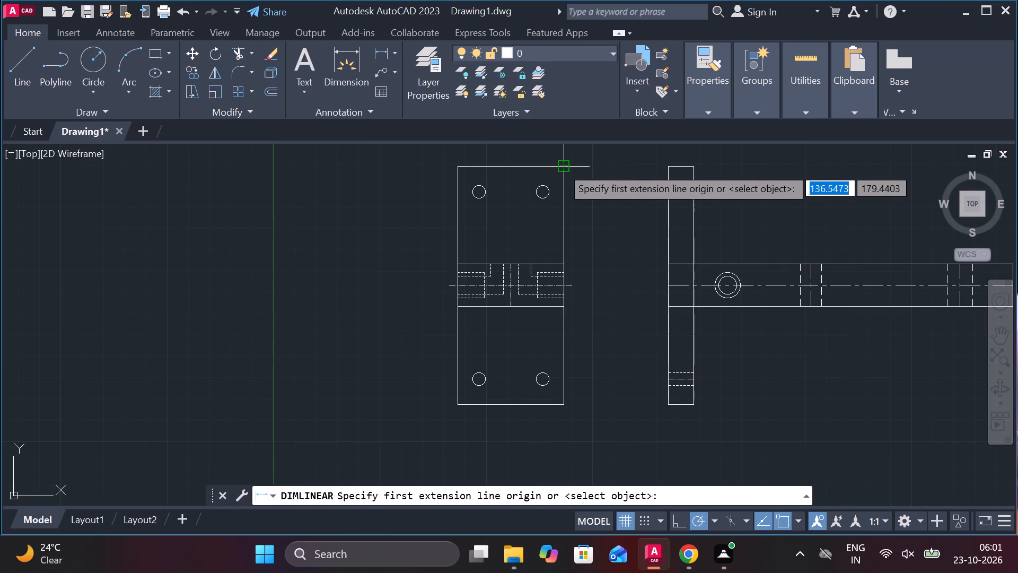
click(561, 167)
click(563, 282)
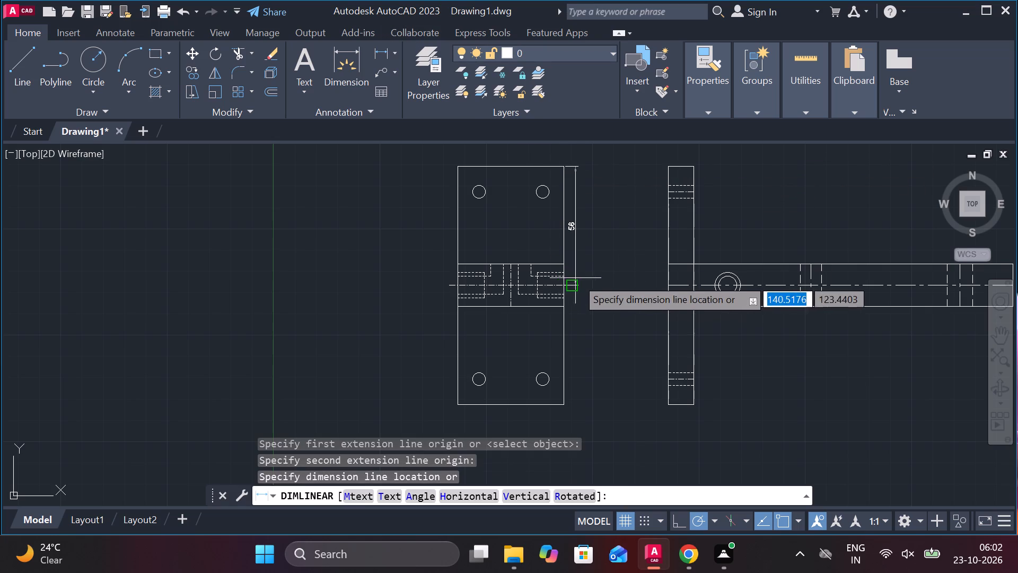
click(598, 276)
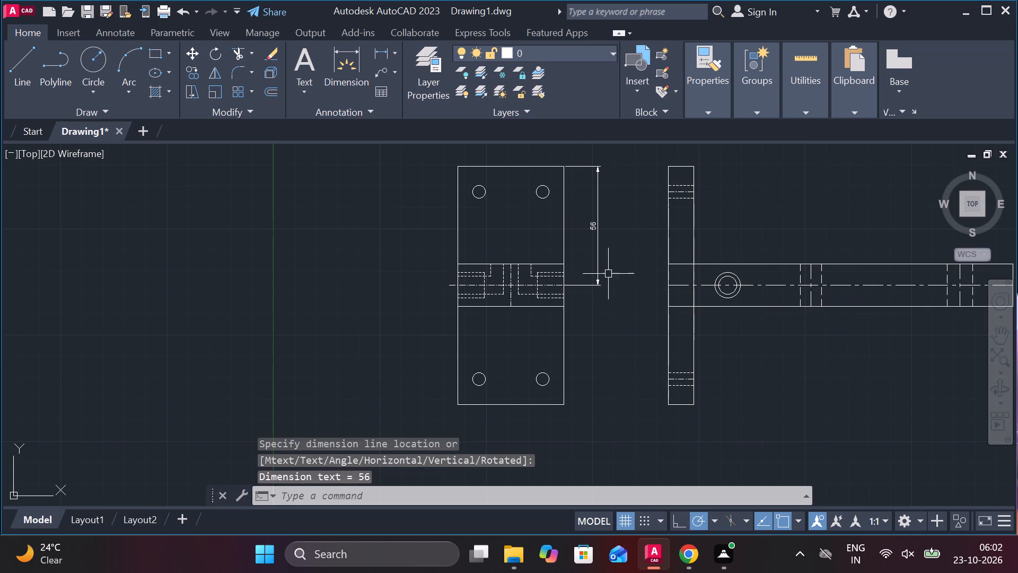
Modify the ISO-25 dimension style to arrow size 3.5, ISO standard text alignment and text height 4.5.
text(d)
key(space)
click(675, 237)
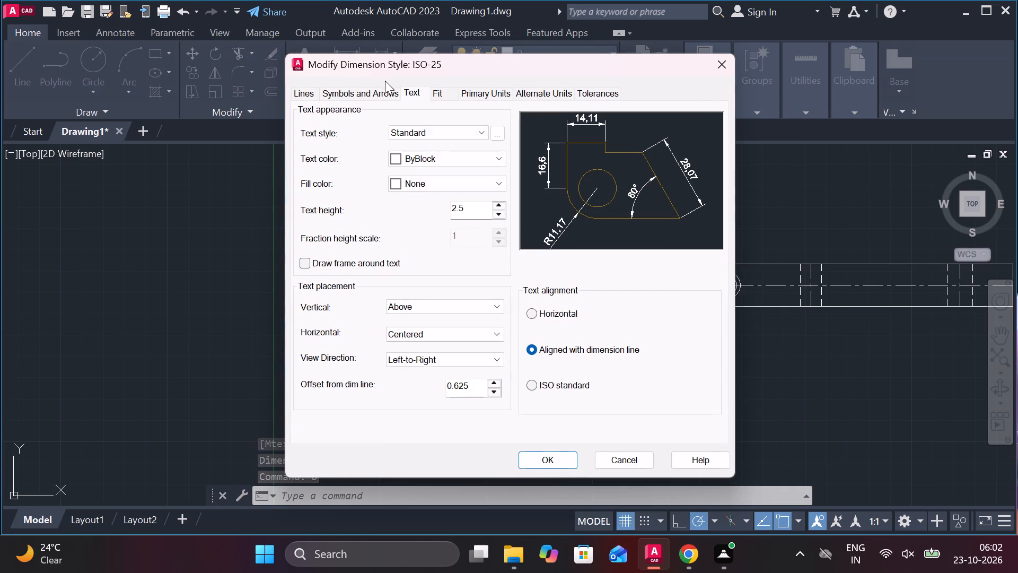
click(381, 91)
drag(323, 261, 277, 259)
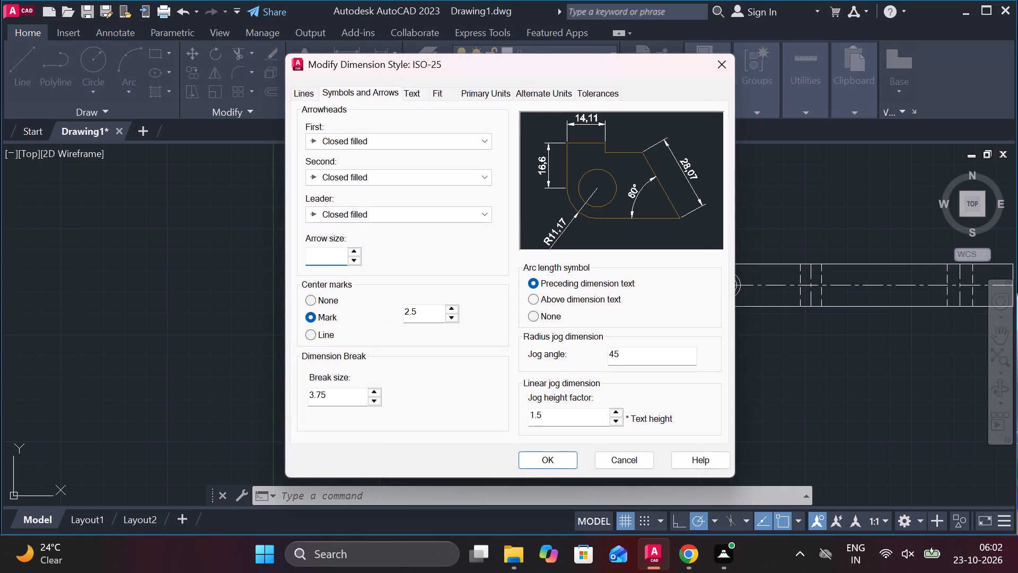
drag(277, 259, 272, 259)
text(3.5)
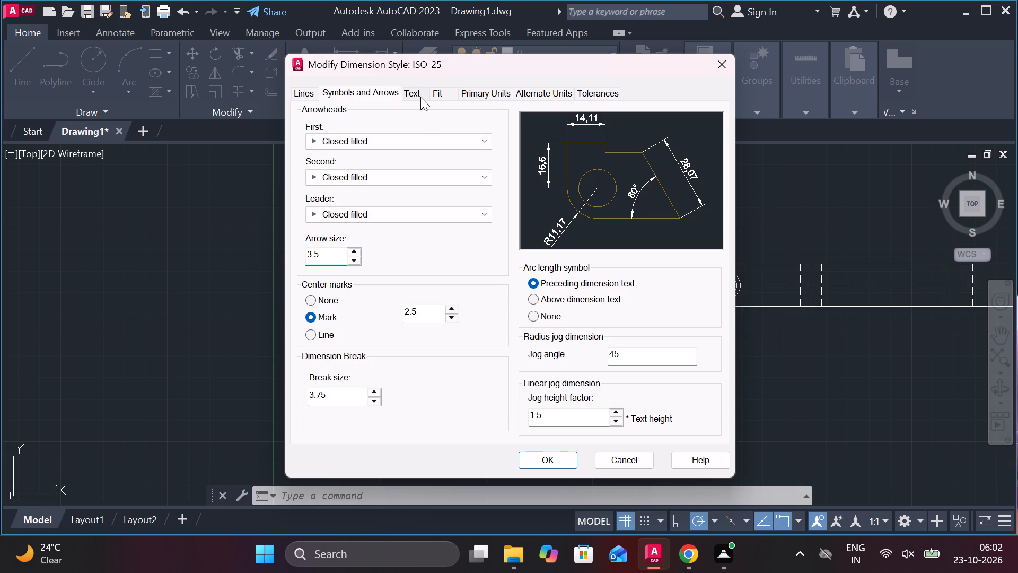
click(420, 97)
click(536, 391)
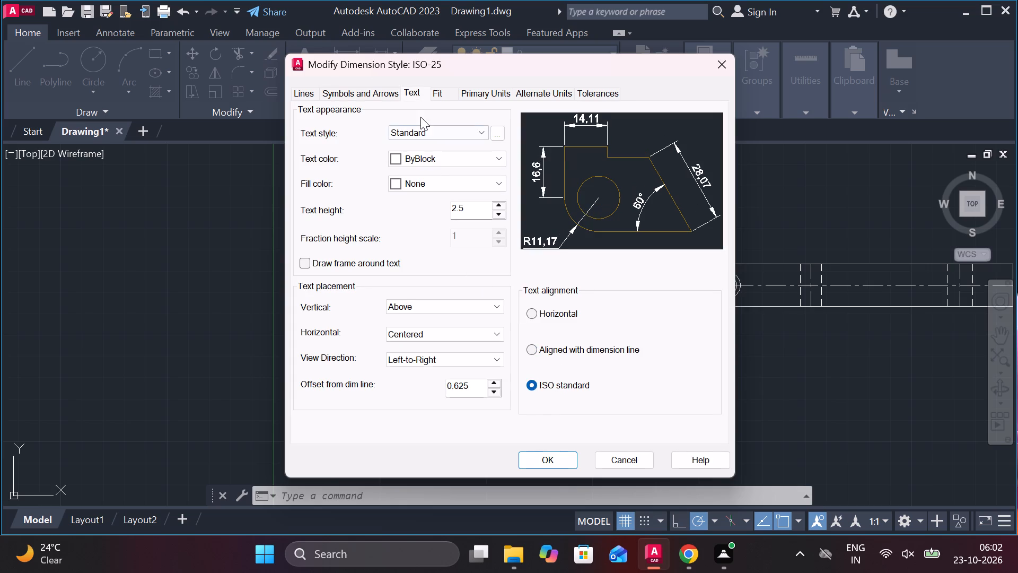
drag(474, 212, 410, 209)
text(4.5)
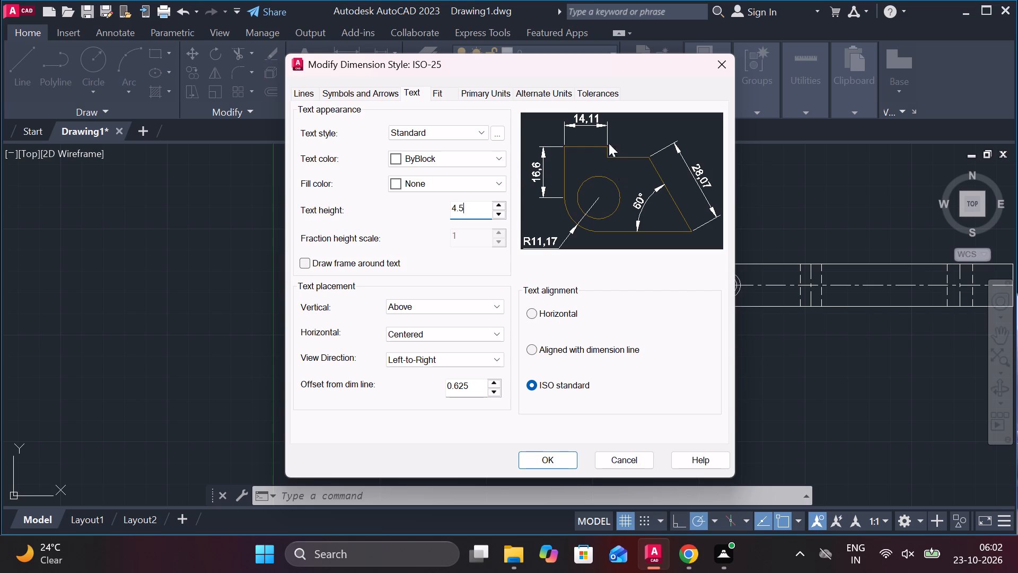
Set the ISO-25 style's linear dimension precision to 0 and make the style current.
click(489, 95)
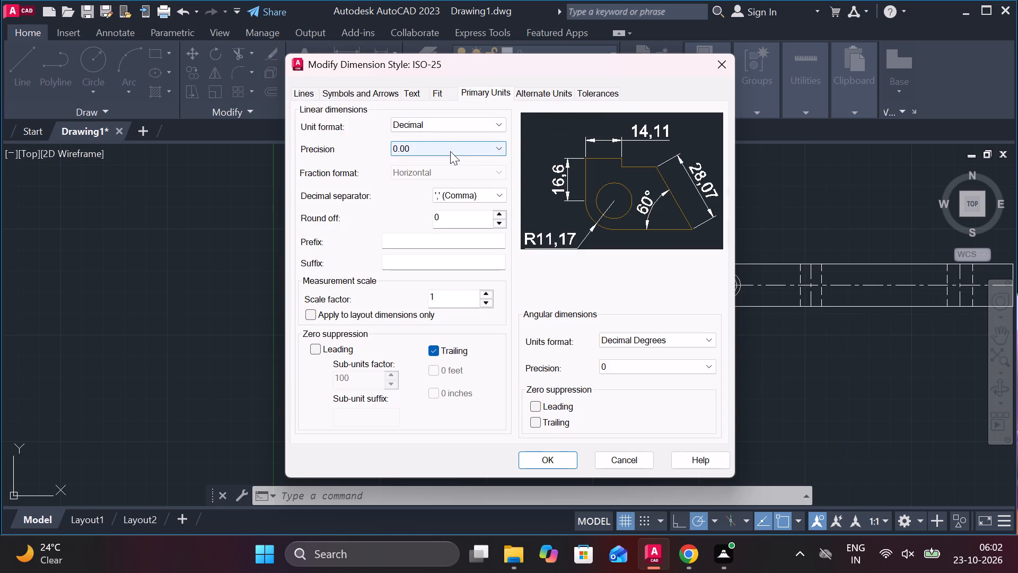
click(450, 151)
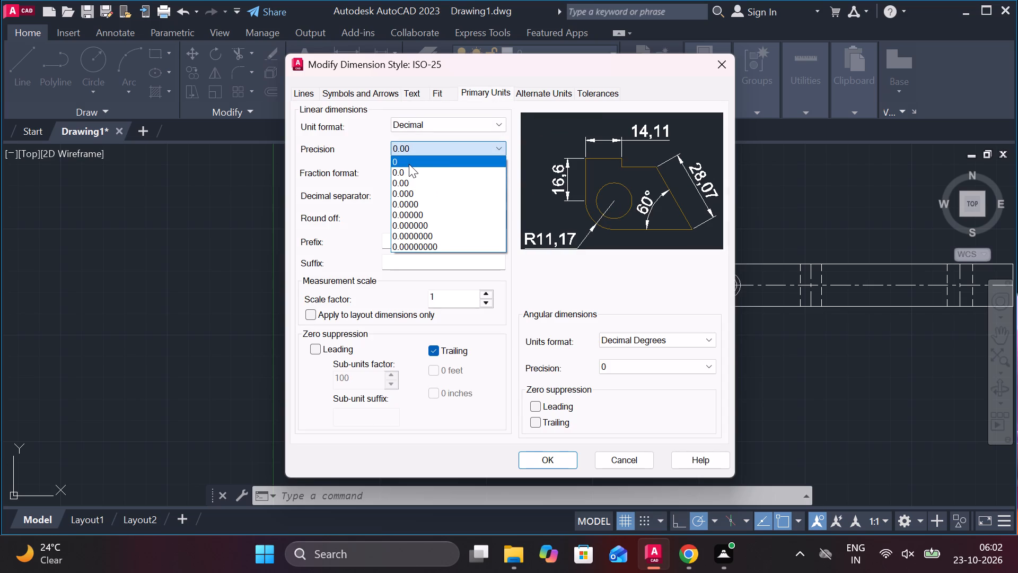
click(409, 164)
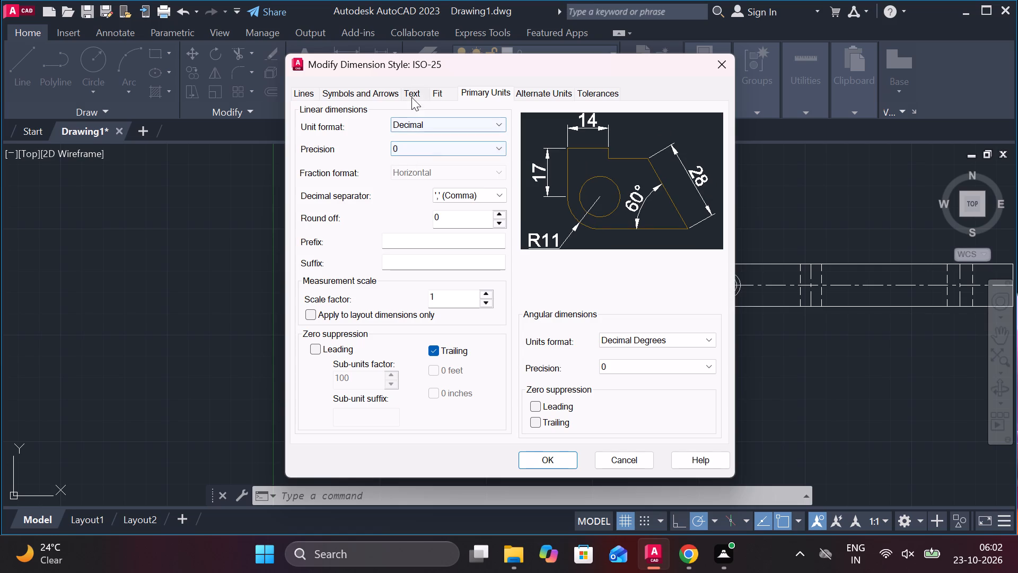
click(440, 93)
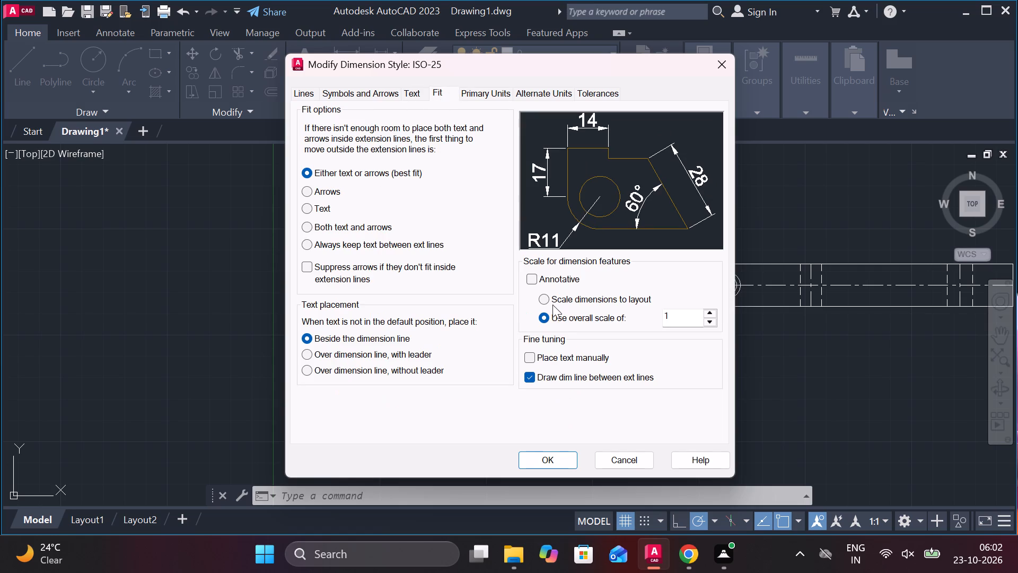
click(536, 462)
click(680, 188)
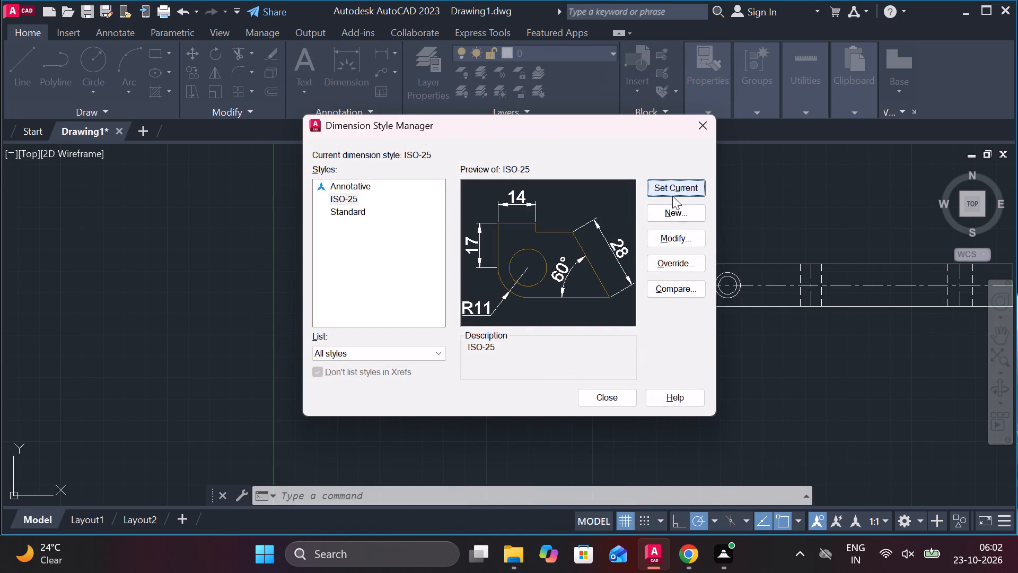
click(625, 394)
Modify the ISO-25 dimension style to arrow size 4 and text height 5, and set it current.
scroll(627, 393, down, 2)
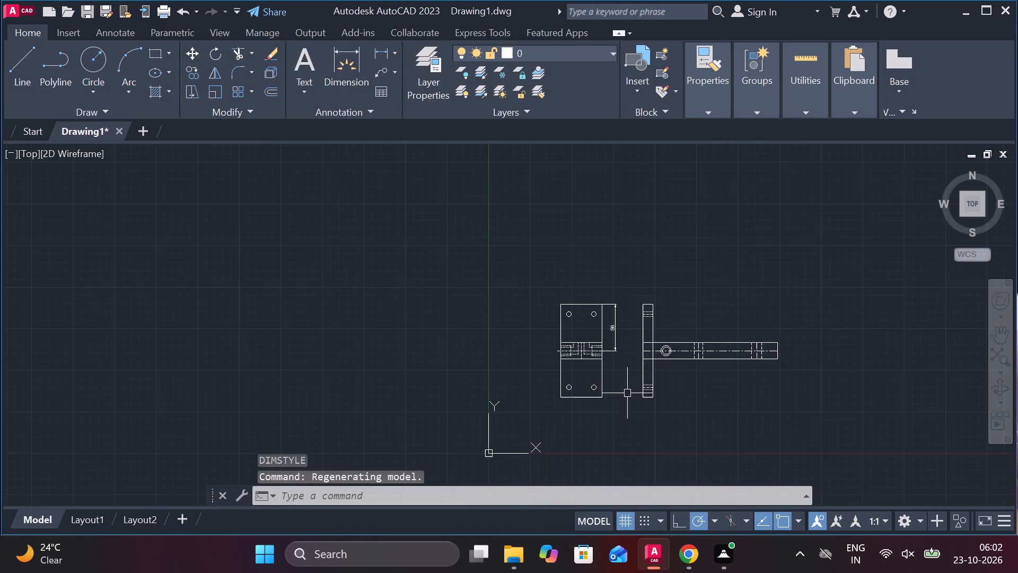
scroll(660, 394, up, 2)
middle_drag(681, 392, 560, 376)
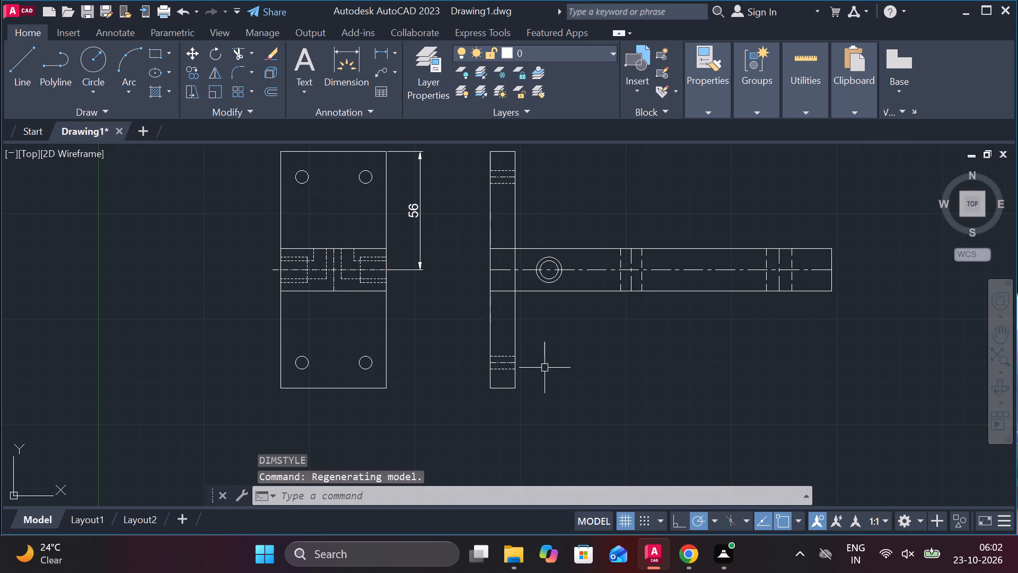
scroll(545, 368, down, 1)
text(d)
key(space)
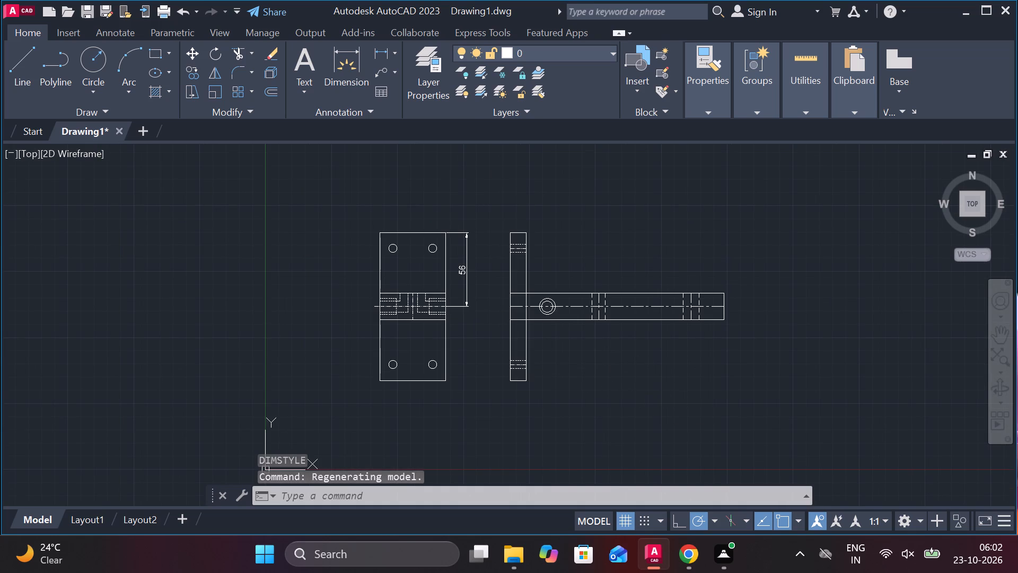
click(689, 243)
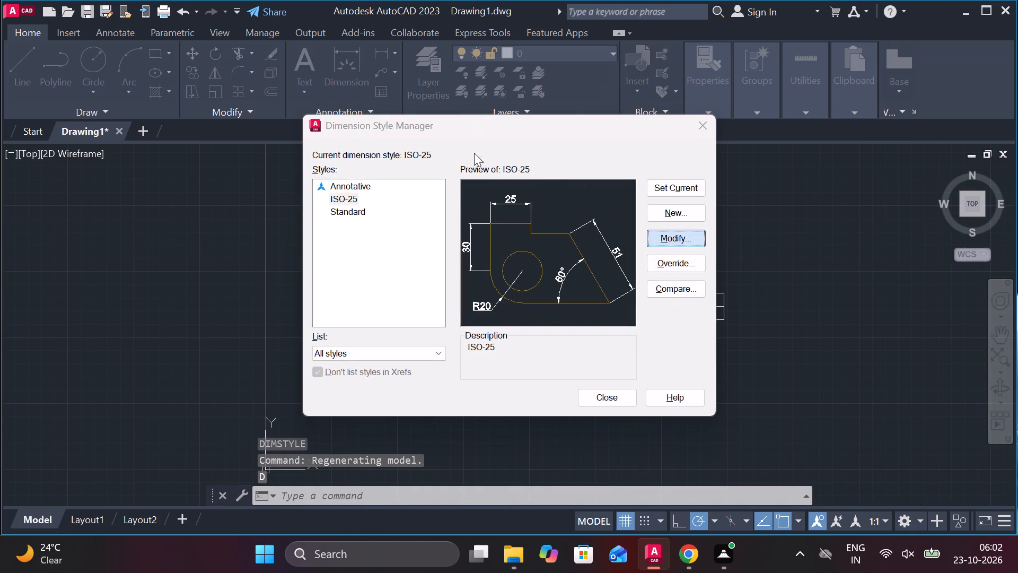
click(372, 97)
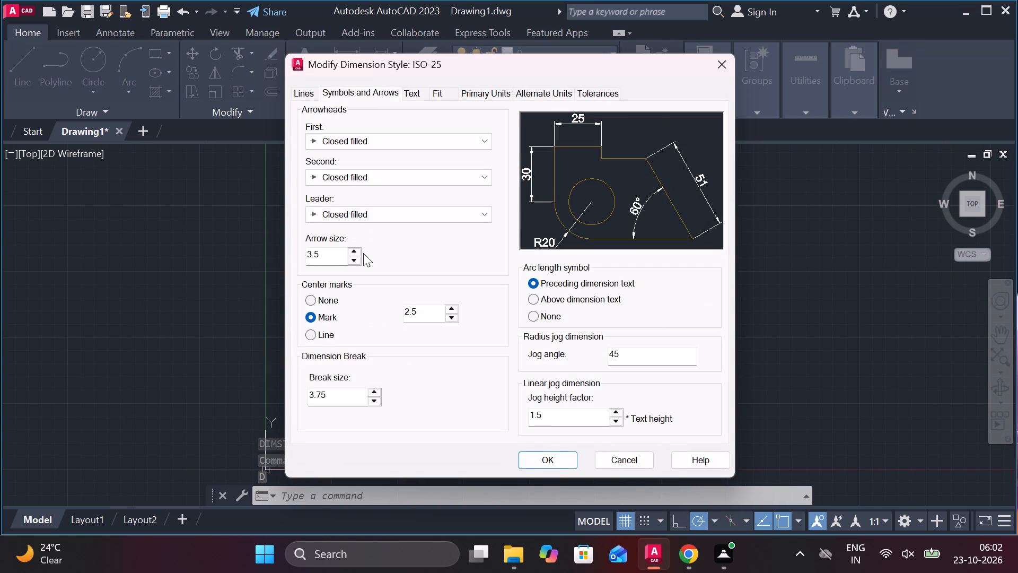
click(324, 254)
drag(324, 254, 279, 247)
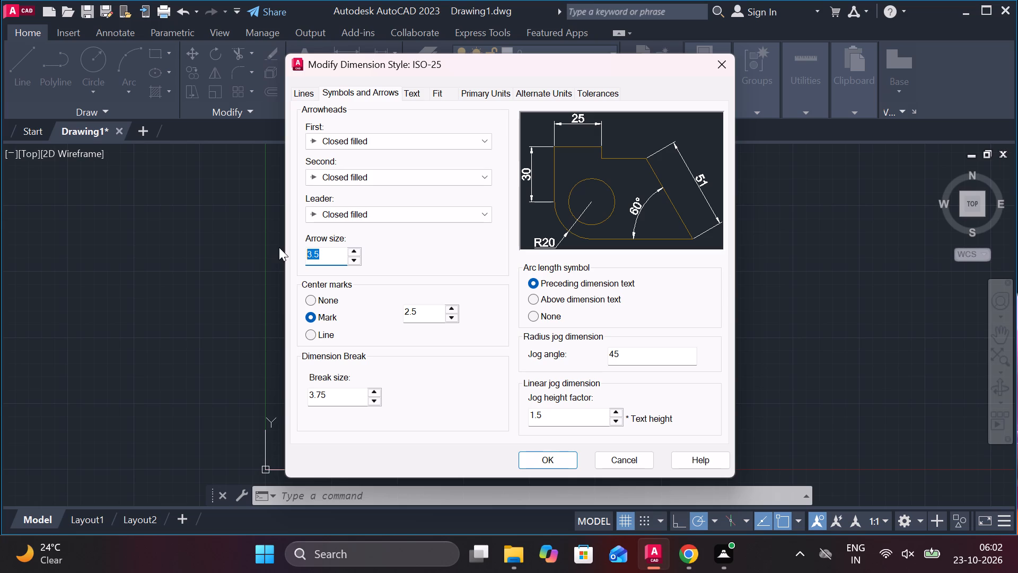
key(4)
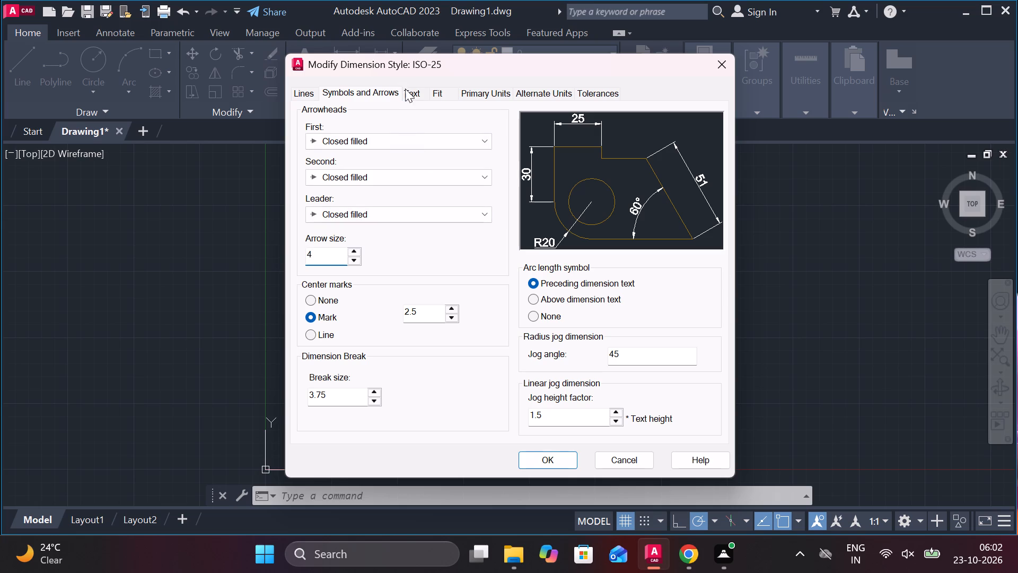
click(411, 95)
drag(463, 205, 435, 205)
key(5)
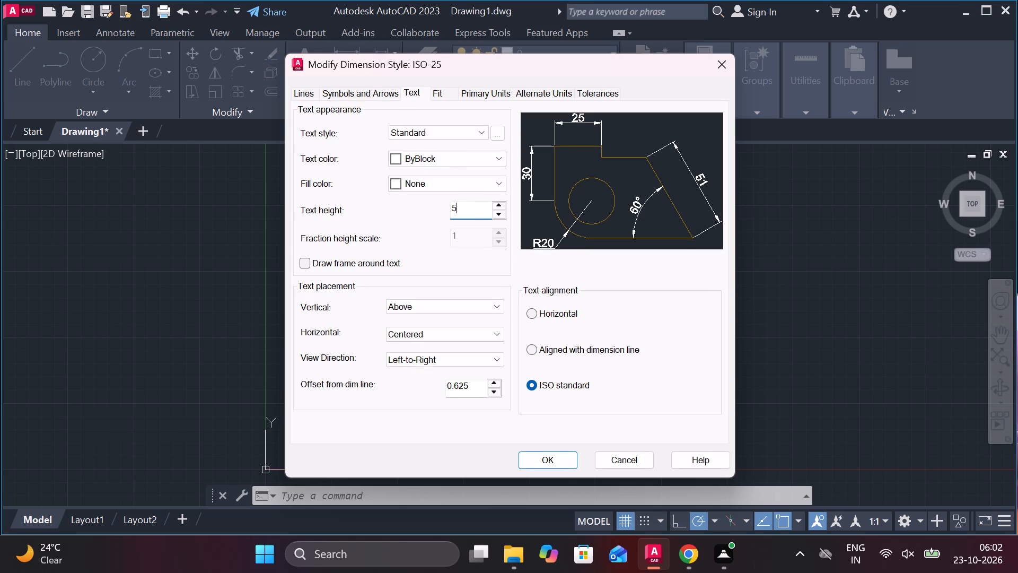
click(543, 459)
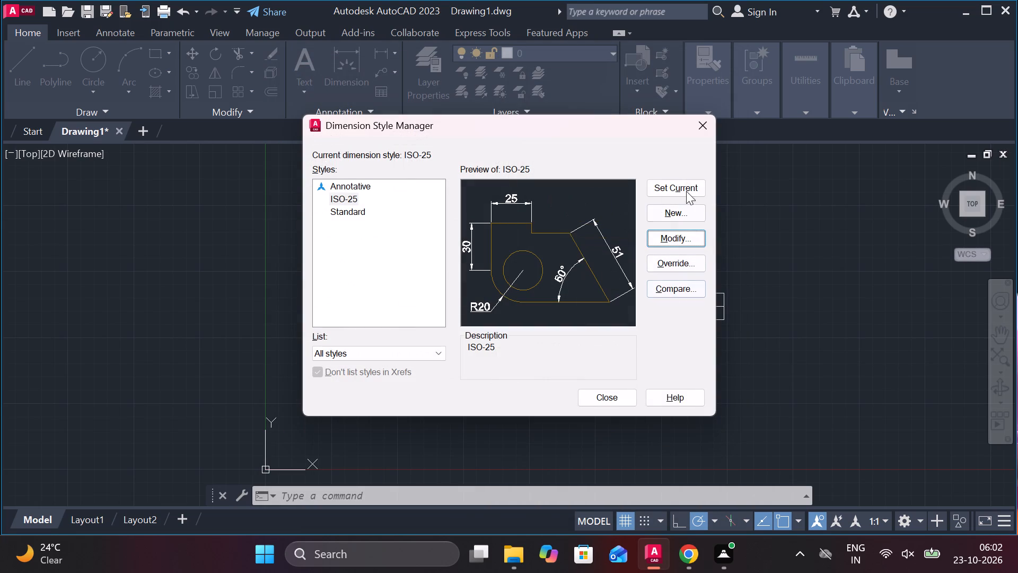
click(686, 184)
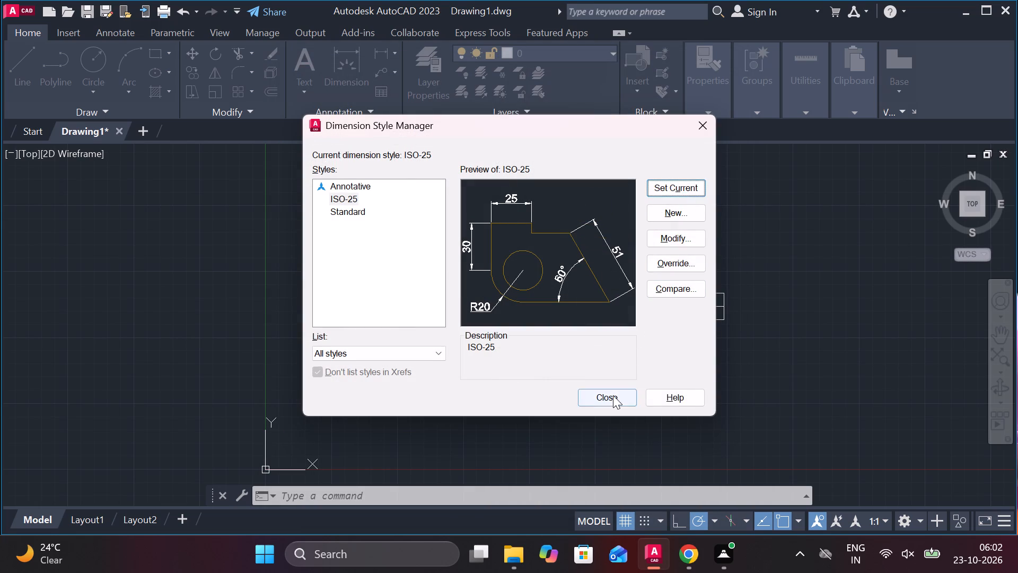
click(613, 395)
Dimension the vertical distance from the arm's lower edge to the plate's bottom edge in the front view, in line with the upper dimension.
scroll(451, 324, up, 2)
scroll(493, 315, down, 1)
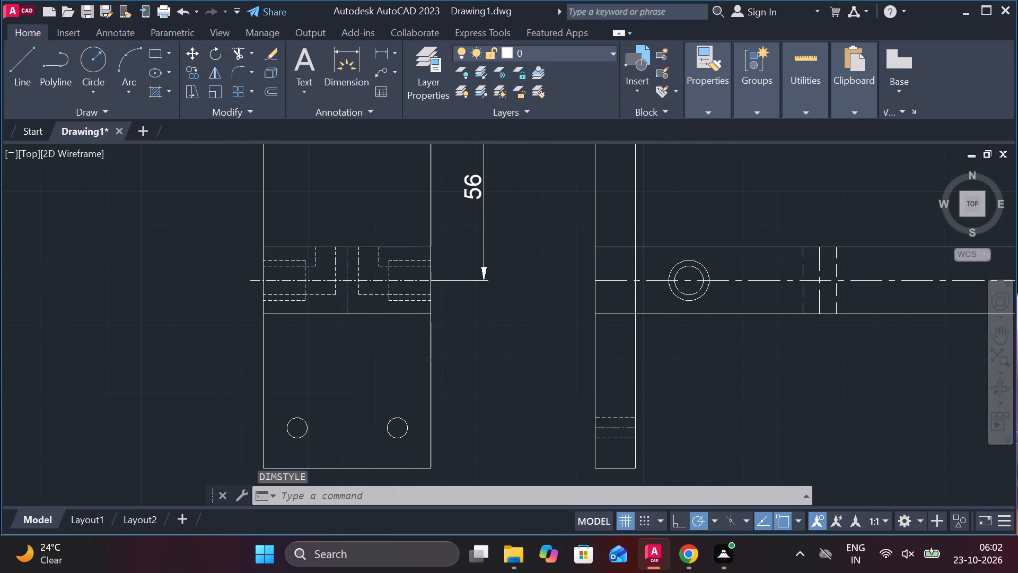
click(387, 48)
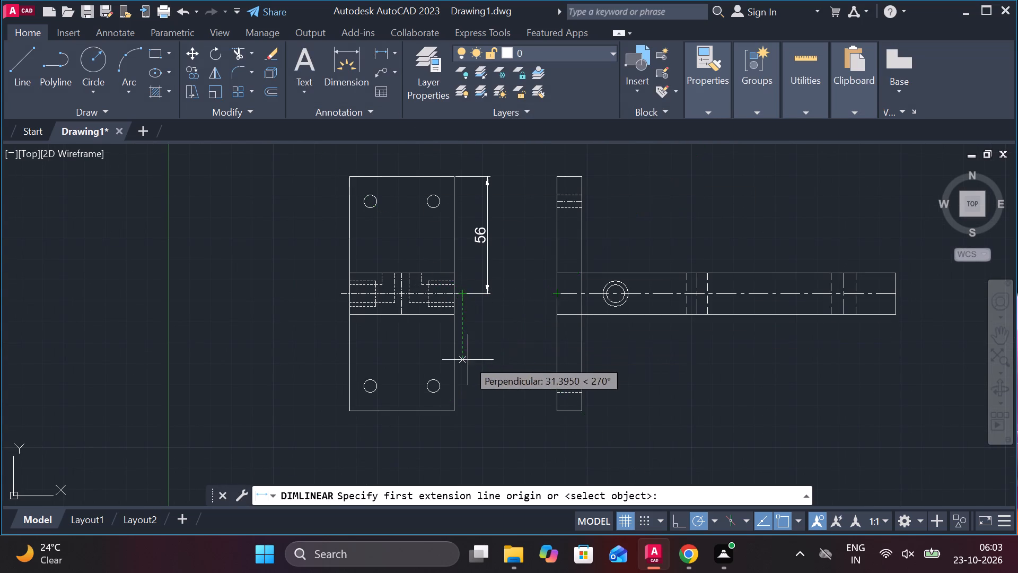
scroll(466, 353, up, 1)
click(443, 298)
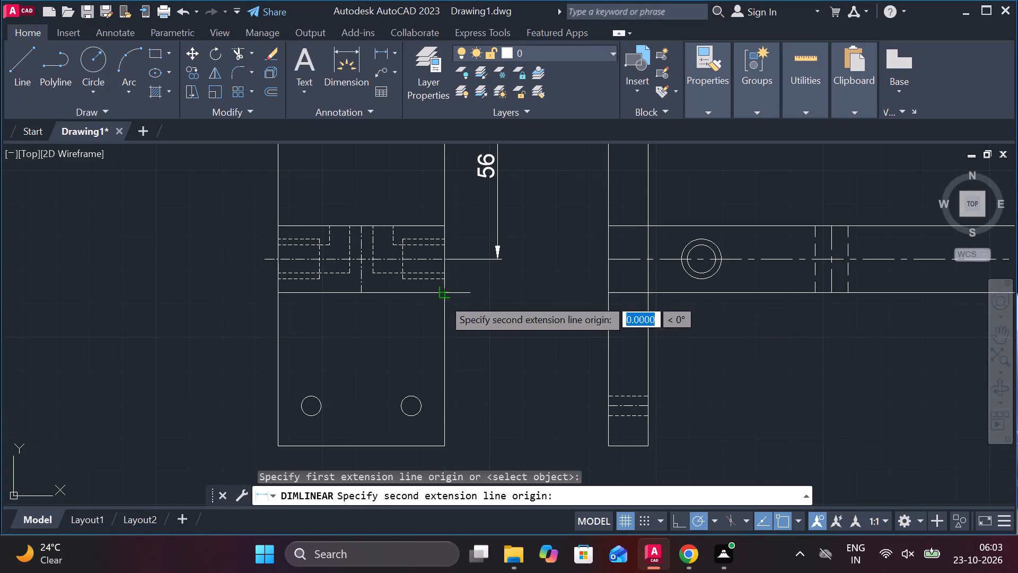
click(446, 440)
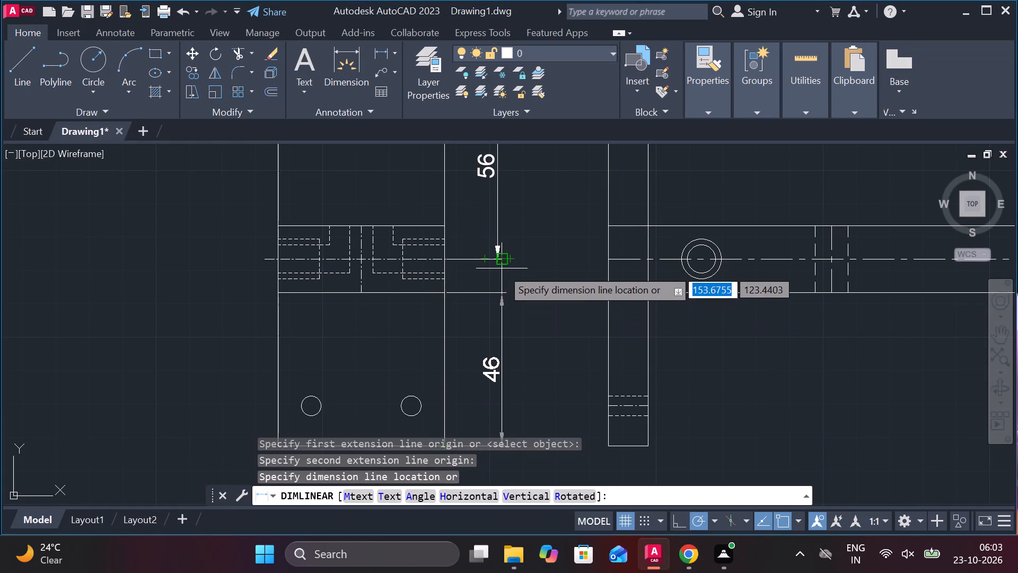
click(495, 266)
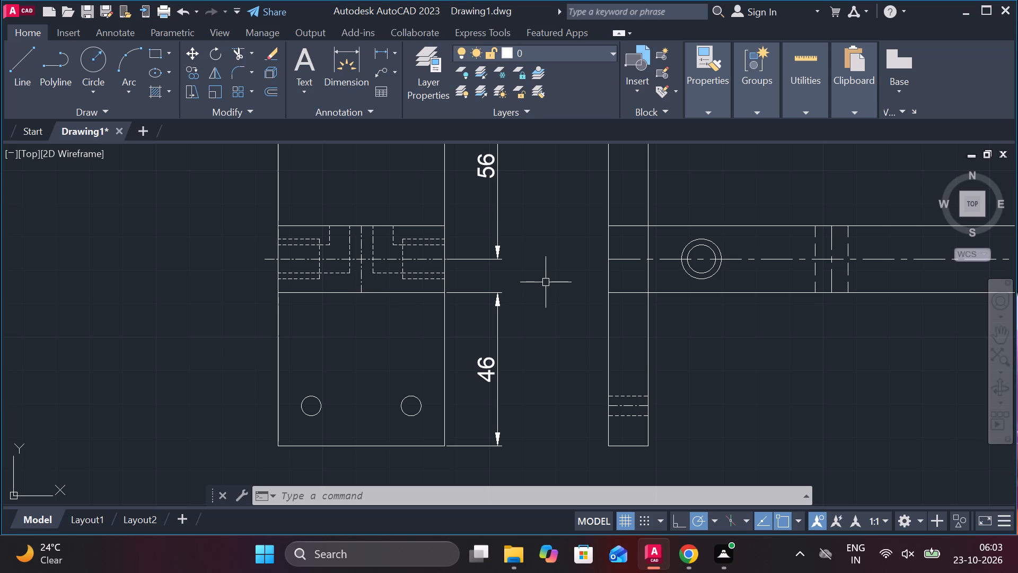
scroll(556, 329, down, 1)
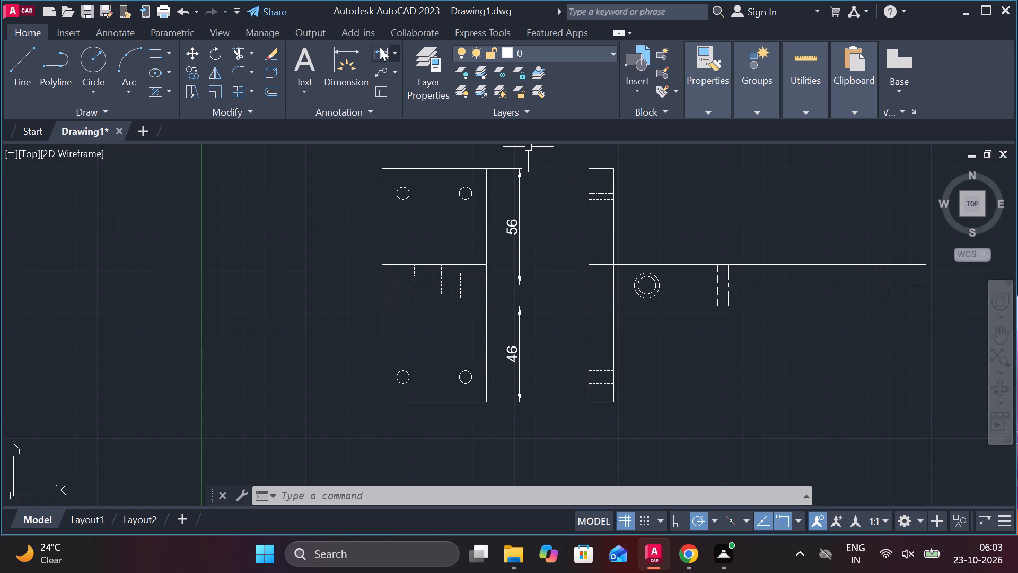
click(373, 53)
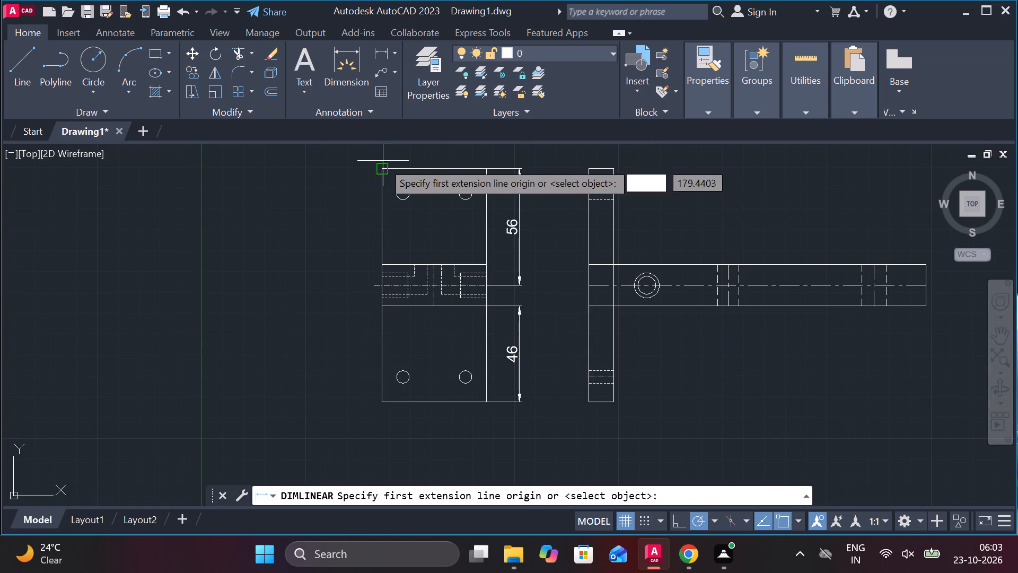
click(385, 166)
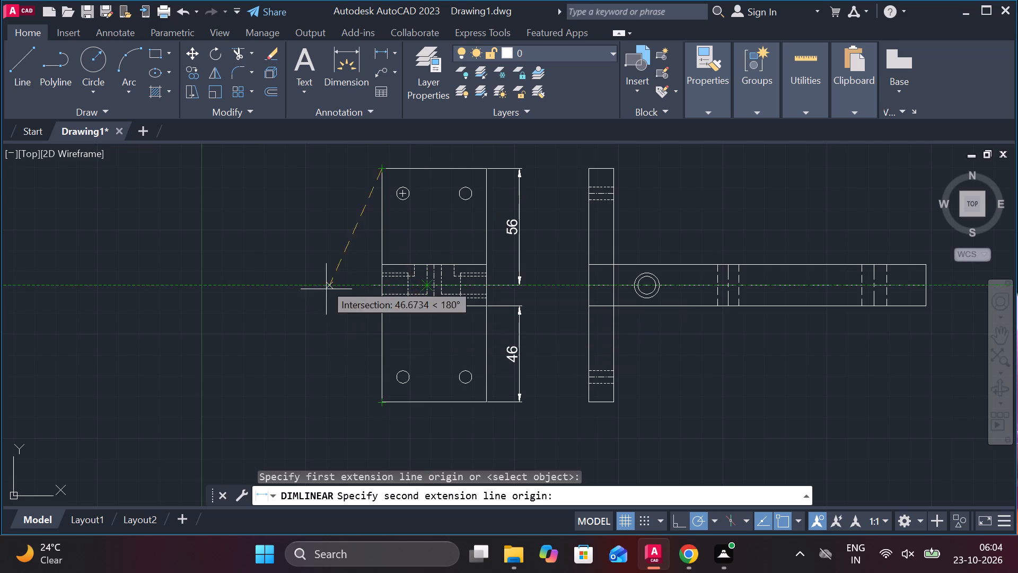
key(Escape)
Erase the vertical dimension between the plate's top edge and the arm's centre line in the front view.
scroll(662, 396, down, 1)
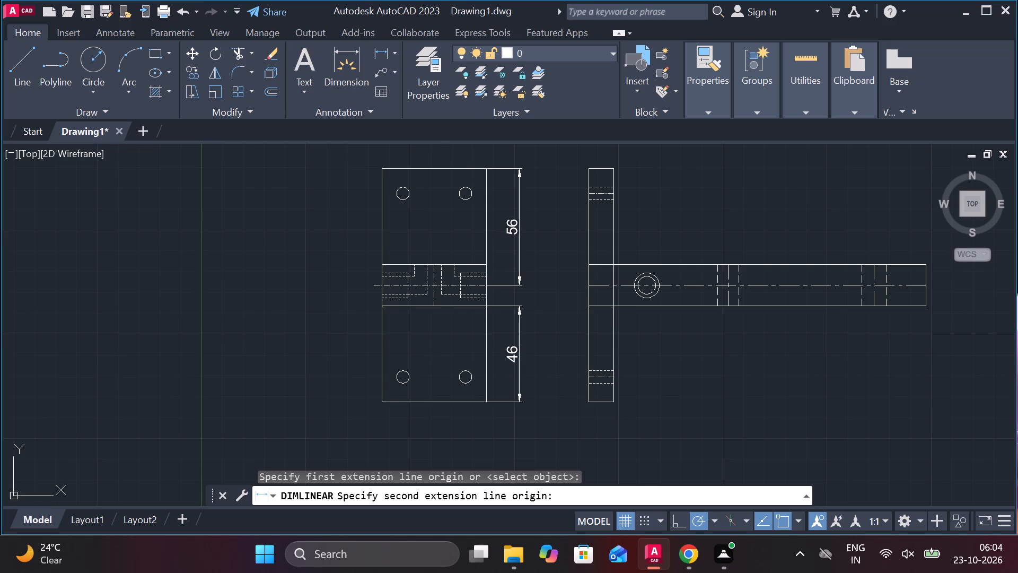
scroll(665, 396, down, 1)
scroll(639, 398, up, 2)
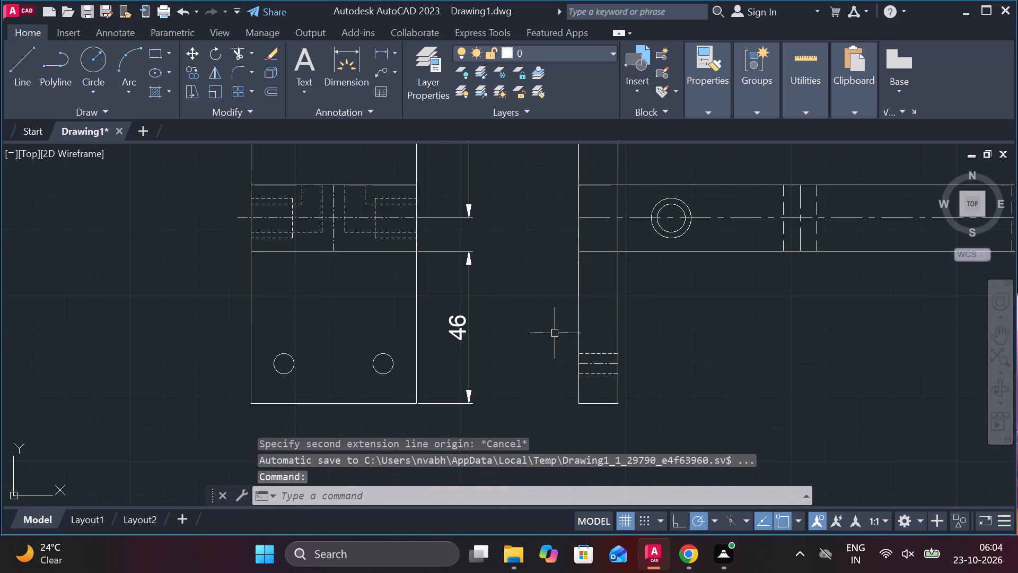
scroll(555, 332, down, 2)
scroll(555, 332, up, 1)
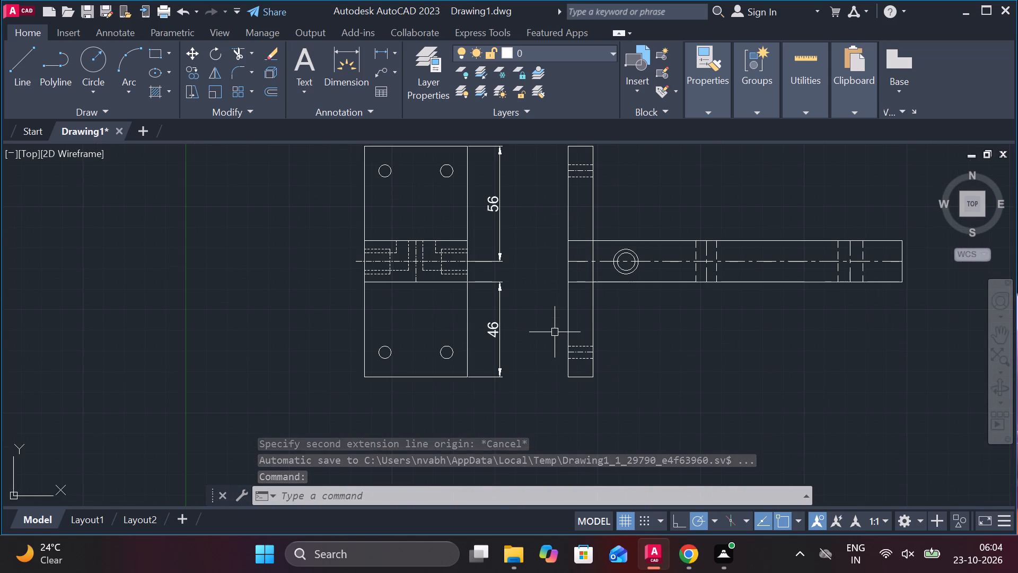
scroll(533, 267, up, 1)
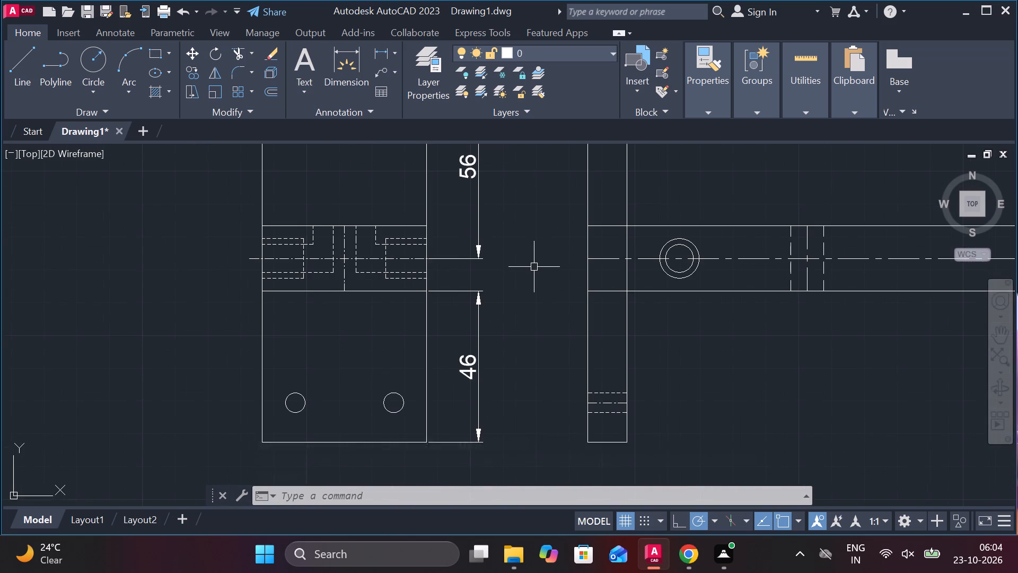
middle_drag(568, 280, 572, 298)
click(477, 194)
text(e)
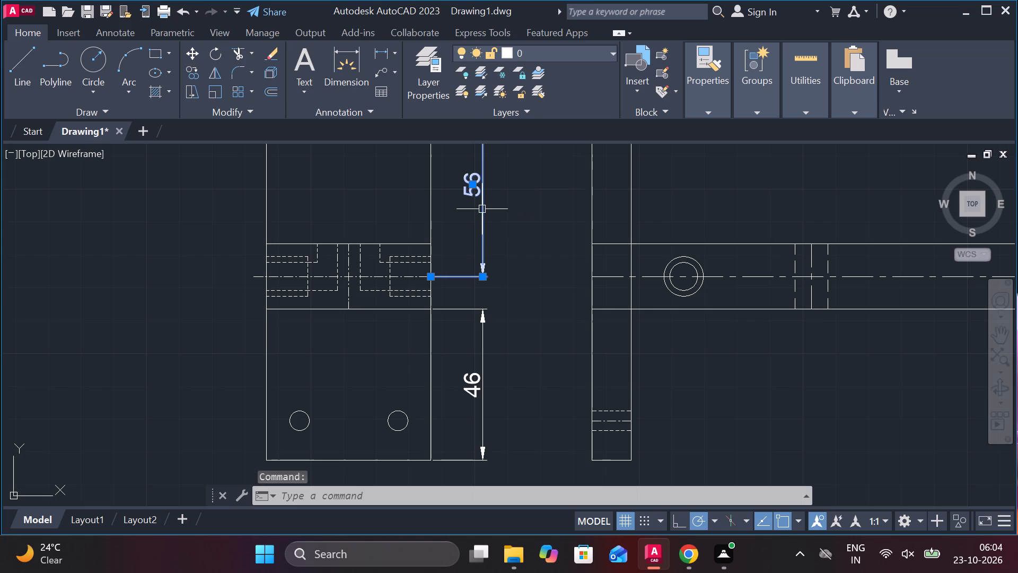
key(space)
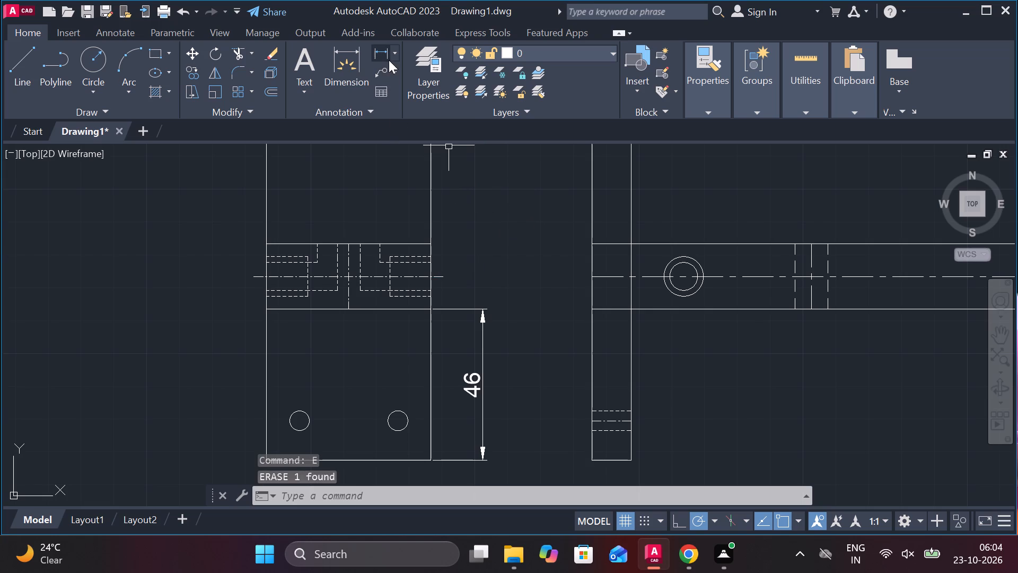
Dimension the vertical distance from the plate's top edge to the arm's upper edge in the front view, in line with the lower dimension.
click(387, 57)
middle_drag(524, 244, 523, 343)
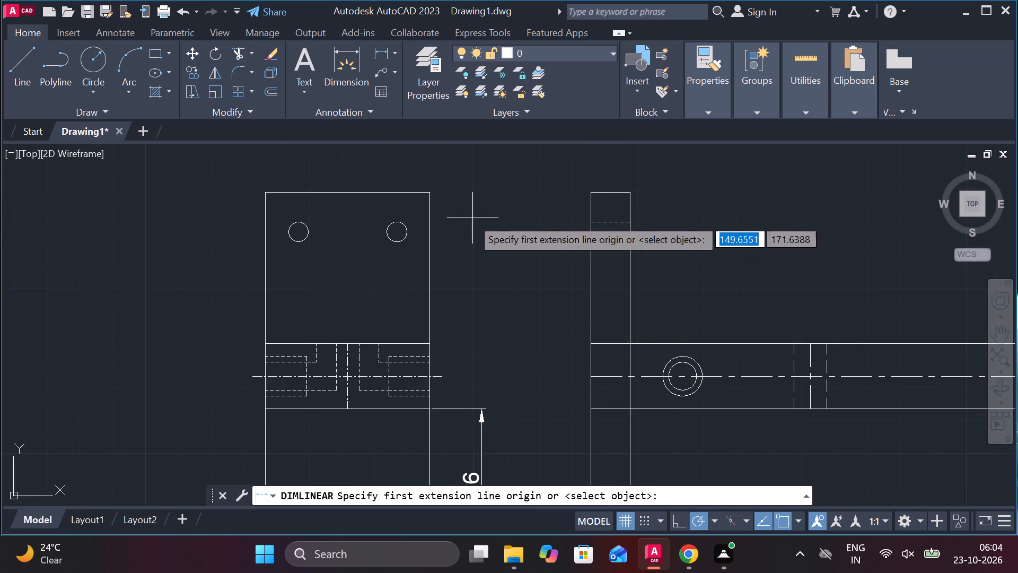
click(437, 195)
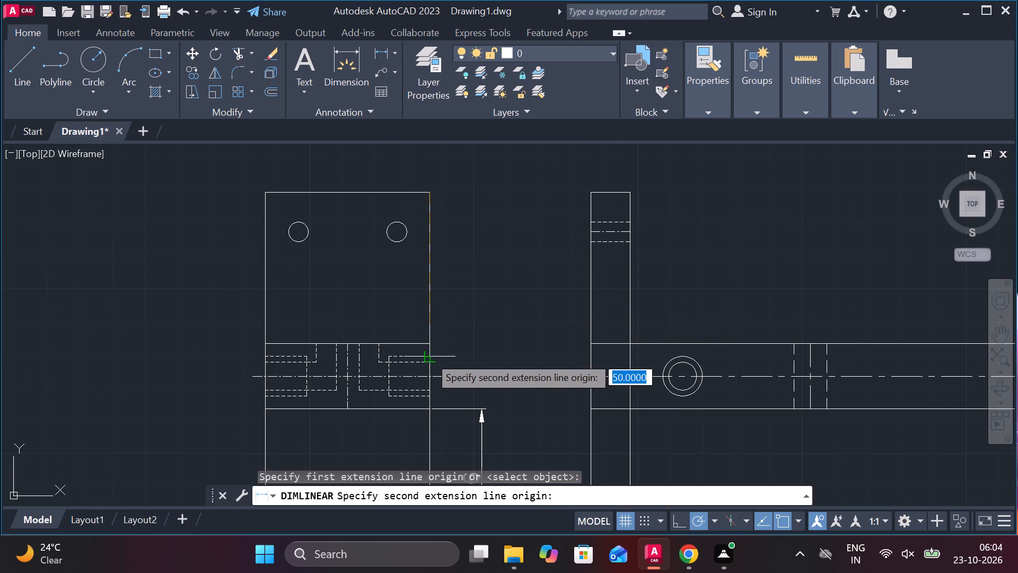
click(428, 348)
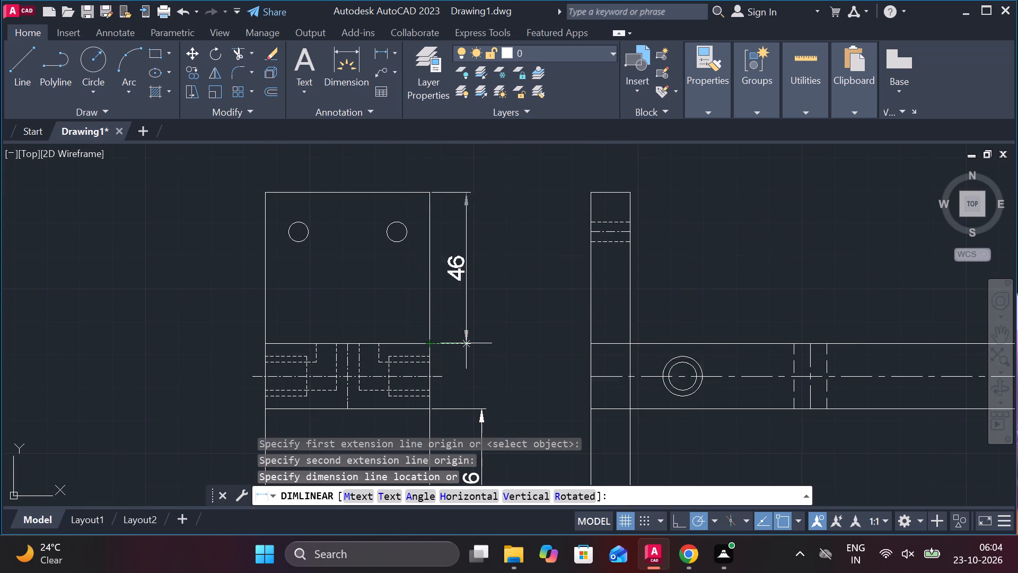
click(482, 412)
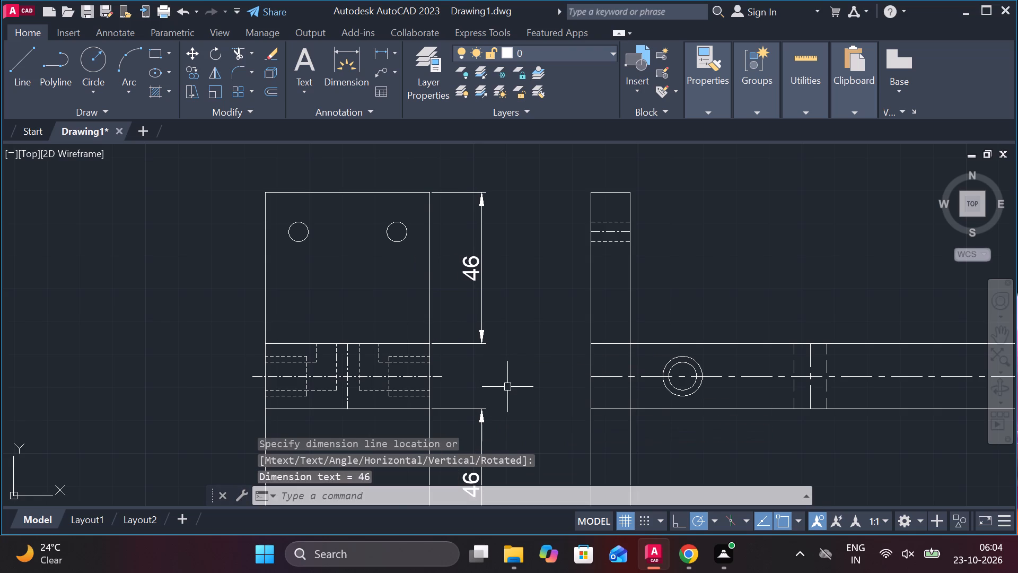
Erase the upper and lower vertical dimensions beside the front view's plate.
middle_drag(500, 381, 496, 371)
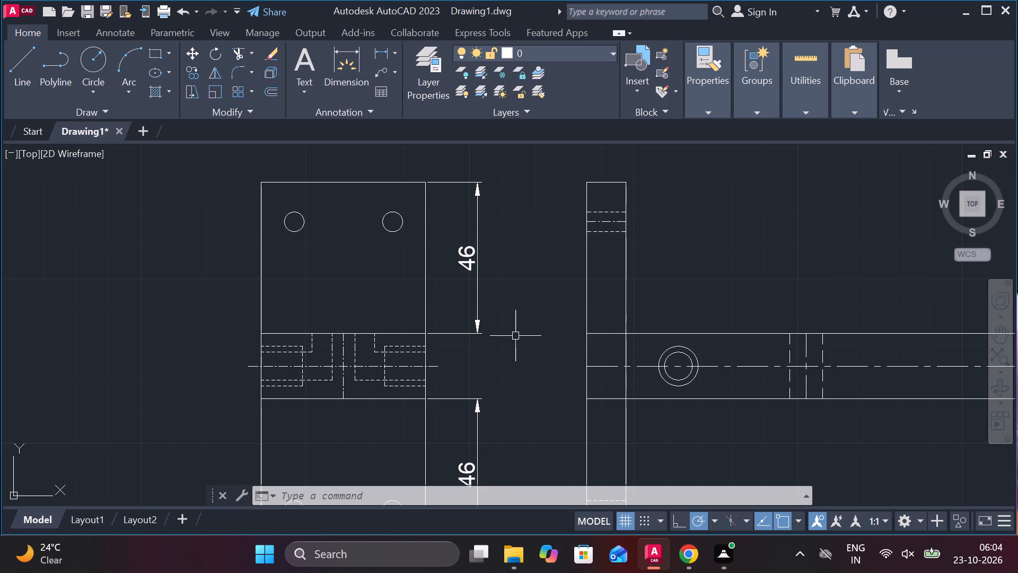
scroll(515, 336, down, 1)
middle_drag(675, 392, 642, 382)
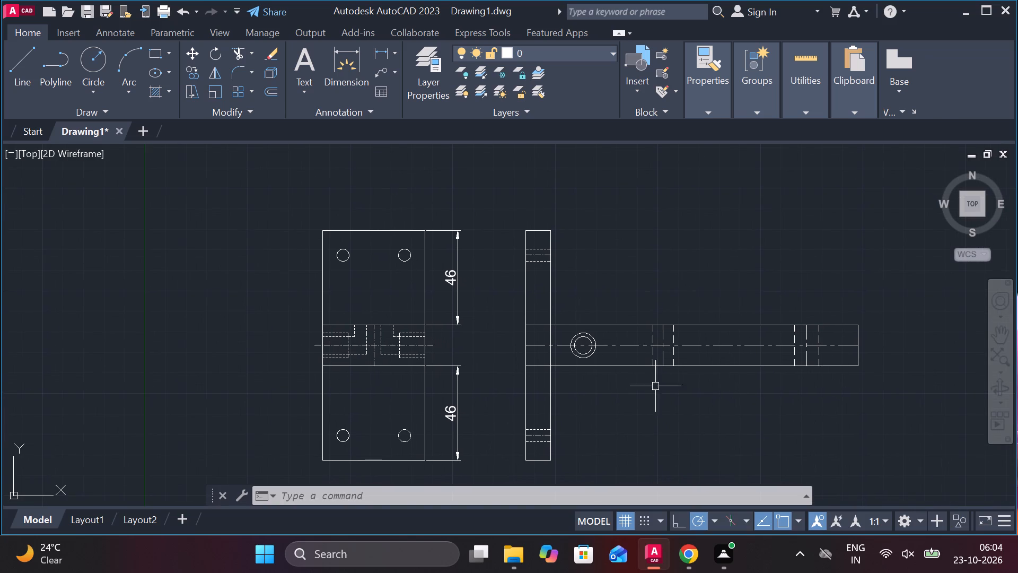
click(454, 272)
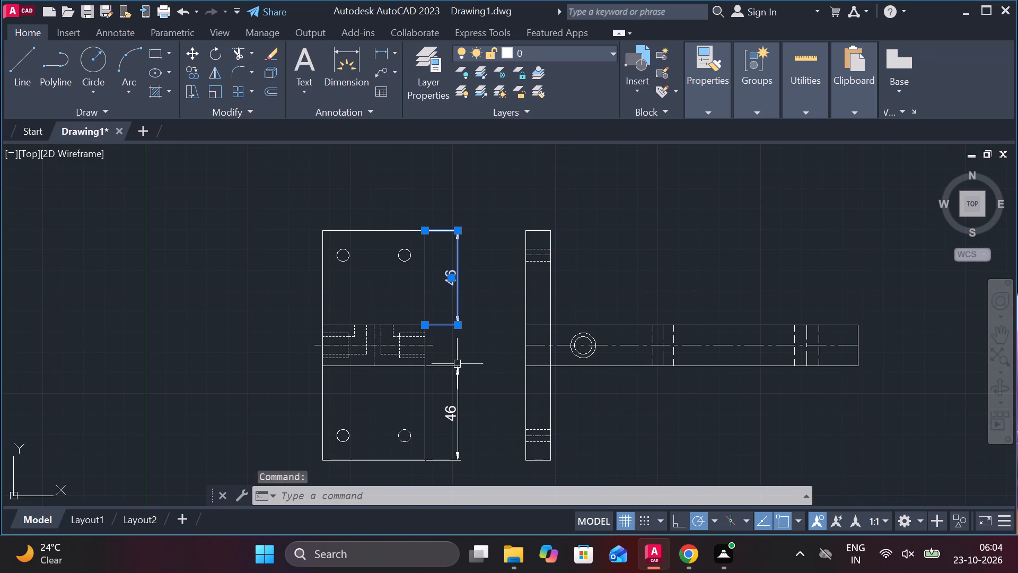
click(460, 409)
text(e)
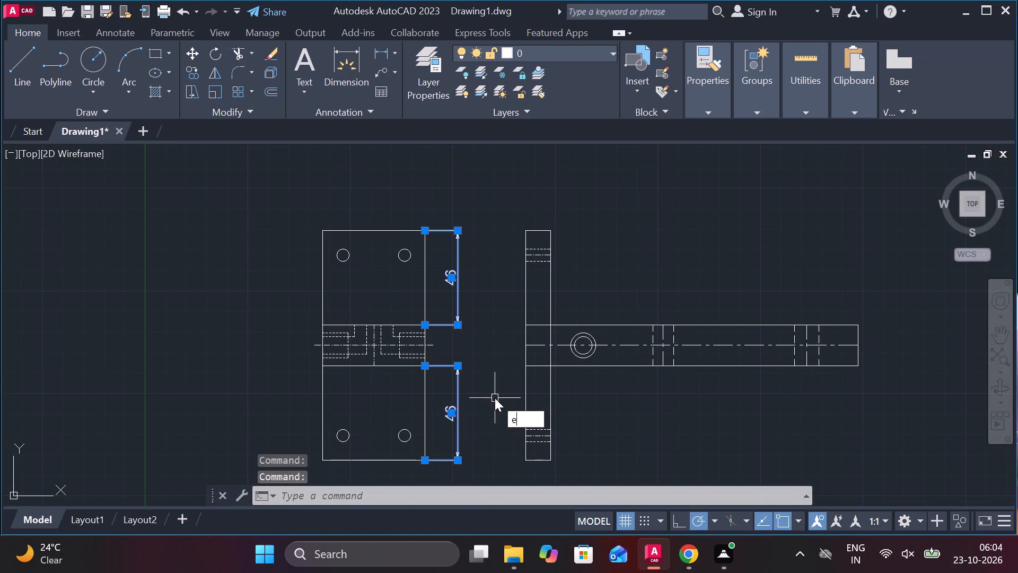
key(space)
Move the arm's edges, hidden lines and centre lines in the front view straight down by 10.
scroll(446, 404, up, 1)
middle_drag(462, 405, 518, 388)
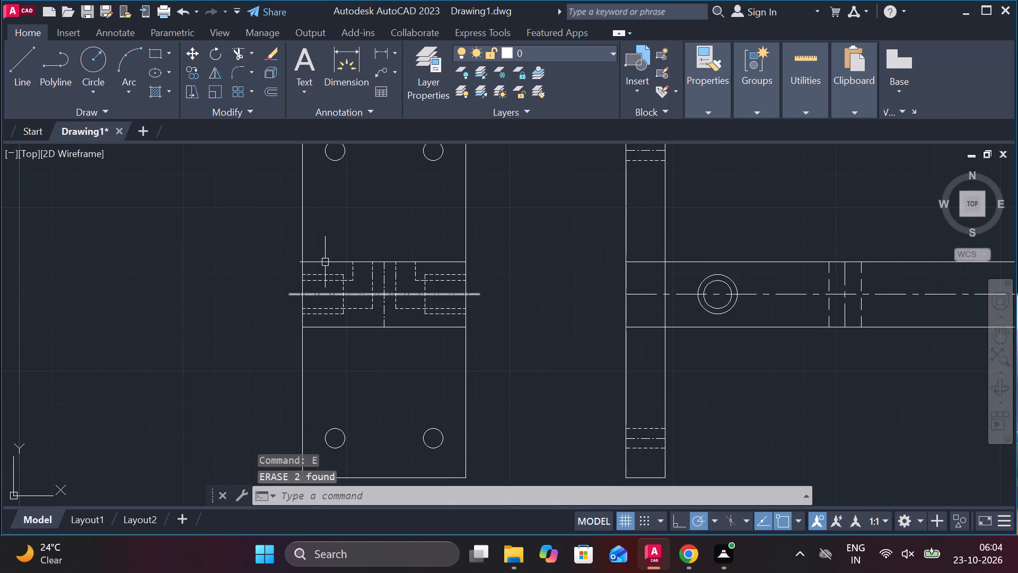
click(286, 252)
click(491, 336)
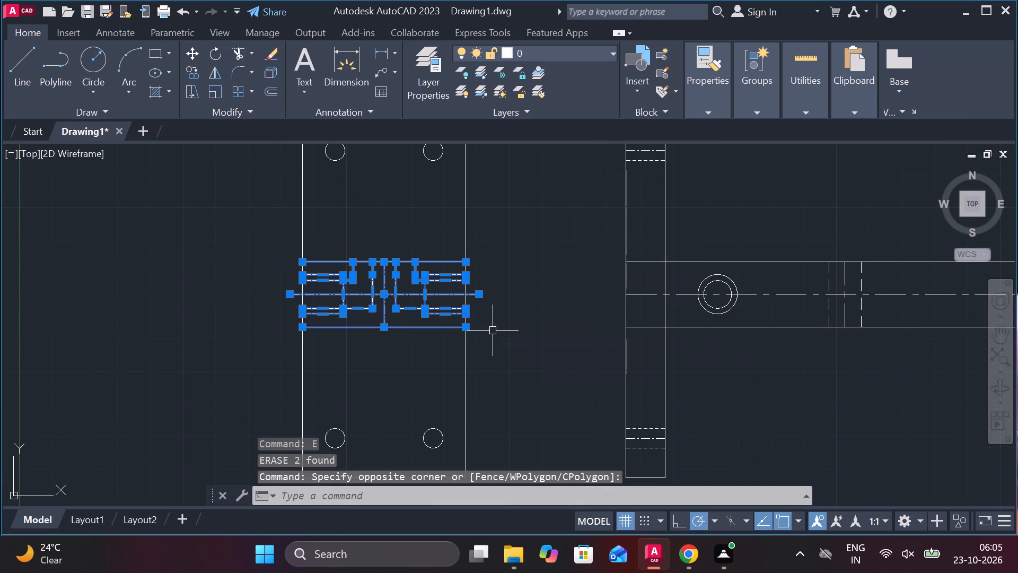
key(m)
key(Return)
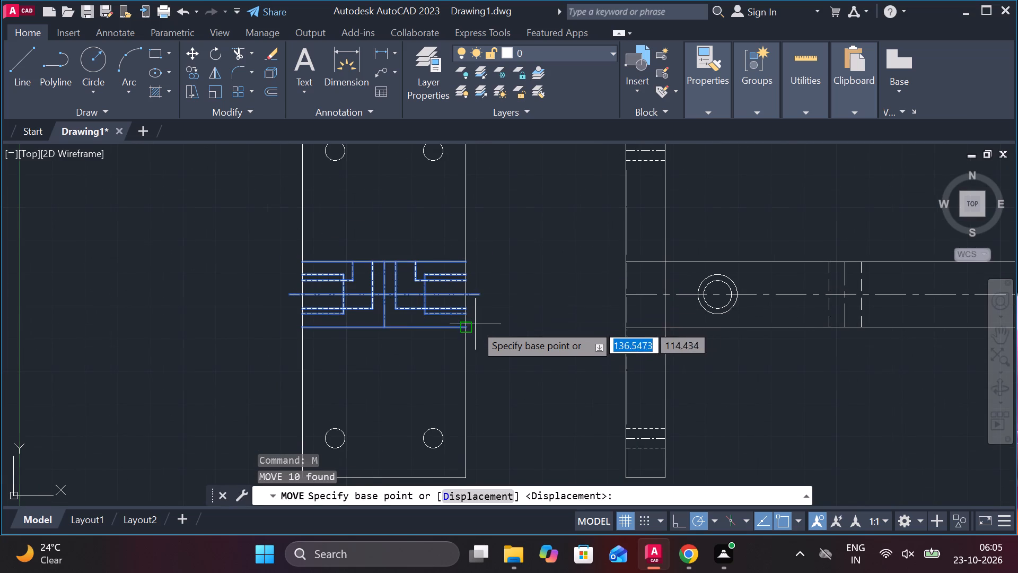
scroll(475, 324, up, 1)
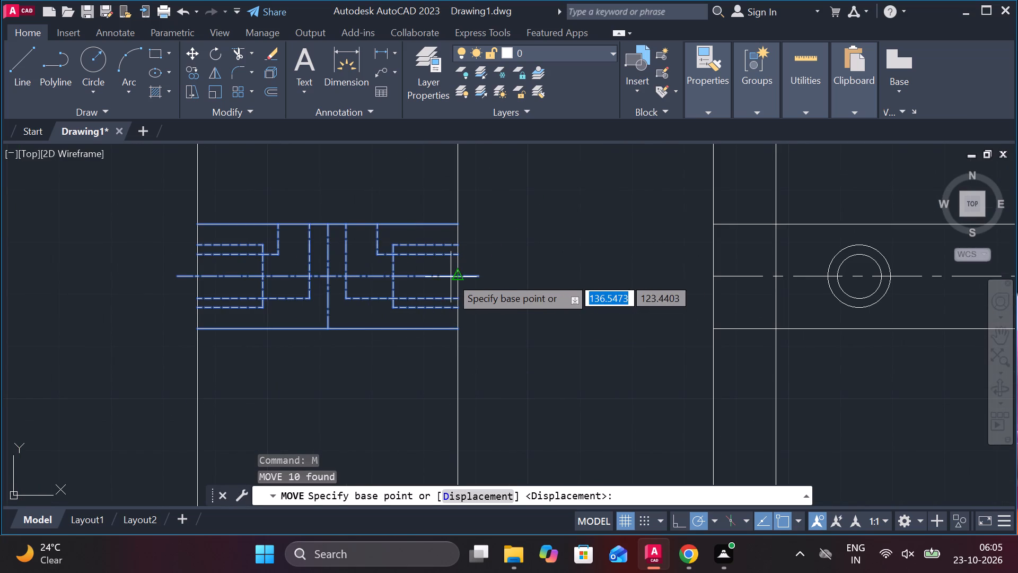
click(460, 276)
scroll(460, 276, down, 3)
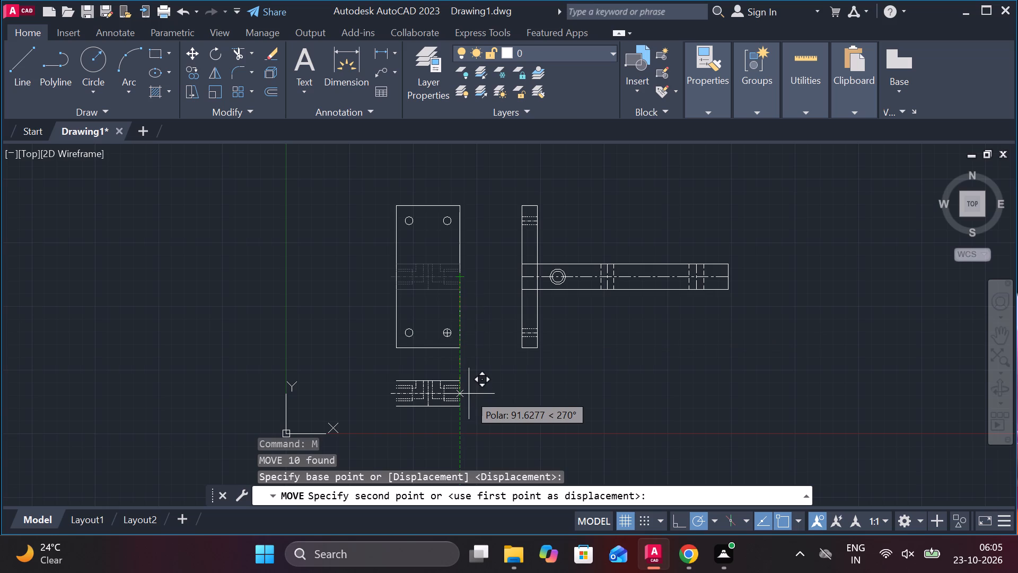
text(10)
key(Return)
scroll(489, 307, up, 2)
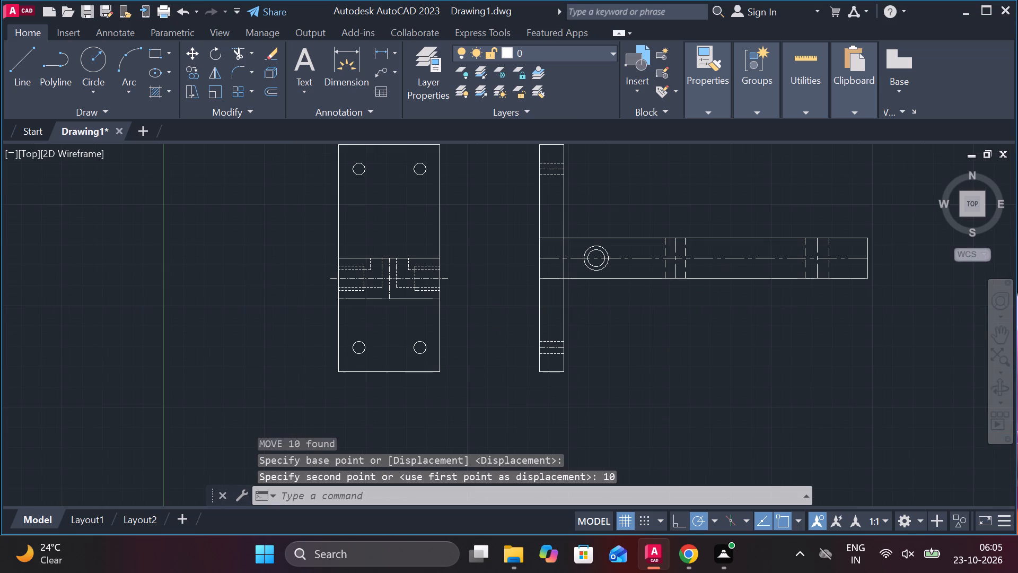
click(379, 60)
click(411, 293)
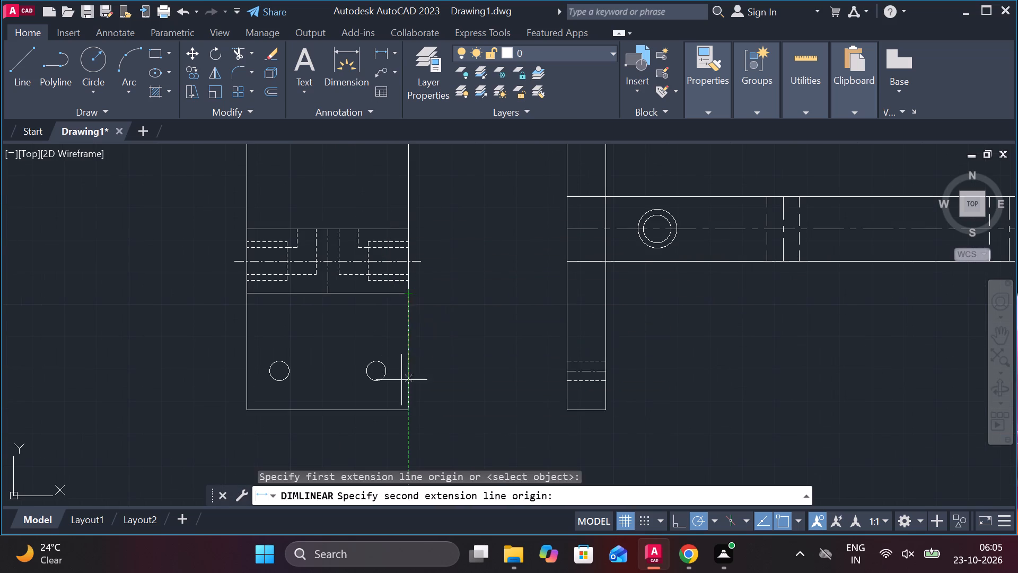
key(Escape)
Move the whole arm in the side view, with its circles, hidden lines and centre lines, straight down by 10.
middle_drag(439, 371, 401, 371)
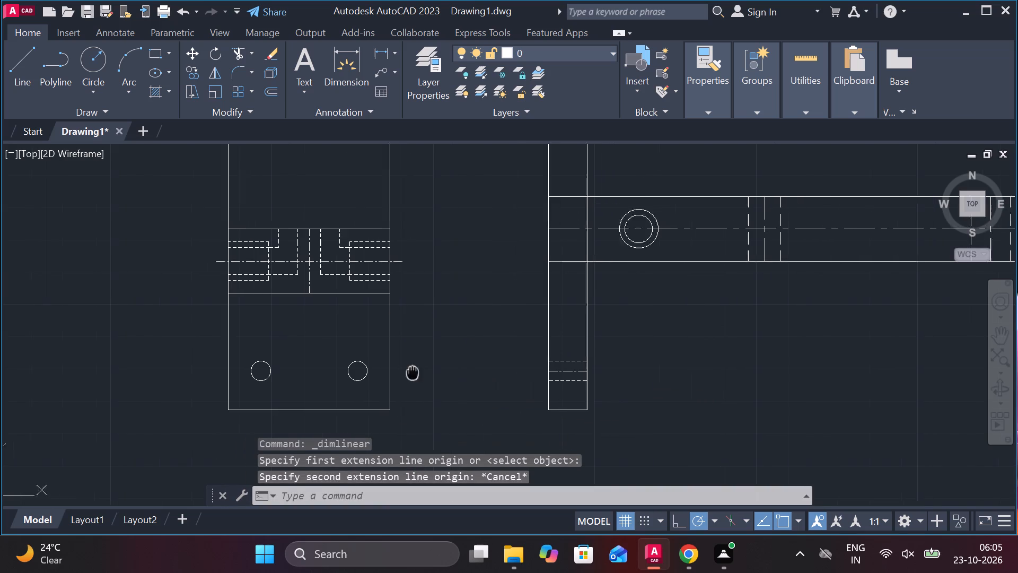
middle_drag(401, 371, 389, 371)
scroll(412, 371, down, 1)
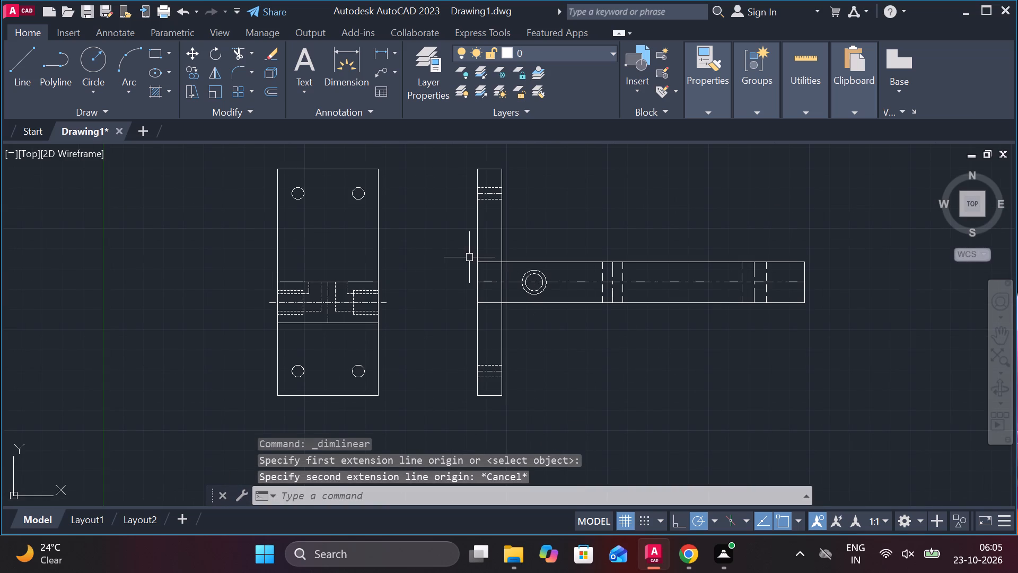
click(469, 257)
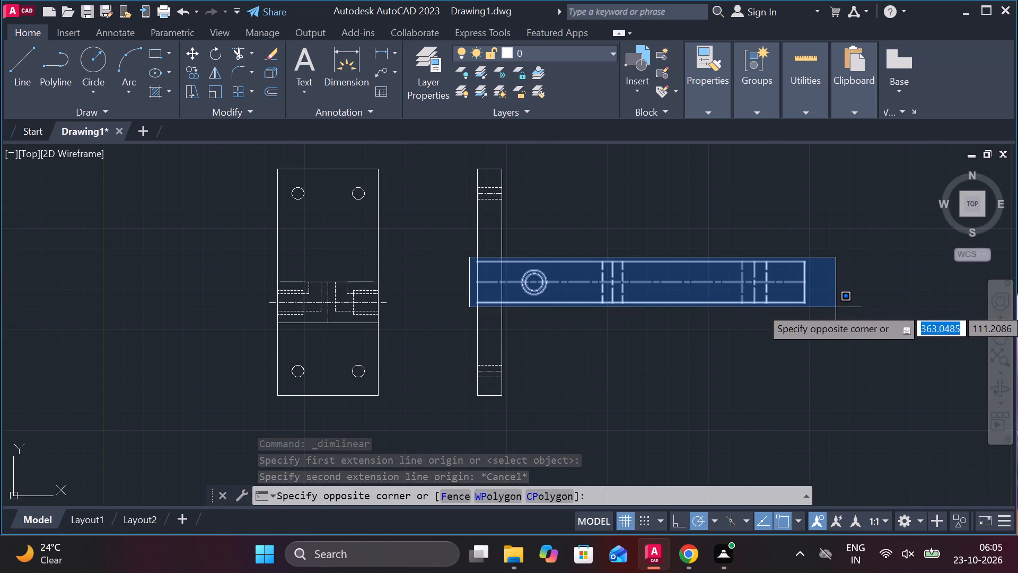
click(836, 307)
key(m)
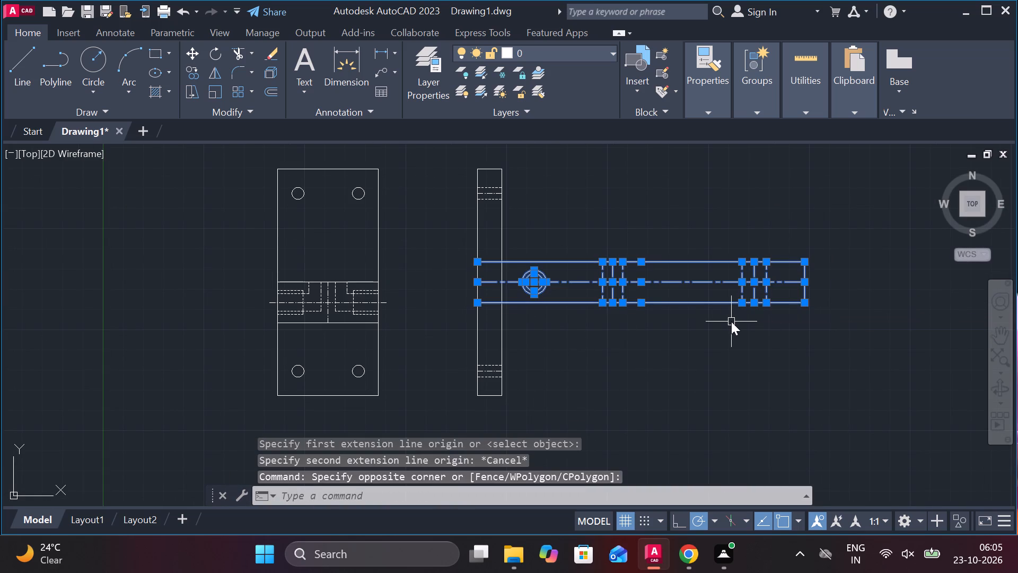
key(Return)
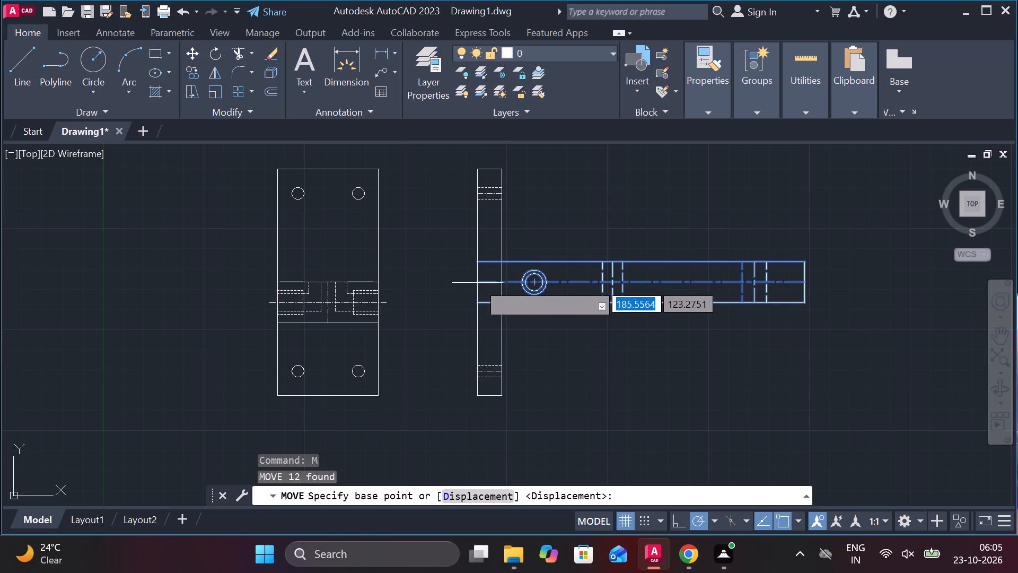
click(478, 283)
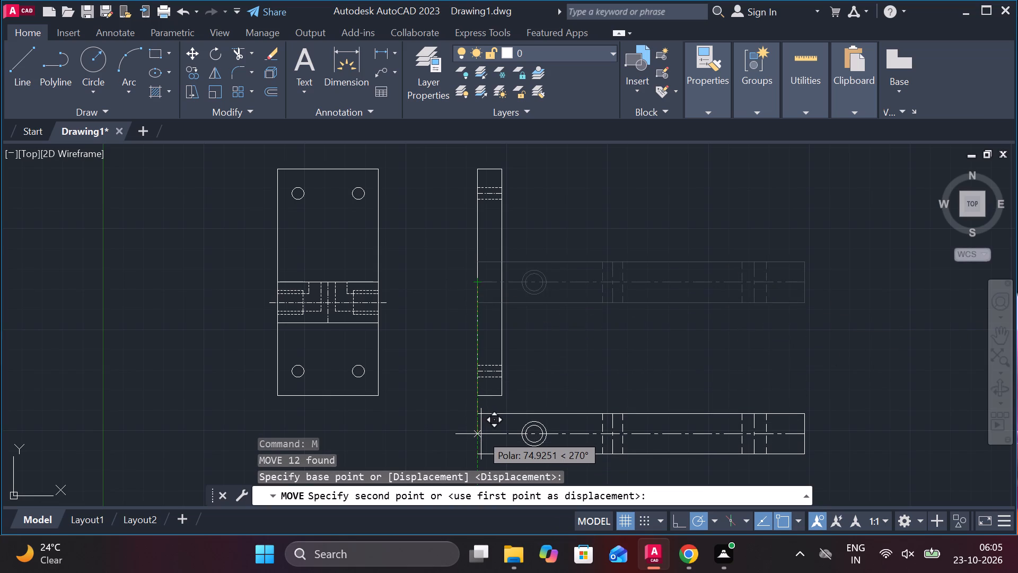
text(10)
key(Return)
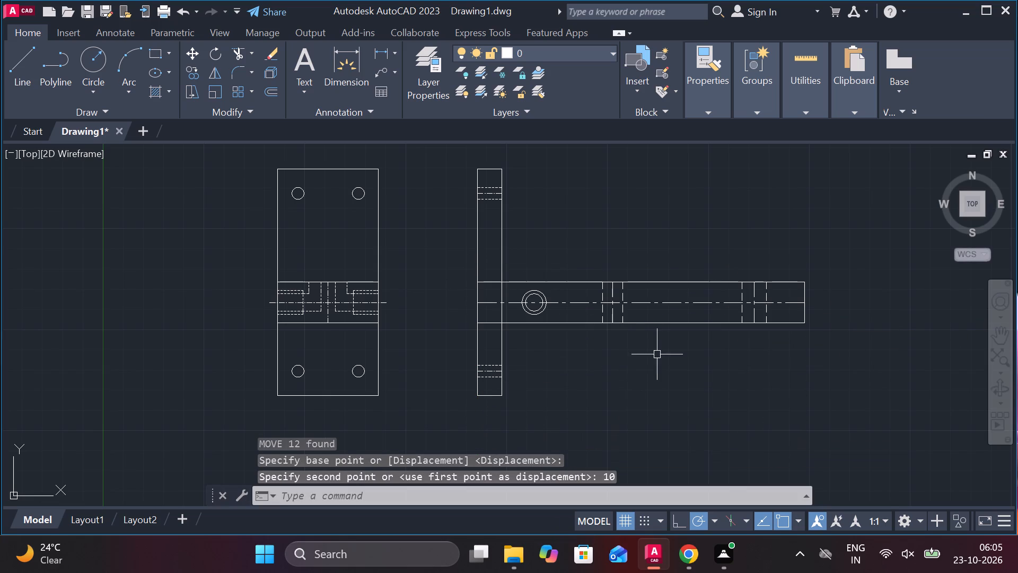
key(Escape)
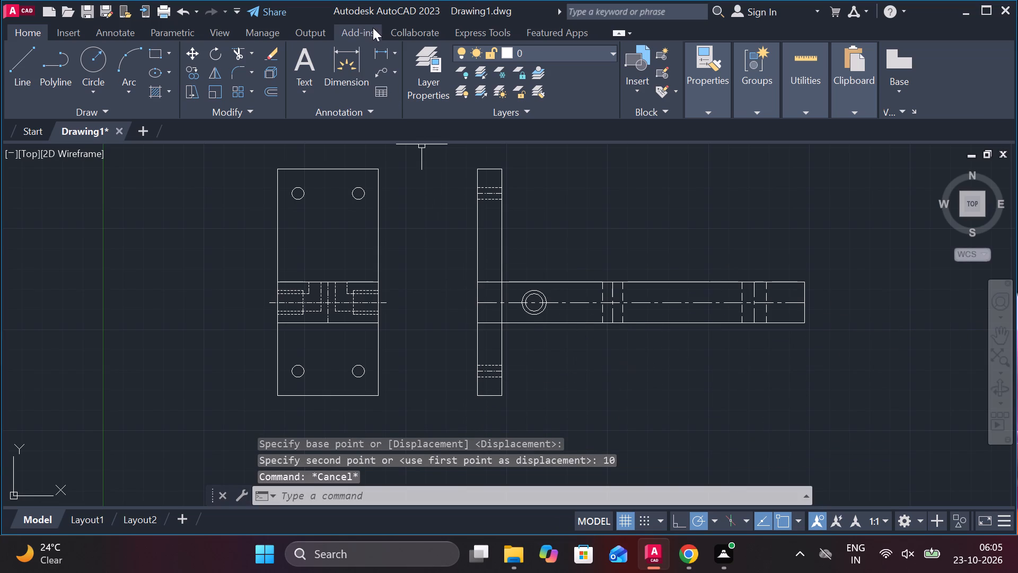
Add a linear dimension for the vertical distance from the plate's top edge to the arm's upper edge in the front view.
click(385, 47)
click(381, 172)
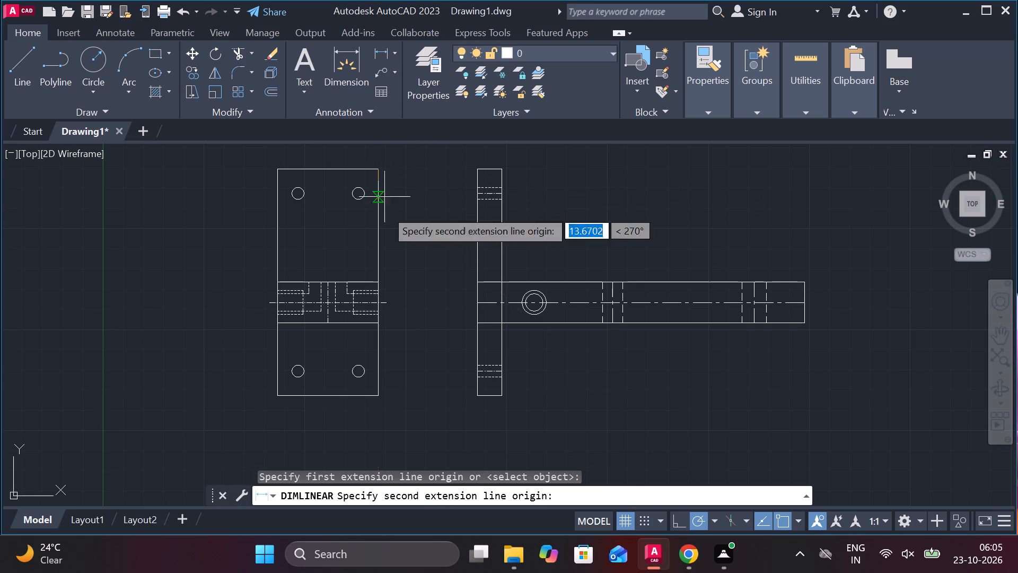
click(382, 276)
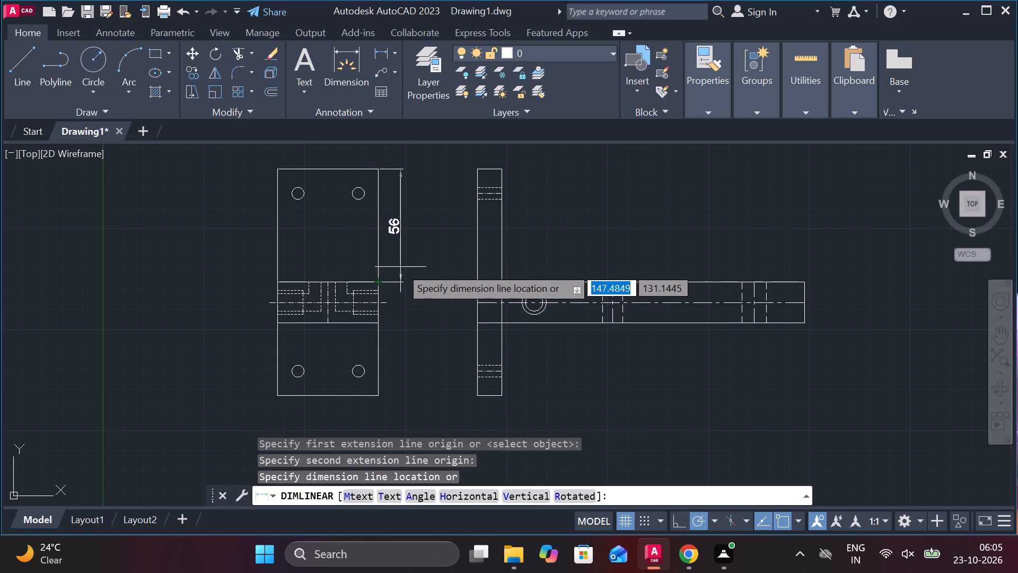
click(401, 267)
Add a linear dimension for the vertical distance from the arm's lower edge to the plate's bottom edge in the front view.
middle_click(391, 341)
scroll(391, 339, up, 1)
middle_drag(396, 335, 455, 268)
key(space)
click(433, 250)
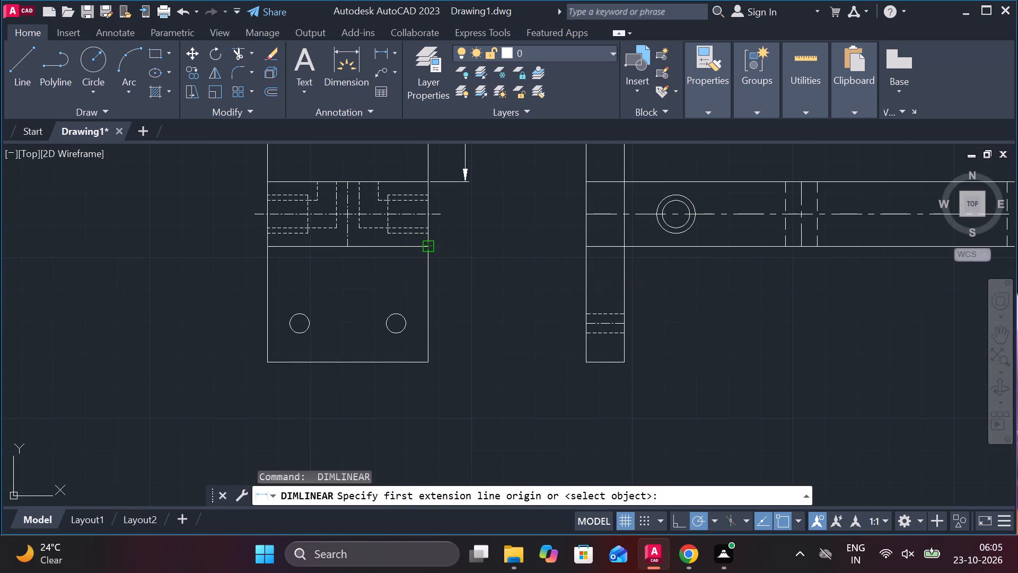
click(431, 369)
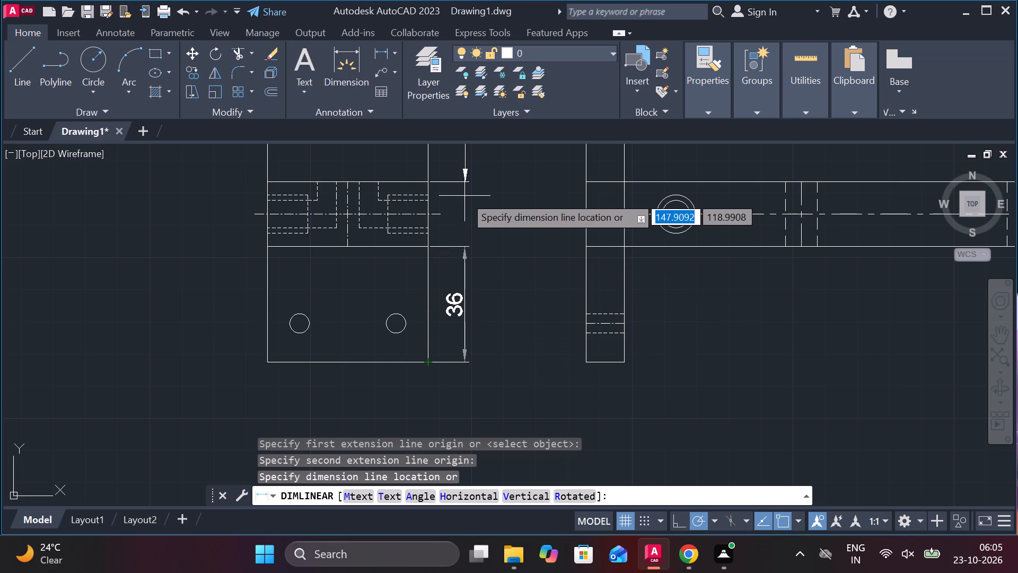
click(467, 192)
key(space)
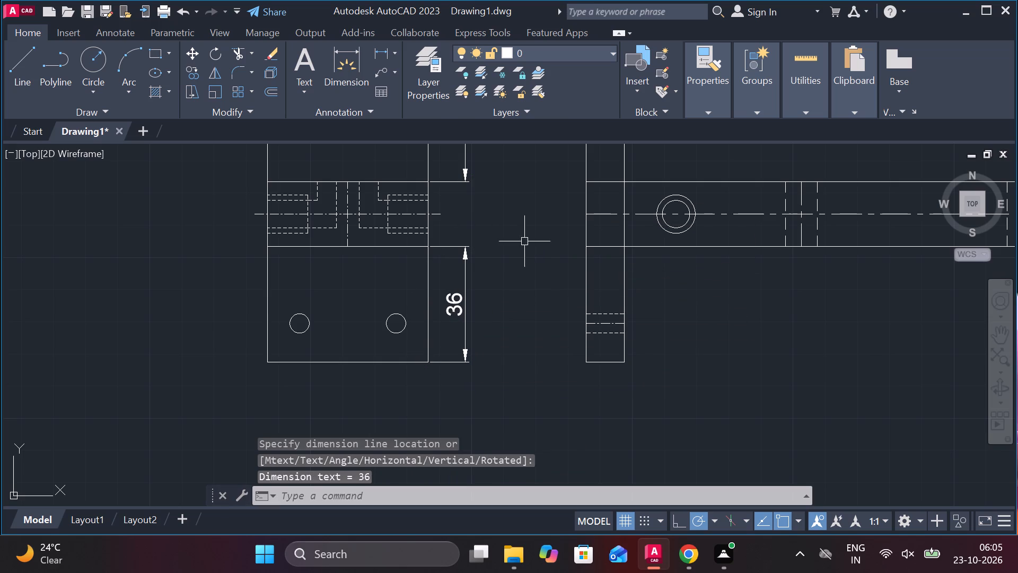
key(Escape)
Trim the arm's edges inside the plate and the plate's edge segments between the arm's edges in the side view.
text(tr)
key(space)
click(607, 182)
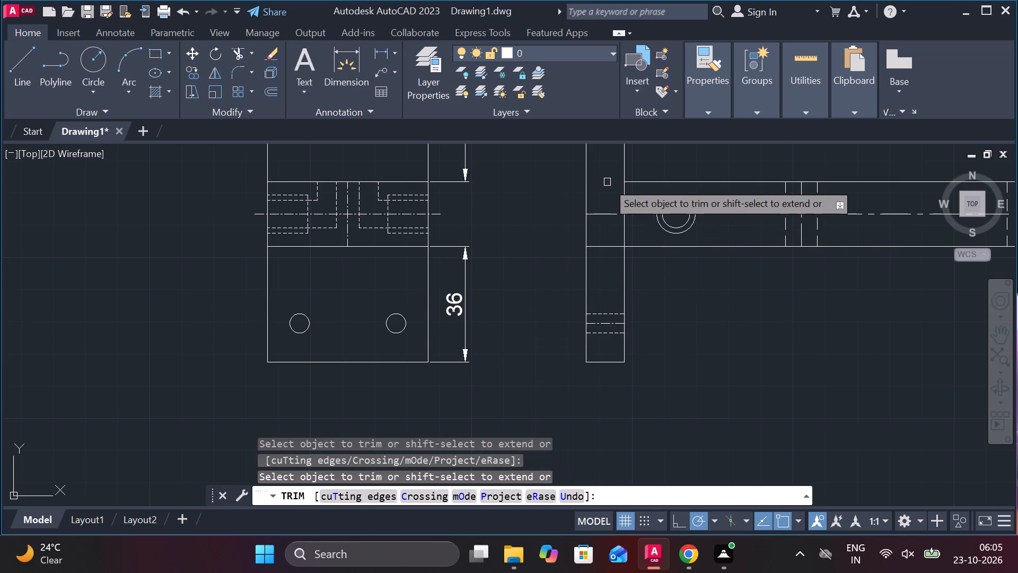
click(609, 250)
middle_drag(679, 294, 560, 342)
click(506, 254)
click(506, 274)
key(Escape)
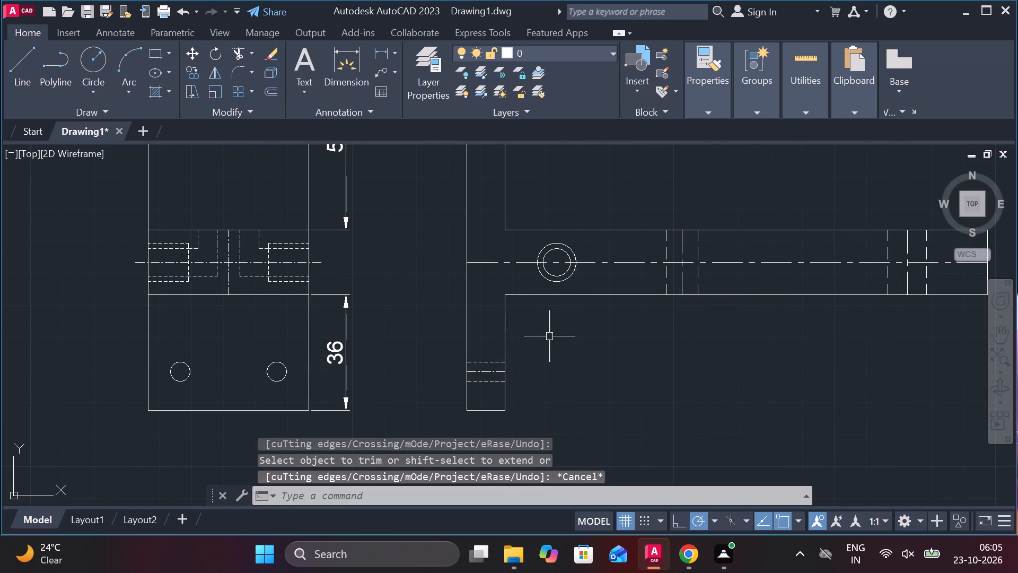
Fillet the upper and lower inner corners between the plate and the arm in the side view with radius 2.
text(f r)
key(space)
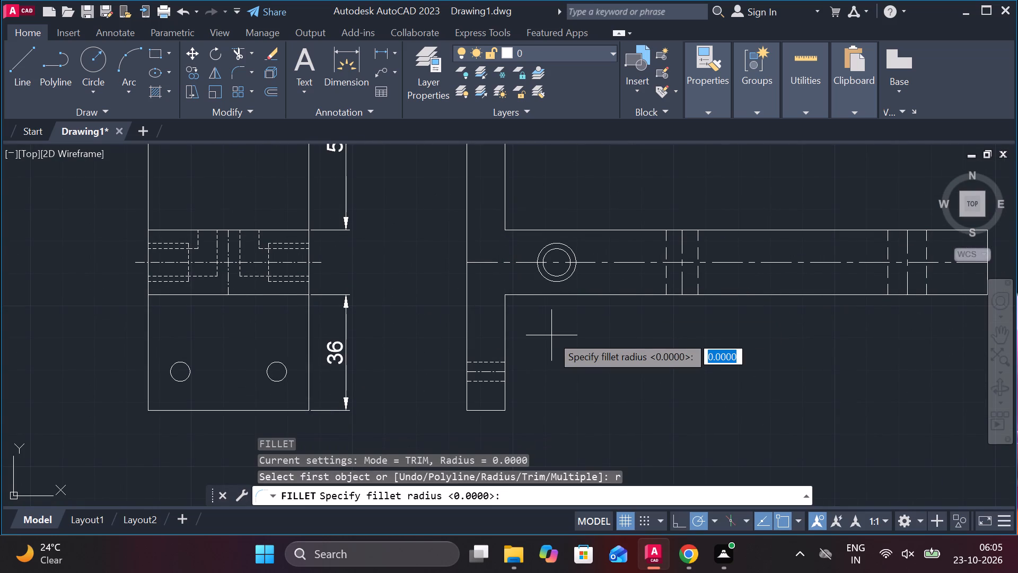
text(2)
key(space)
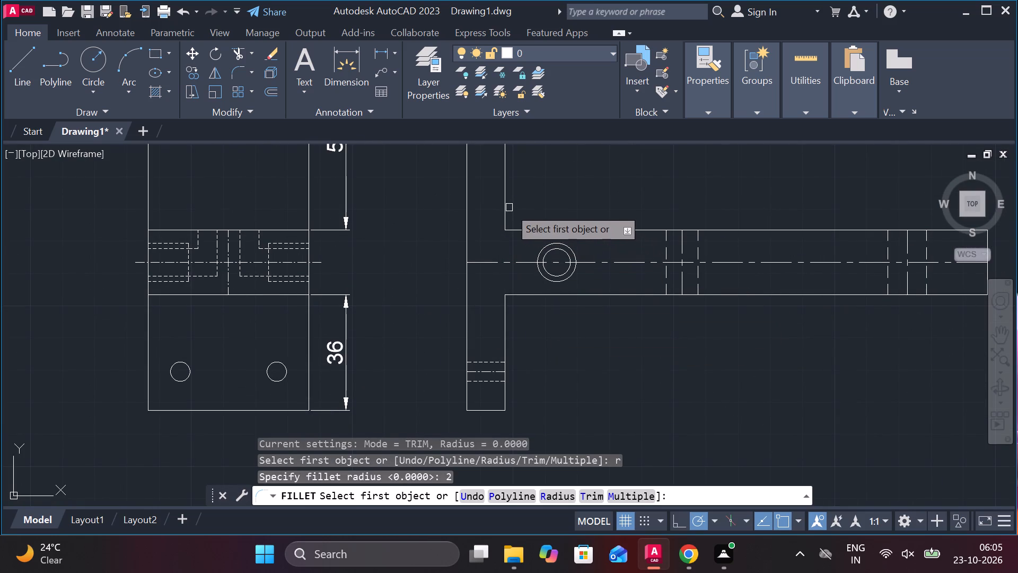
click(506, 202)
click(515, 229)
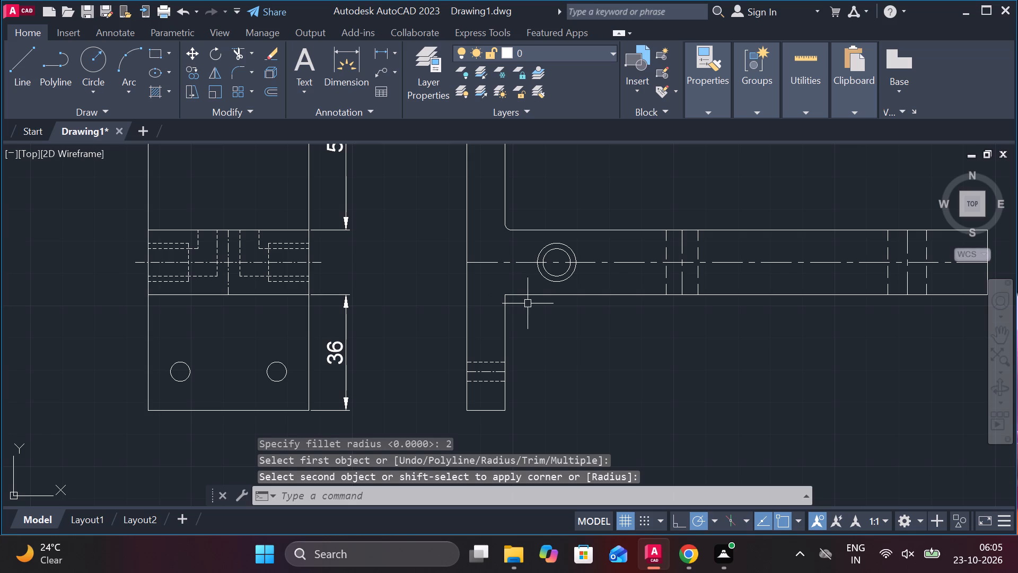
key(space)
click(519, 296)
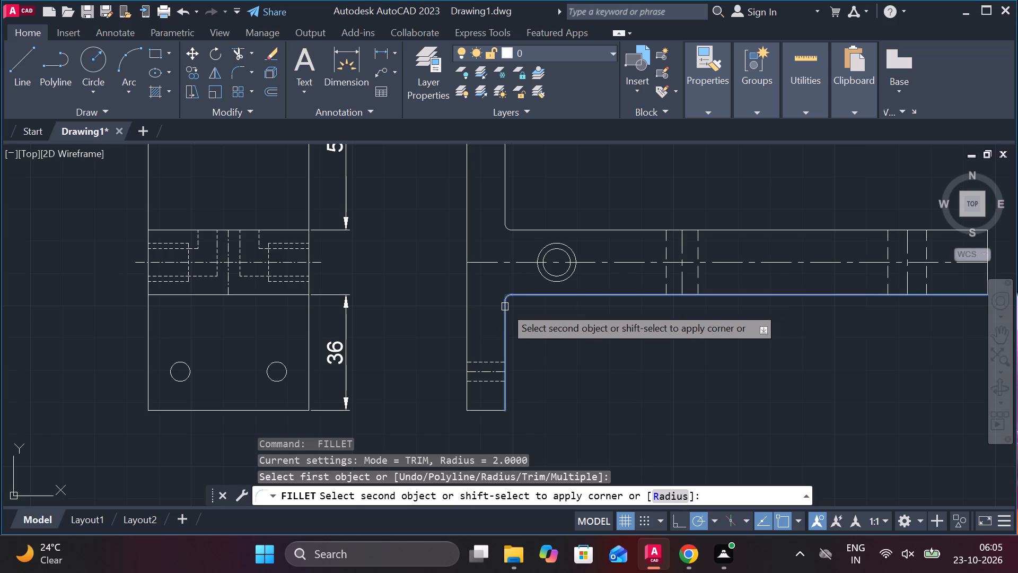
click(505, 307)
key(Escape)
Extend the plate's arm-side edge across the arm, between the two fillets, in the side view.
text(ex)
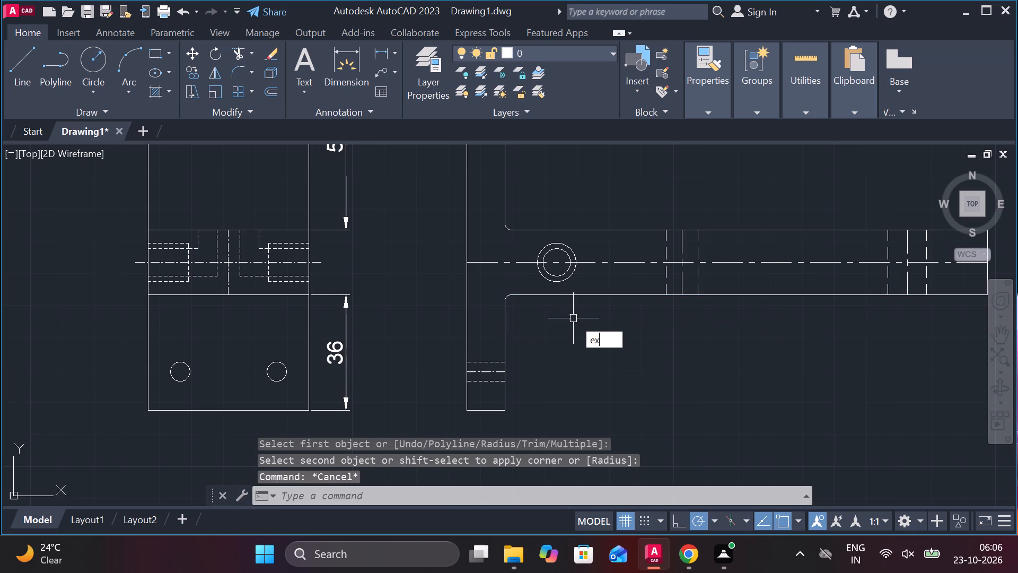
key(space)
click(500, 189)
click(500, 189)
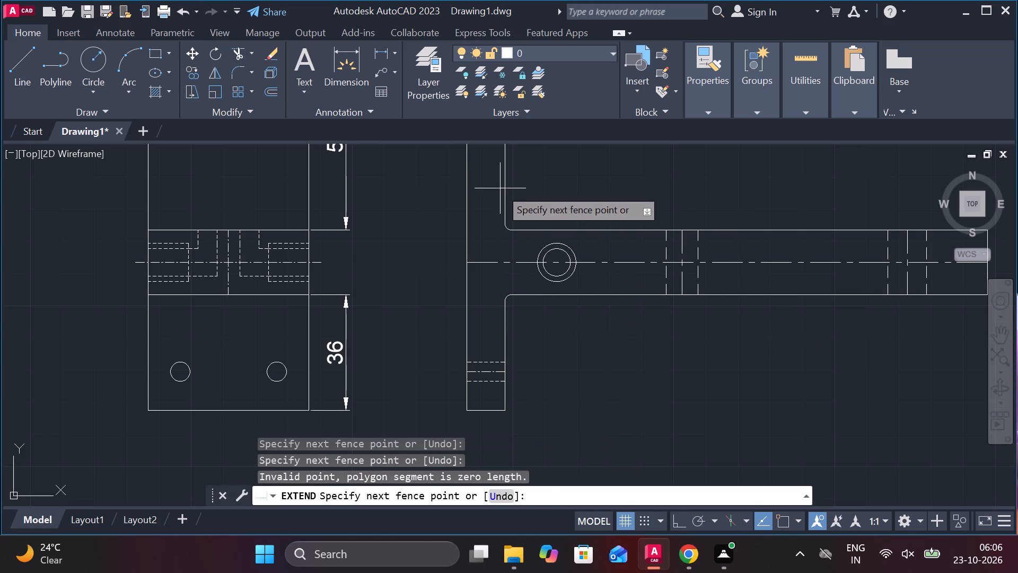
click(502, 182)
click(502, 178)
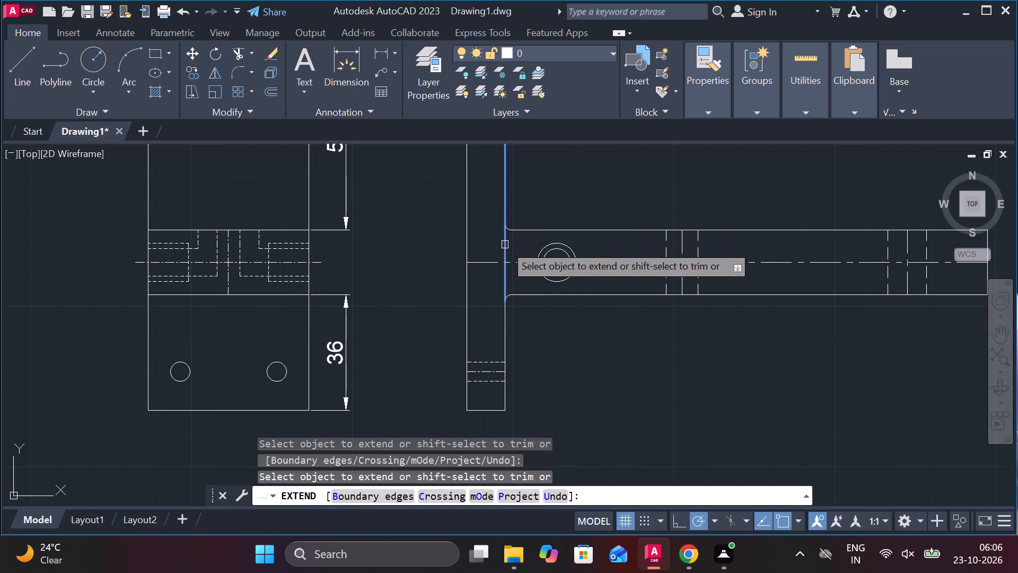
click(505, 245)
key(Escape)
Dimension the upper-left hole's centre from the plate's top edge and from its left edge in the front view.
scroll(666, 248, down, 1)
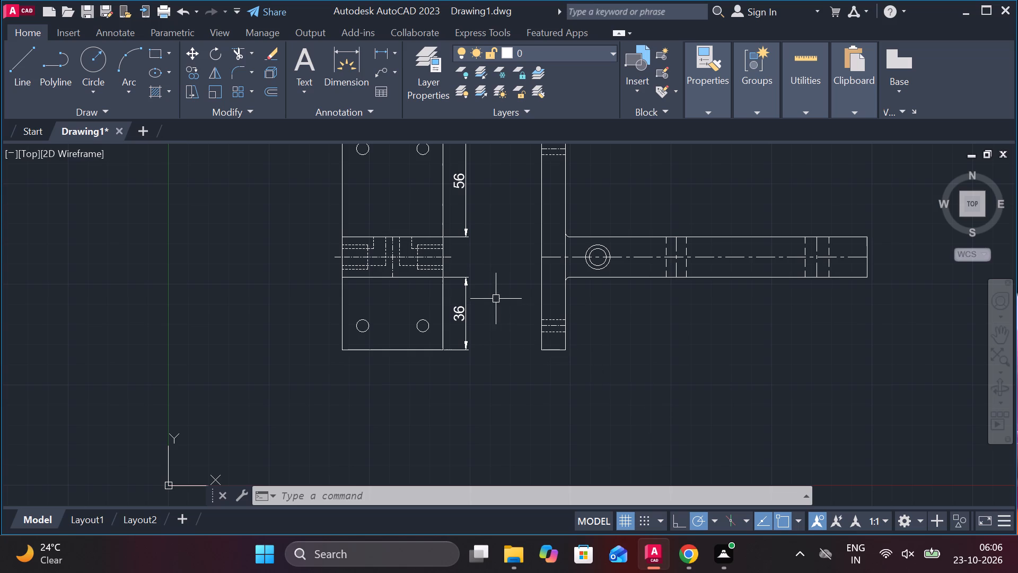
middle_drag(508, 266, 567, 420)
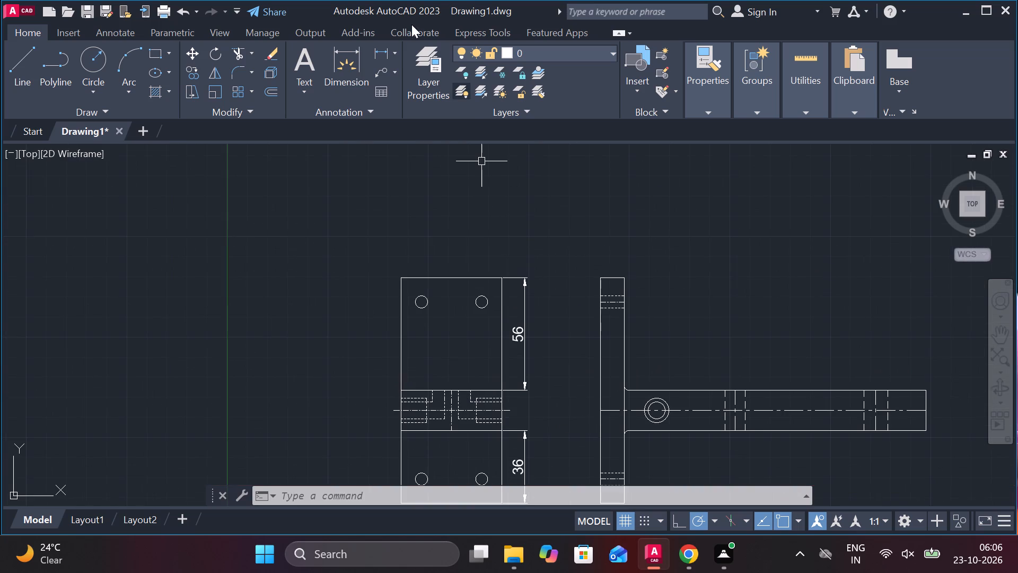
click(388, 58)
scroll(402, 256, up, 2)
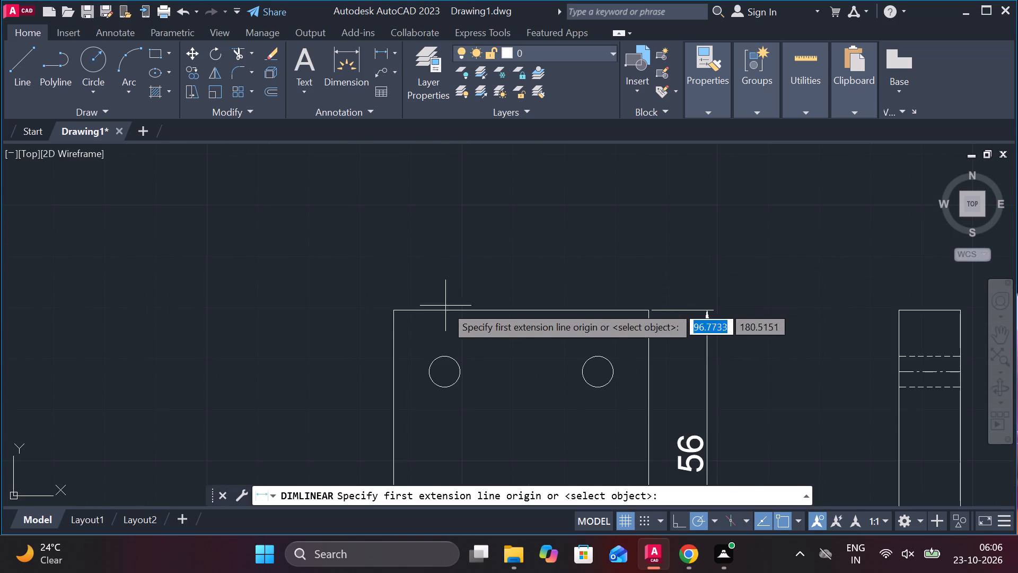
click(400, 308)
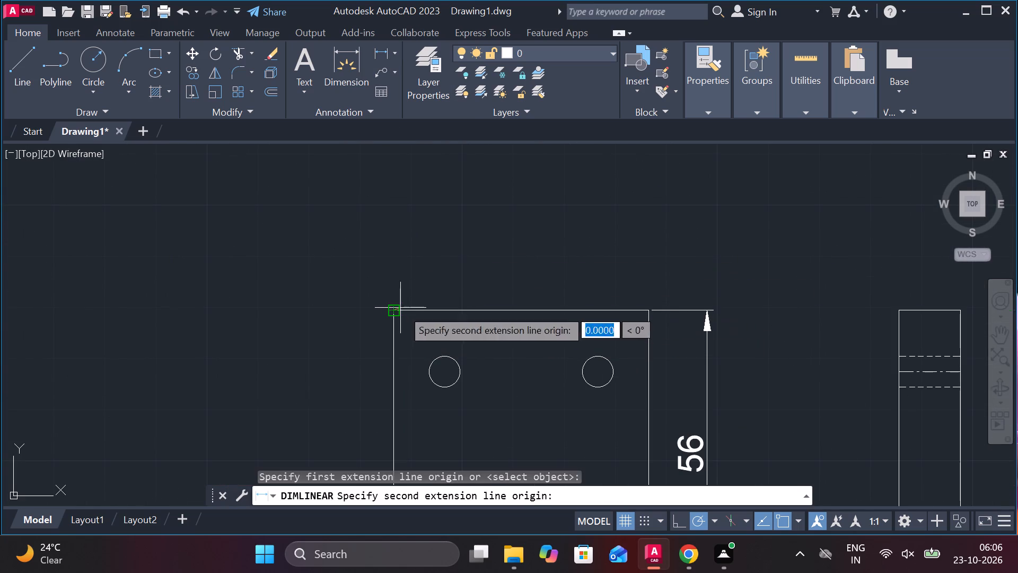
click(444, 378)
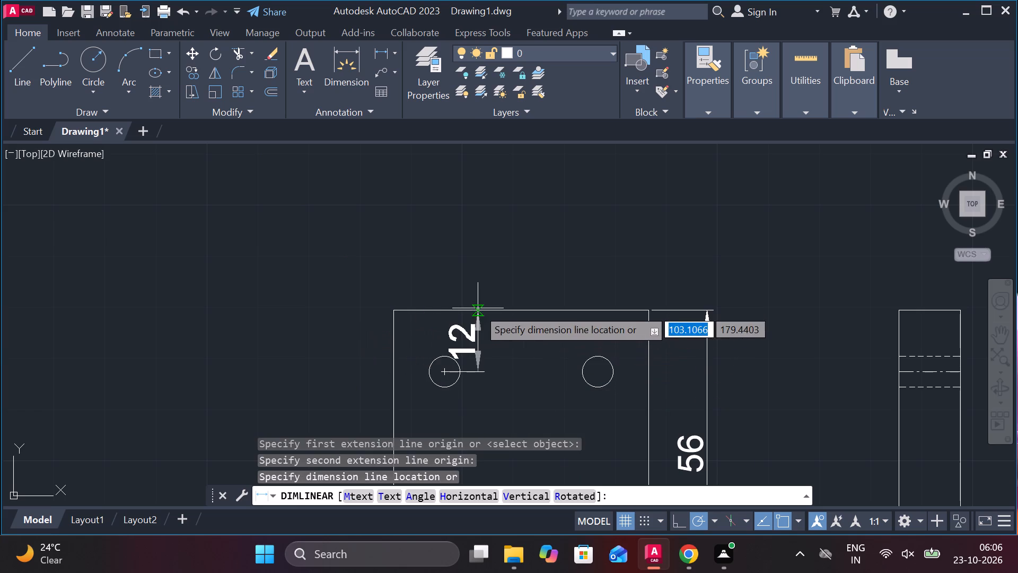
click(490, 343)
middle_drag(540, 332, 586, 245)
key(space)
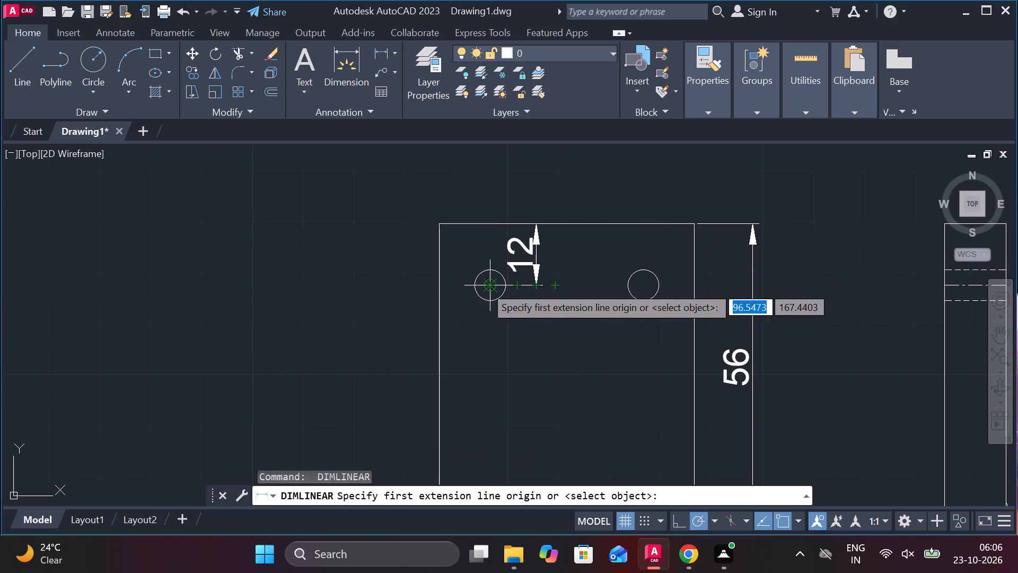
click(485, 286)
click(444, 284)
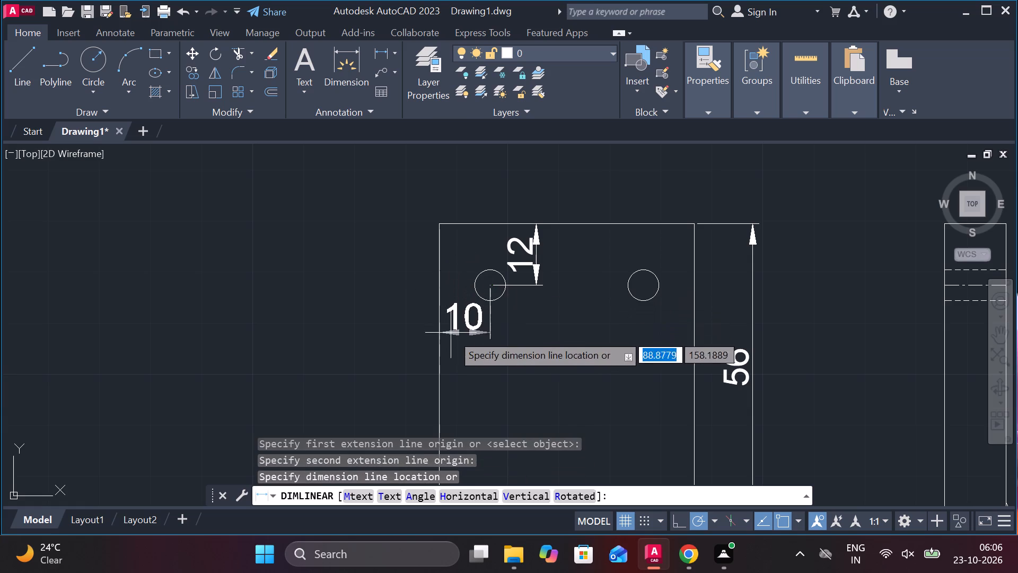
click(465, 334)
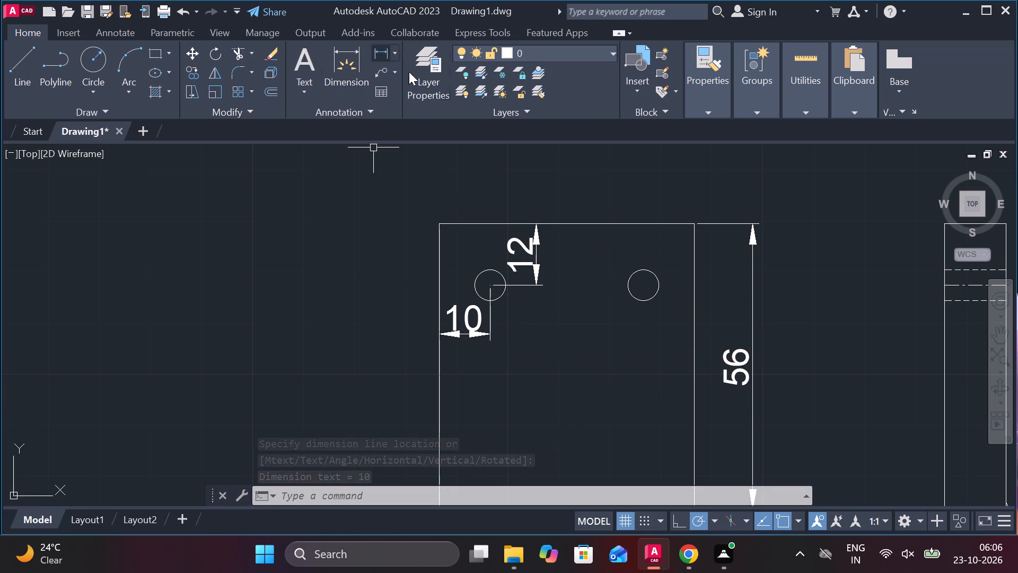
Add a diameter dimension to the upper-right hole in the front view, placed below the hole.
click(392, 52)
click(416, 250)
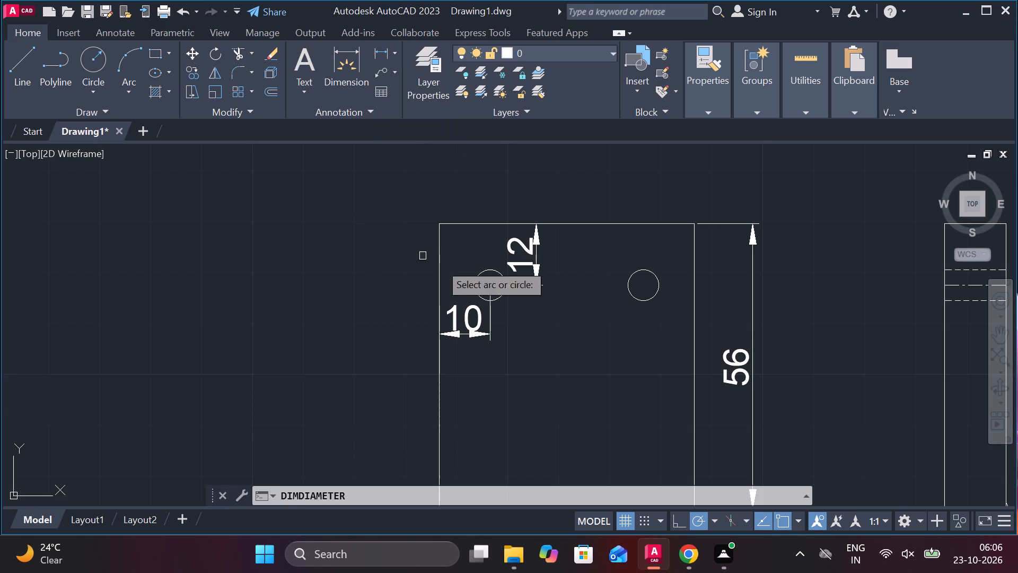
click(661, 280)
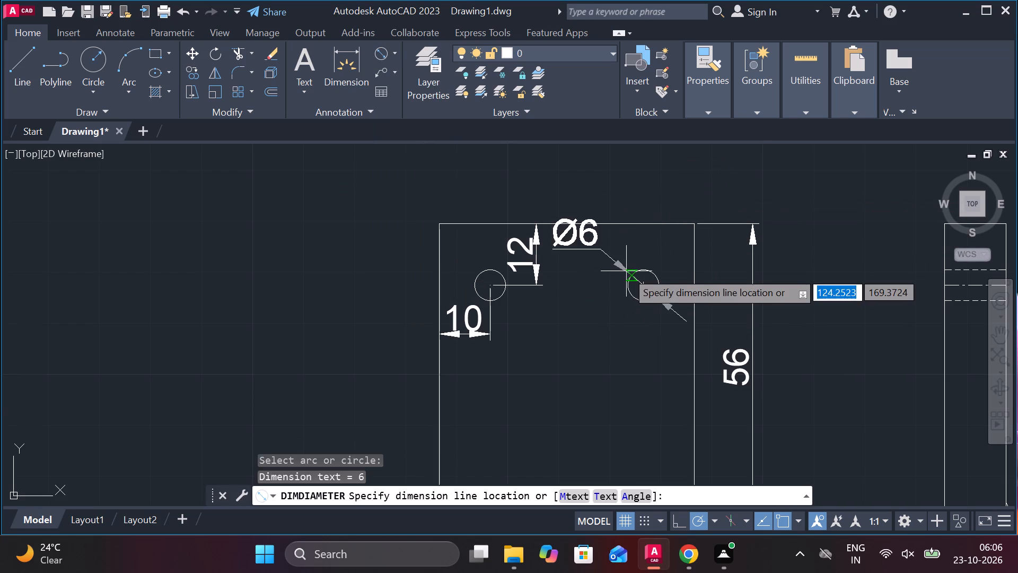
click(626, 352)
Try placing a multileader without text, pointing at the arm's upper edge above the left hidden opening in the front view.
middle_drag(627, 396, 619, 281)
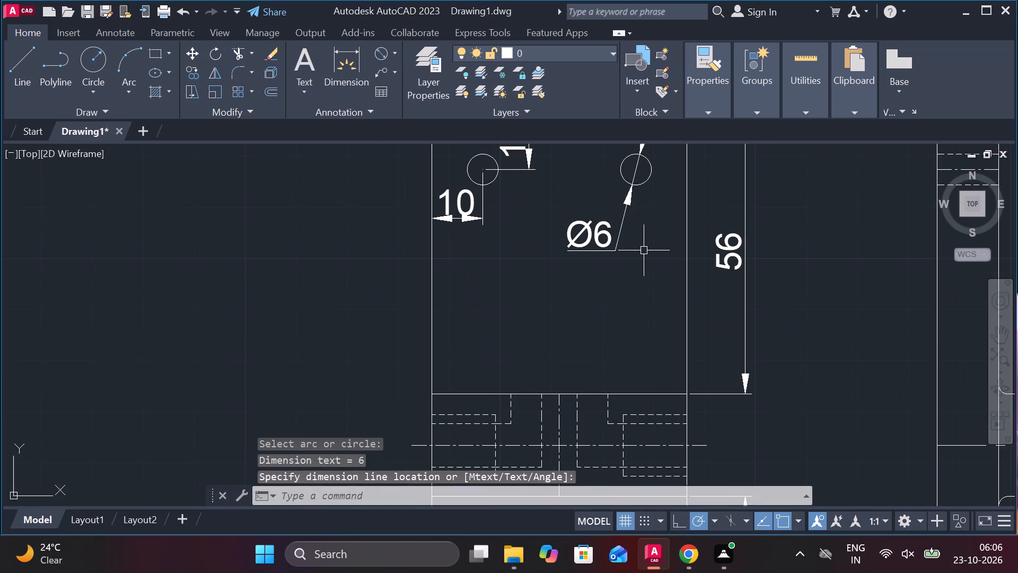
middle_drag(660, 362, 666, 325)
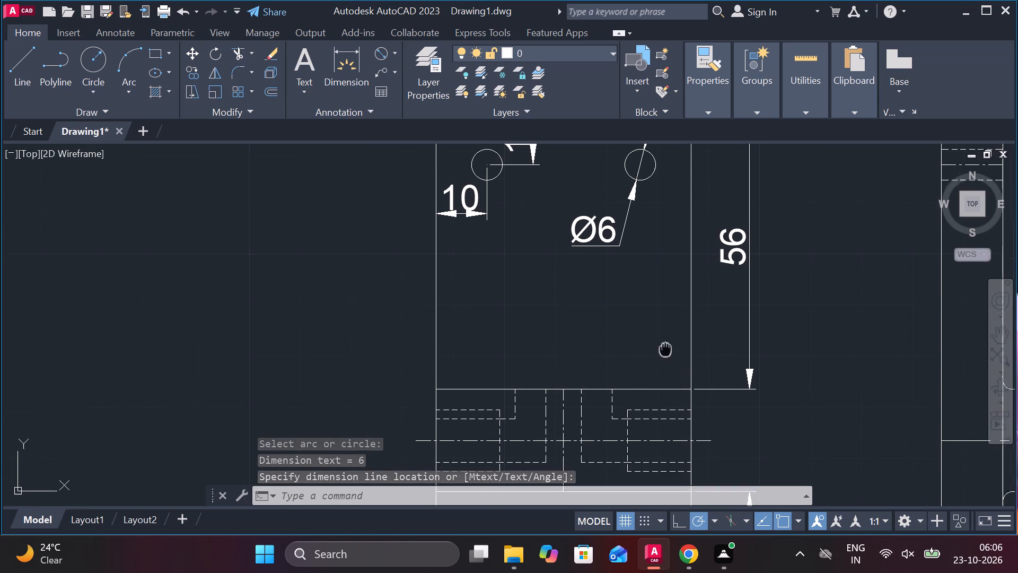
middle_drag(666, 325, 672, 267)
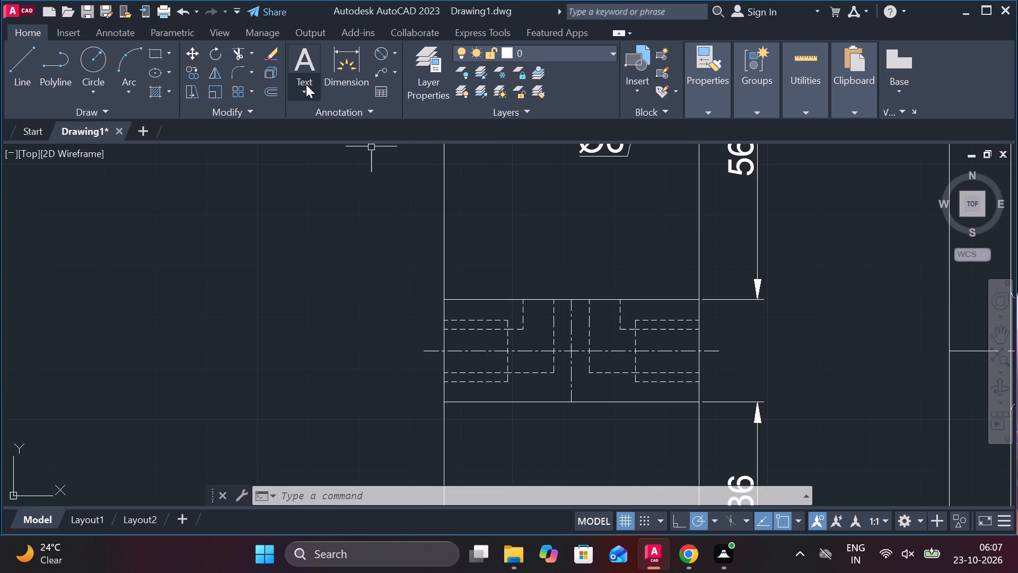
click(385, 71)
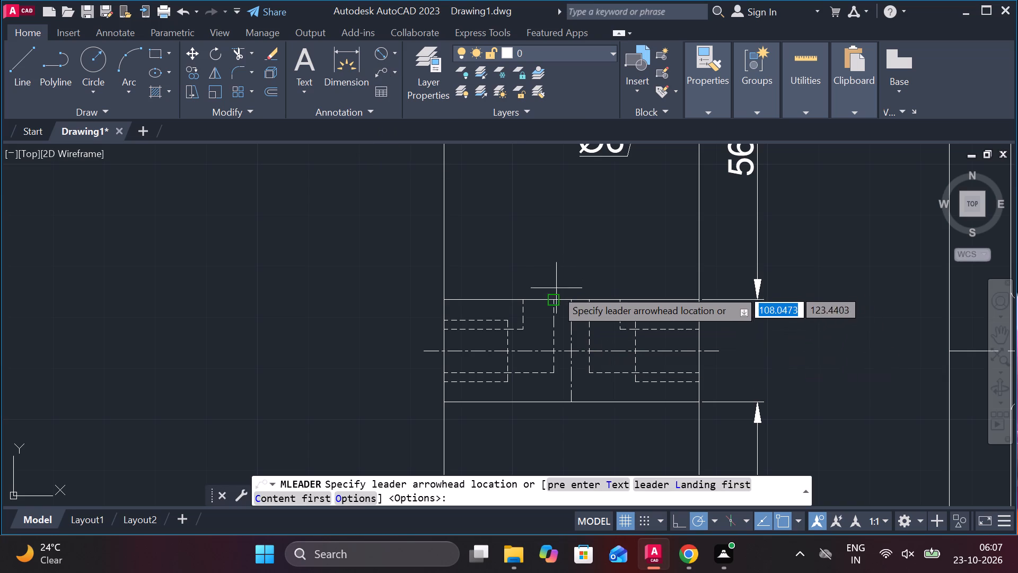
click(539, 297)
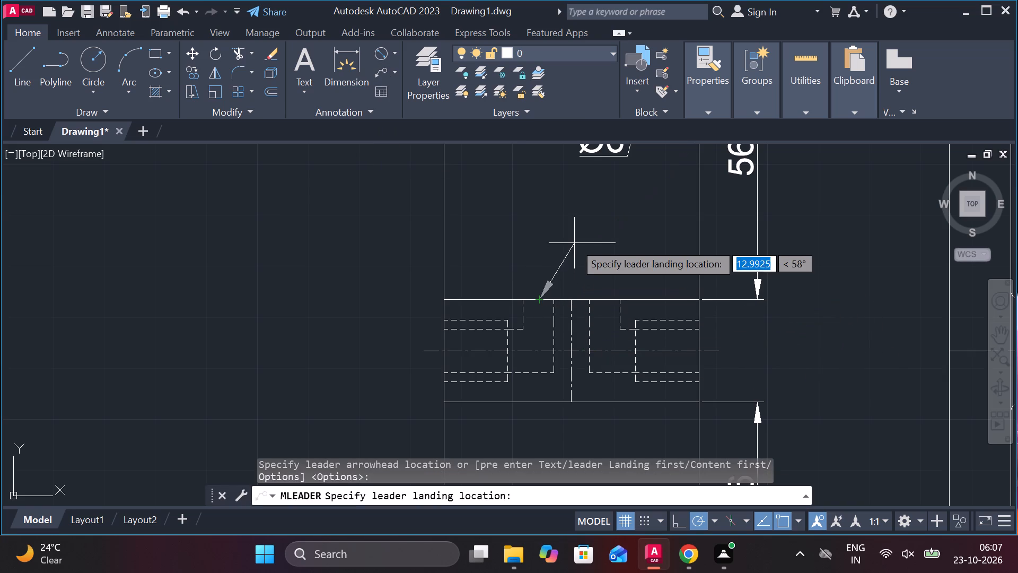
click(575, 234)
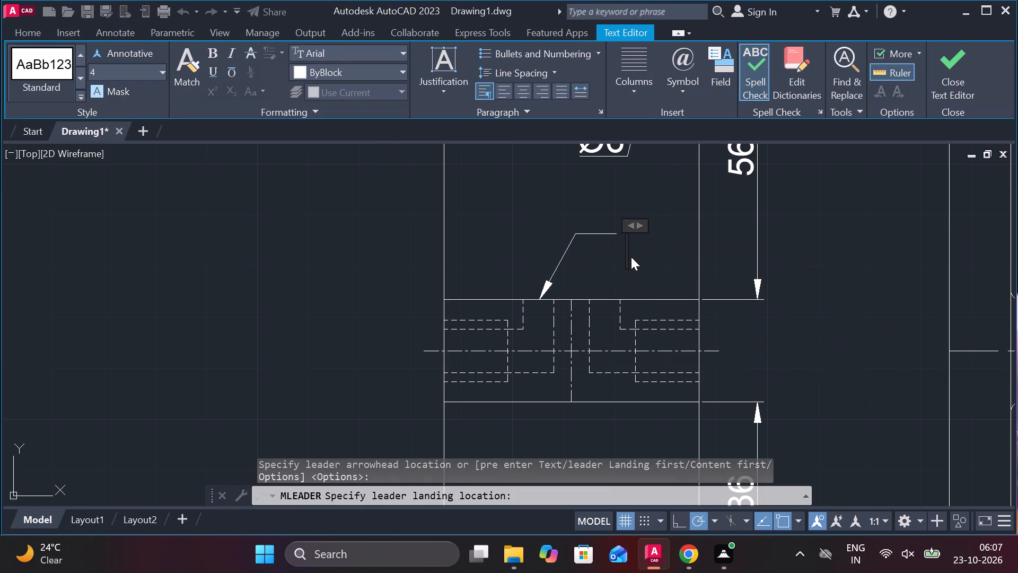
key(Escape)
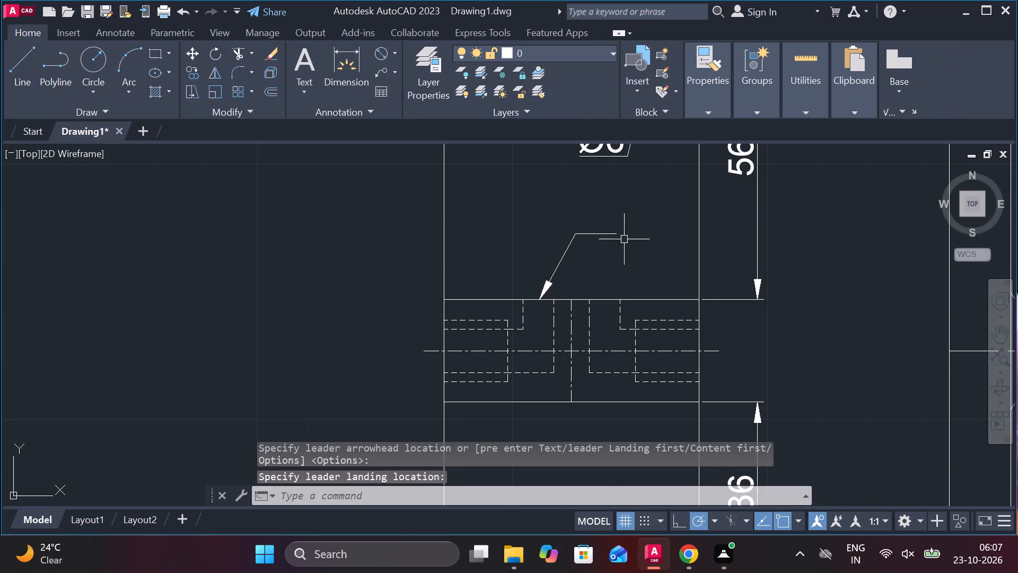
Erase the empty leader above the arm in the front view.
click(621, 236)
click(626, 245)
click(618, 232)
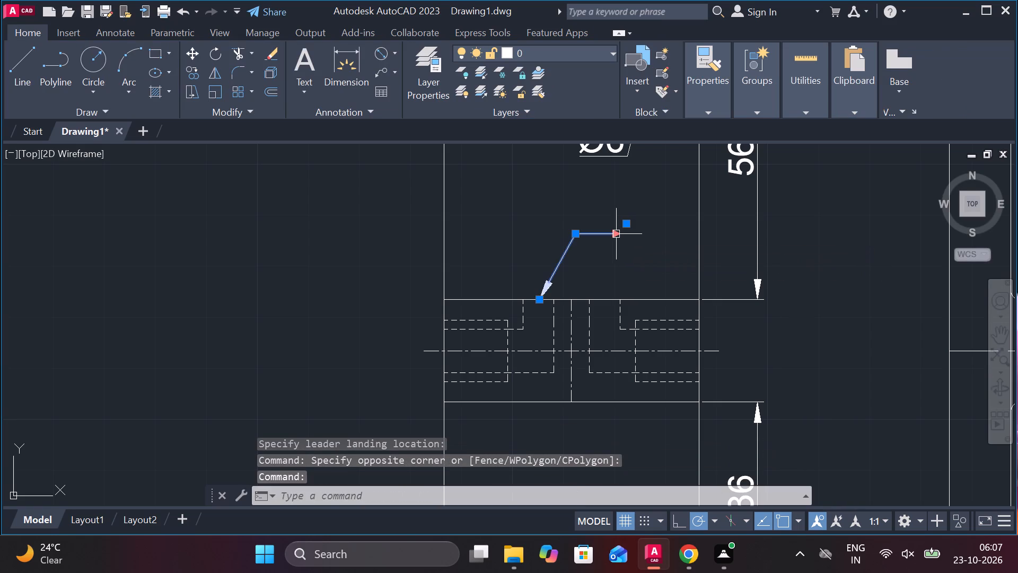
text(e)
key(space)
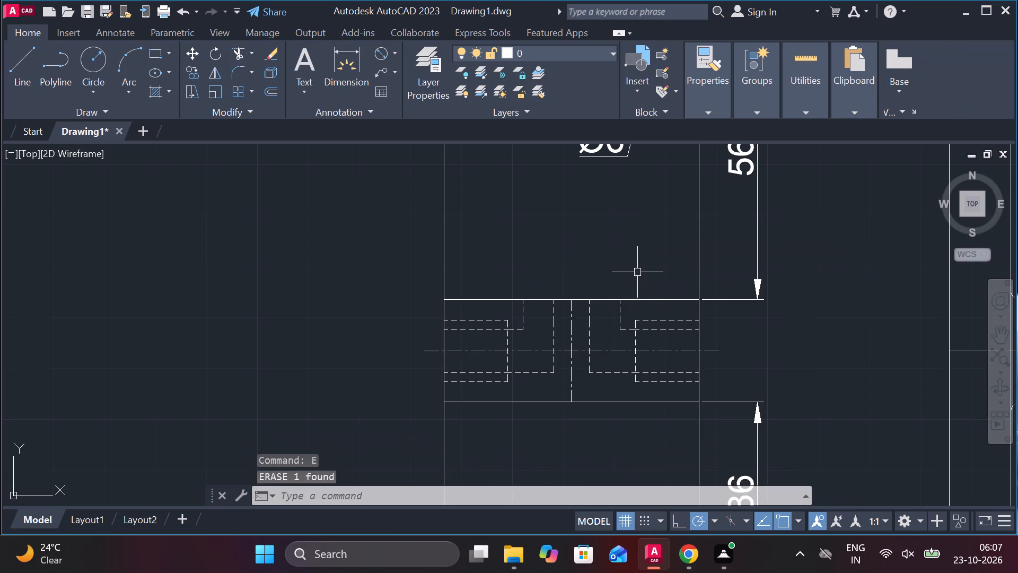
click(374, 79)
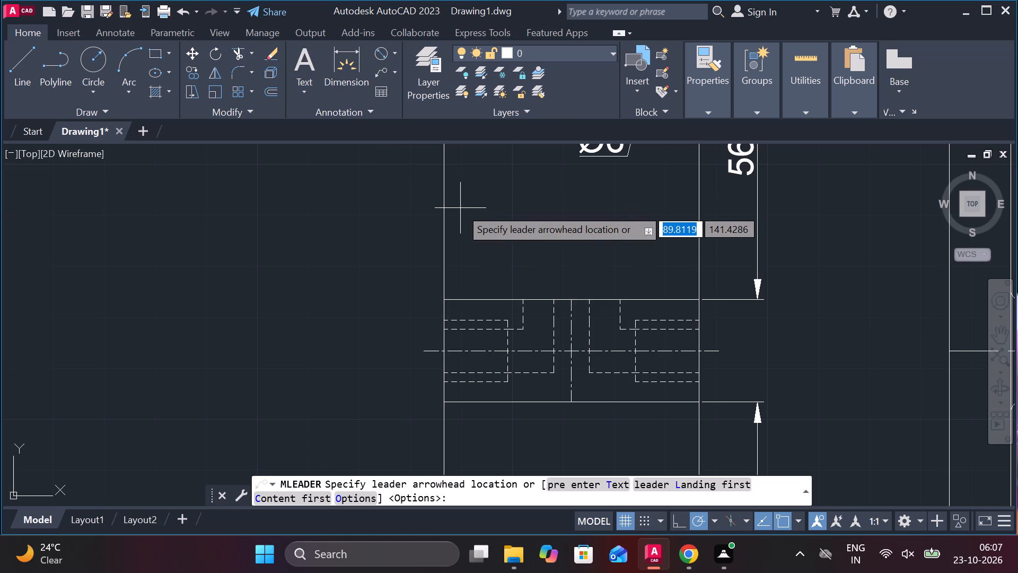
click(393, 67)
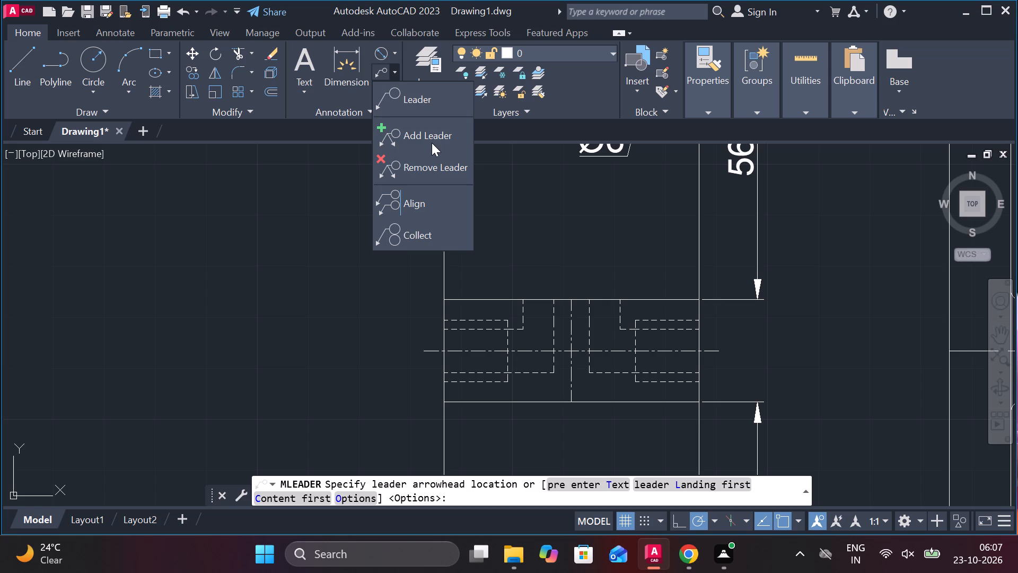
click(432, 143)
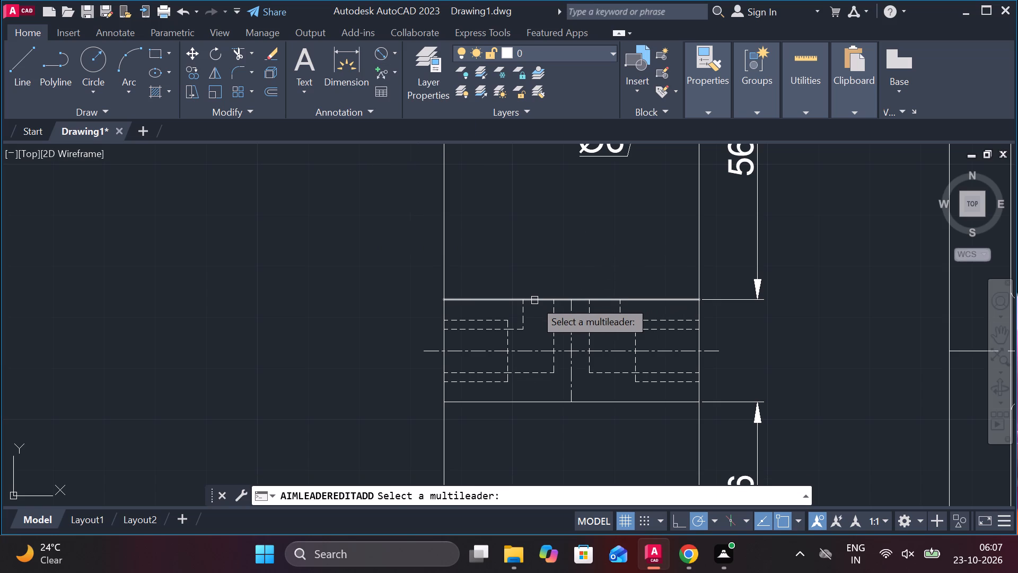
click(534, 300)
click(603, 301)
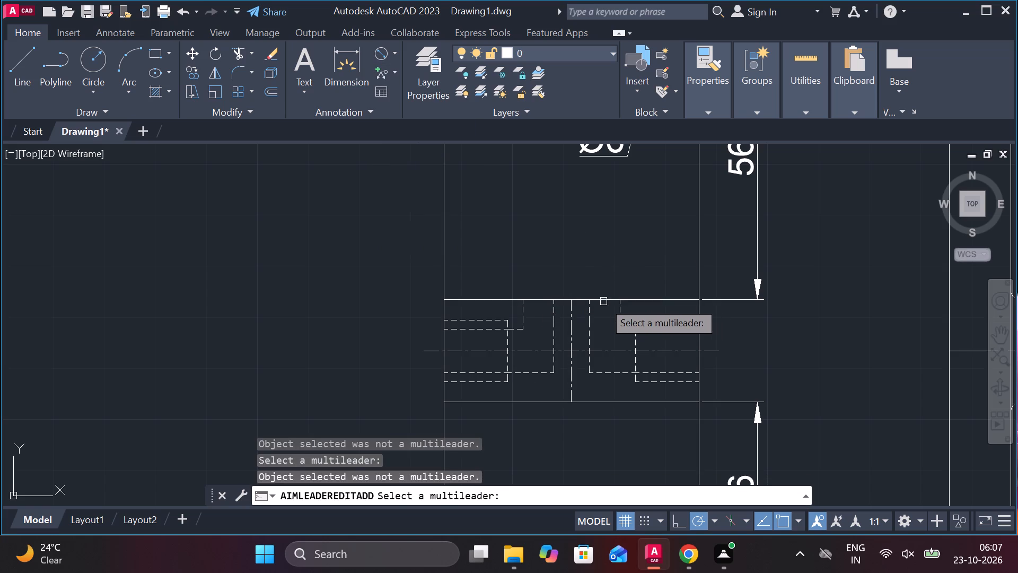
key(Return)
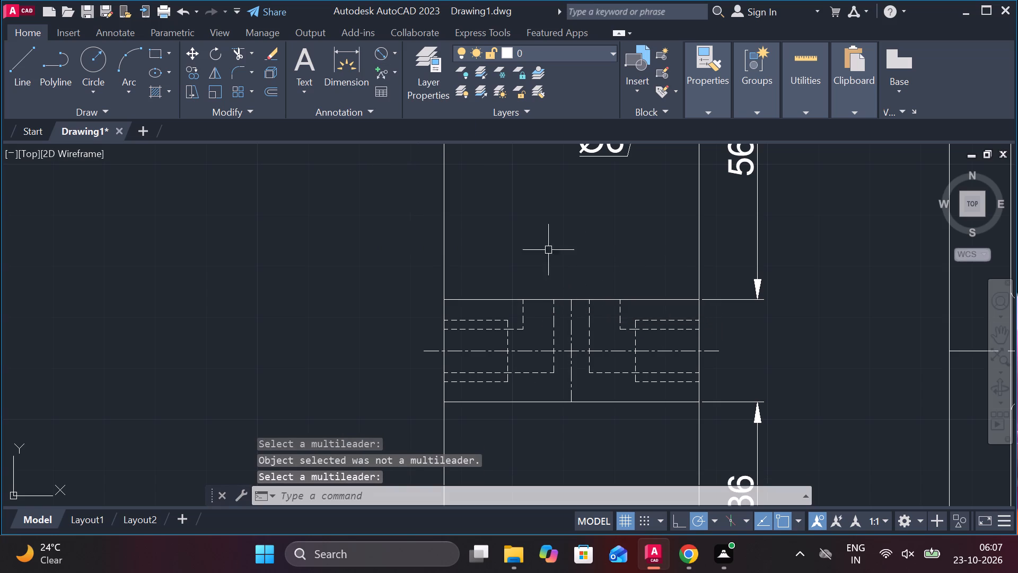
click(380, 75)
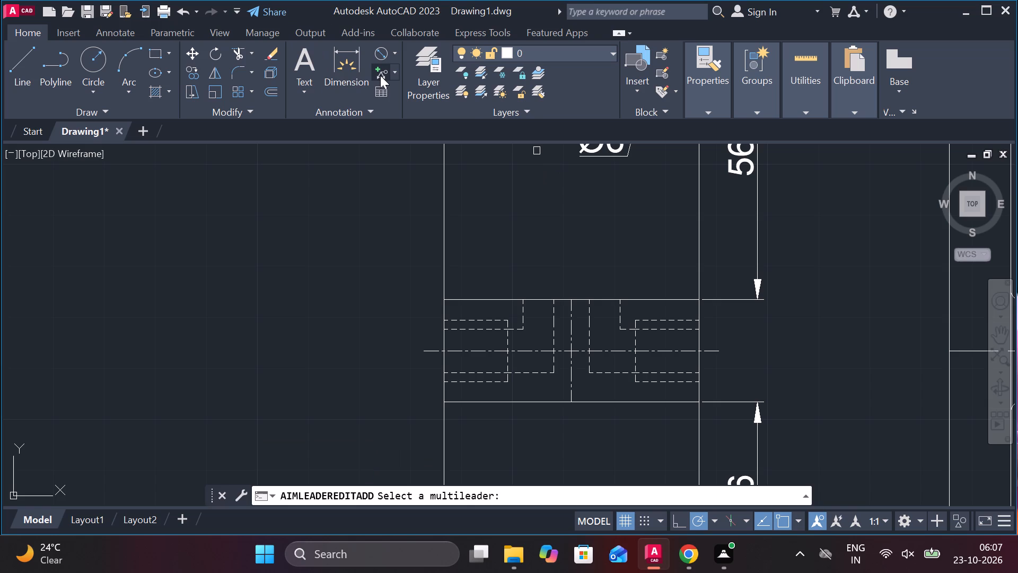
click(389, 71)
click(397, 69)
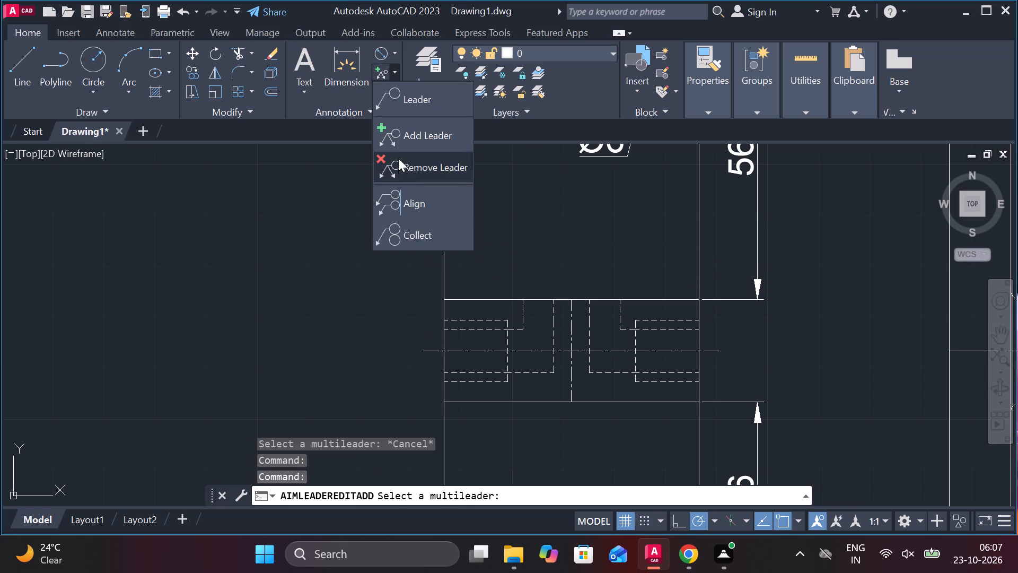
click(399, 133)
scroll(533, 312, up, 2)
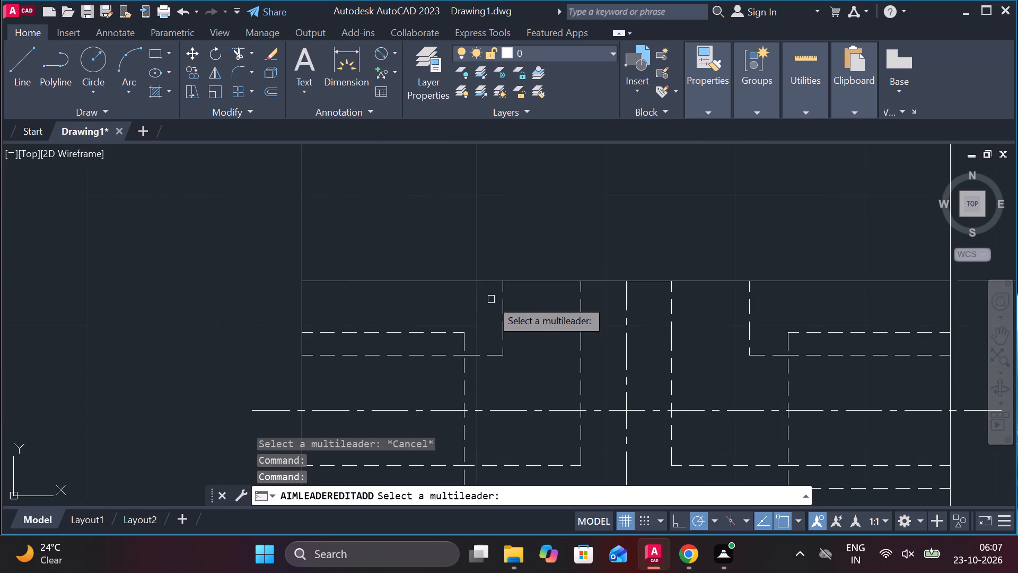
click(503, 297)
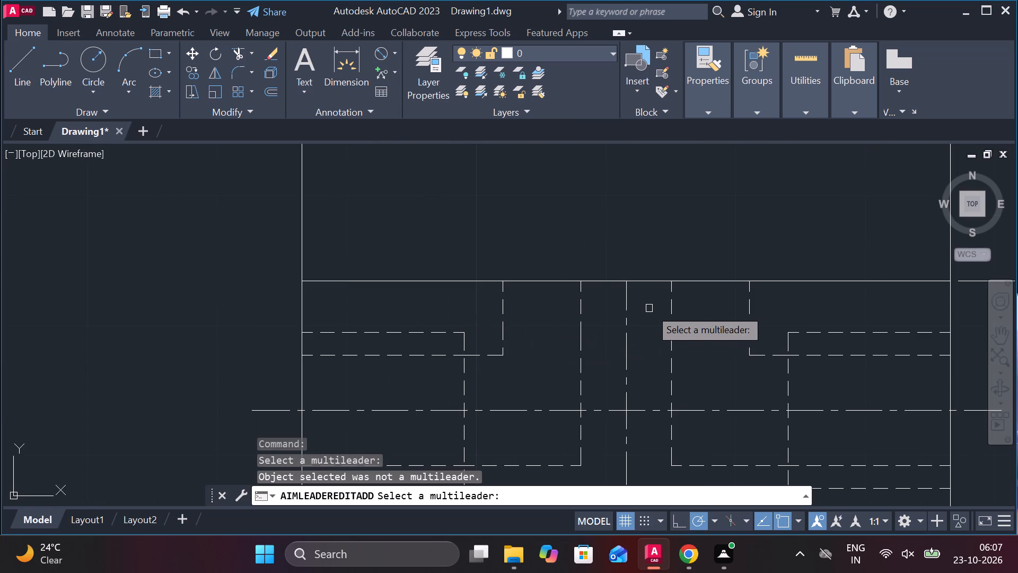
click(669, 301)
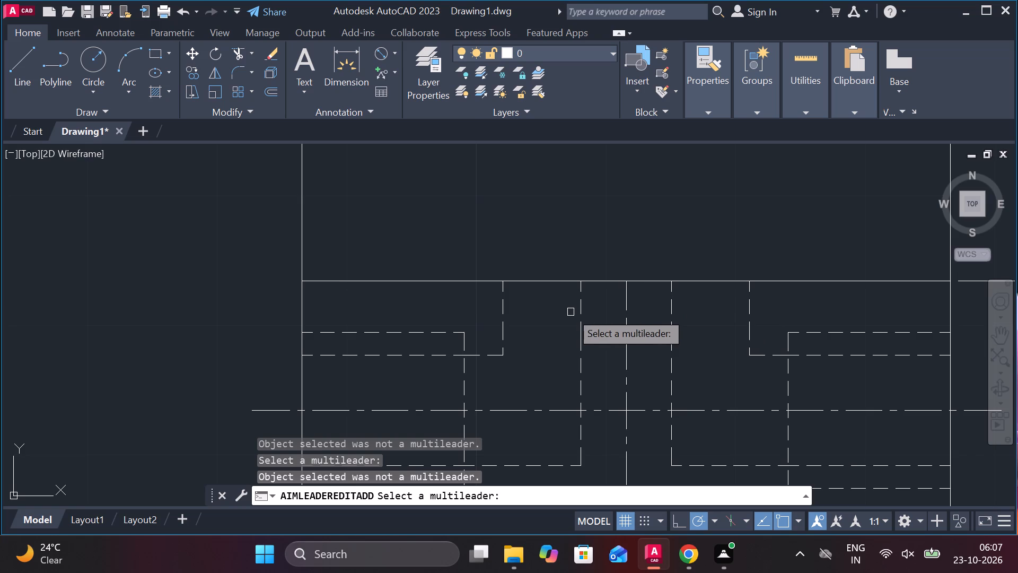
Place a multileader without text, pointing at the top corner of the left hidden opening on the arm's upper edge in the front view.
click(397, 74)
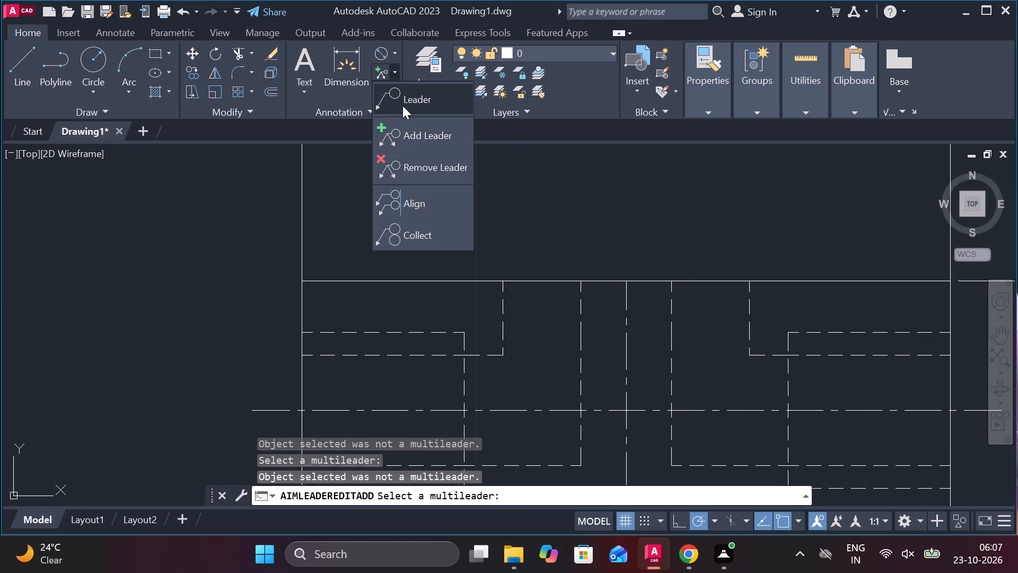
click(403, 102)
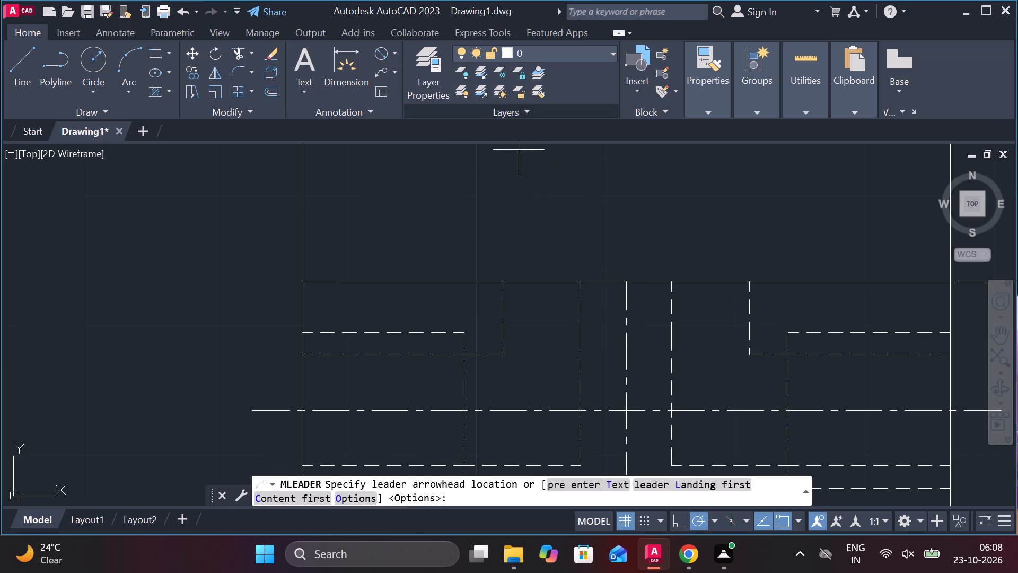
click(499, 279)
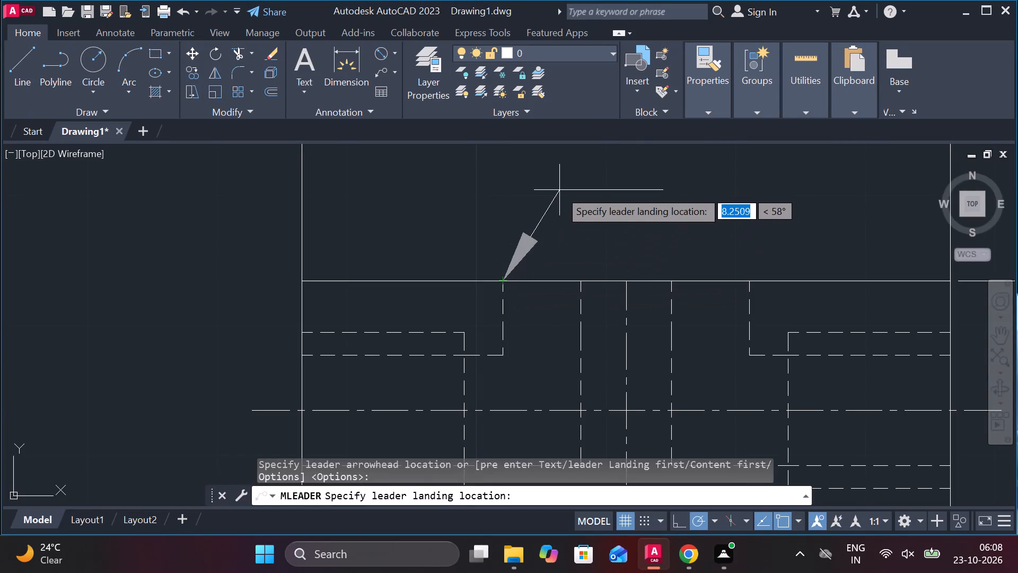
middle_drag(573, 185, 551, 258)
scroll(550, 260, down, 1)
click(552, 204)
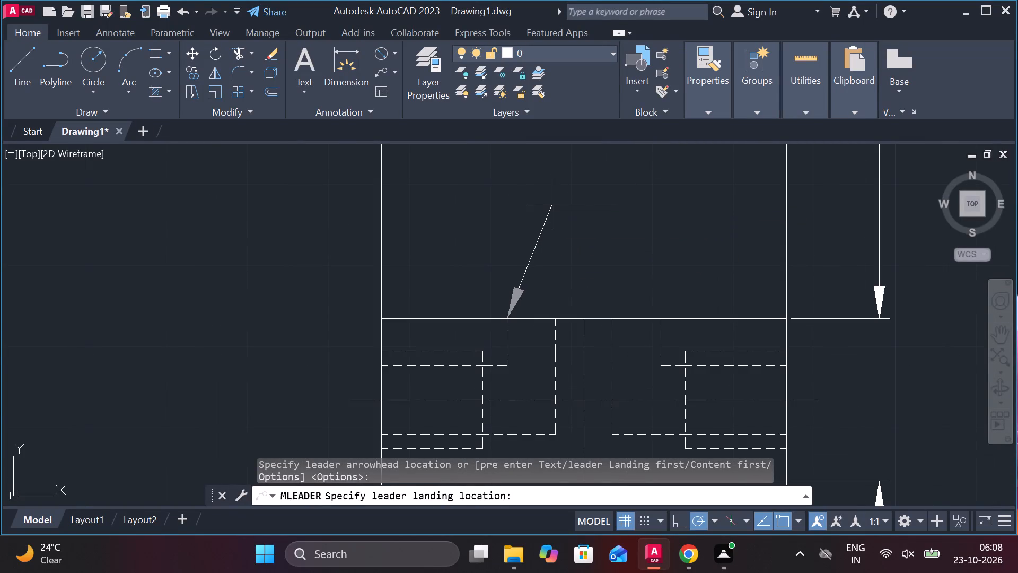
key(Escape)
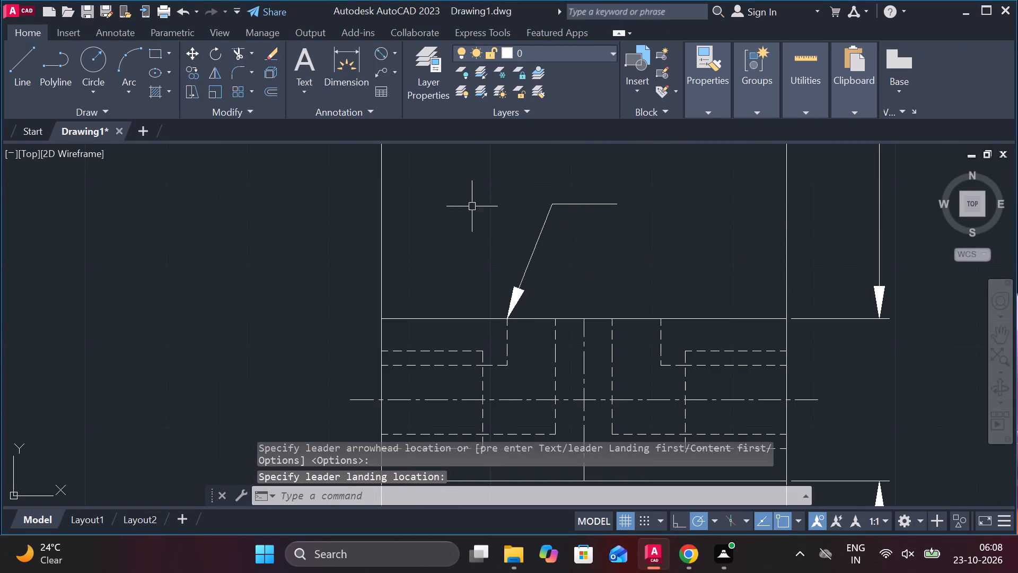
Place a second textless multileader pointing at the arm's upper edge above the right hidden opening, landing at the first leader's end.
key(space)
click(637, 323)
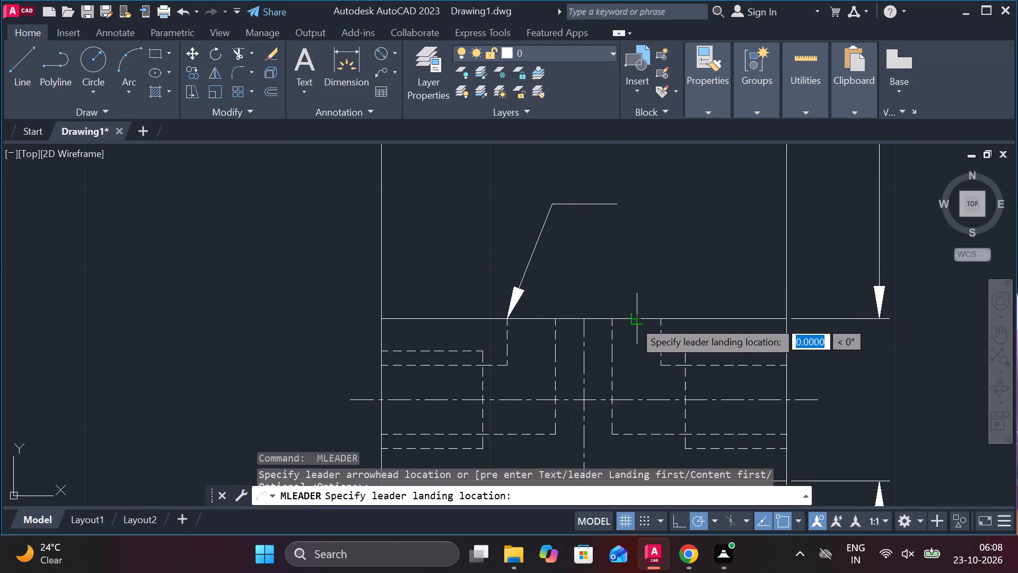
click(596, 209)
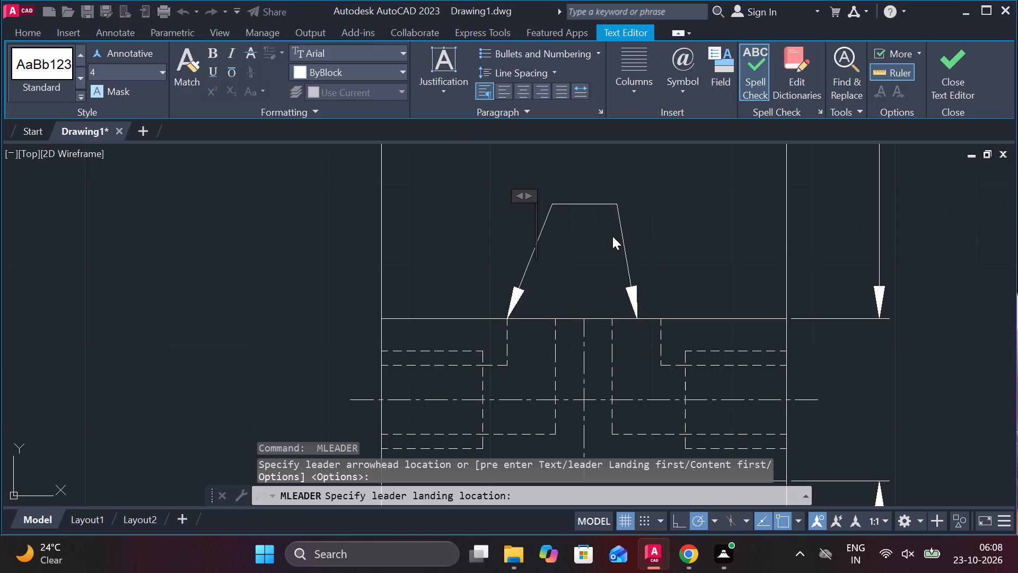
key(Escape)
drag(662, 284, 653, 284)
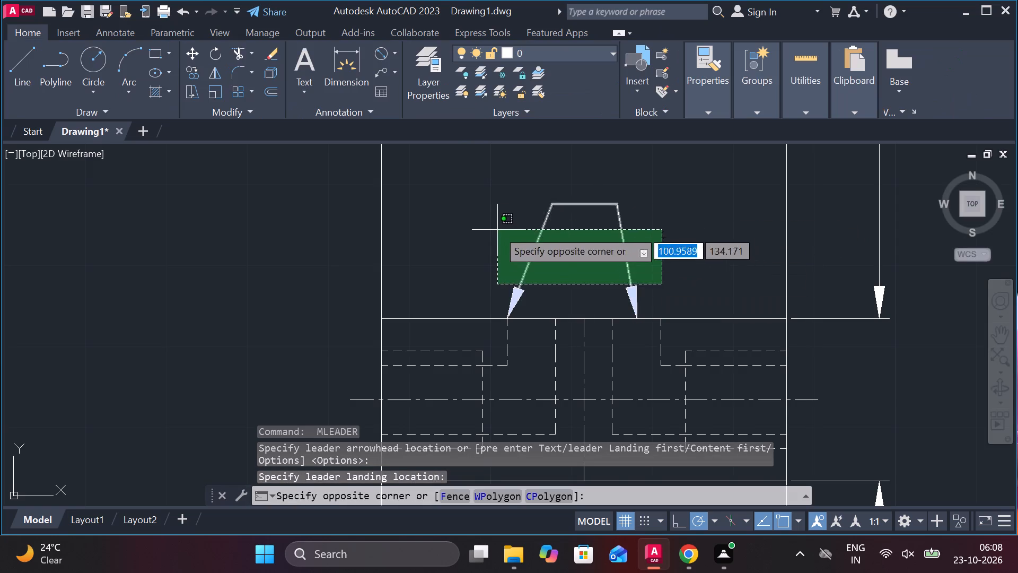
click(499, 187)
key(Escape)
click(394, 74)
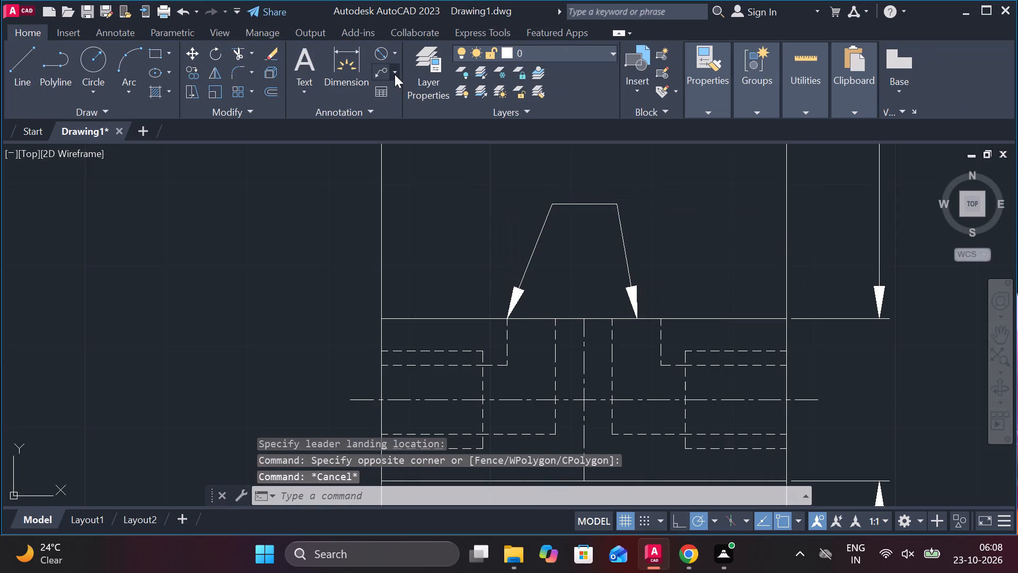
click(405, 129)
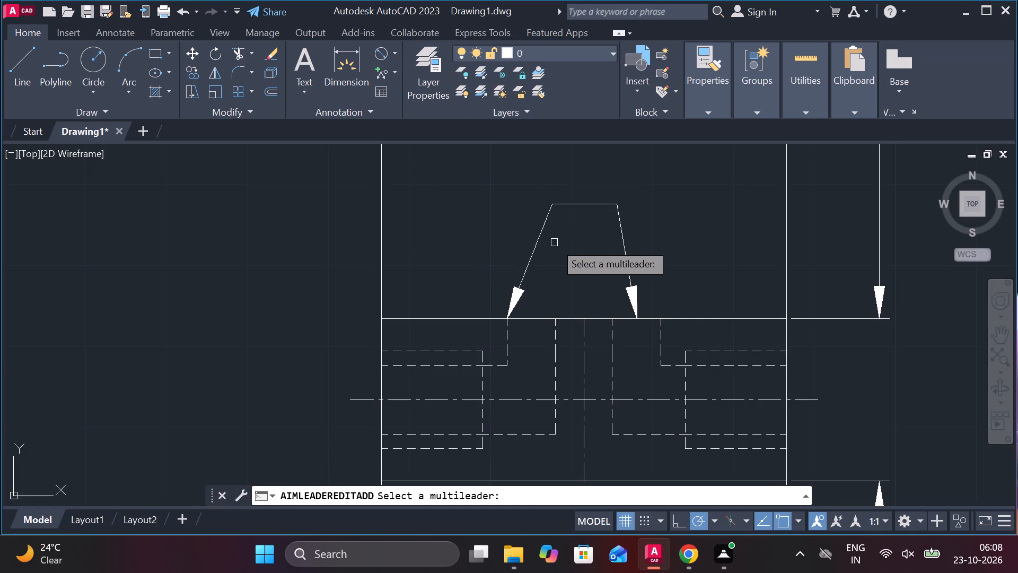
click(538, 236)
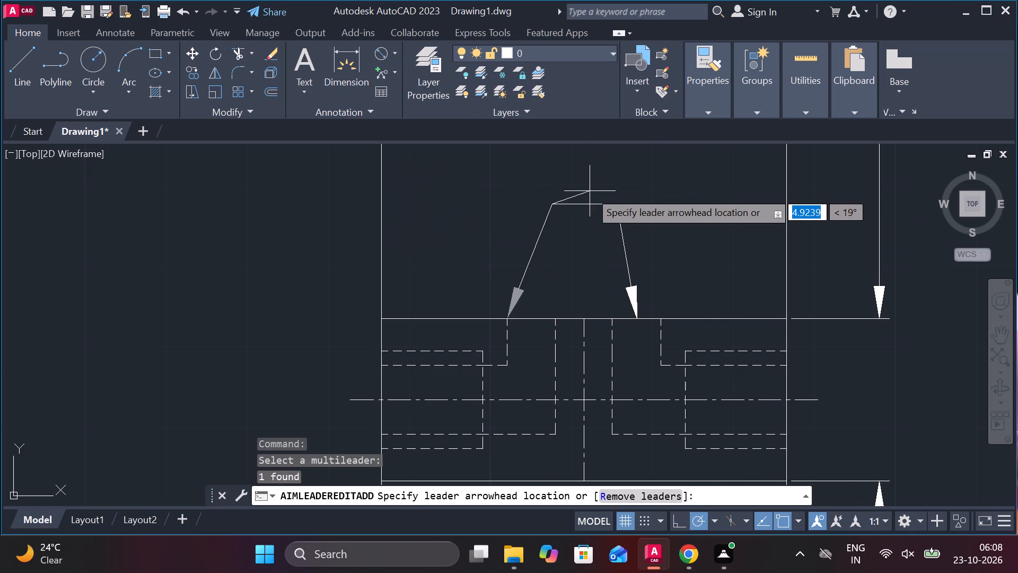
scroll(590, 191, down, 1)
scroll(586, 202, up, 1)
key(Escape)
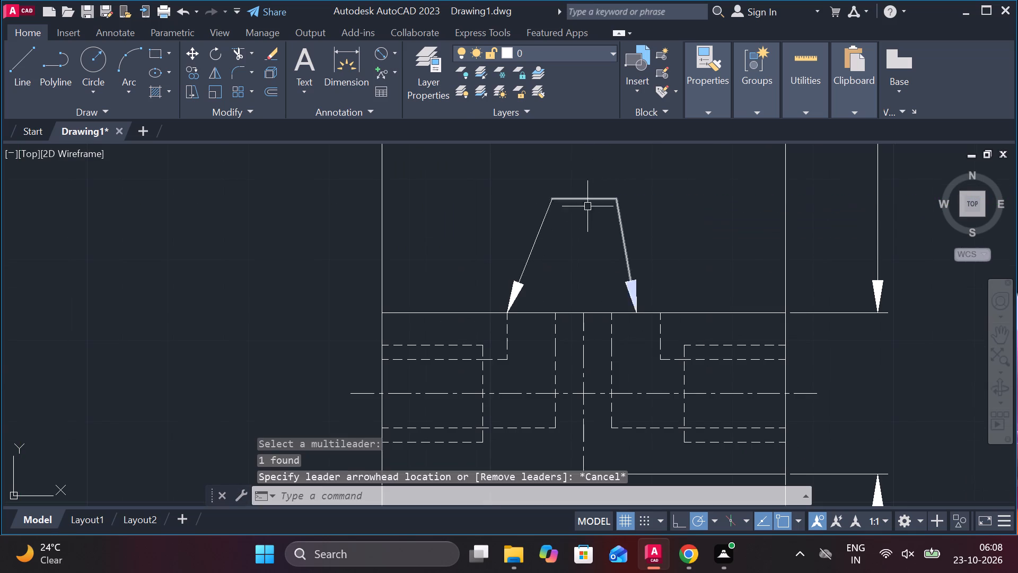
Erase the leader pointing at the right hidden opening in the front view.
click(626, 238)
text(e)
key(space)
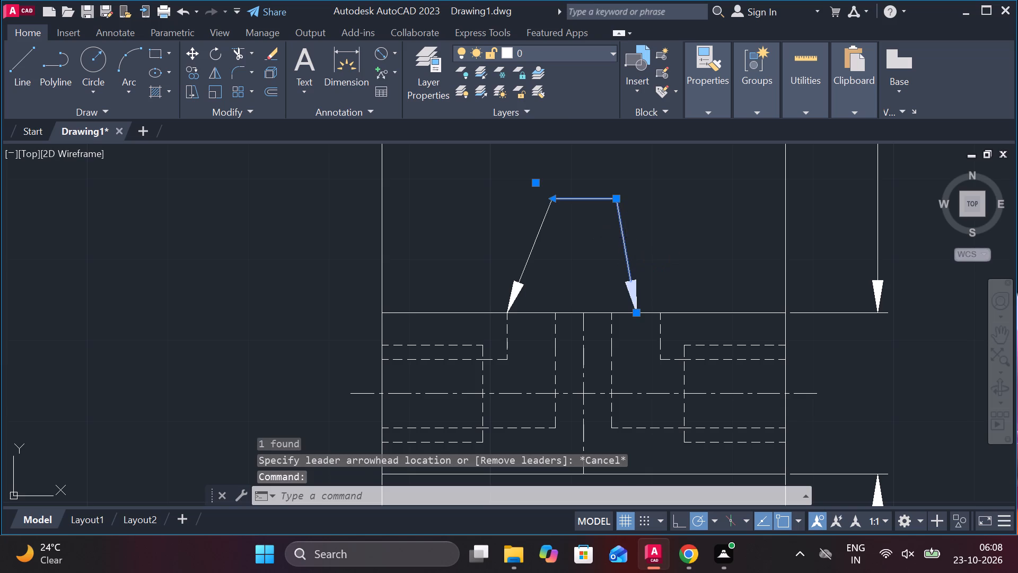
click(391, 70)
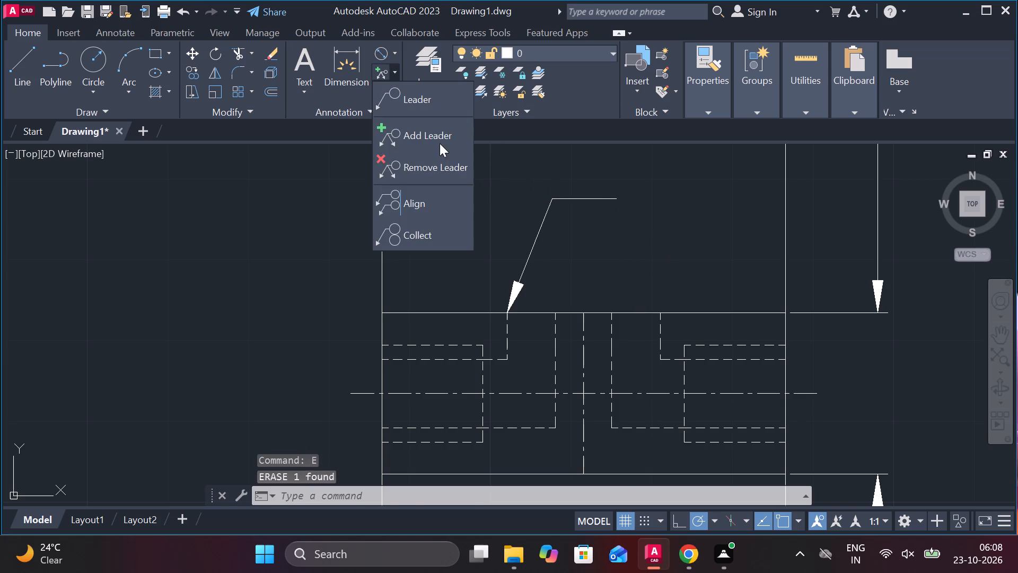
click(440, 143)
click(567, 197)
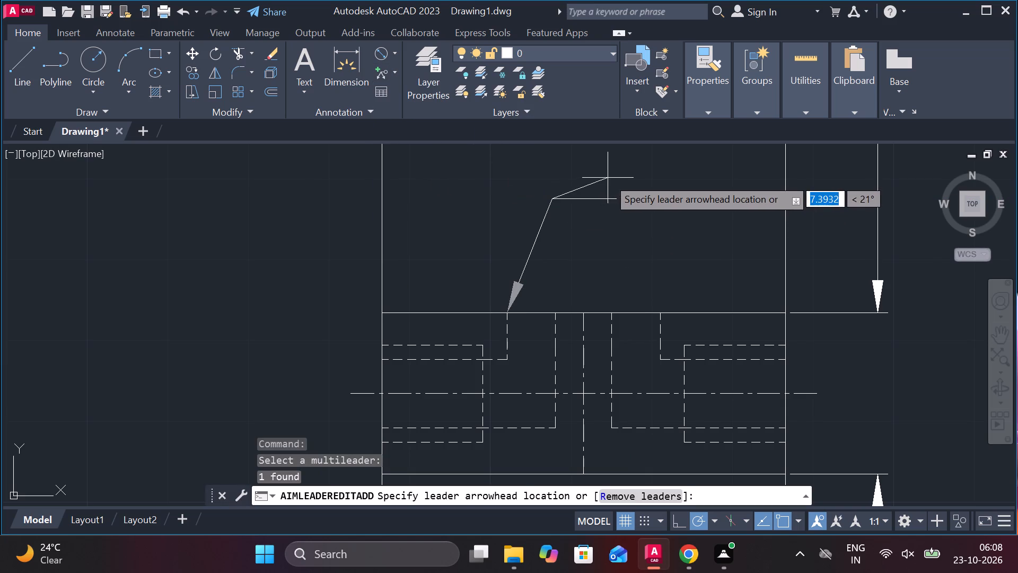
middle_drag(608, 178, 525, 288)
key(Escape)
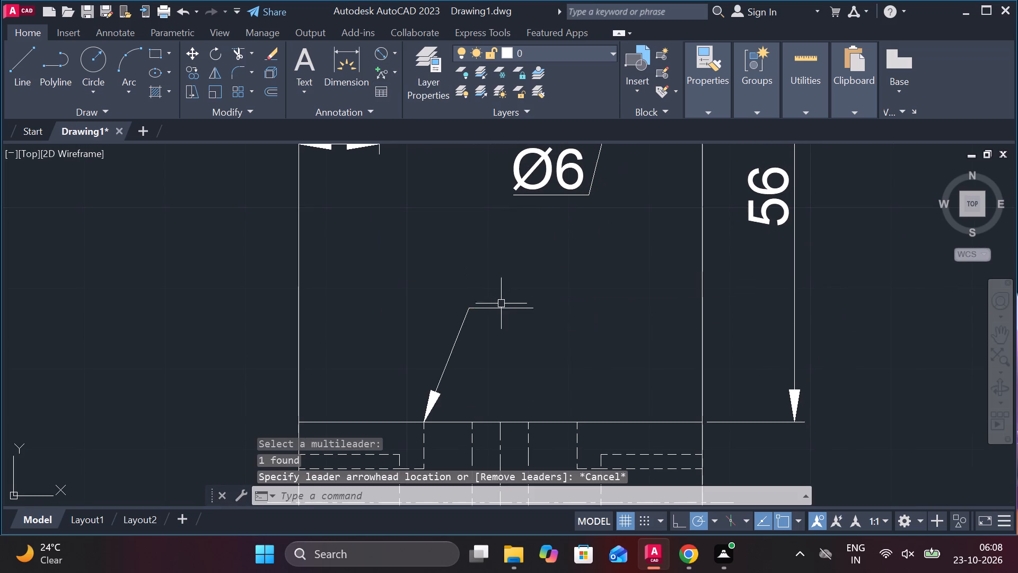
Place a textless multileader pointing at the arm's upper edge above the right hidden opening, joined to the end of the left leader's landing.
scroll(534, 325, down, 2)
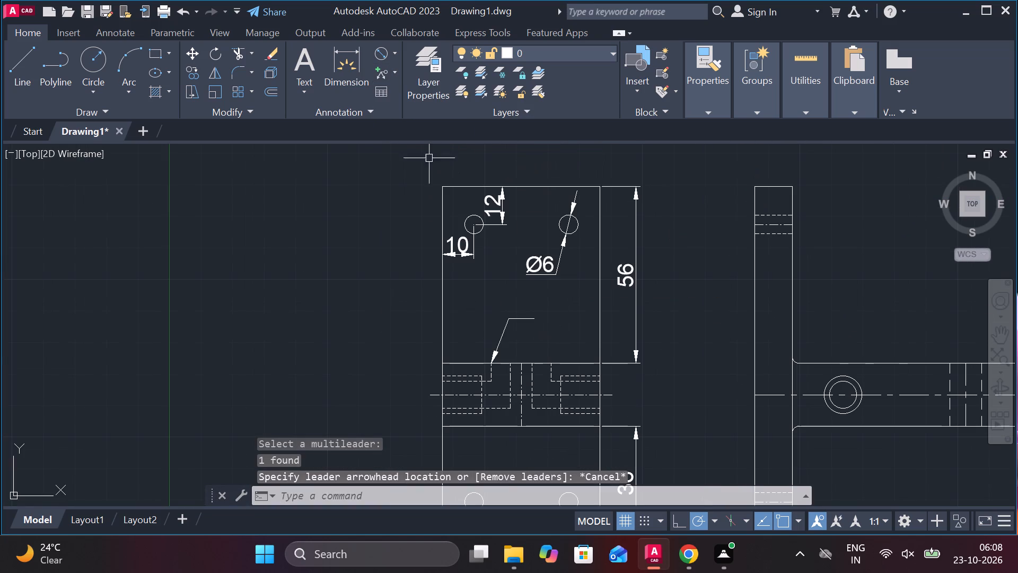
click(394, 67)
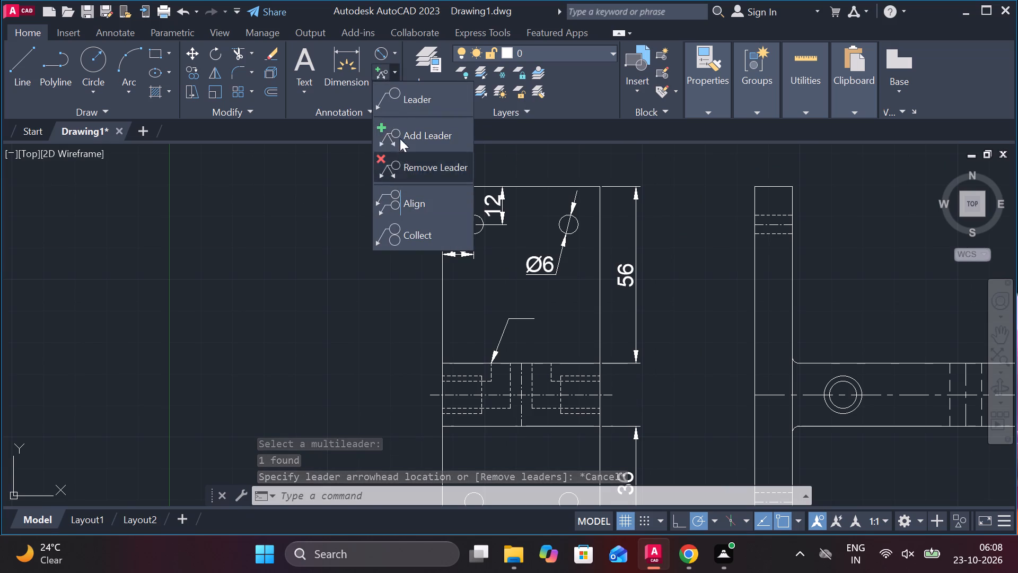
click(400, 110)
scroll(519, 325, up, 2)
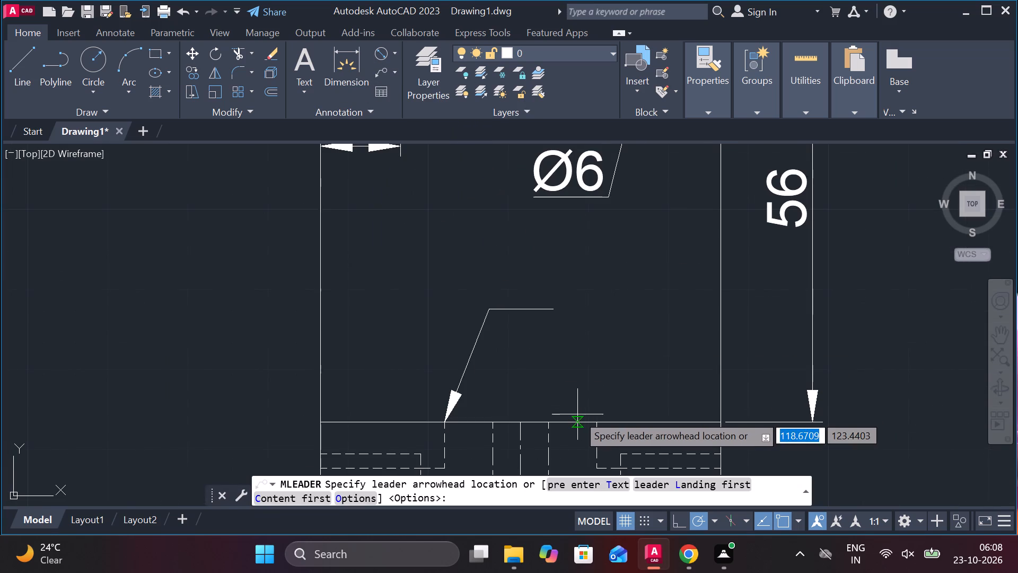
click(577, 415)
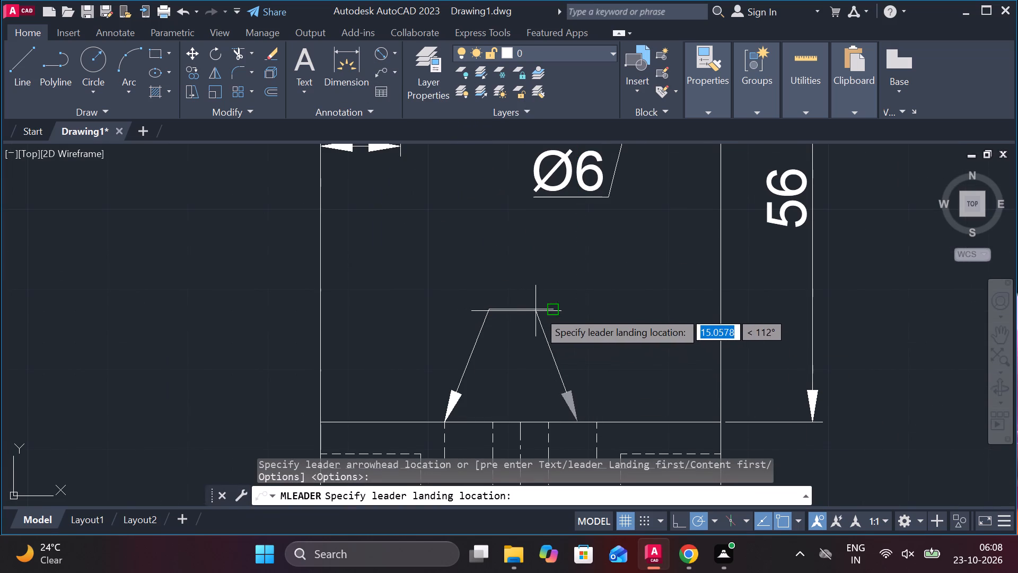
click(550, 311)
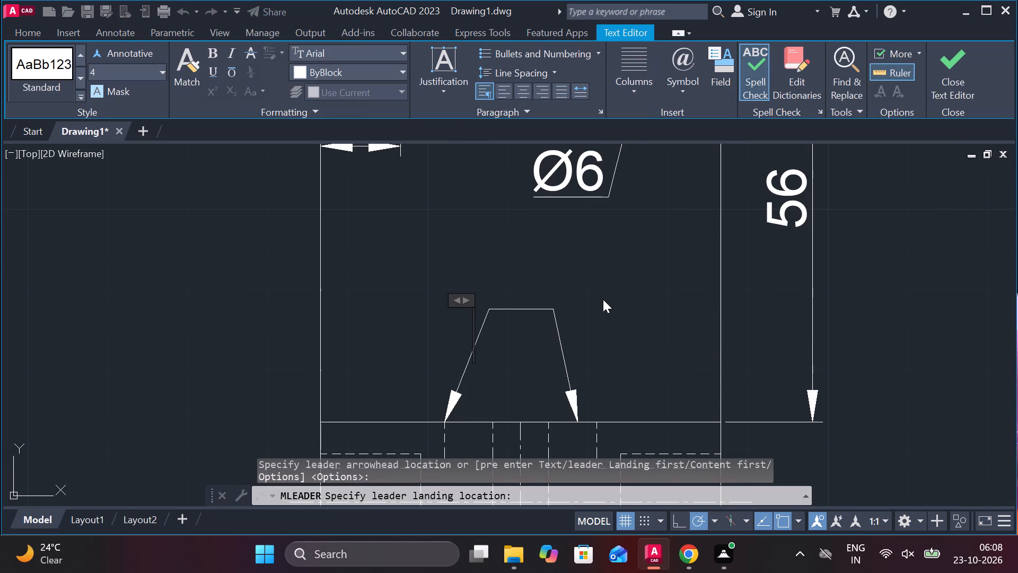
key(Escape)
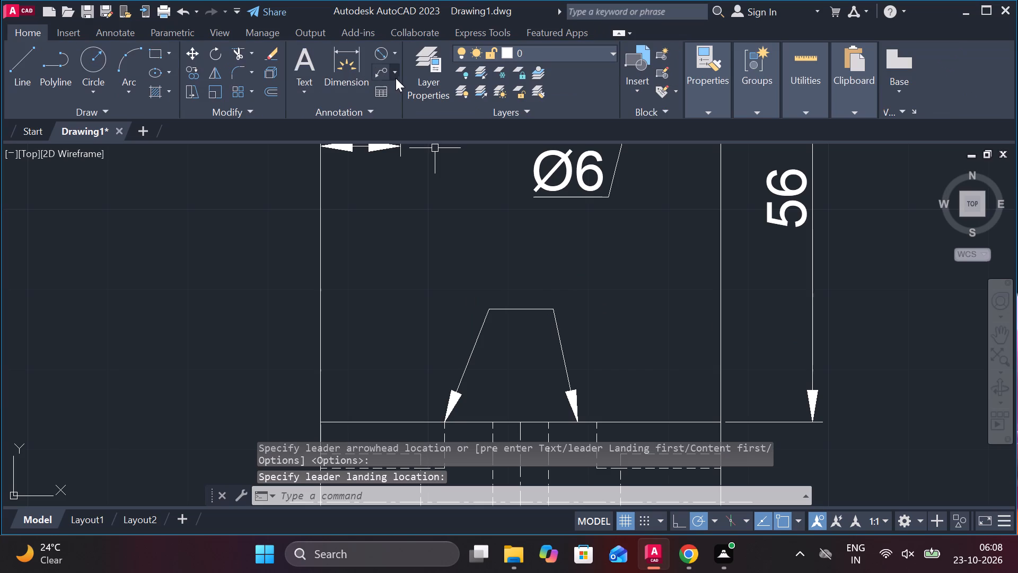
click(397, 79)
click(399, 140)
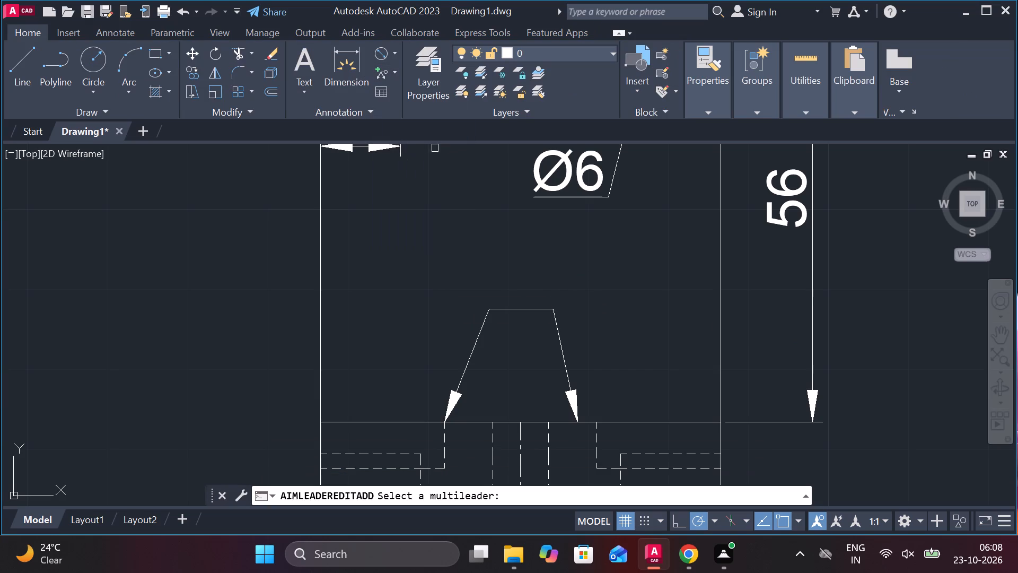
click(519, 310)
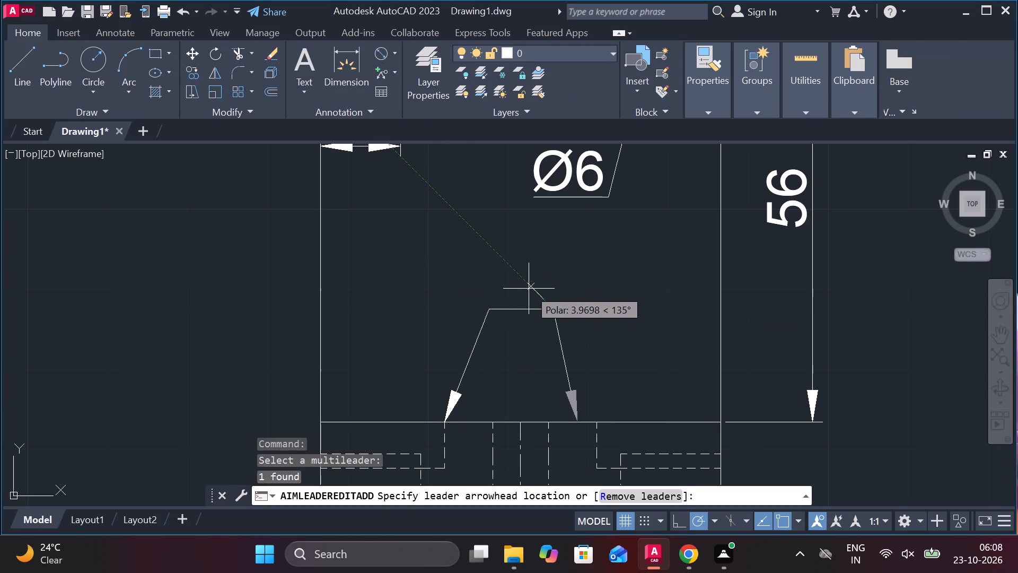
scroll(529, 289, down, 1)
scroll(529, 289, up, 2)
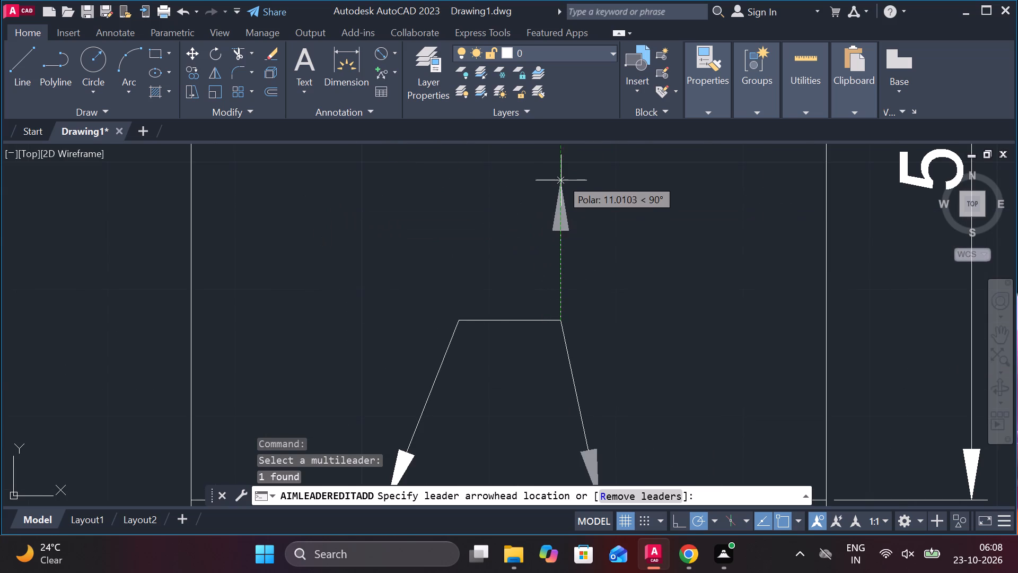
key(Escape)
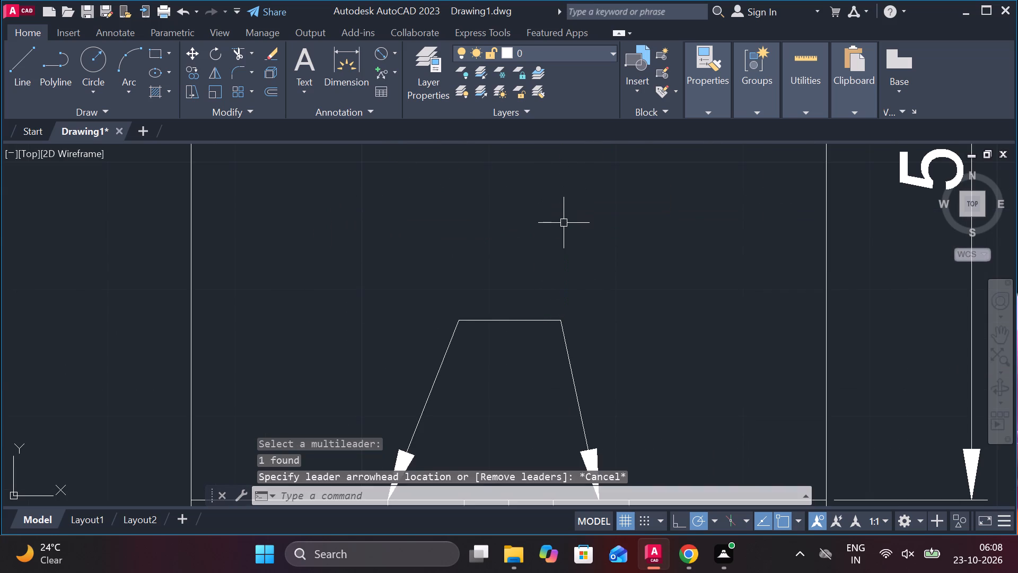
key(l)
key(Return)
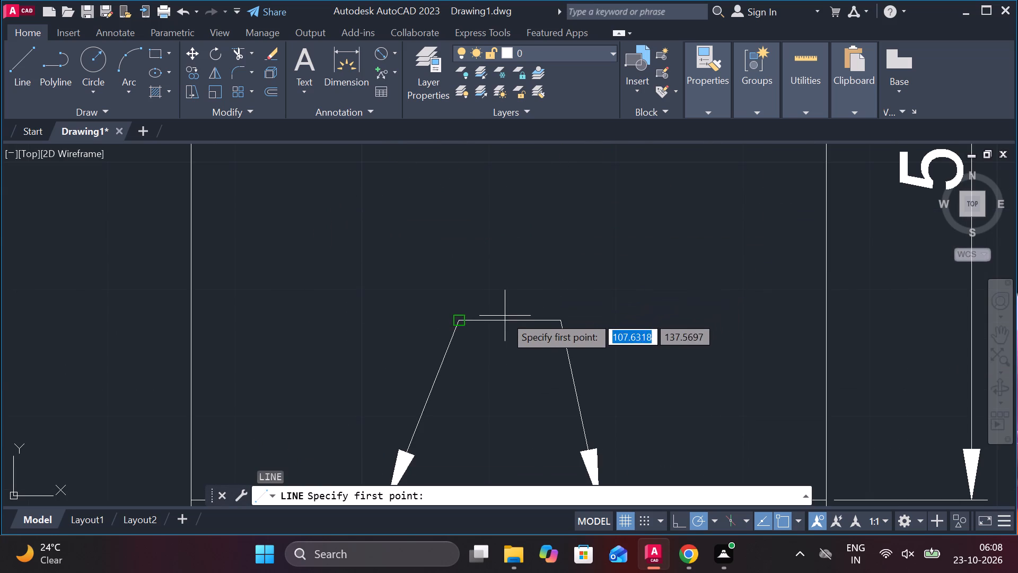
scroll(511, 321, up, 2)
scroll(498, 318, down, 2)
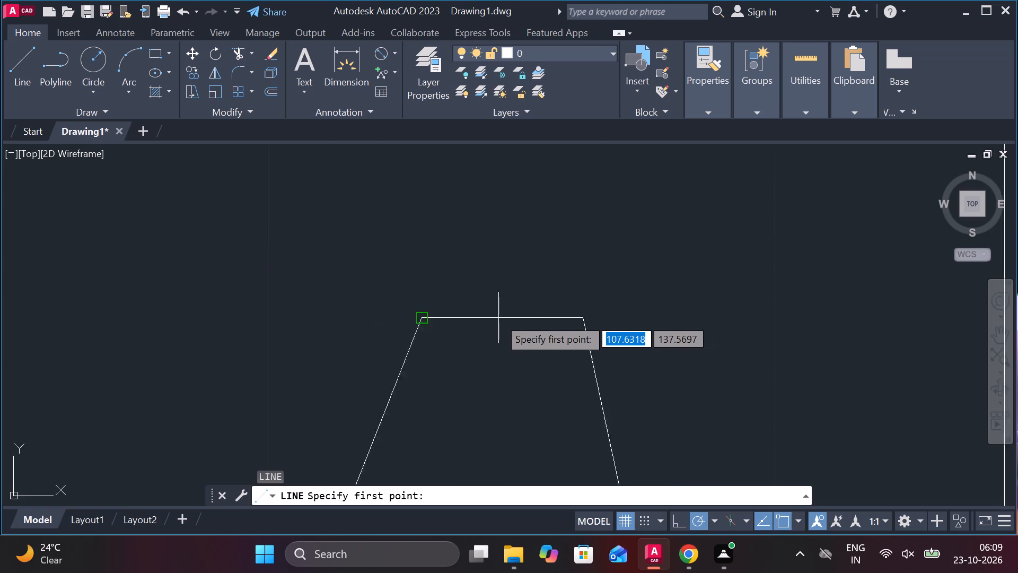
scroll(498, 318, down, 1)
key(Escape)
Erase the textless leader pointing at the arm's upper edge near the right hidden opening in the front view.
click(535, 329)
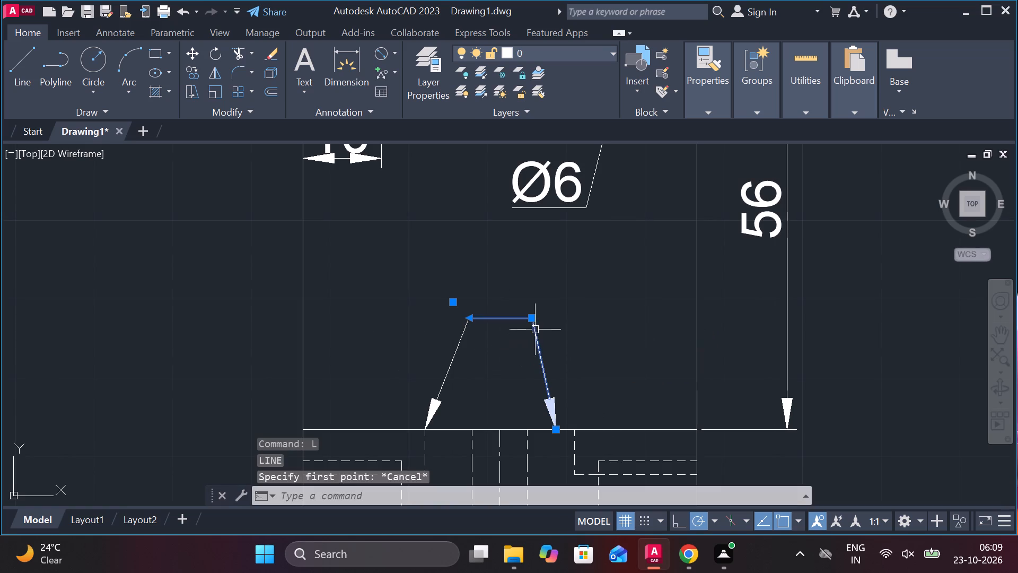
text(e)
key(space)
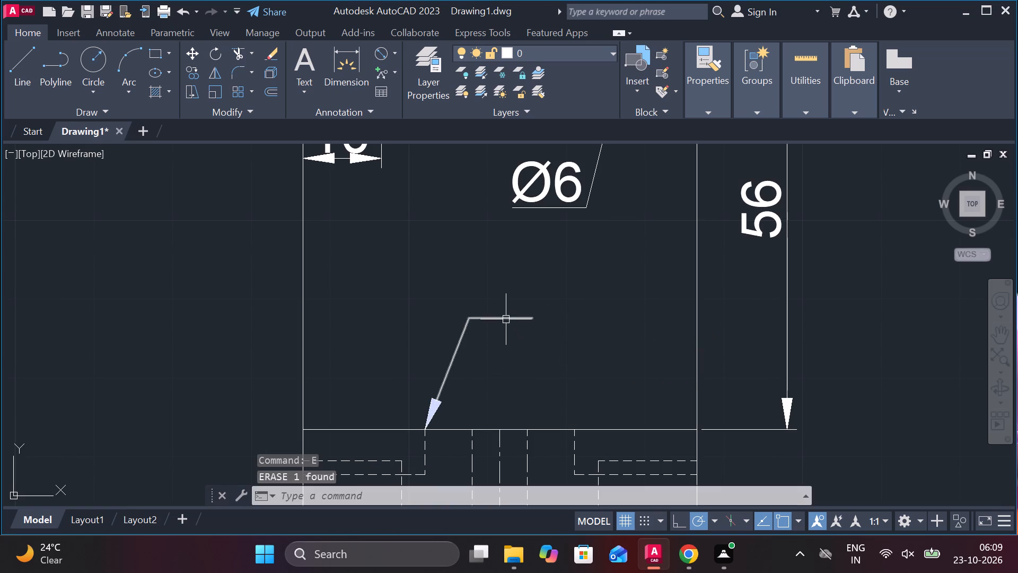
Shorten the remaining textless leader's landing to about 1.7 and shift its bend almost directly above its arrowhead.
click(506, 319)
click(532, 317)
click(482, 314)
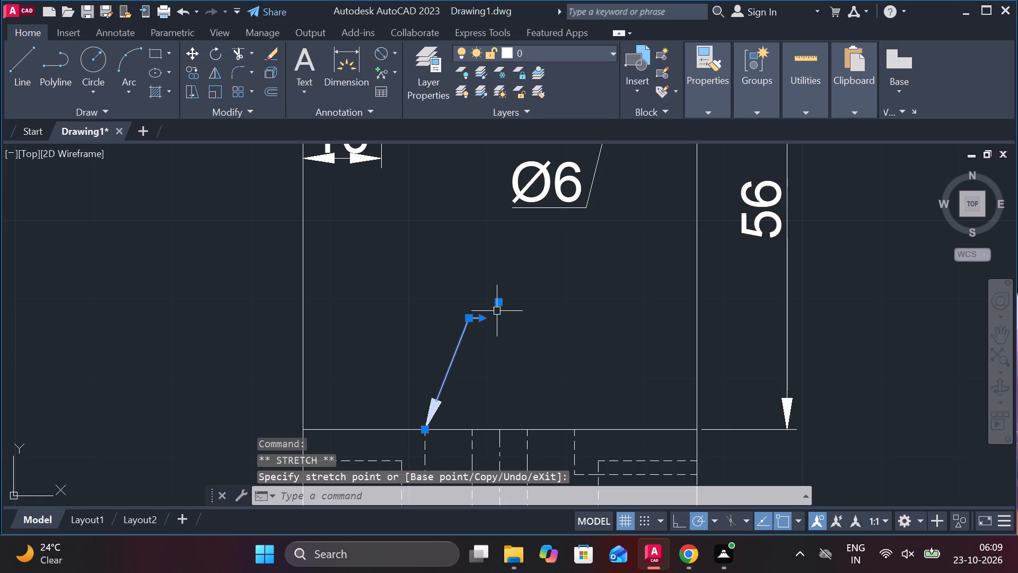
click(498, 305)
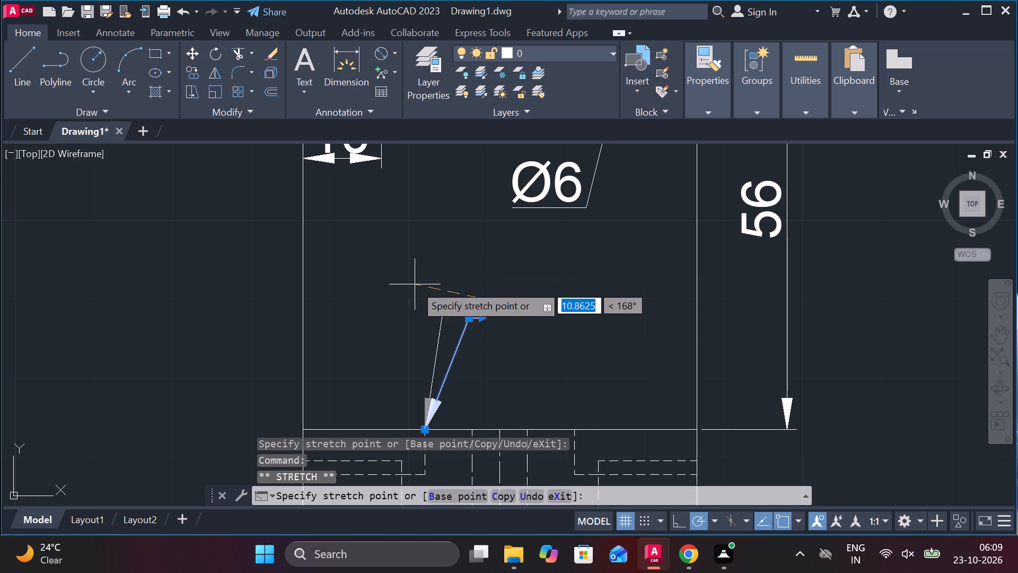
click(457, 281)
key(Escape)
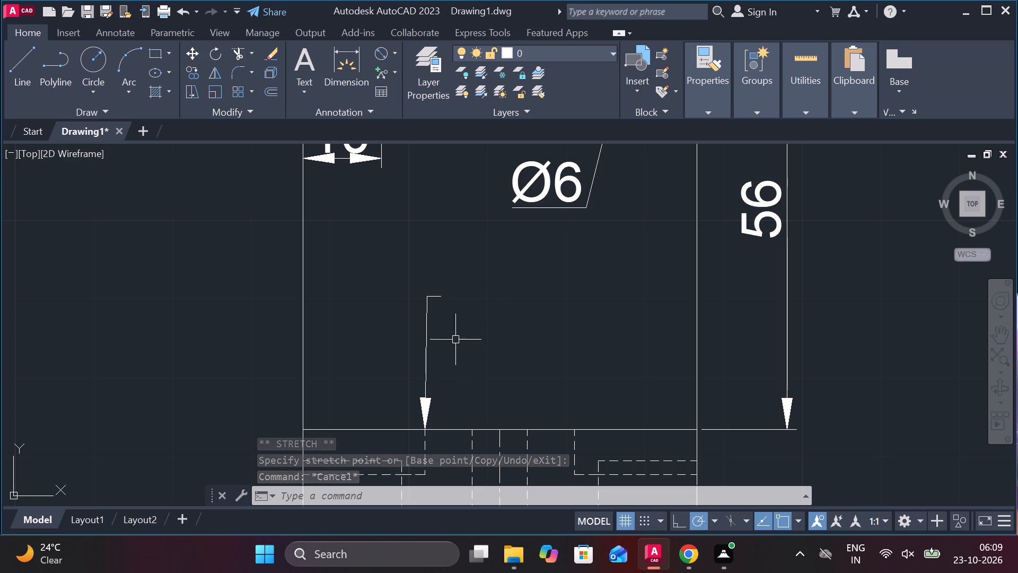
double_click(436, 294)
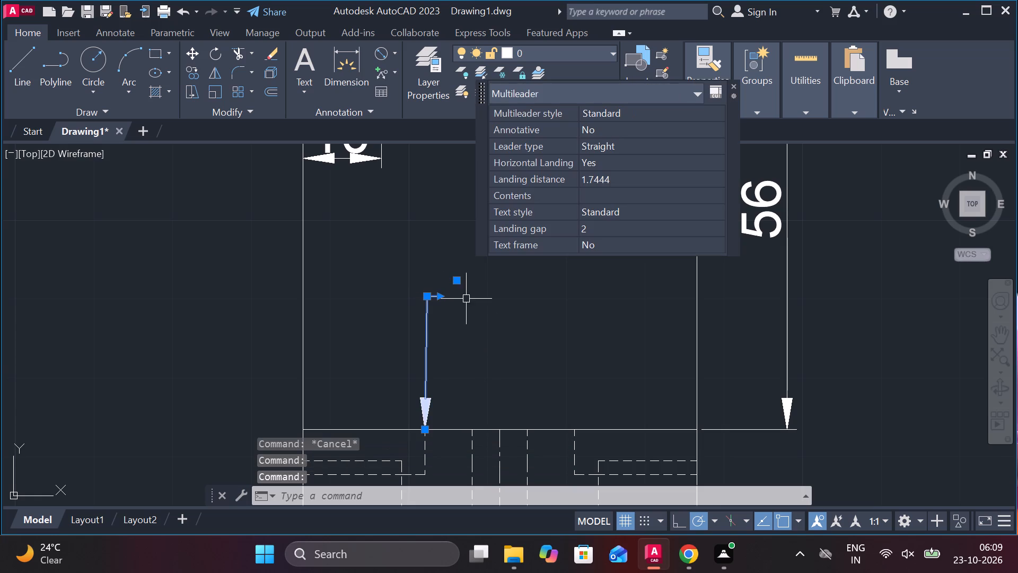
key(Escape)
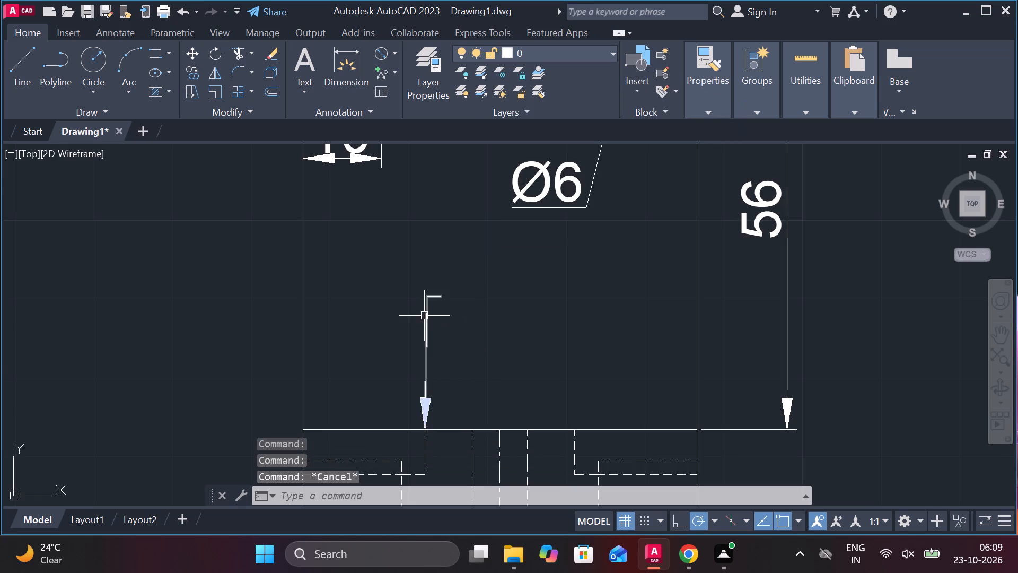
Erase the remaining textless leader at the left hidden opening in the front view.
click(424, 316)
text(e)
key(space)
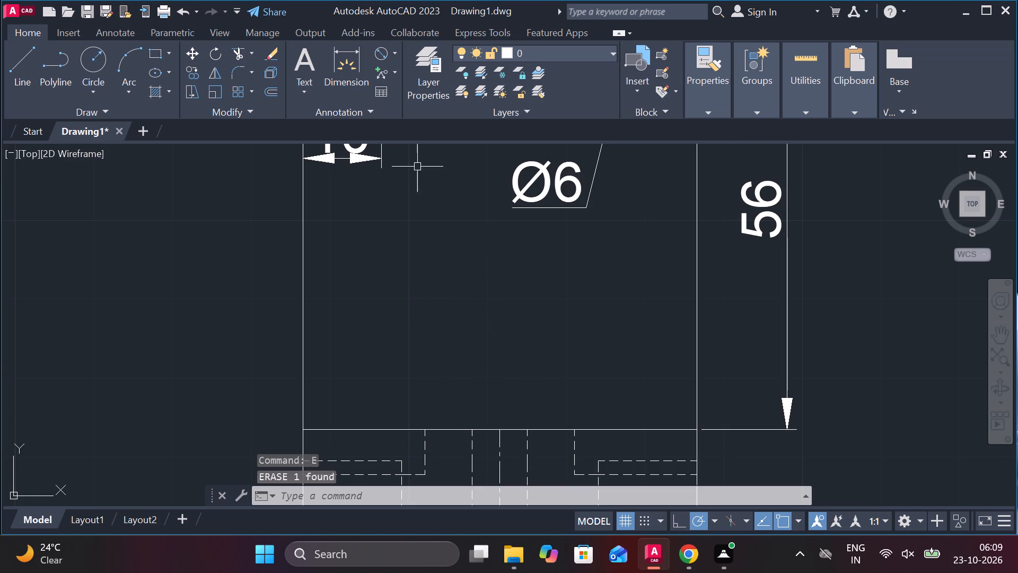
Place a multileader reading "Ø6 PORTS", pointing at the arm's upper edge midway across the left hidden opening in the front view.
click(393, 70)
click(406, 105)
click(454, 428)
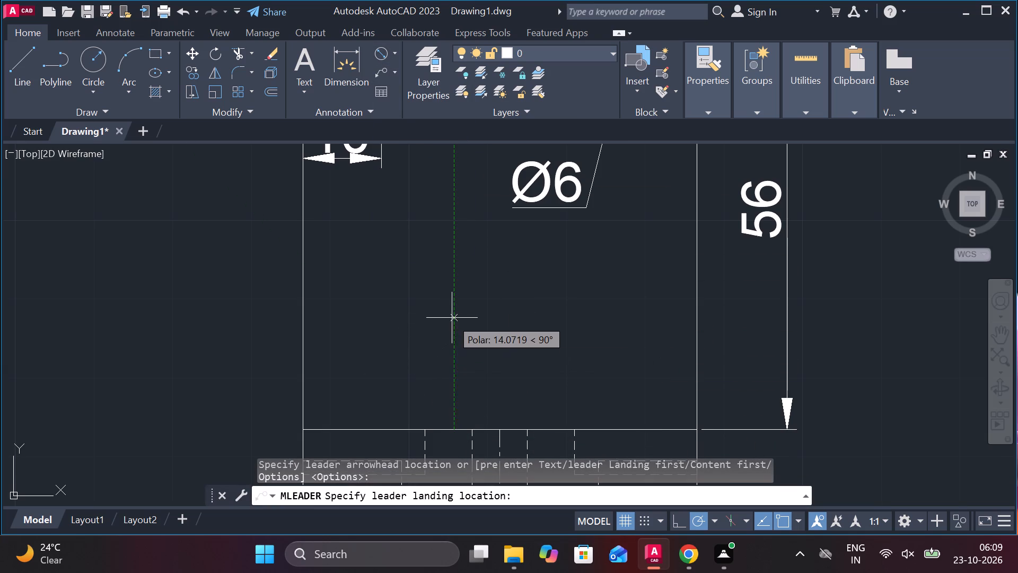
click(473, 298)
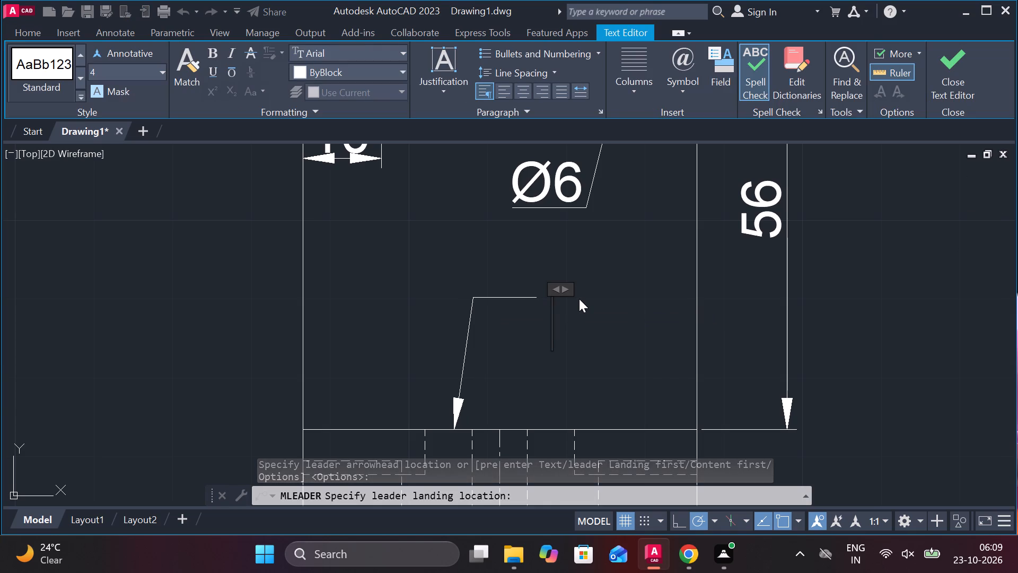
click(699, 92)
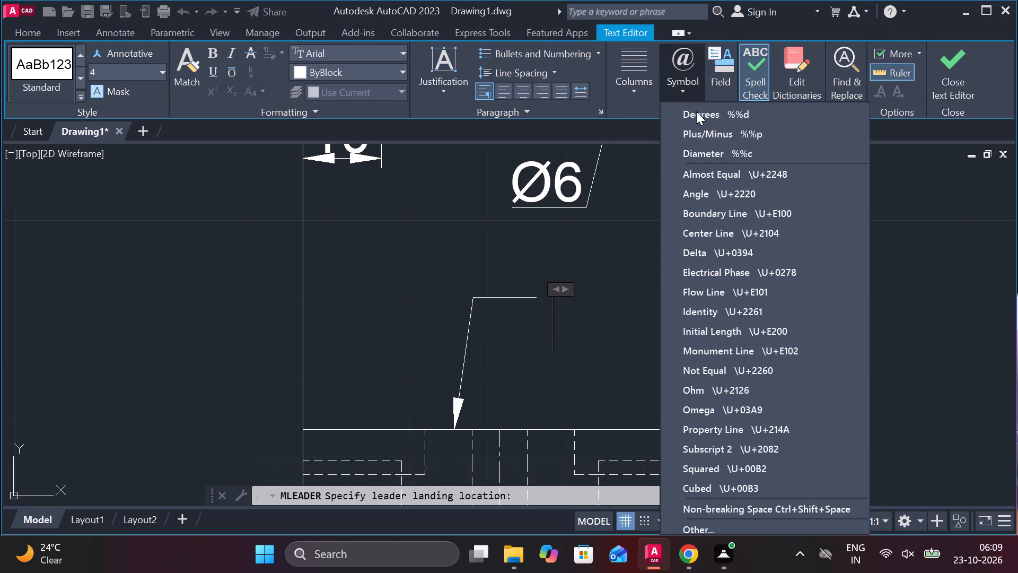
click(707, 151)
key(6)
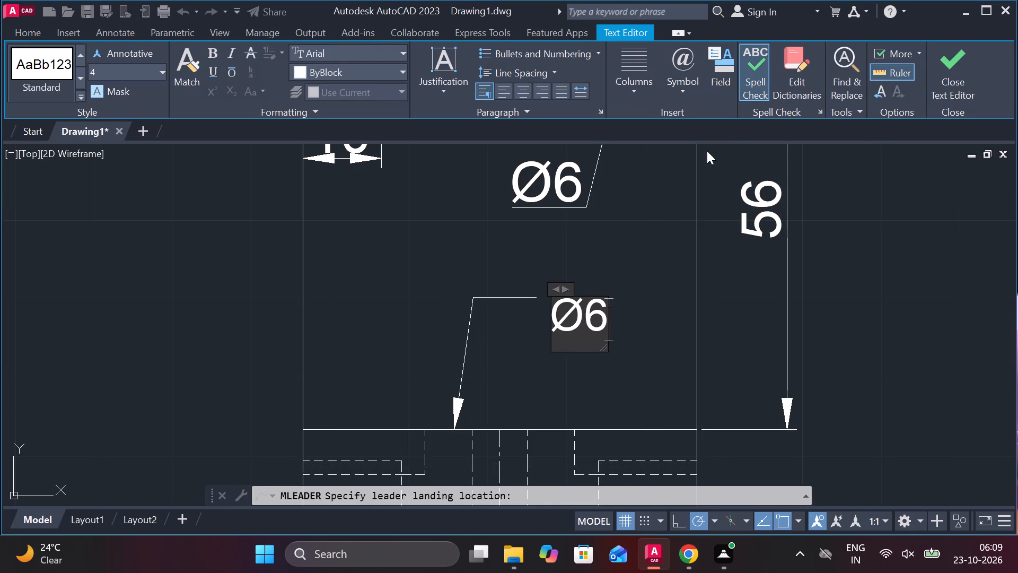
key(space)
text(po)
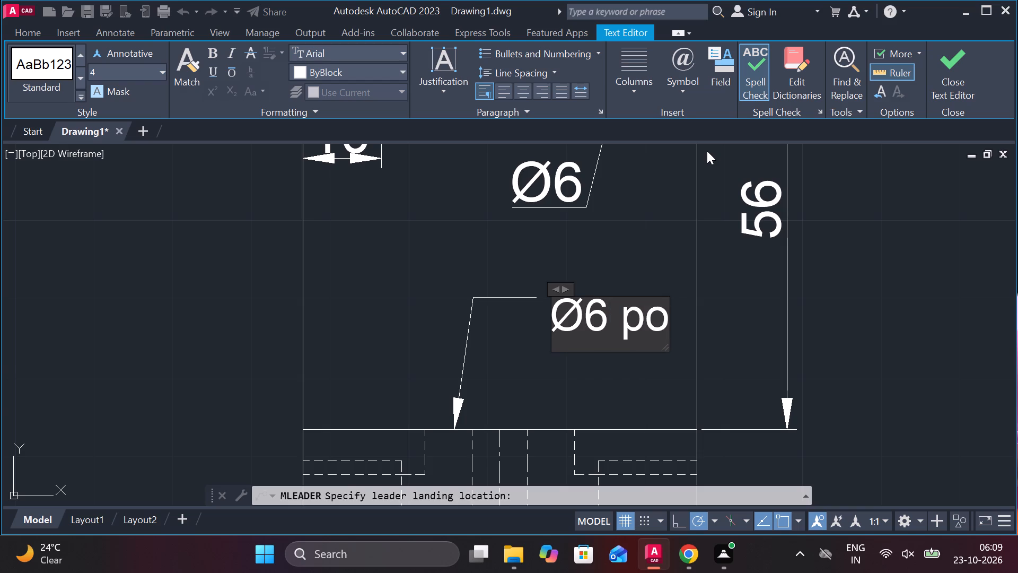
key(BackSpace)
key(BackSpace)
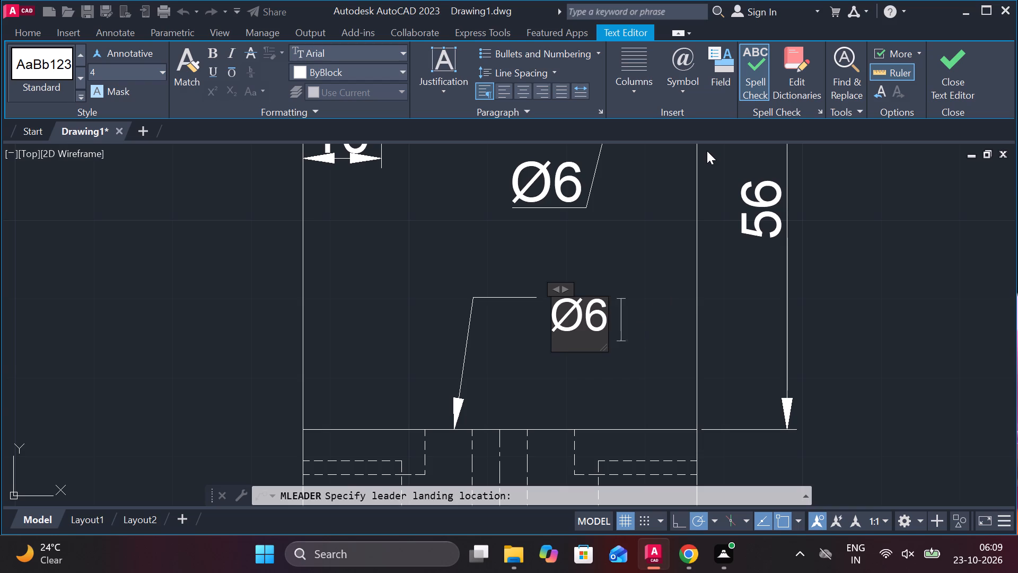
text(PORTS)
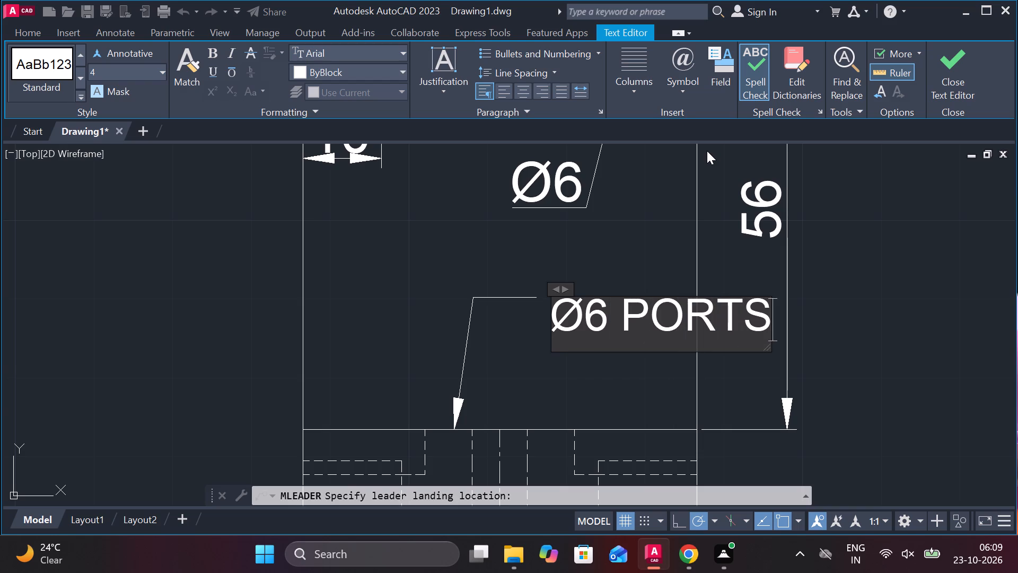
click(933, 88)
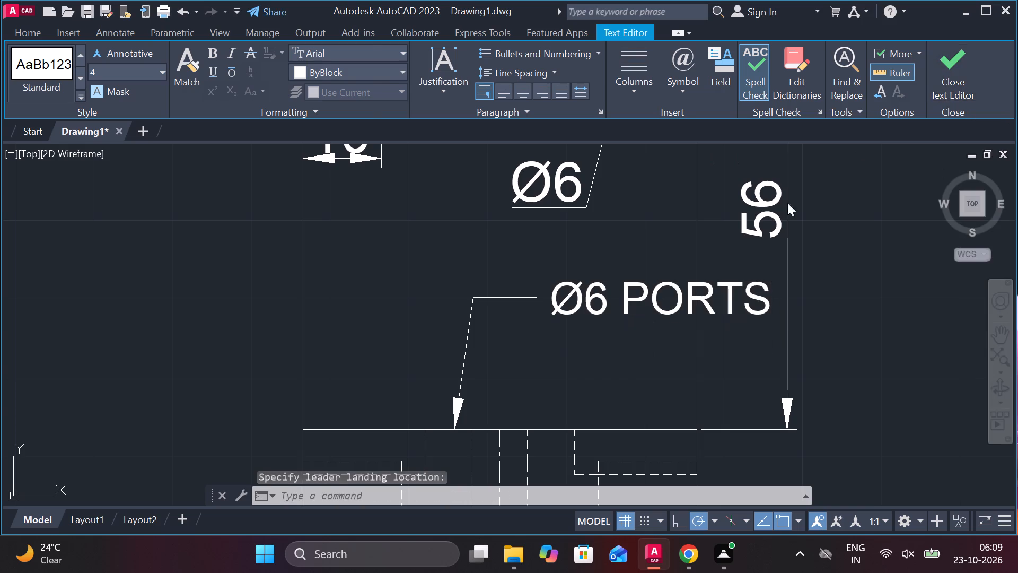
Shift the "Ø6 PORTS" leader's landing and text left so the callout sits inside the plate outline.
scroll(625, 298, down, 3)
scroll(625, 298, up, 2)
click(624, 298)
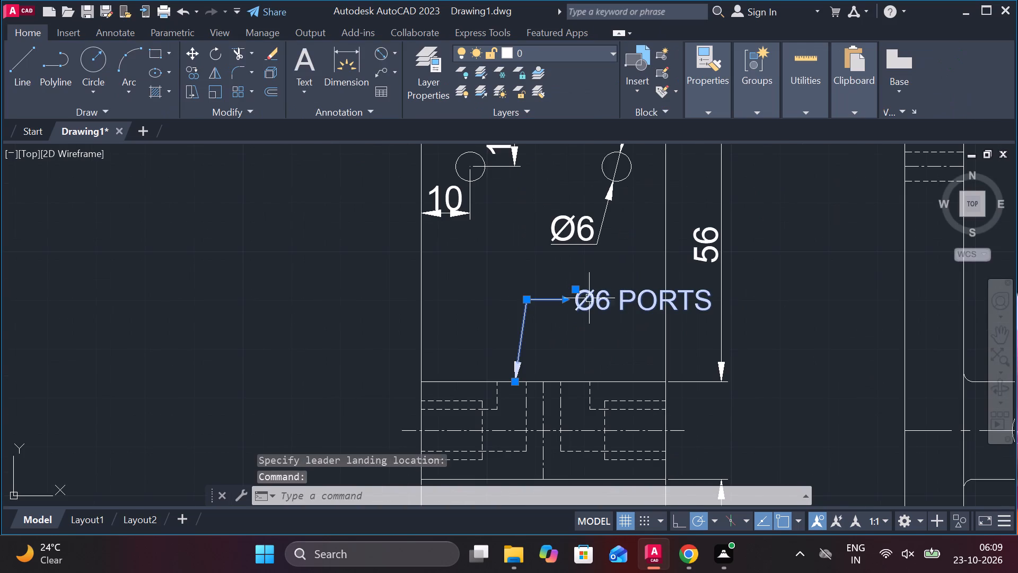
click(527, 300)
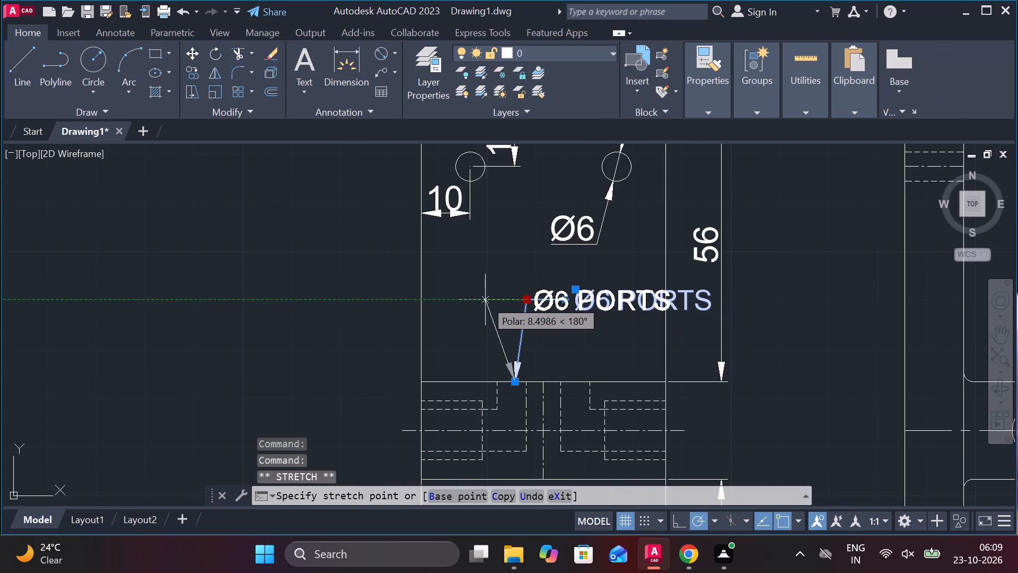
click(453, 290)
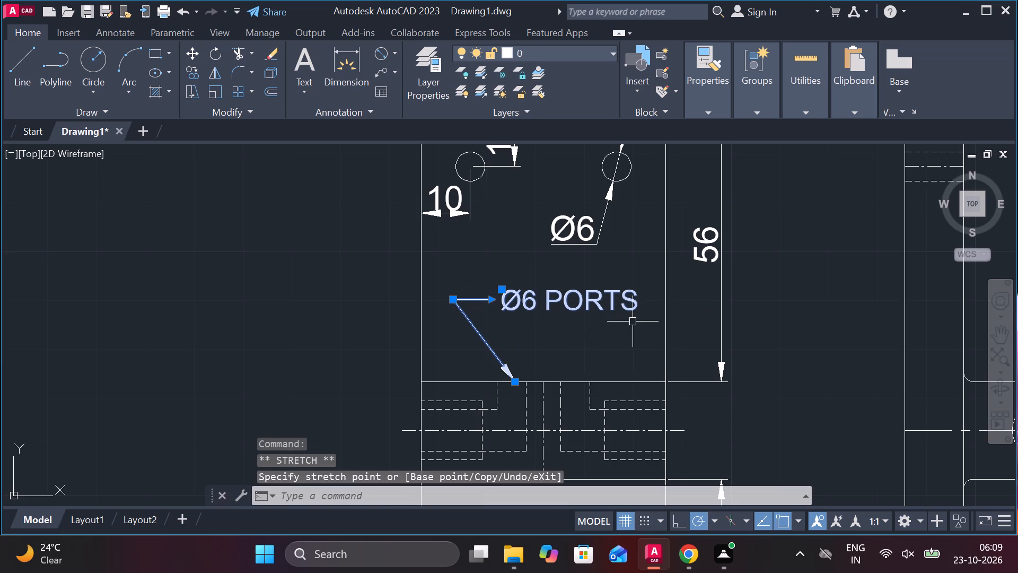
key(Escape)
Start a linear dimension in the lower part of the front view.
scroll(608, 332, down, 2)
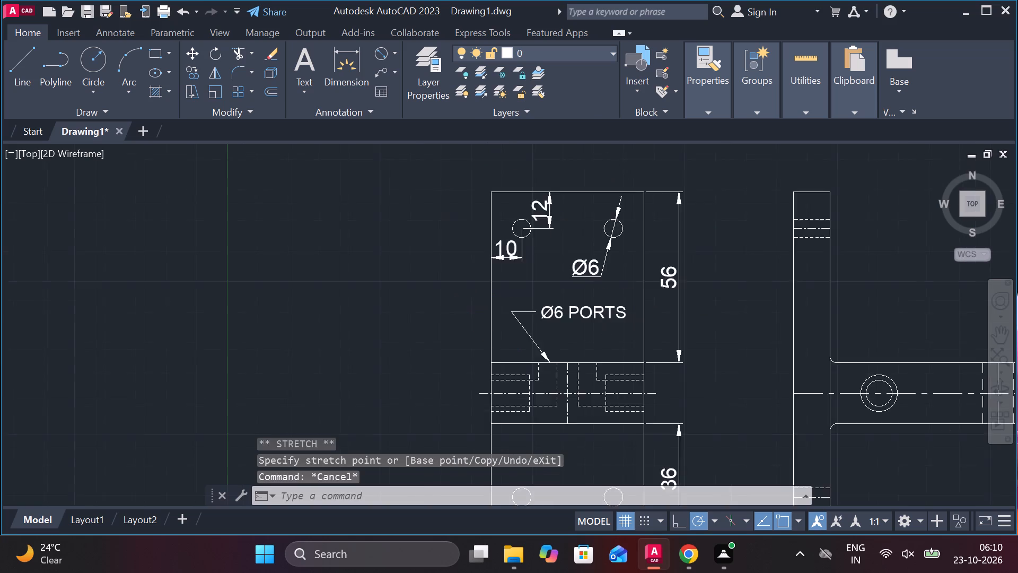
click(392, 59)
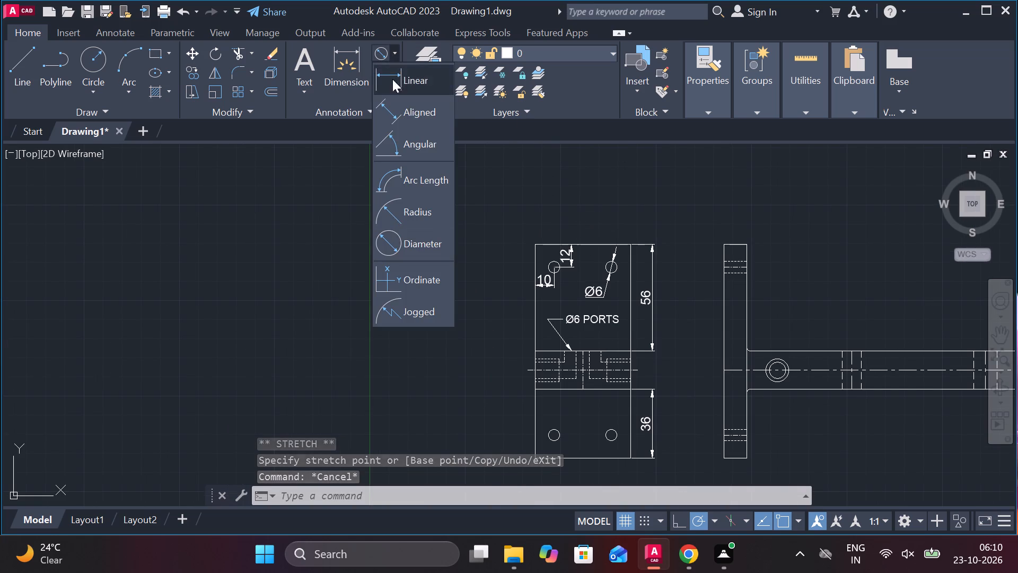
click(407, 83)
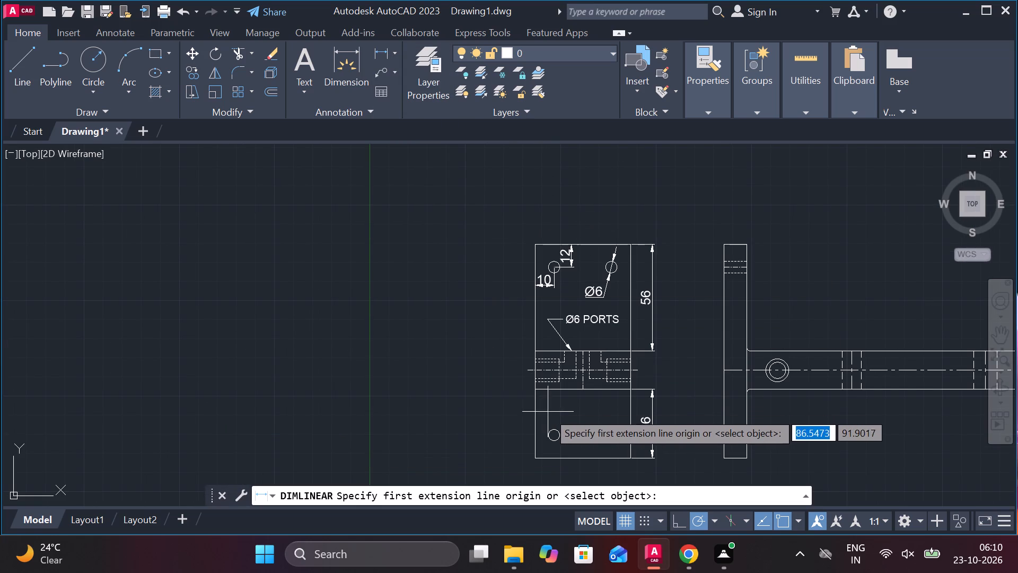
scroll(550, 412, up, 1)
middle_drag(545, 398, 509, 322)
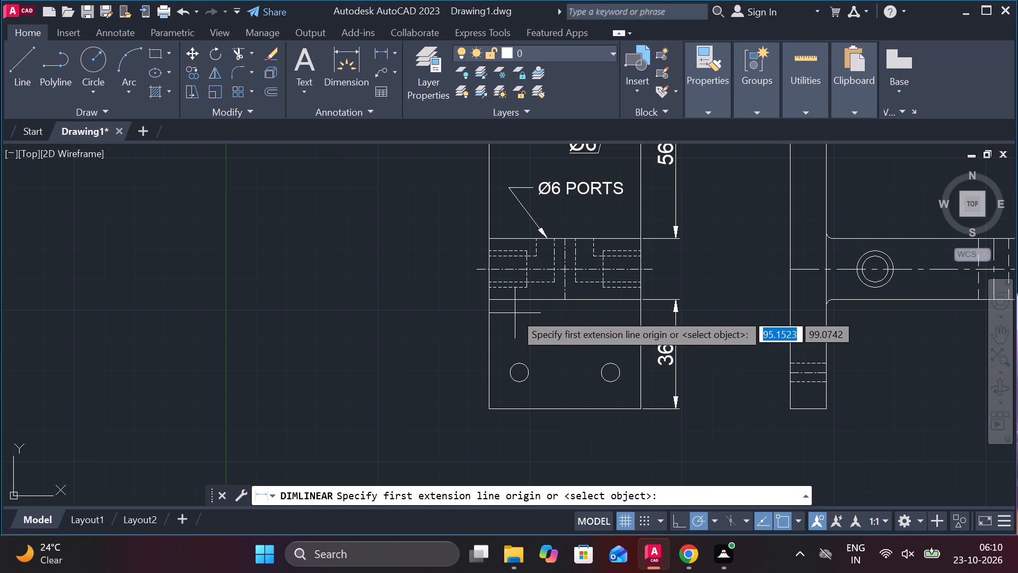
Dimension the plate's width in the front view, placing the dimension line between the arm and the lower holes.
click(499, 330)
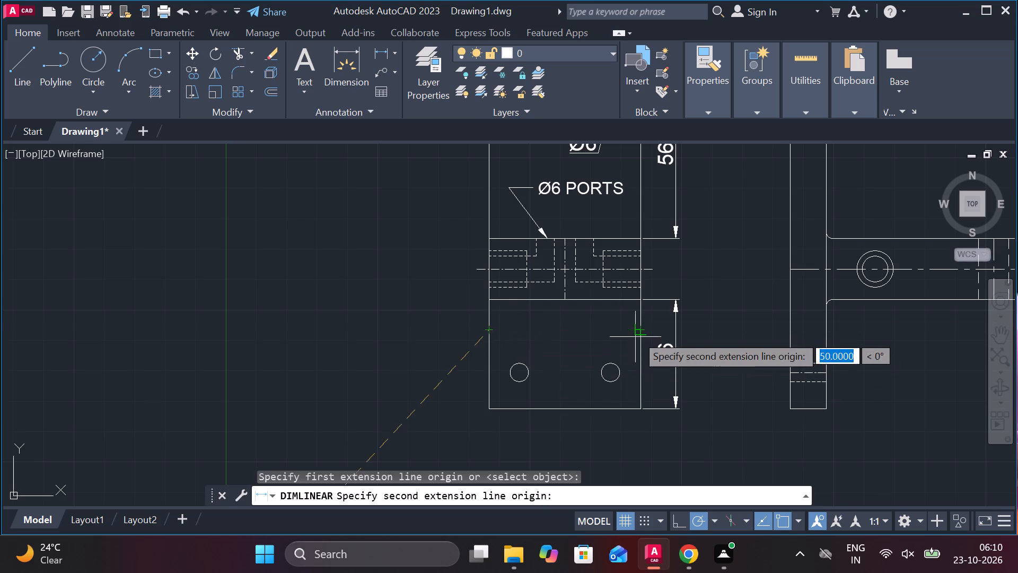
click(636, 335)
click(604, 335)
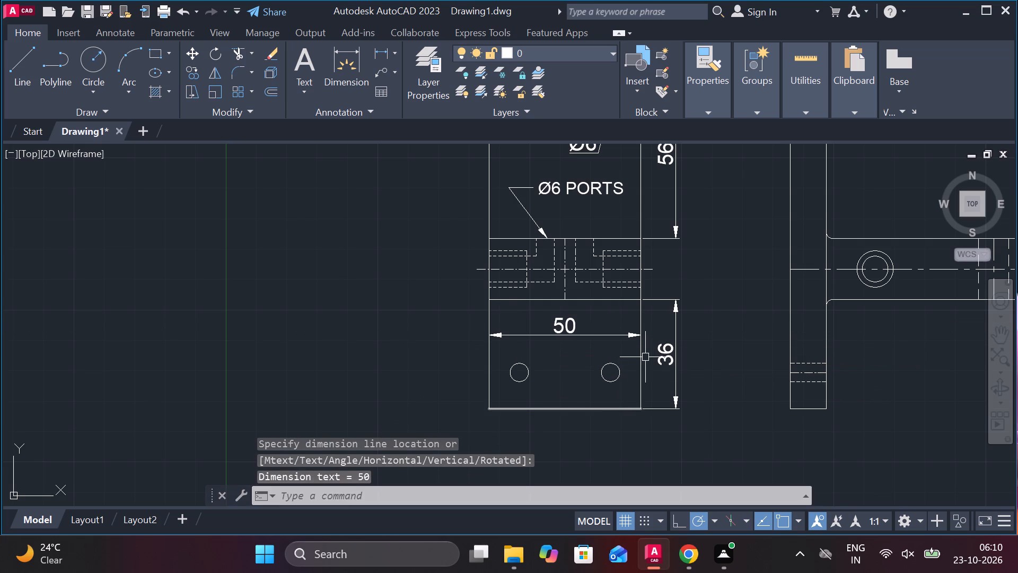
Dimension the plate's thickness in the side view, placing the dimension line just above the arm.
middle_drag(708, 359, 493, 395)
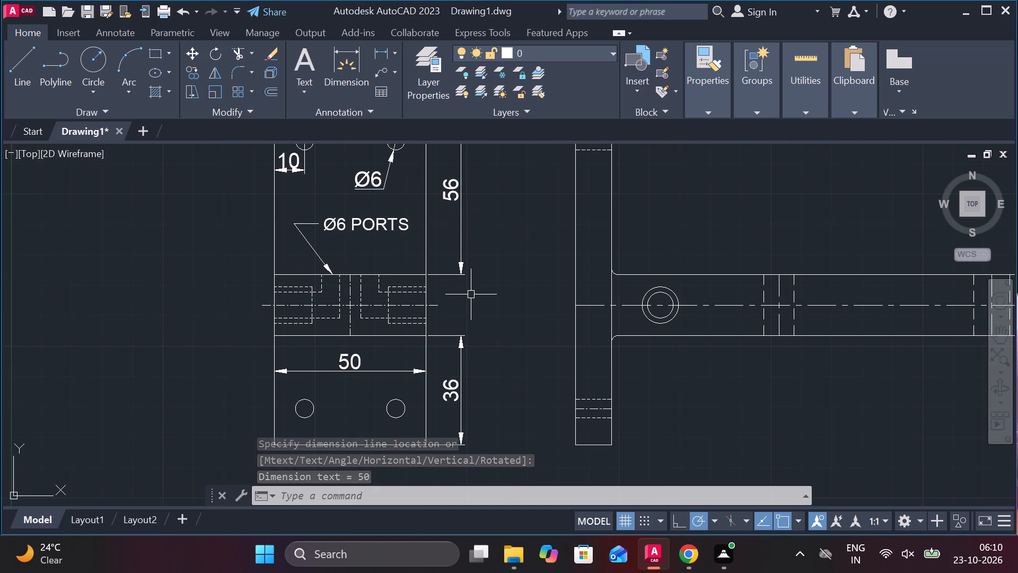
click(378, 53)
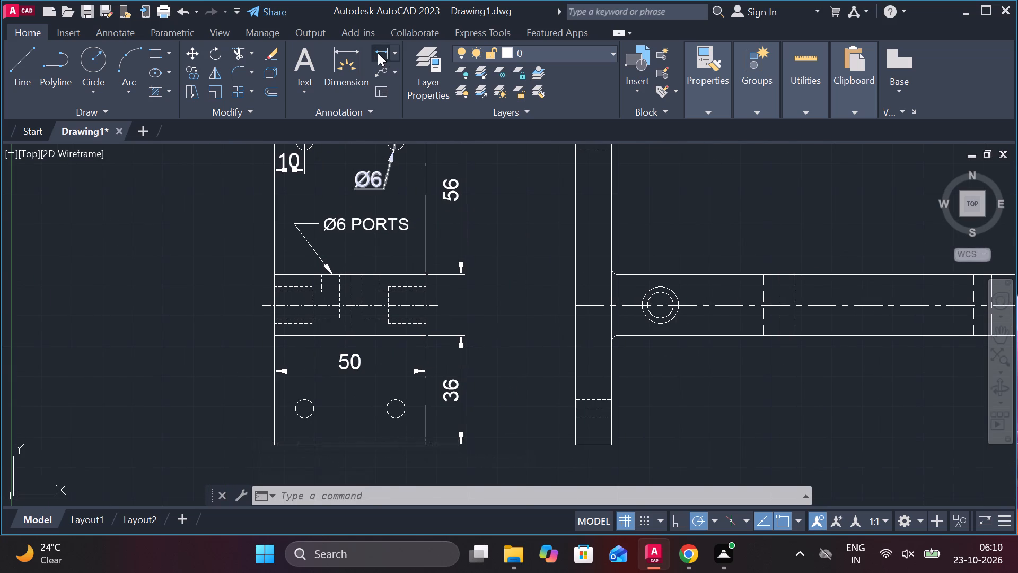
middle_drag(547, 239, 508, 275)
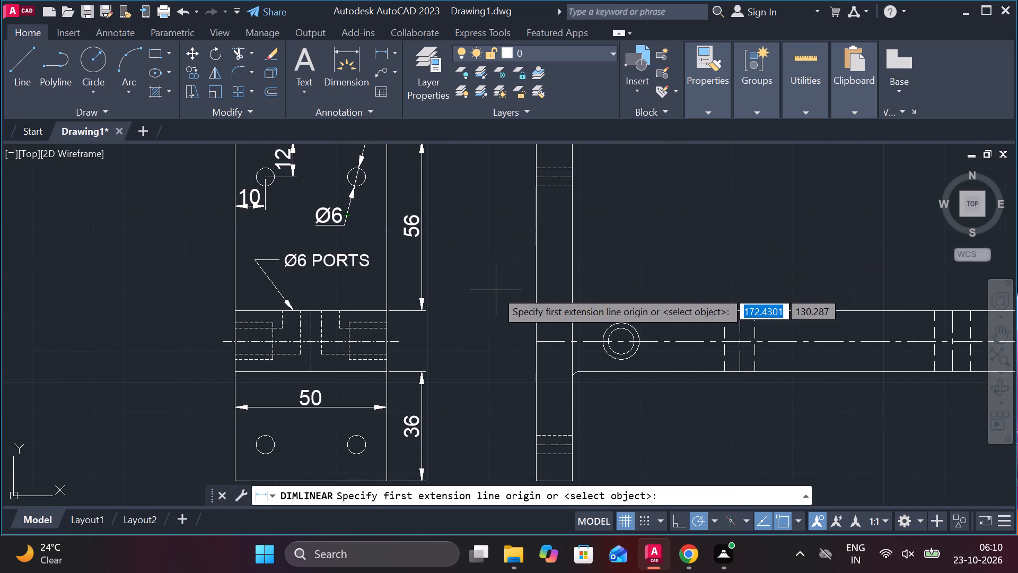
click(540, 251)
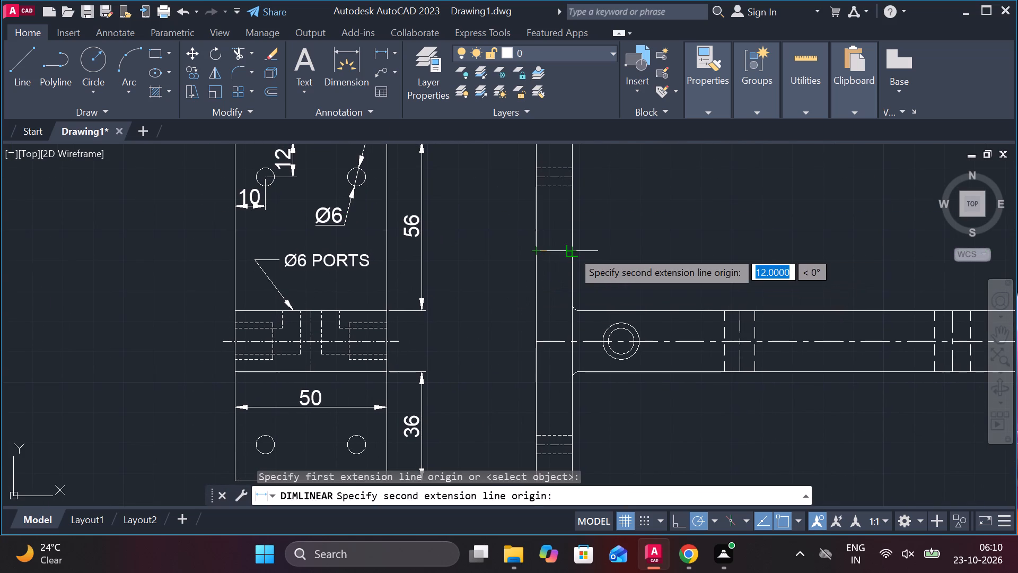
click(572, 251)
click(572, 251)
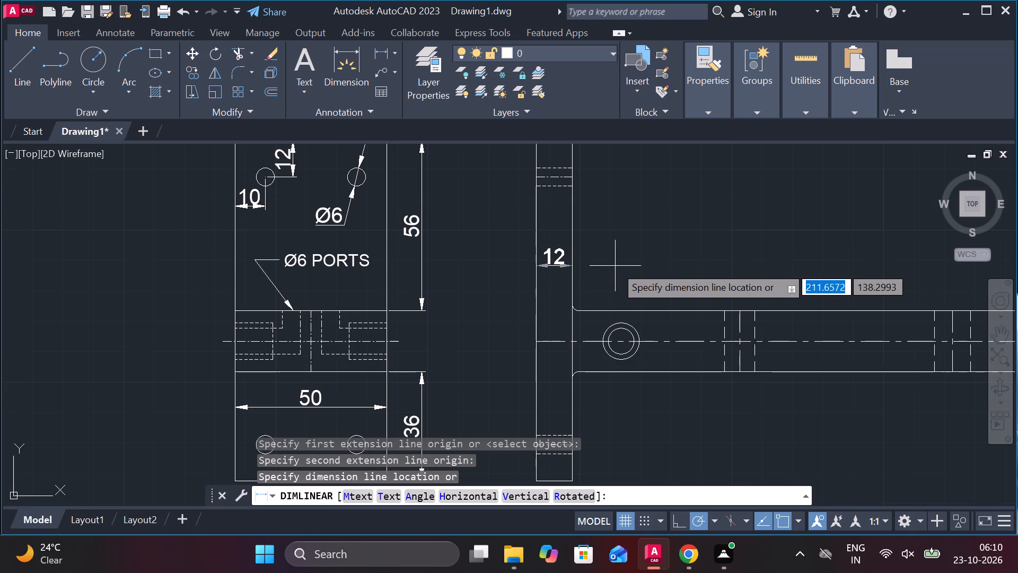
click(615, 266)
Dimension from the plate's arm-side face to the concentric circles' centre, aligned with the plate-thickness dimension in the side view.
scroll(628, 268, down, 1)
key(space)
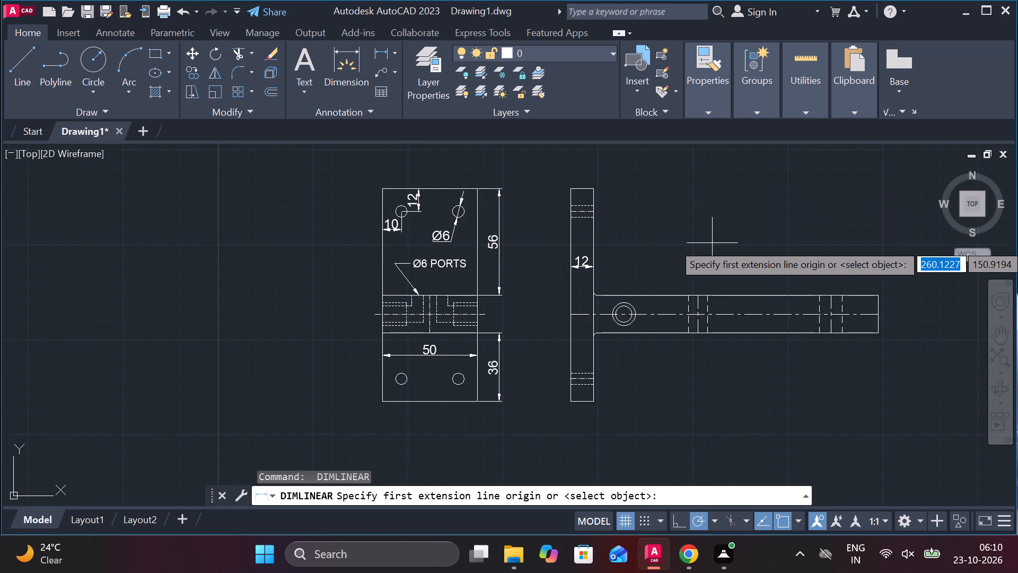
scroll(710, 249, up, 2)
middle_drag(700, 250, 674, 220)
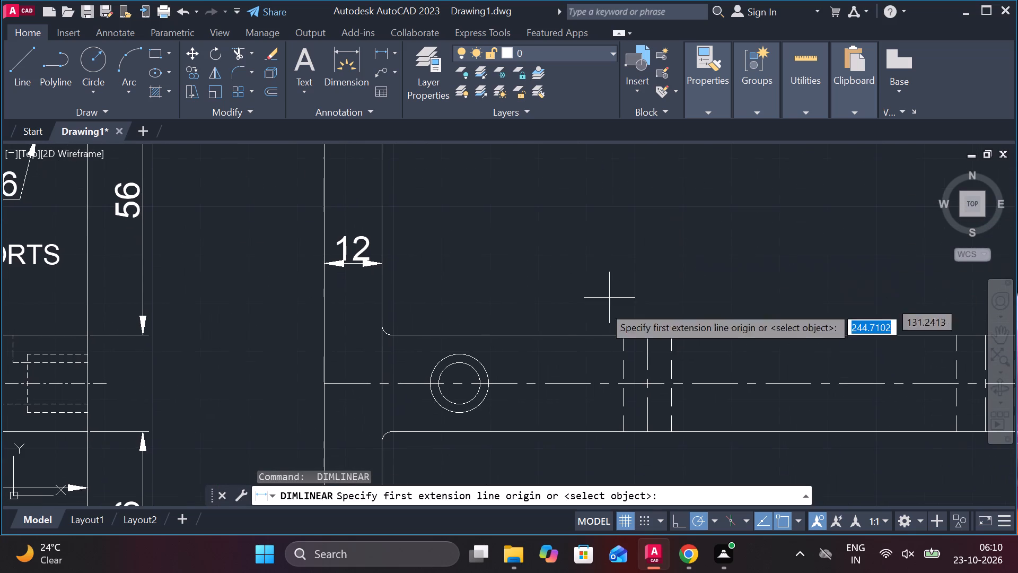
click(463, 380)
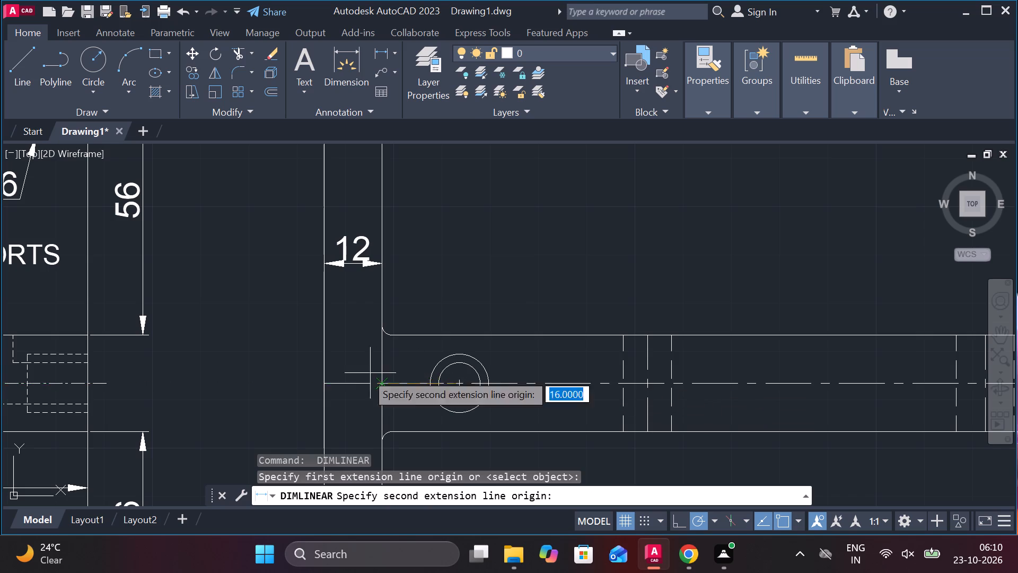
click(384, 376)
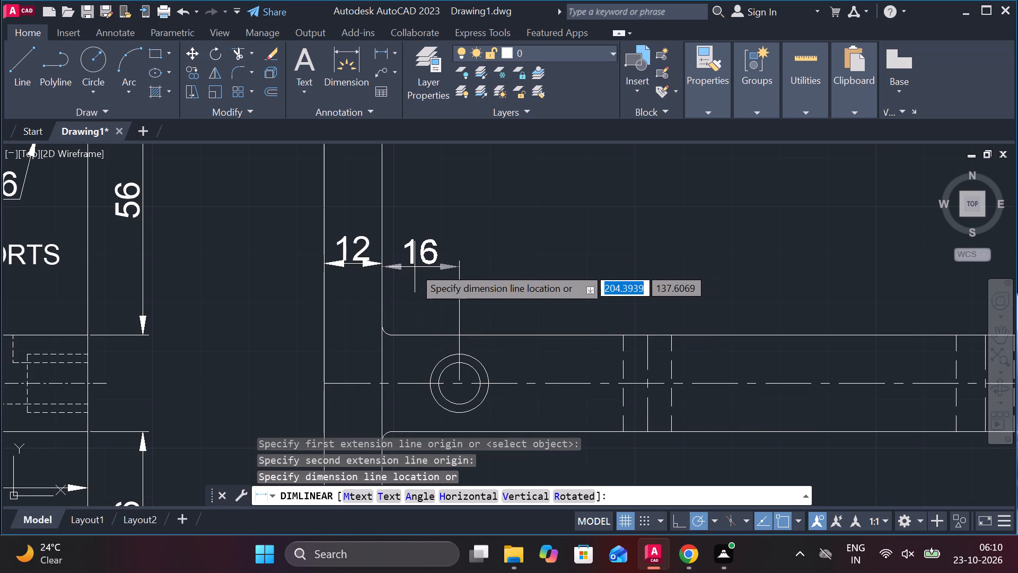
click(402, 265)
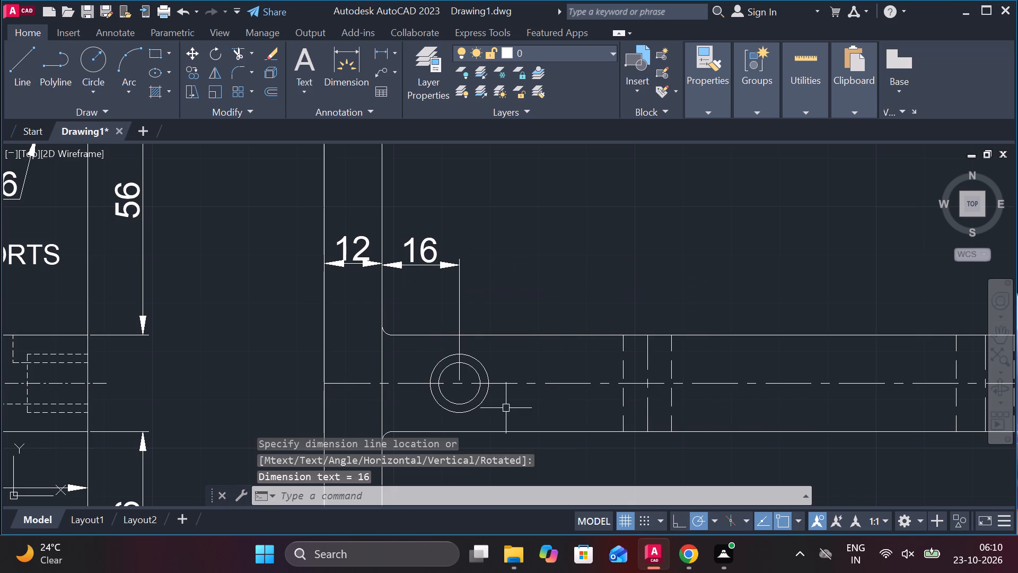
Dimension from the concentric circles' centre to the nearest hidden line of the mid-arm hole, aligned with the adjacent dimension.
key(space)
click(464, 390)
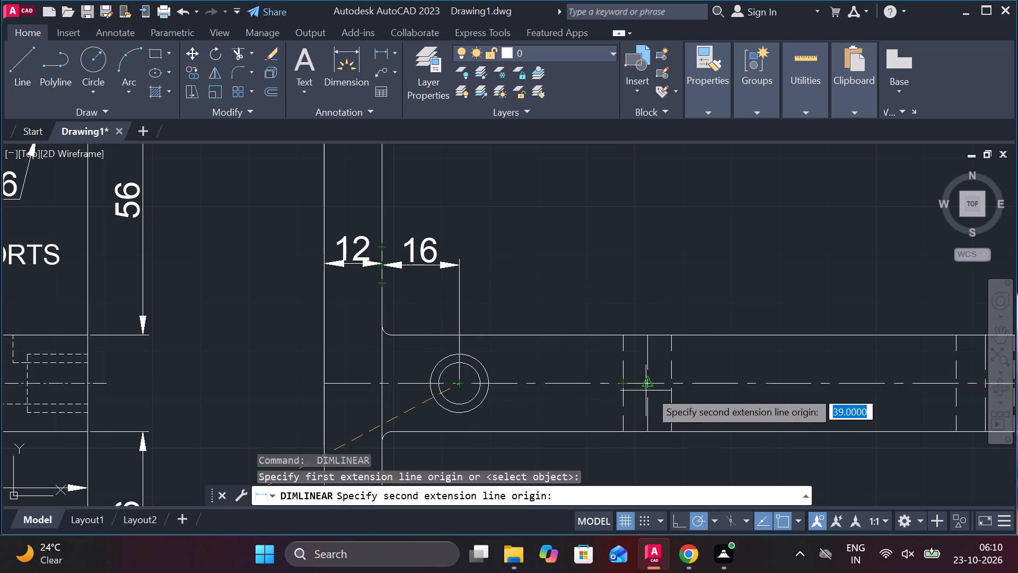
click(618, 382)
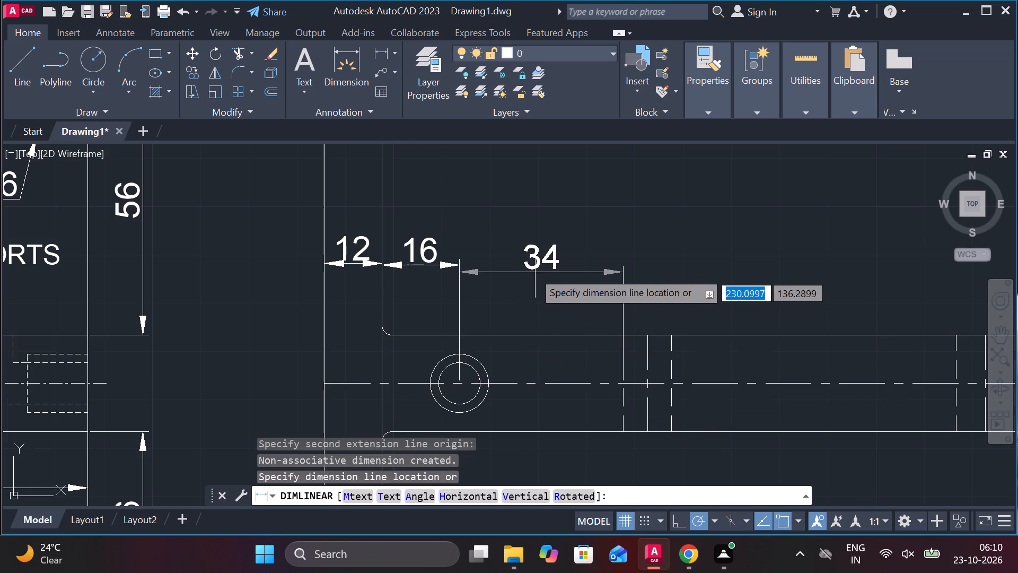
click(469, 265)
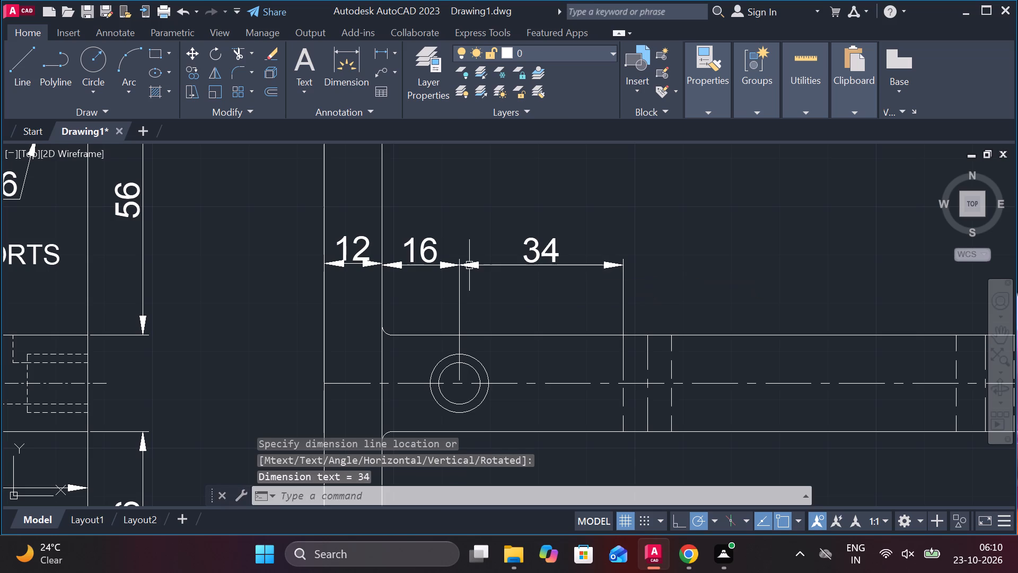
Offset the mid-arm hole's vertical centre line 10 toward the plate in the side view and erase the original line.
scroll(697, 300, down, 1)
scroll(699, 300, up, 1)
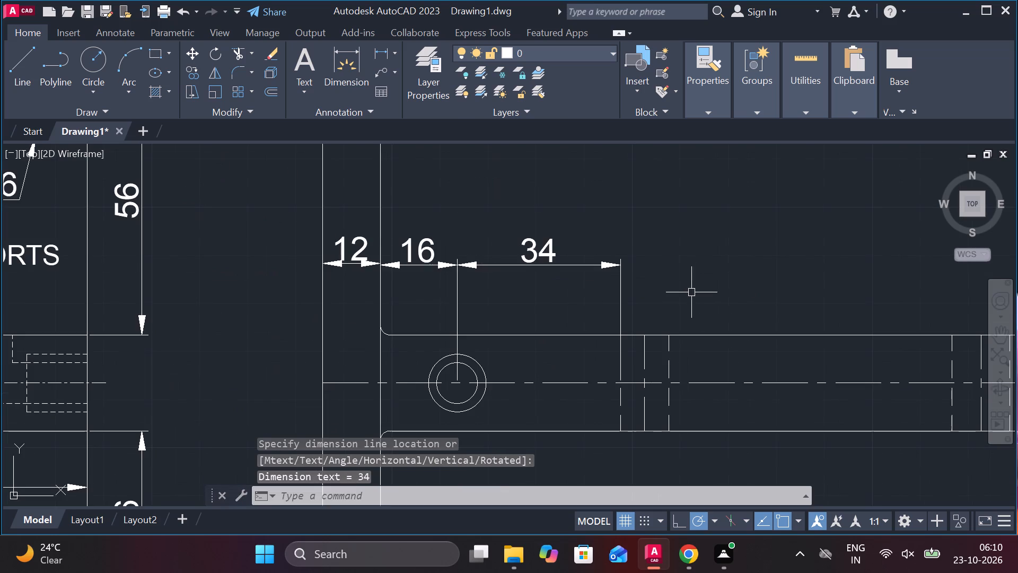
middle_drag(694, 288, 651, 274)
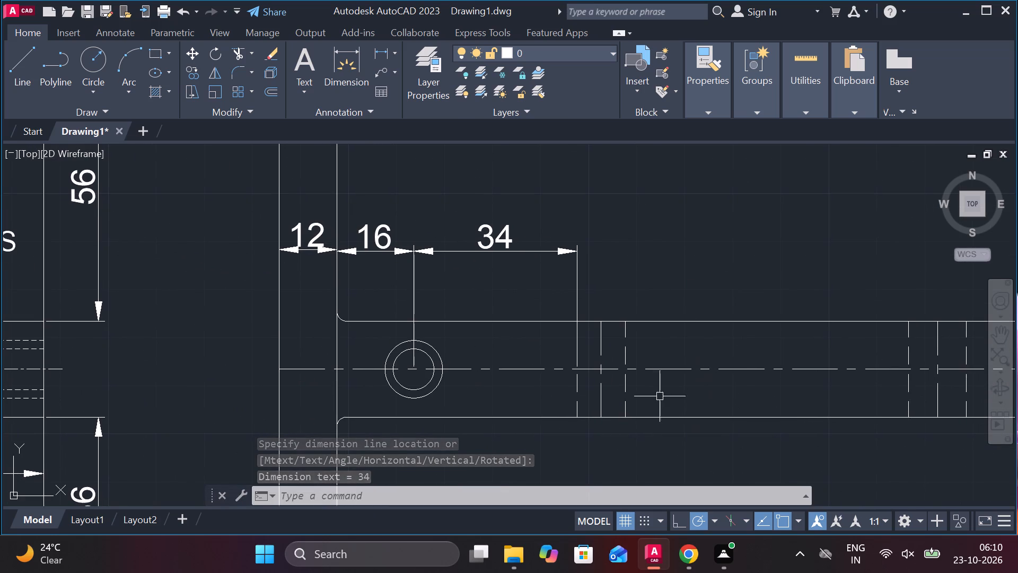
click(601, 344)
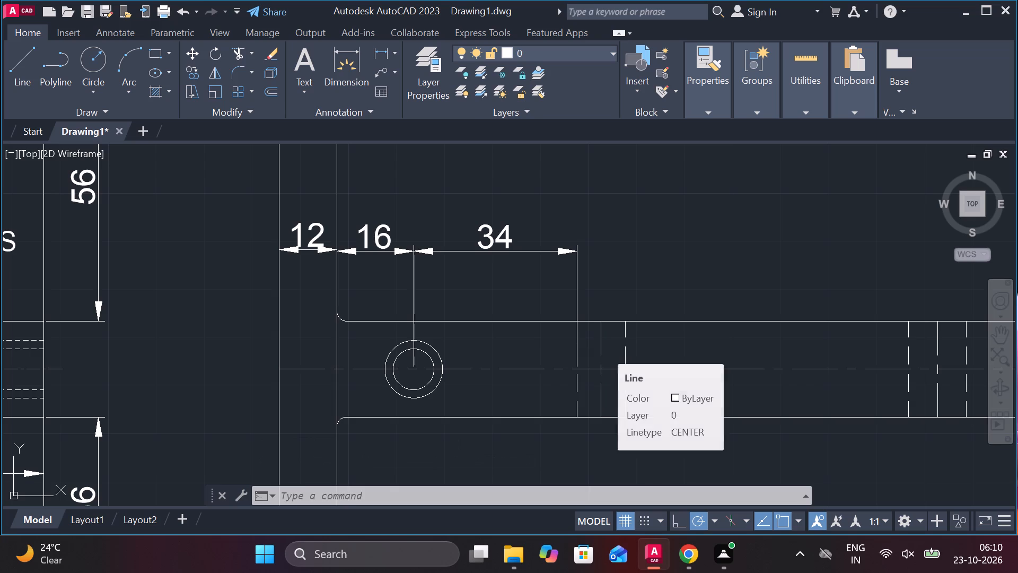
key(o)
key(Return)
key(Return)
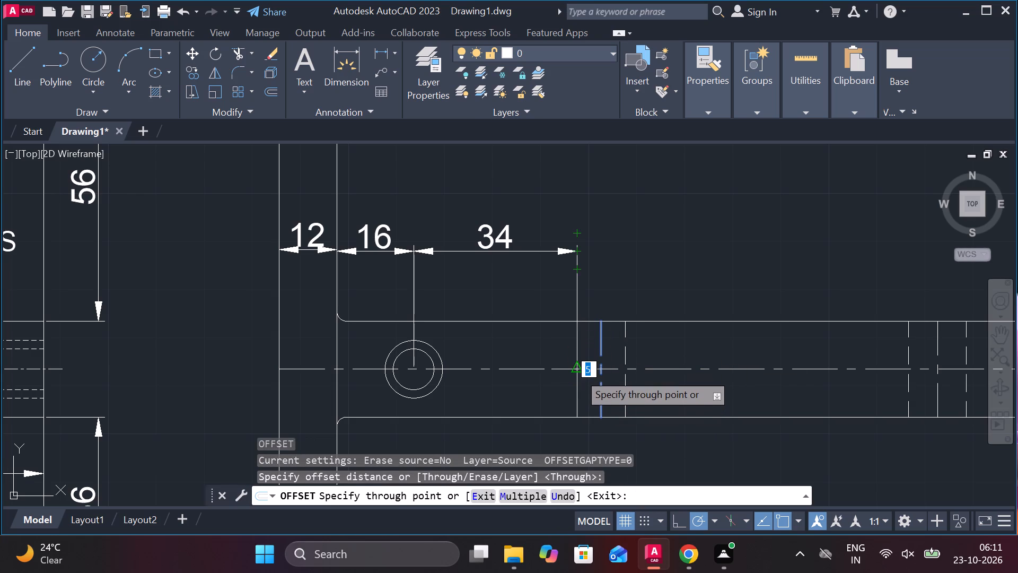
key(1)
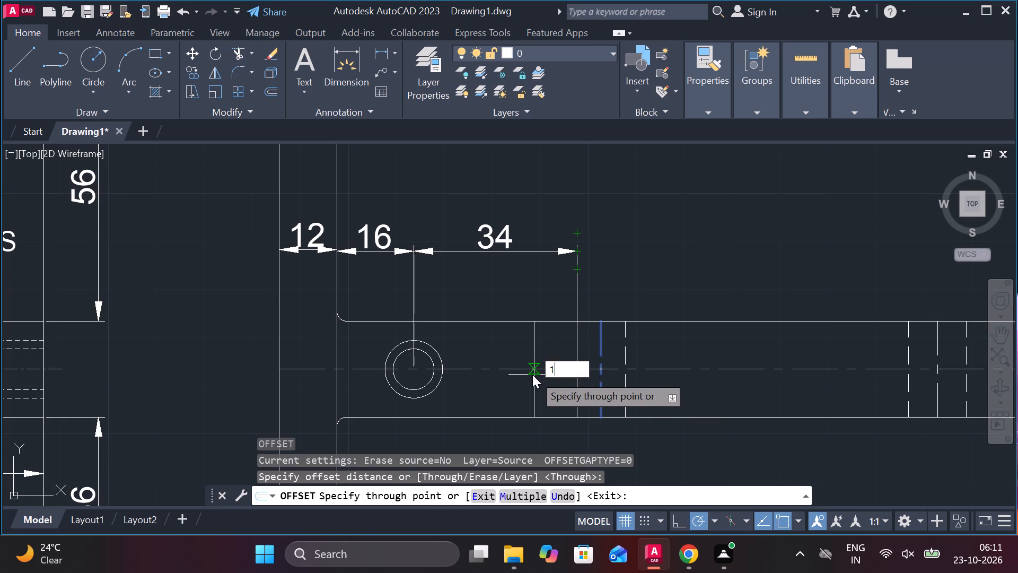
key(0)
key(Return)
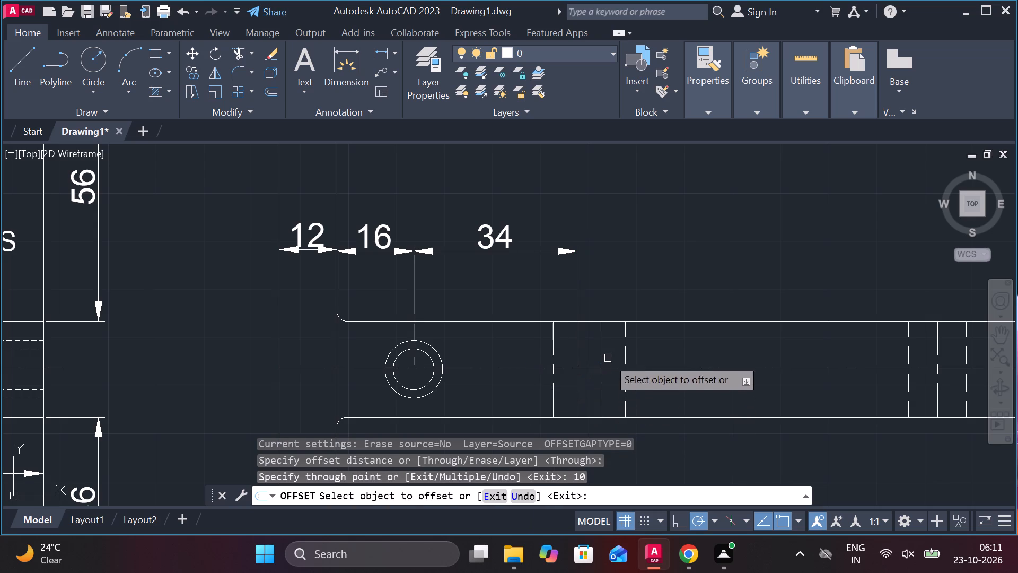
key(Escape)
click(602, 341)
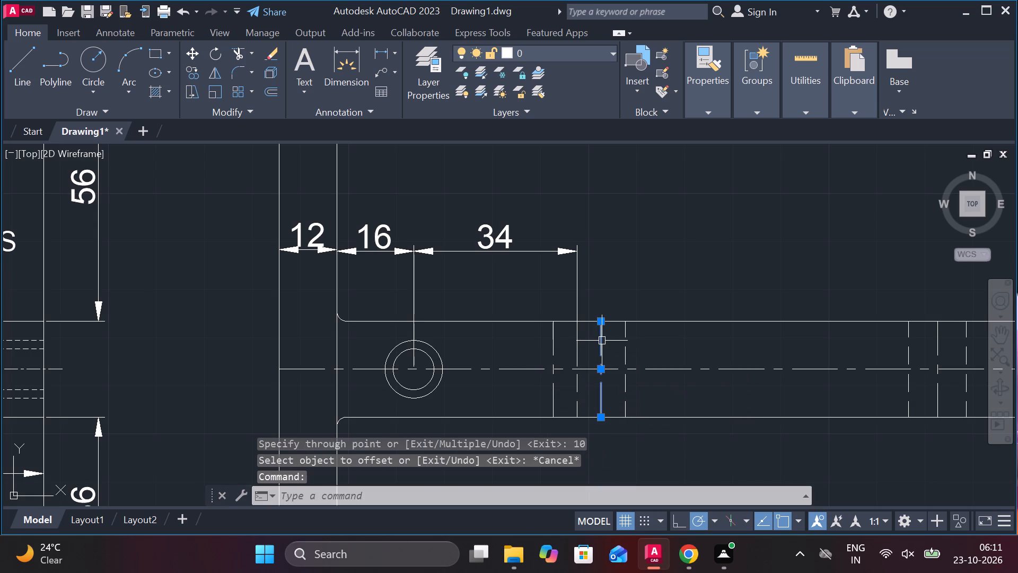
text(E)
key(space)
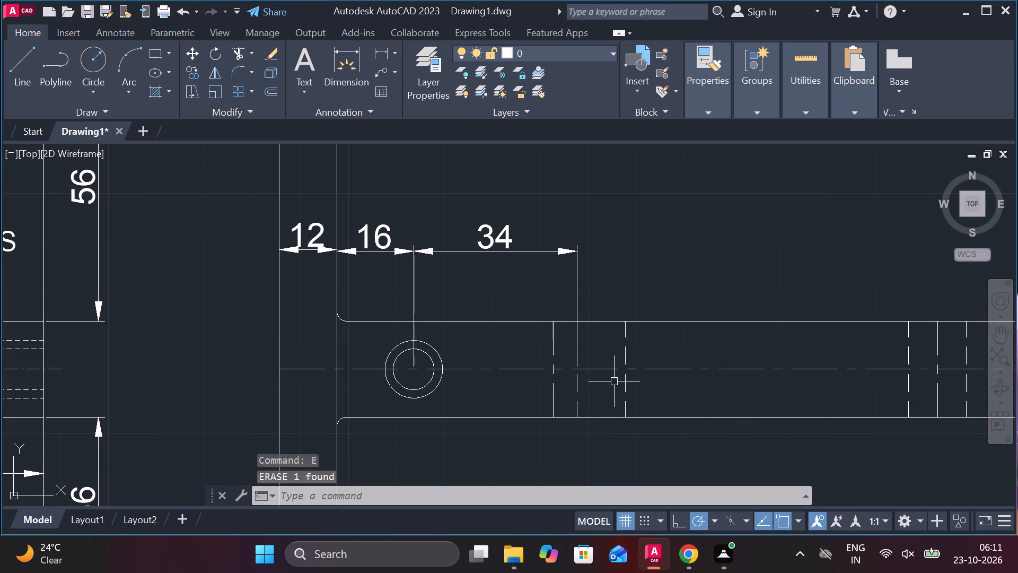
Offset the mid-arm hole's far hidden line 20 toward the plate and erase the original line.
click(623, 345)
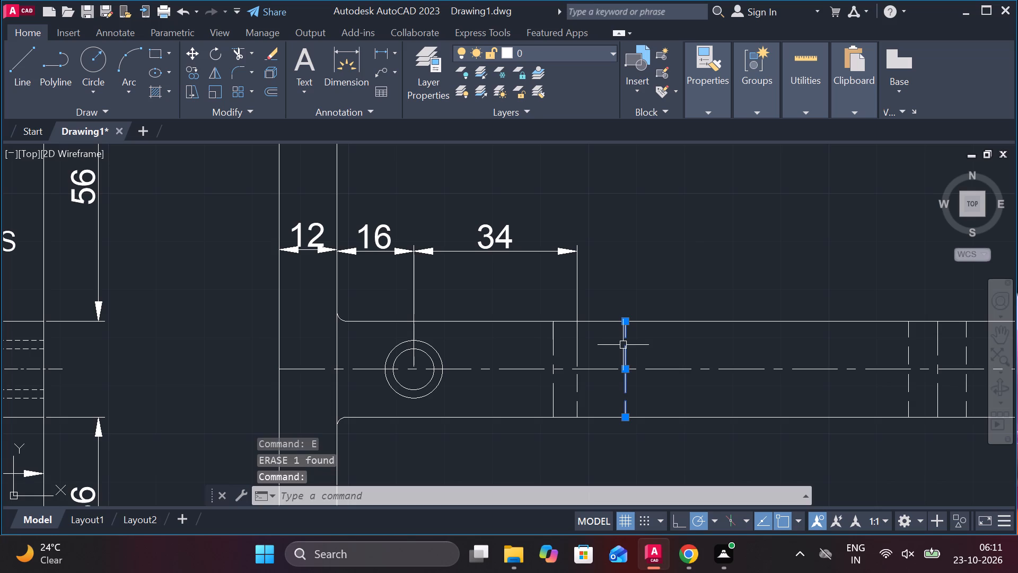
key(o)
key(Return)
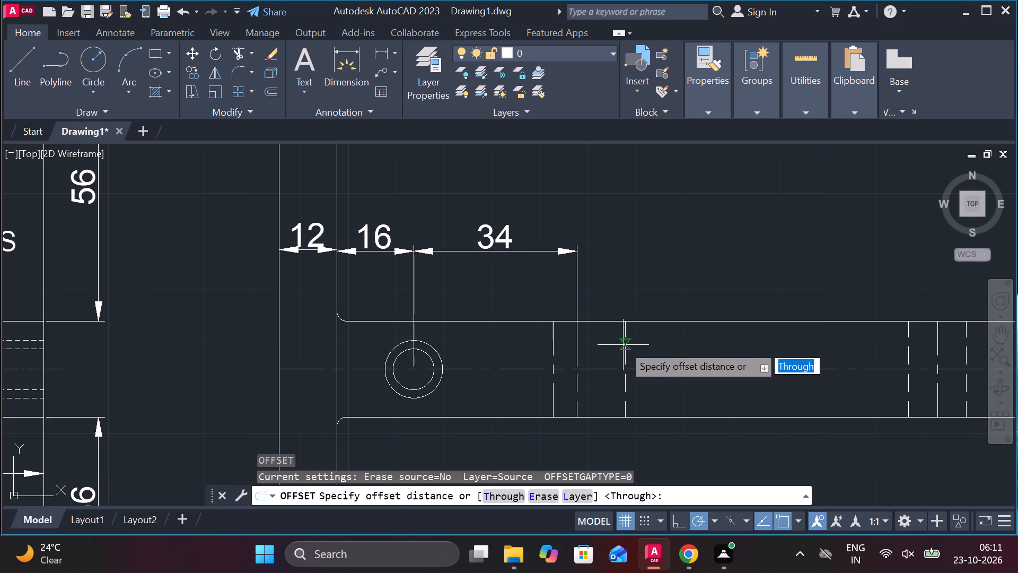
key(Return)
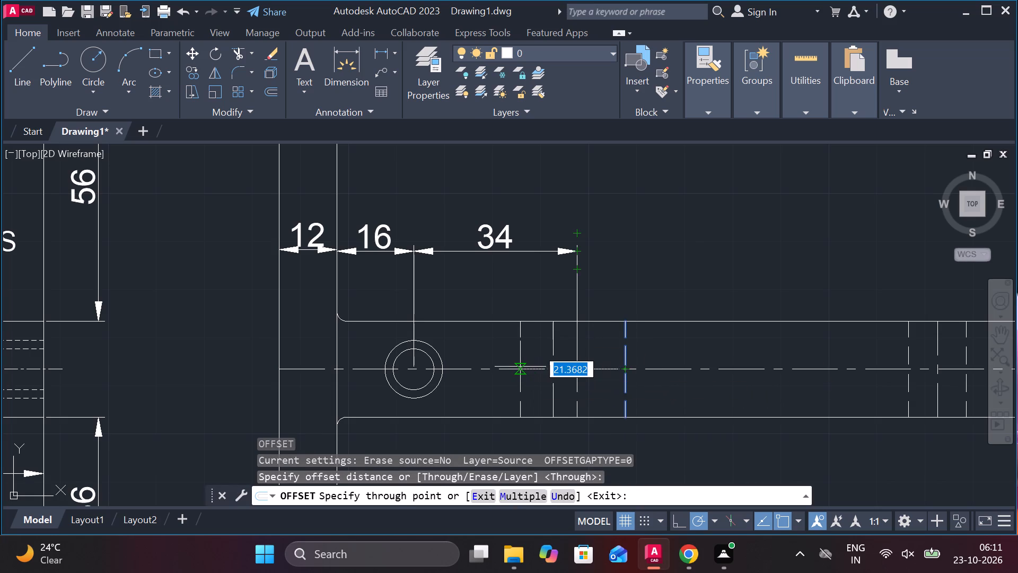
text(20)
key(Return)
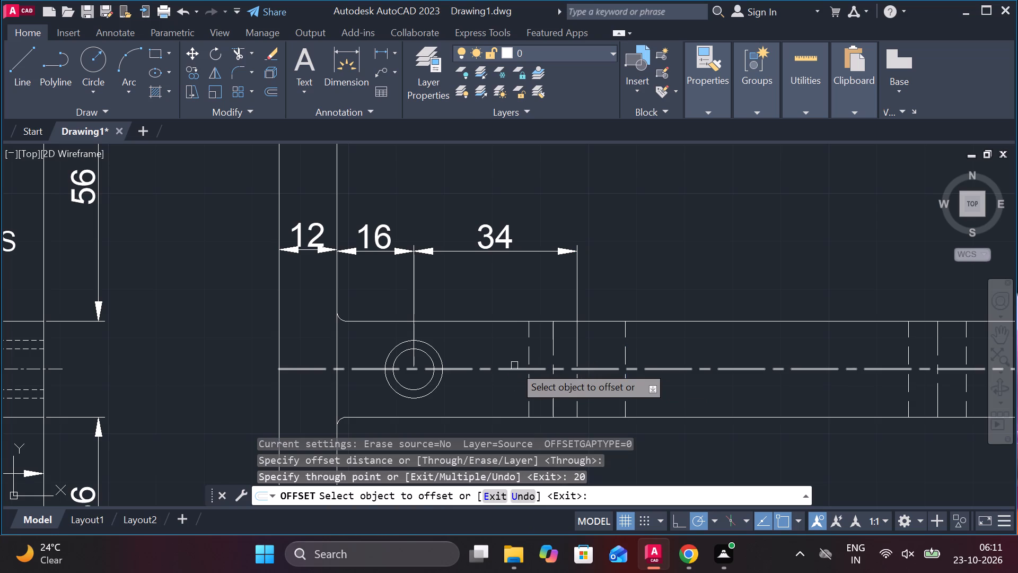
key(Escape)
click(625, 346)
text(E)
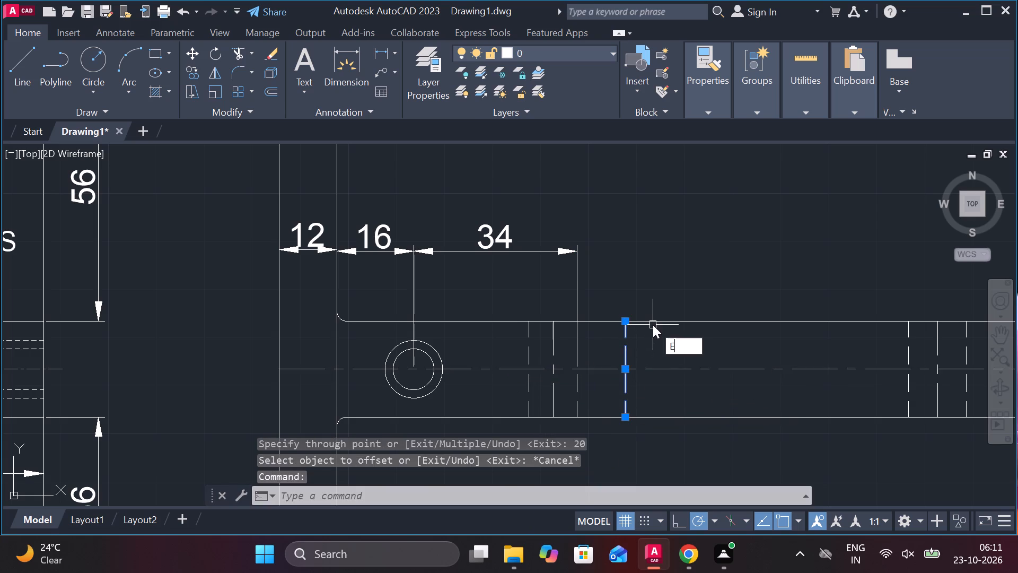
key(space)
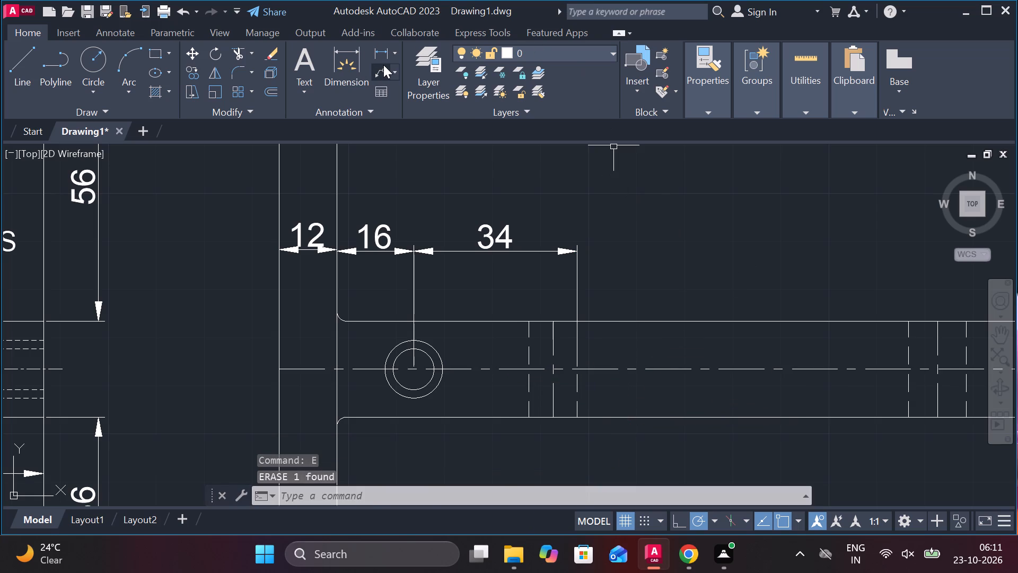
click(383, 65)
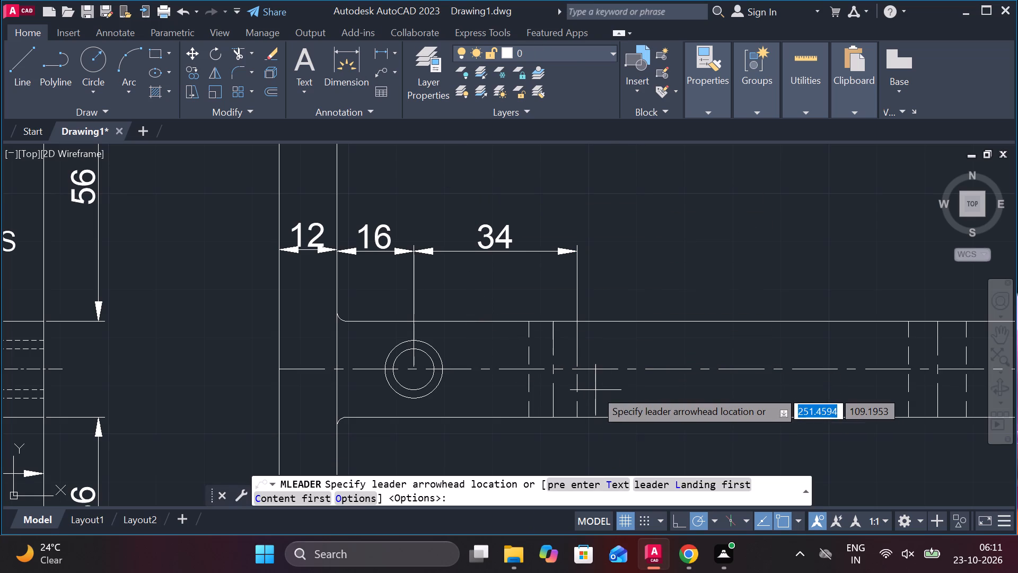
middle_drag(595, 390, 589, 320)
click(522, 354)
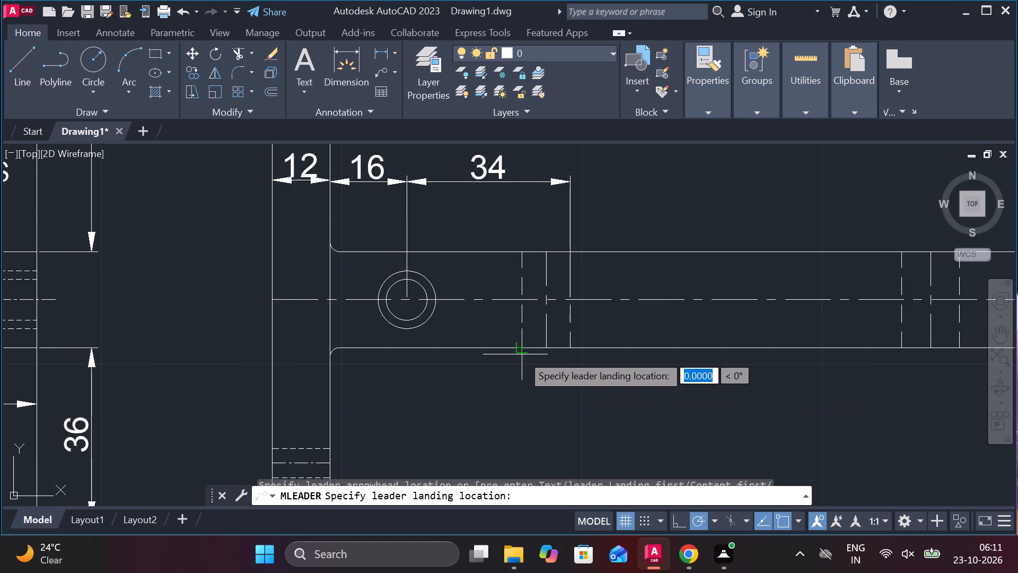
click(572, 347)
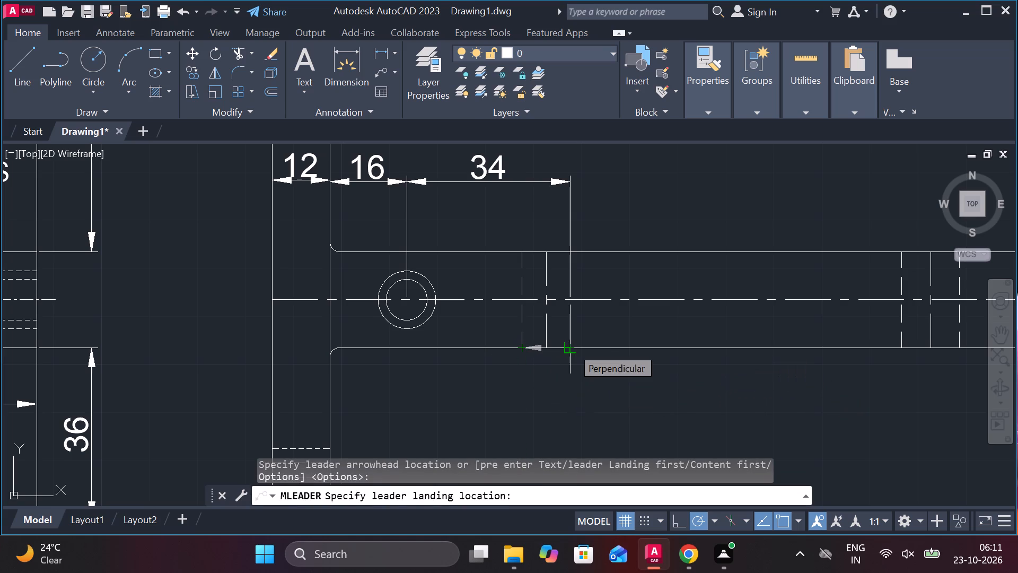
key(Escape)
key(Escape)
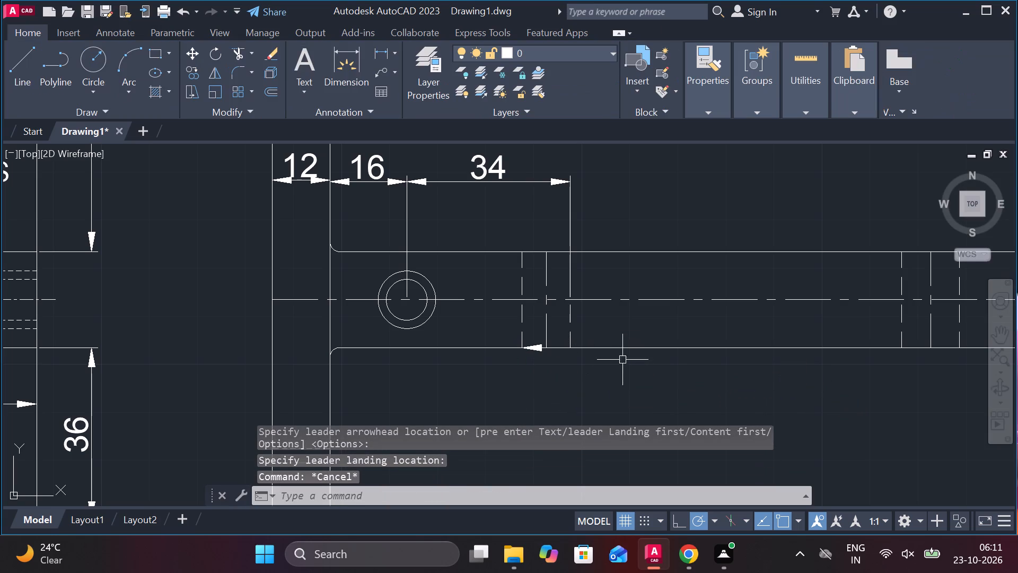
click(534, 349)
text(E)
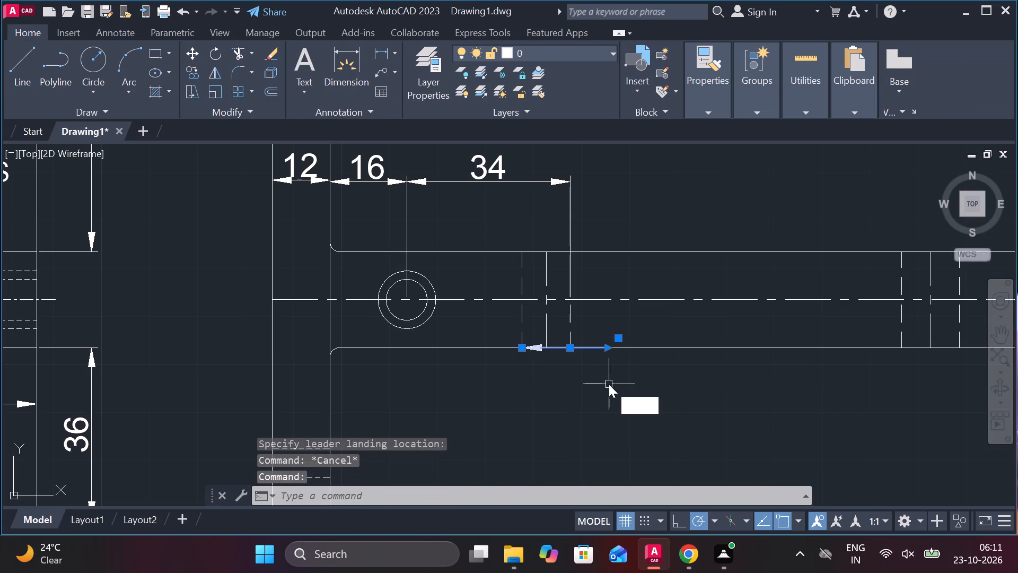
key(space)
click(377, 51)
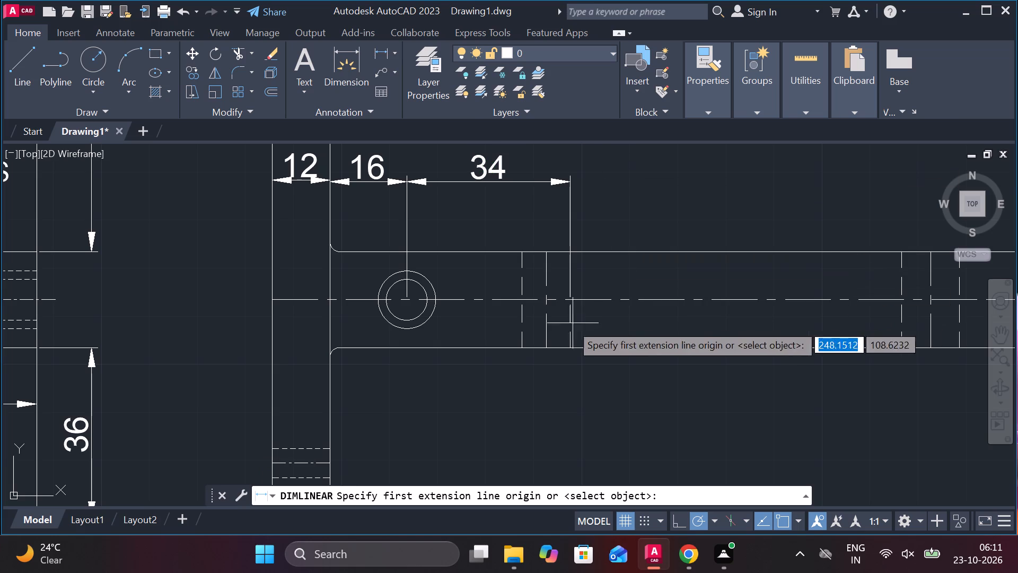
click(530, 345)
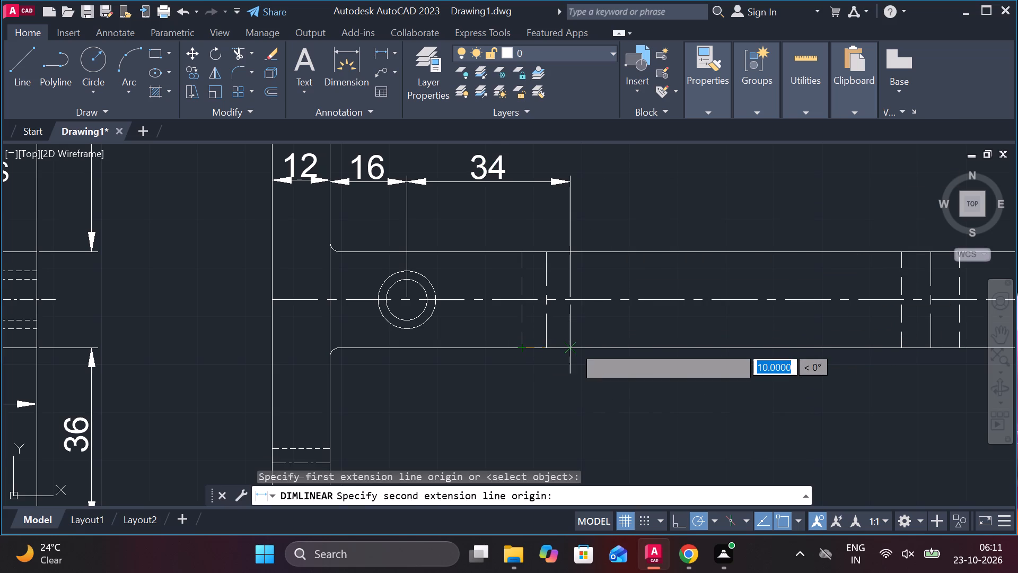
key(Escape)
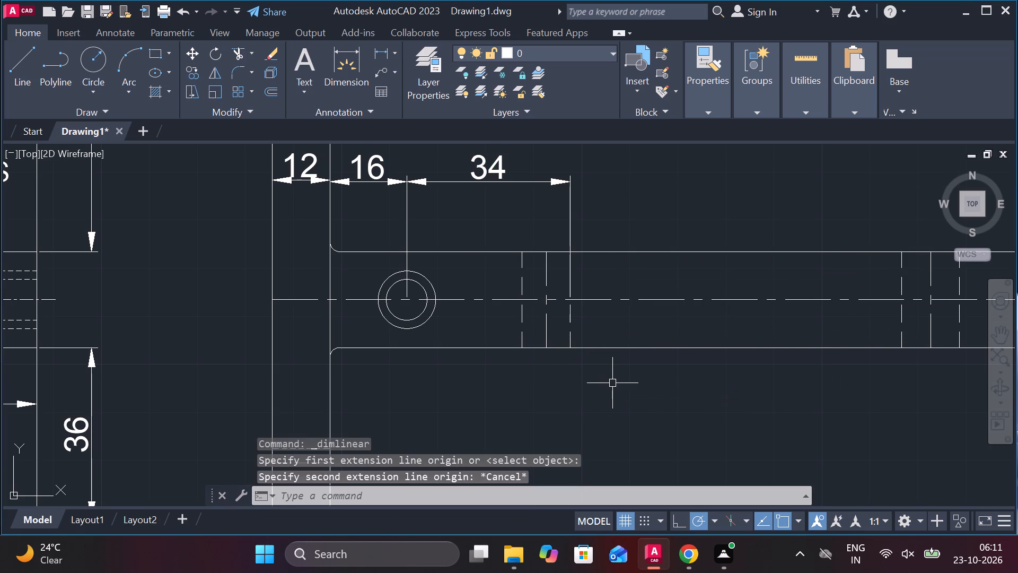
Offset the mid-arm hole's hidden line nearest the plate 15 toward the arm's free end and erase the original line.
click(524, 280)
key(o)
key(Return)
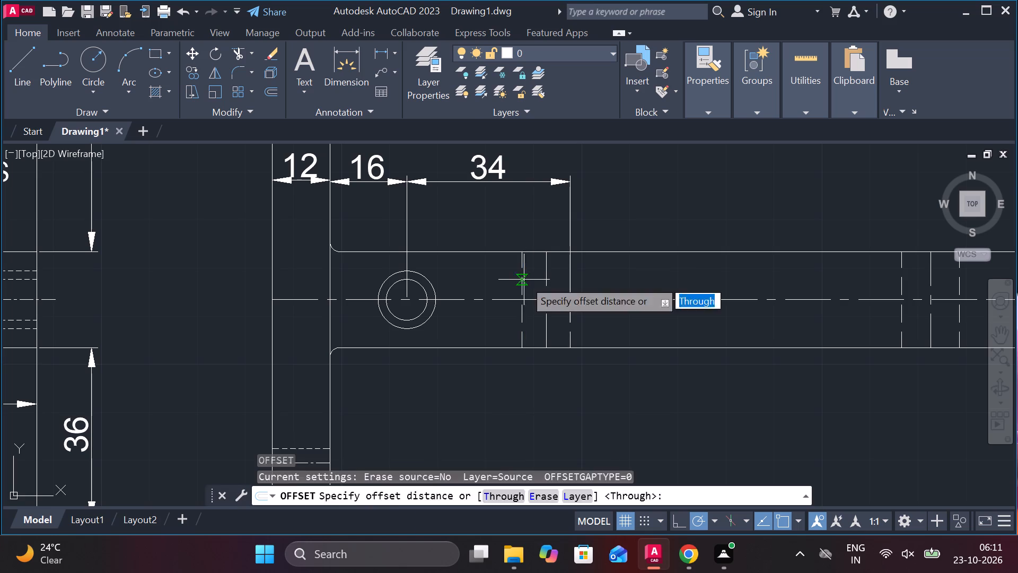
key(Return)
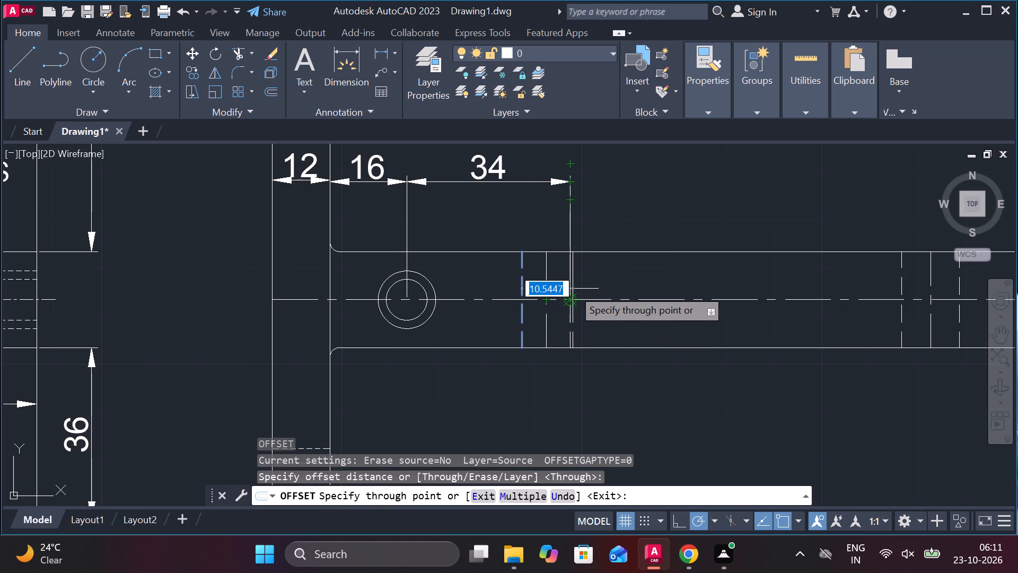
text(15)
key(space)
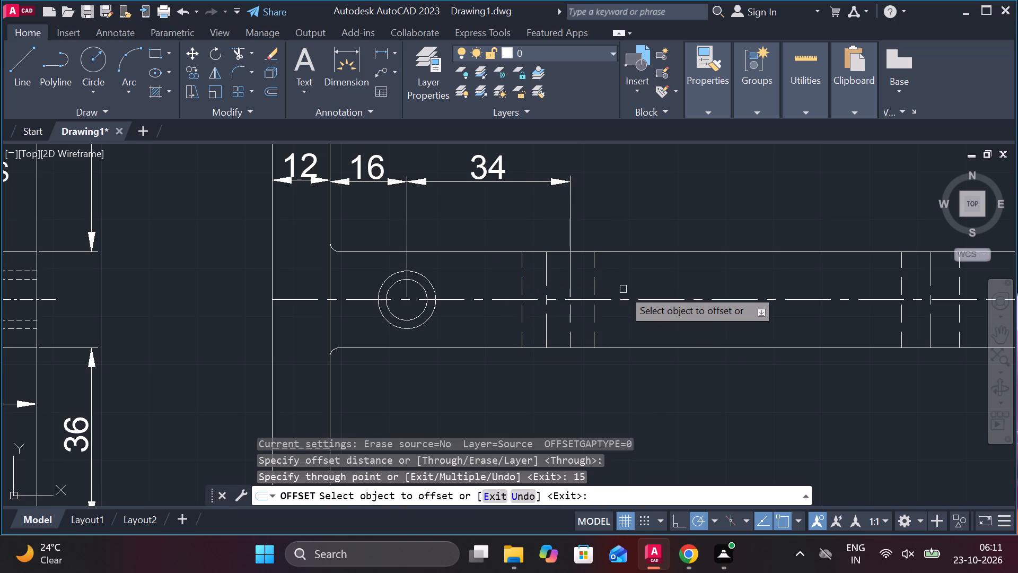
click(524, 270)
key(r)
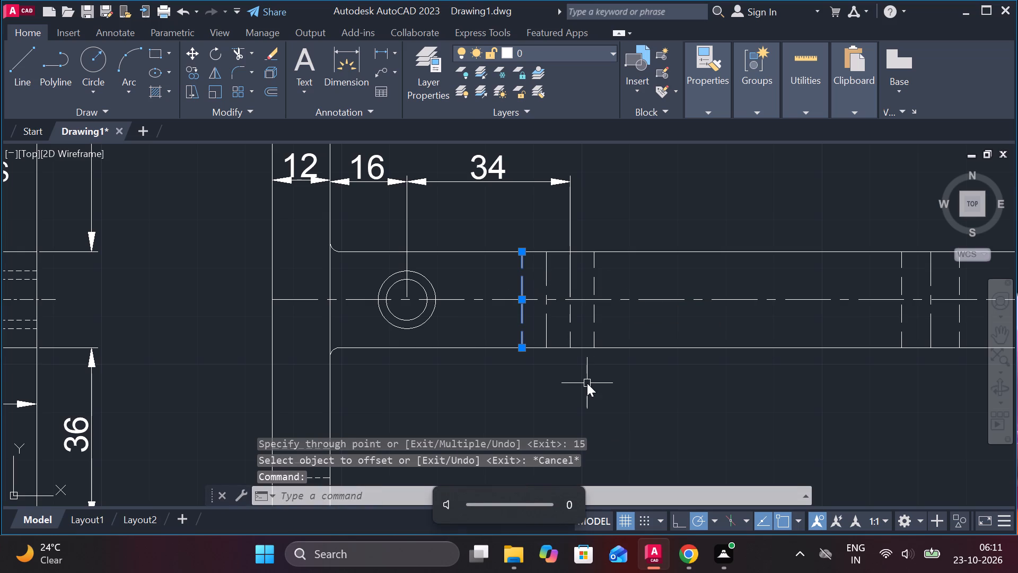
key(BackSpace)
text(E)
key(space)
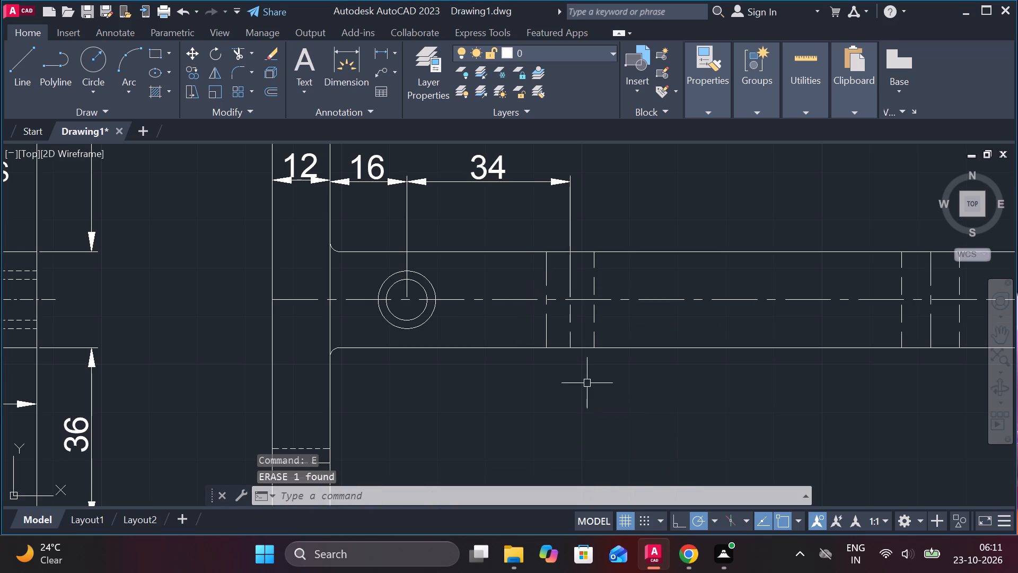
Dimension the width between the mid-arm hole's two hidden lines below the arm, then lower the dimension slightly.
click(379, 51)
click(549, 344)
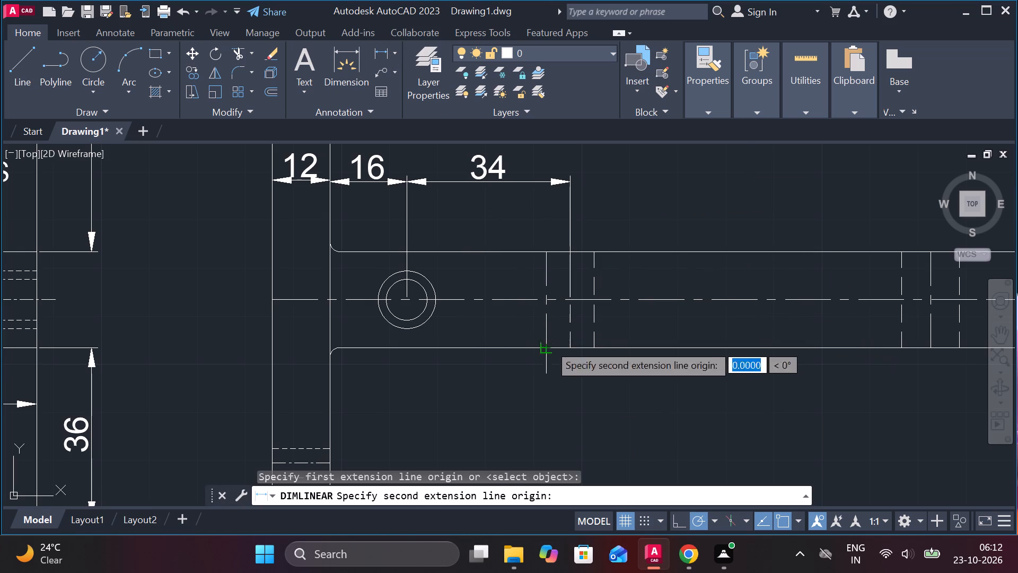
click(600, 345)
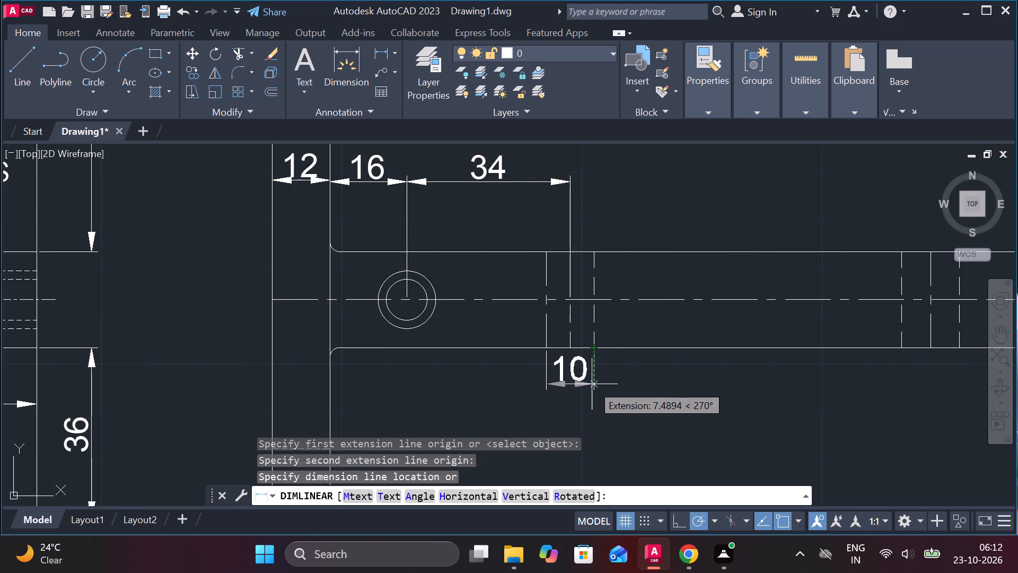
click(592, 384)
middle_drag(616, 386, 585, 318)
scroll(561, 317, up, 1)
click(536, 303)
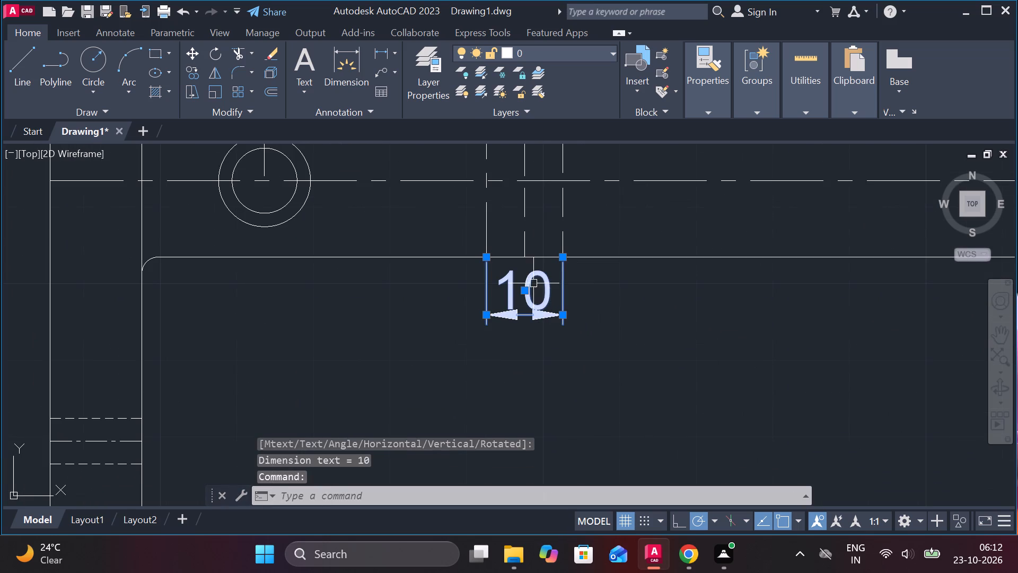
click(527, 288)
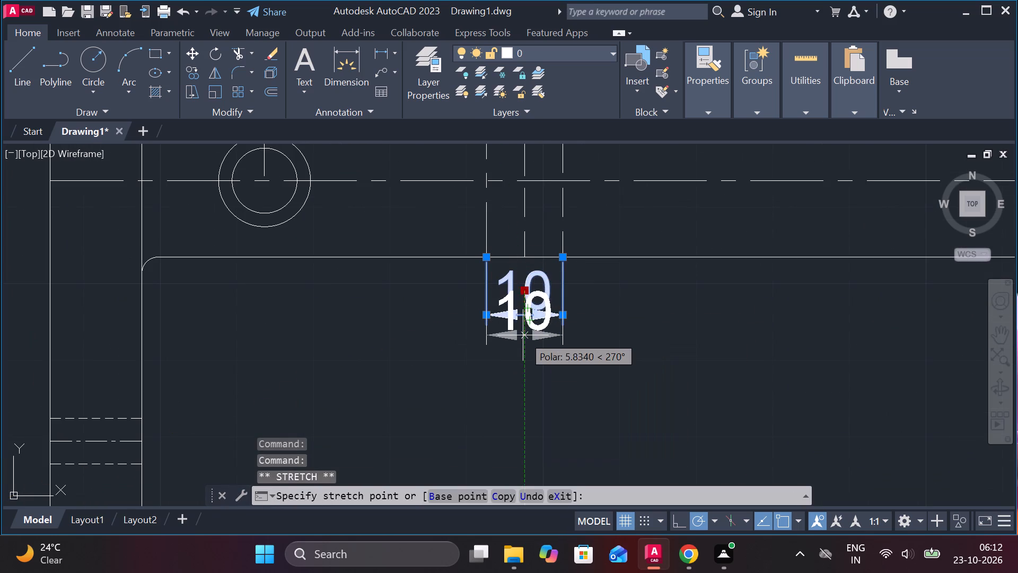
click(523, 335)
key(Escape)
Add a diameter symbol before the mid-arm hole's dimension text so it reads Ø10.
double_click(543, 299)
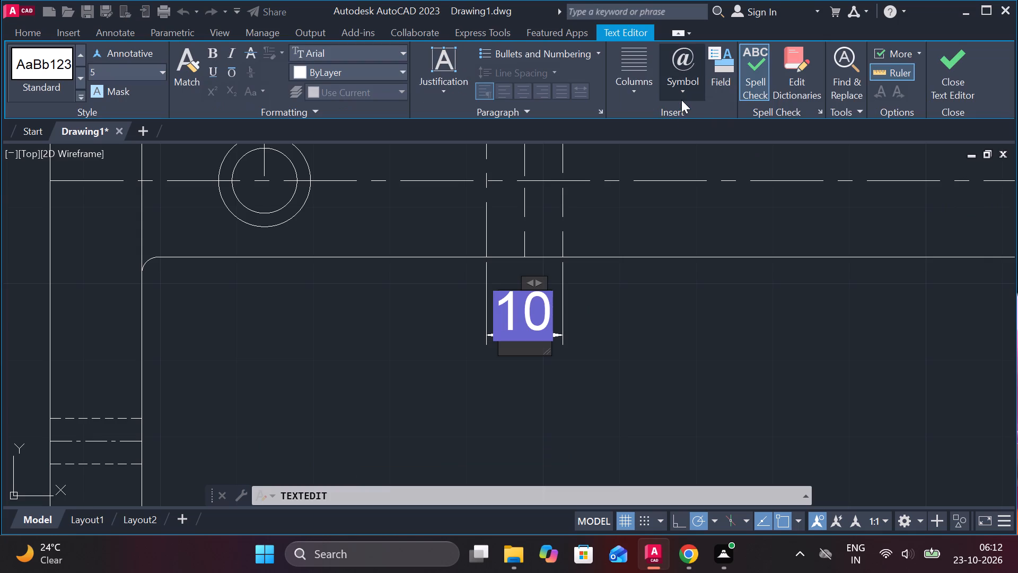
click(681, 100)
click(735, 150)
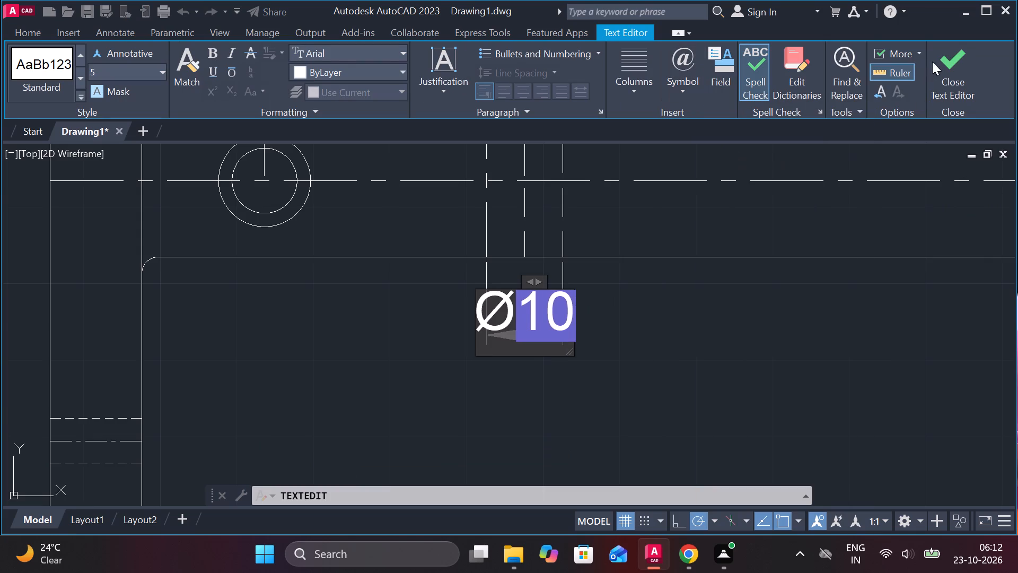
click(939, 56)
key(Escape)
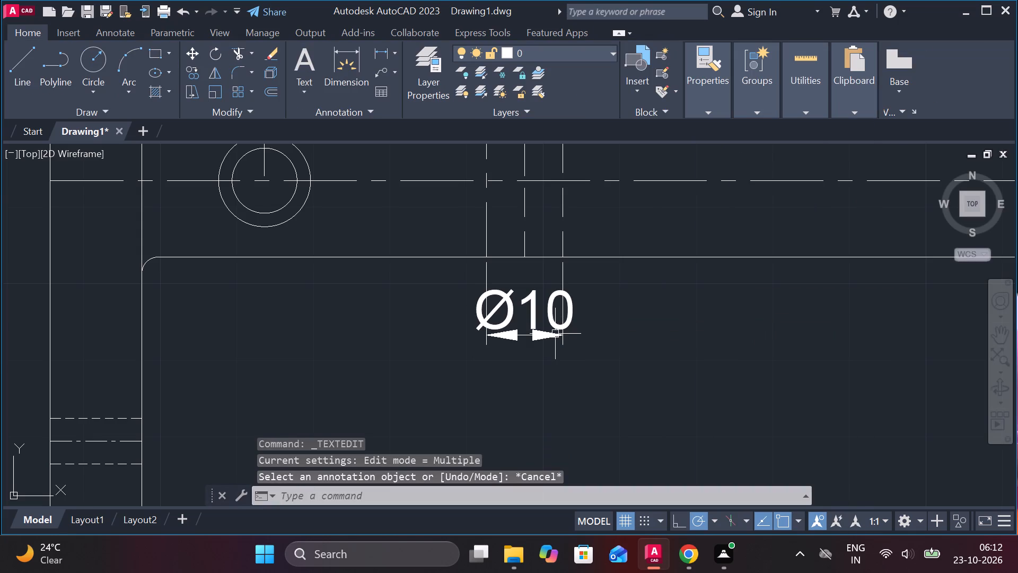
Shift the Ø10 dimension text outside its extension lines, toward the arm's free end.
click(555, 334)
click(523, 334)
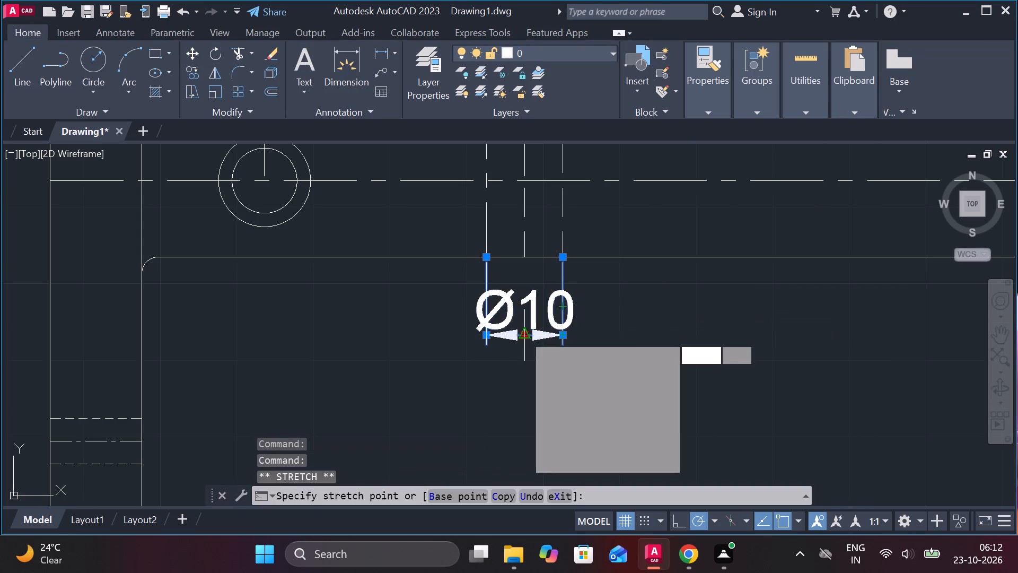
click(592, 335)
key(Escape)
Dimension the arm's height vertically in the side view, placed inside the arm between the mid-arm hole and the end hole.
scroll(715, 351, down, 1)
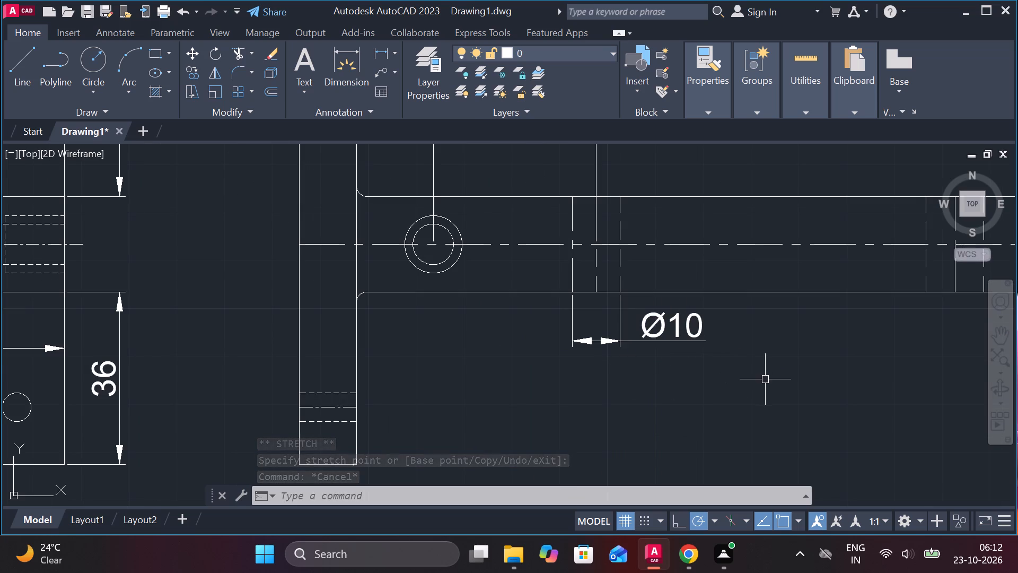
scroll(788, 380, down, 1)
middle_drag(767, 380, 753, 380)
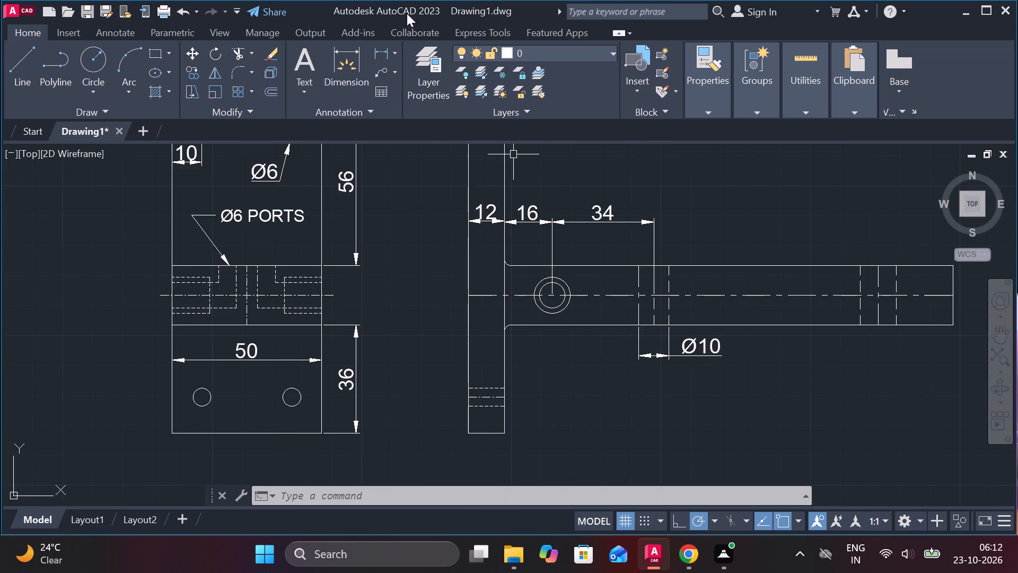
click(381, 47)
click(783, 272)
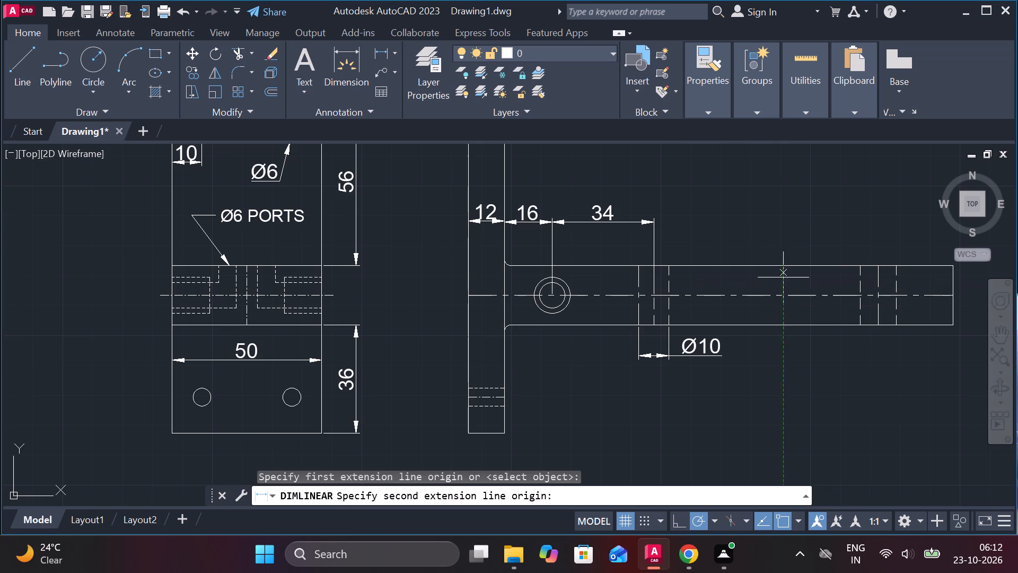
click(783, 325)
click(779, 313)
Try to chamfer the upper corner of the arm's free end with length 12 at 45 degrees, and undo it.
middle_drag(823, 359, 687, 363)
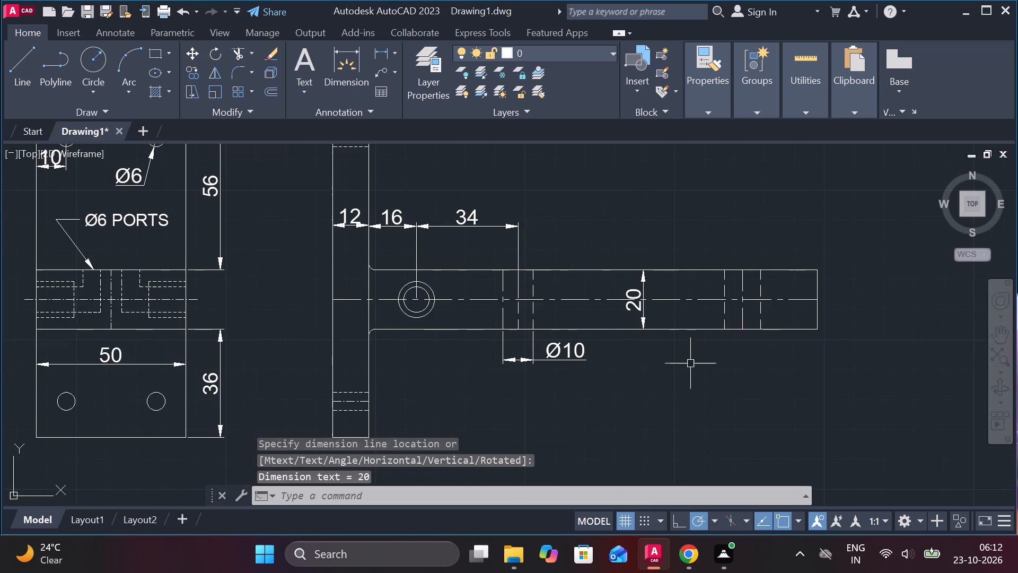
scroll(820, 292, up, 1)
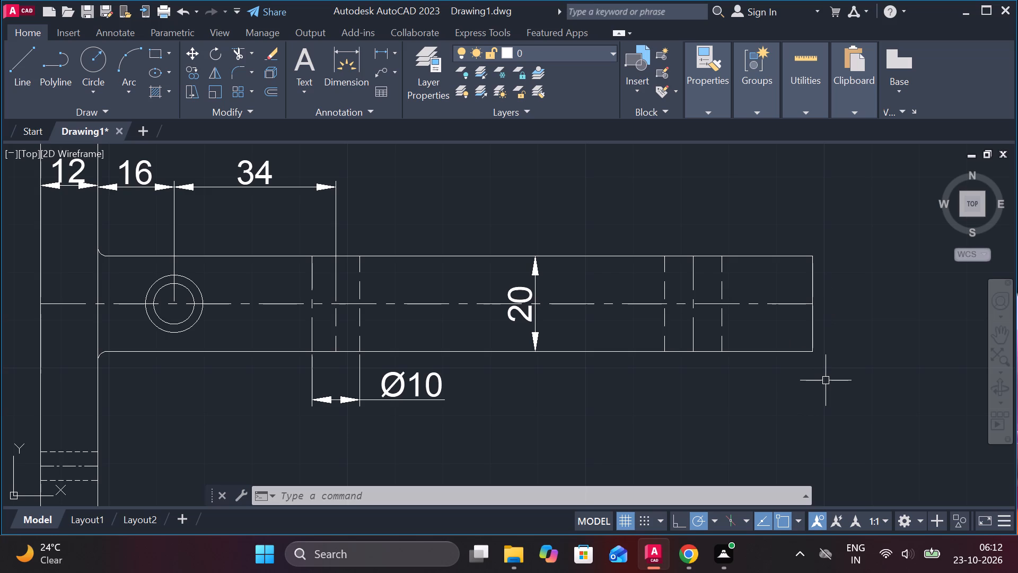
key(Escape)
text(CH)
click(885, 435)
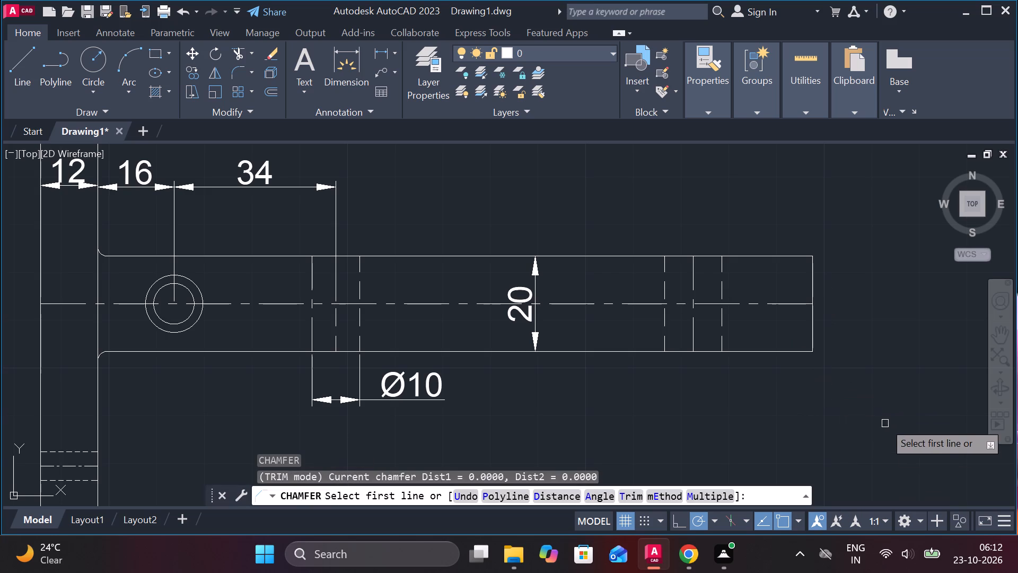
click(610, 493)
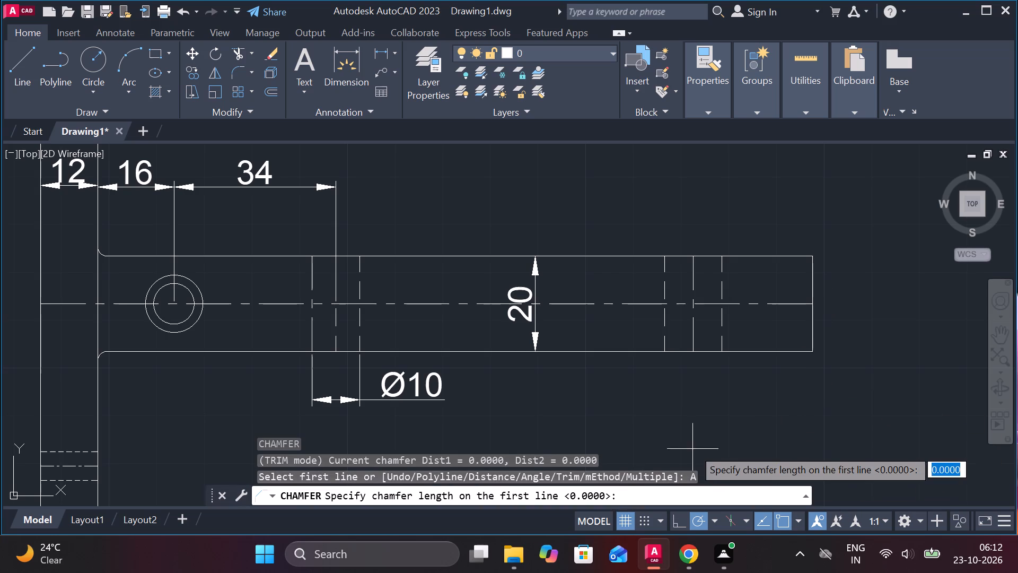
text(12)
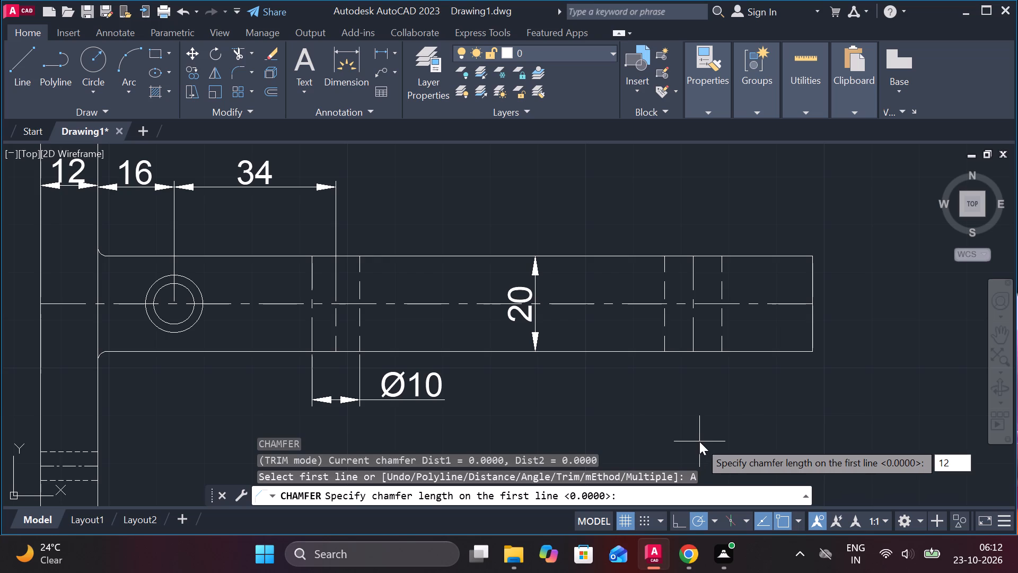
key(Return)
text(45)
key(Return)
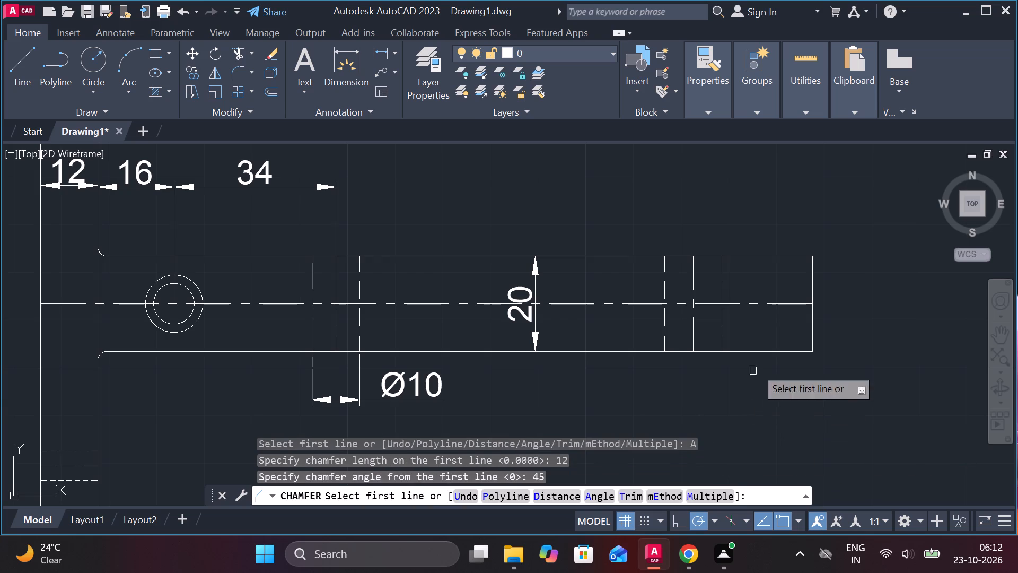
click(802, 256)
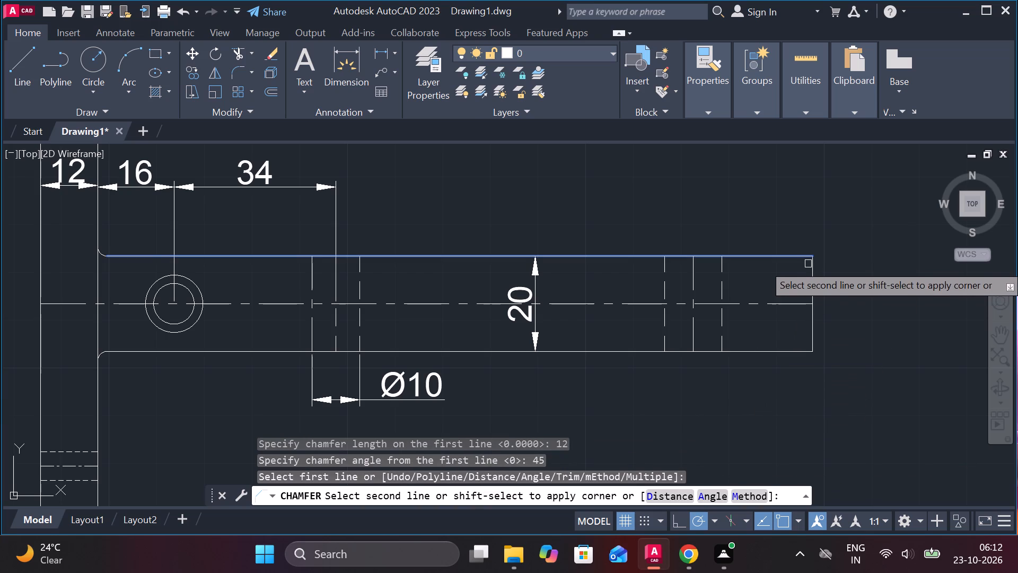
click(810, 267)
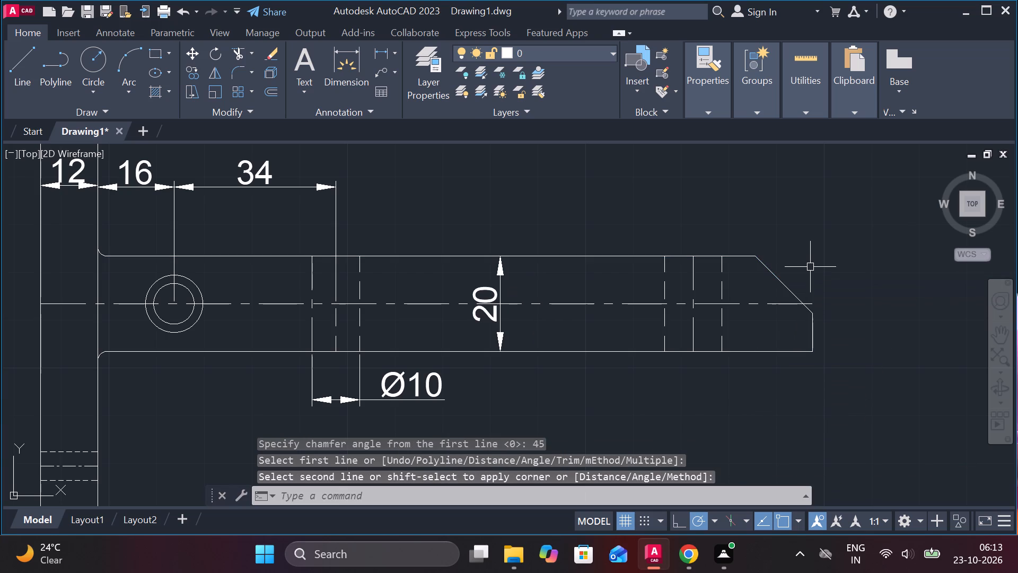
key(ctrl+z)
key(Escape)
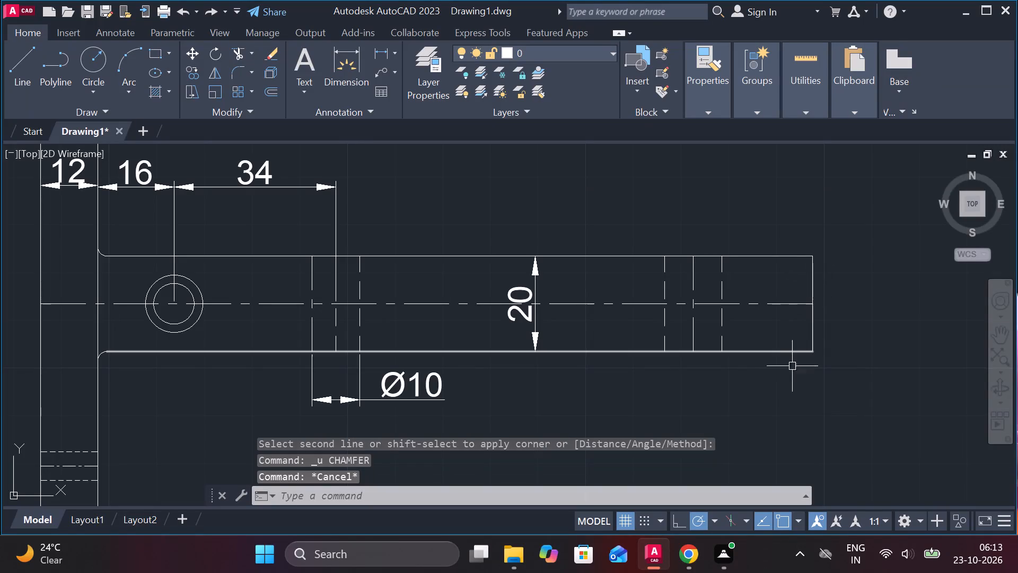
Chamfer the upper and lower corners of the arm's free end in the side view with length 1.2 at 45 degrees.
key(c)
key(h)
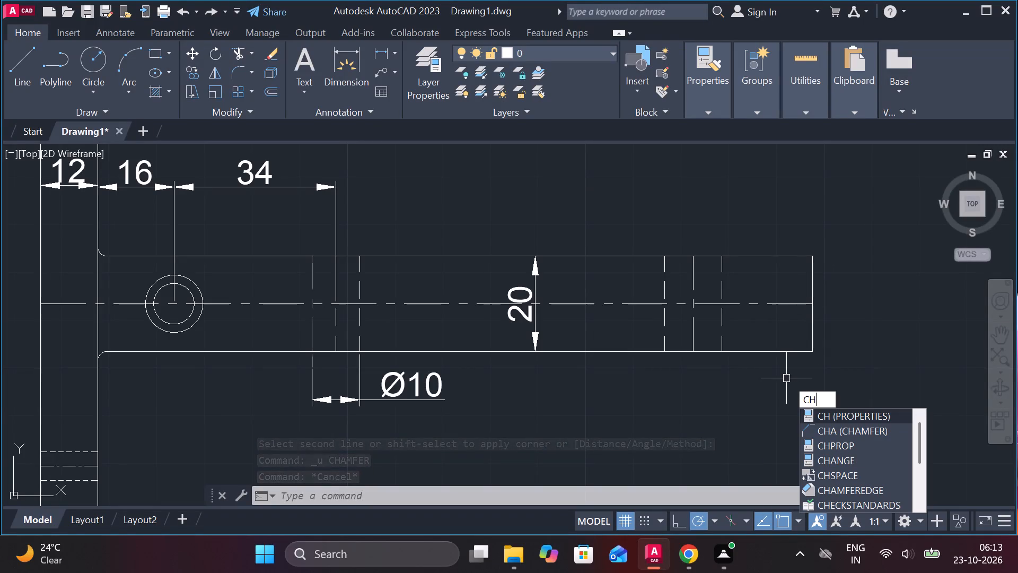
click(866, 428)
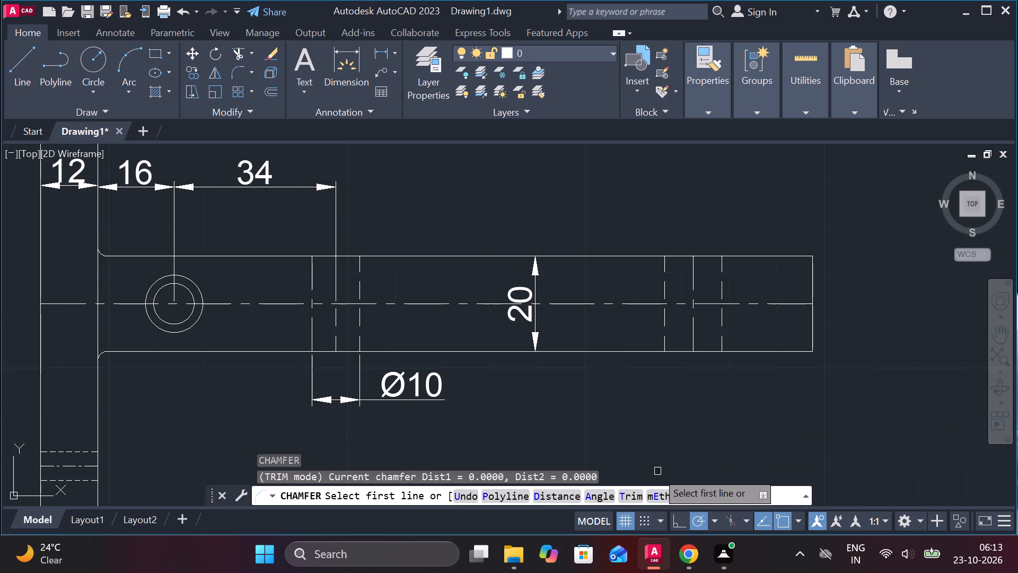
click(598, 494)
text(1.)
key(2)
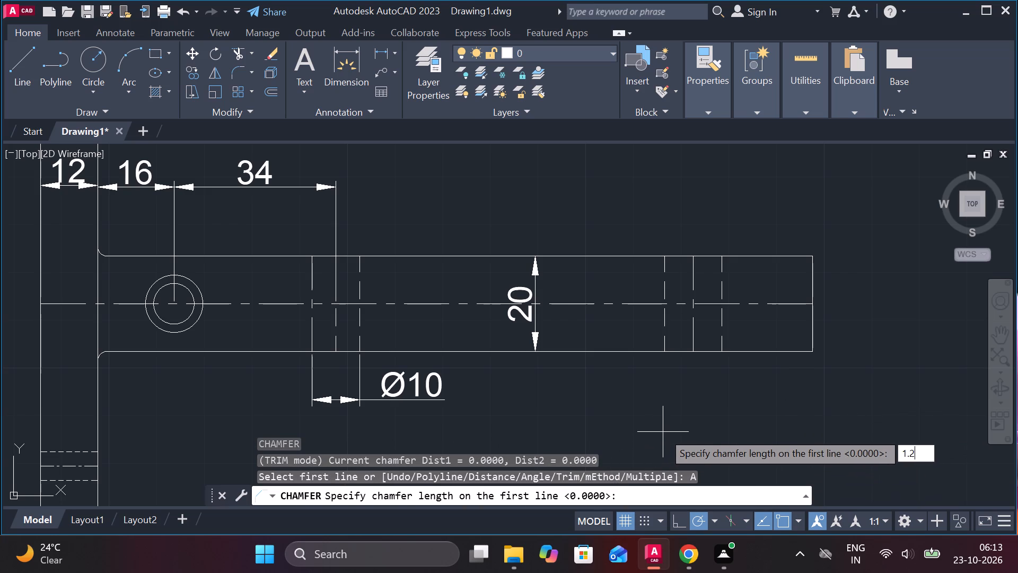
key(Return)
text(45)
key(Return)
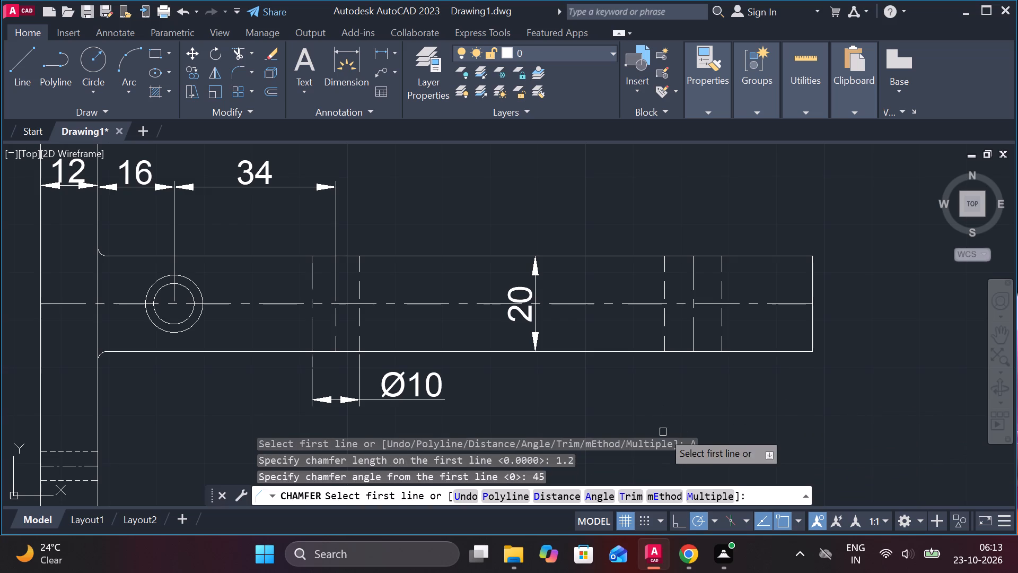
click(772, 257)
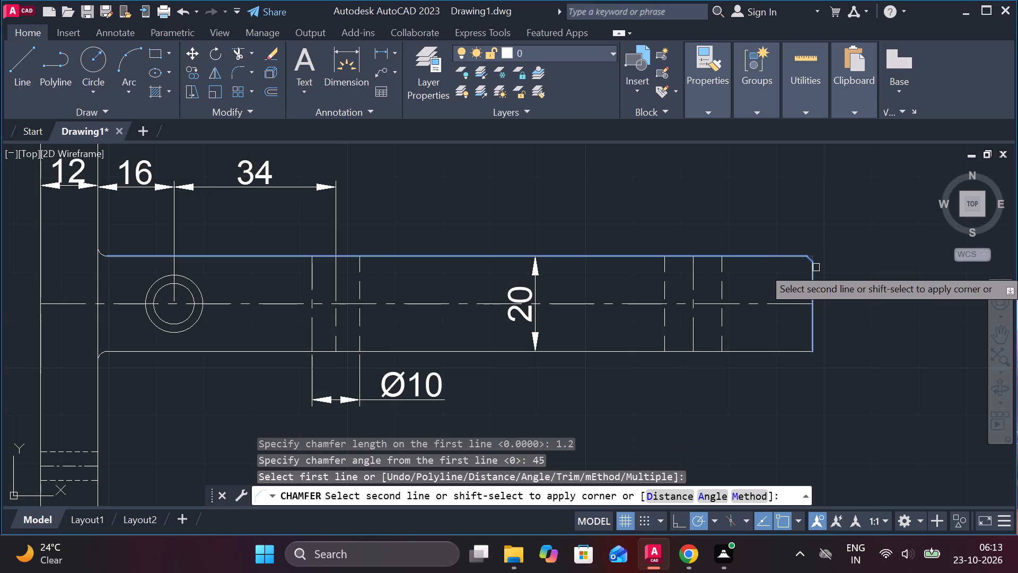
click(816, 267)
key(space)
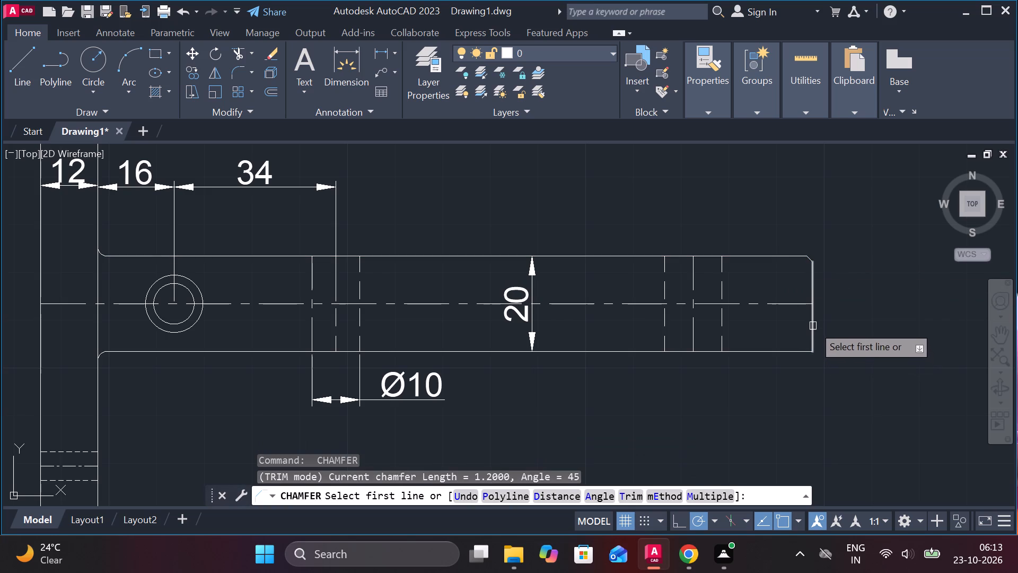
click(812, 325)
click(800, 352)
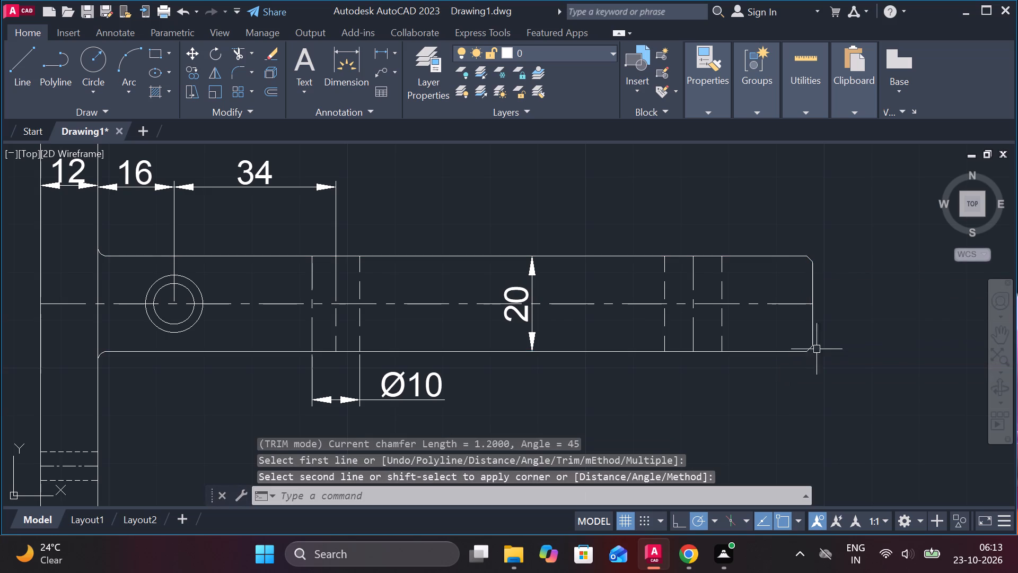
Add a horizontal dimension below the arm from the end hole's centreline to the arm's free end.
key(Escape)
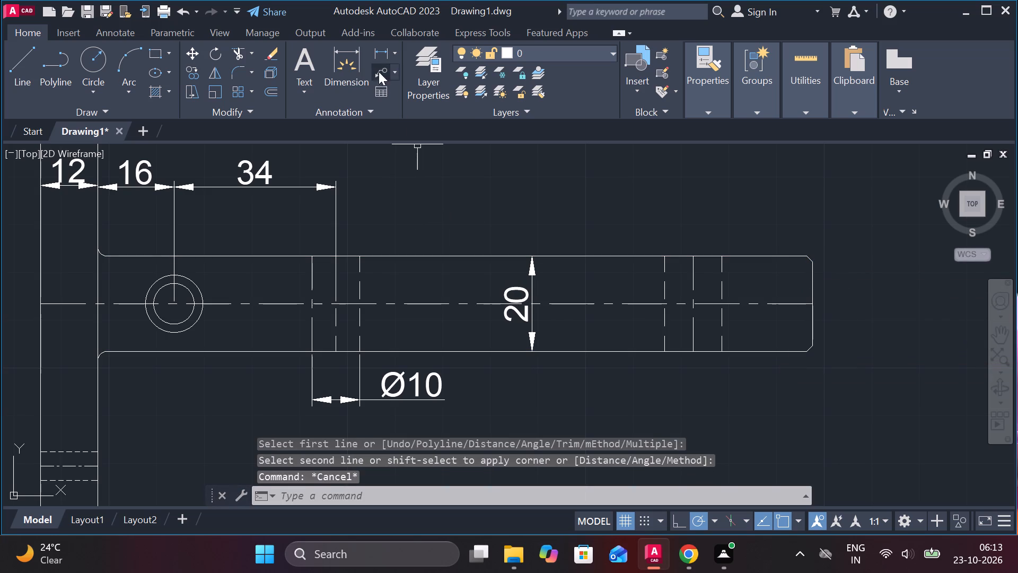
click(381, 50)
middle_drag(673, 243, 620, 225)
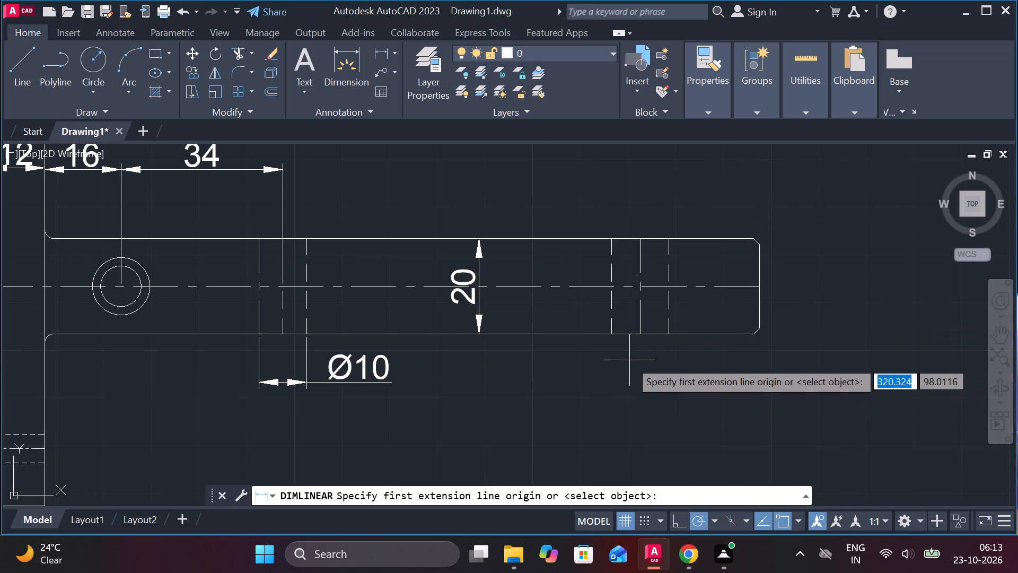
click(638, 339)
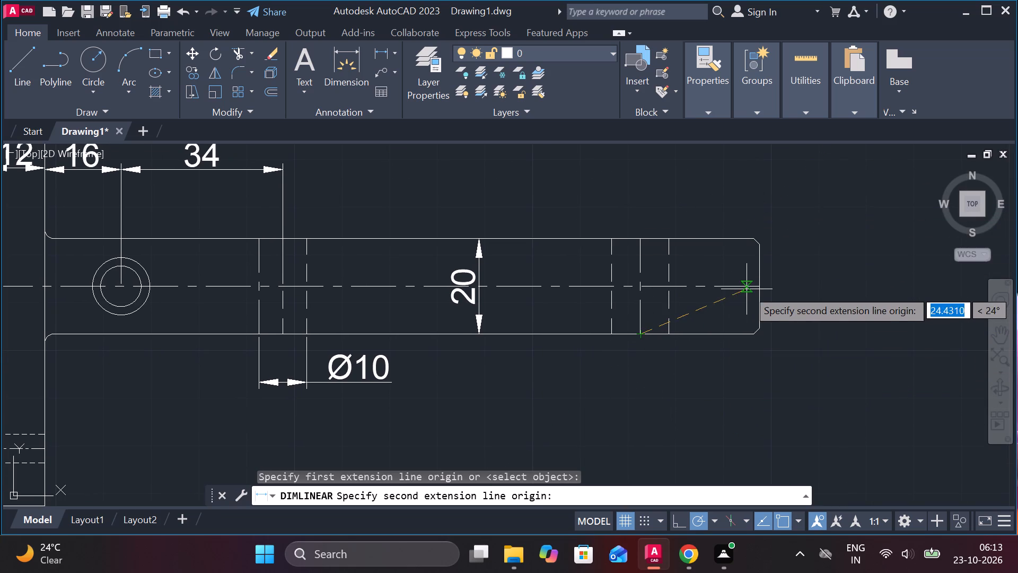
click(751, 289)
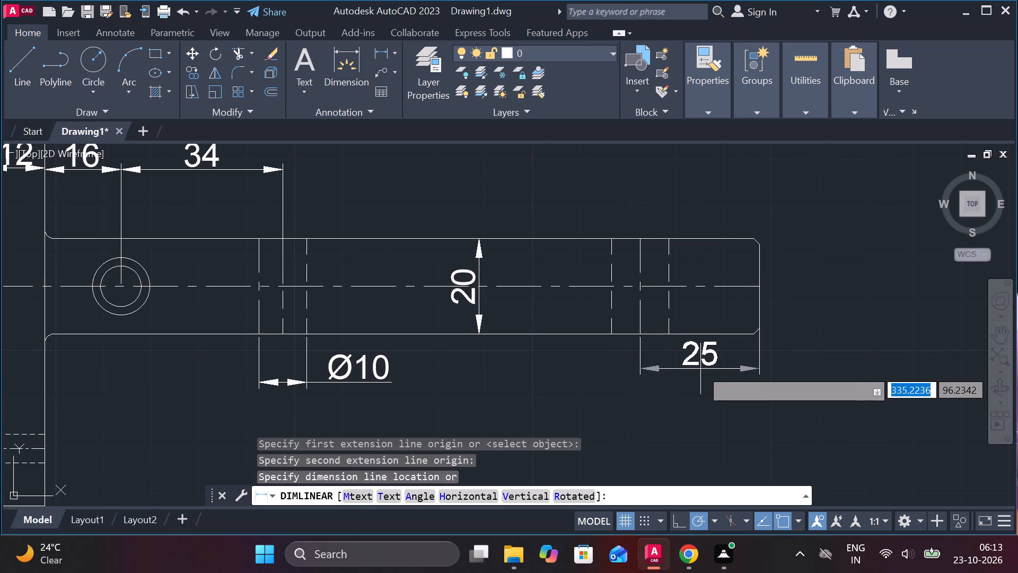
middle_drag(620, 385, 763, 299)
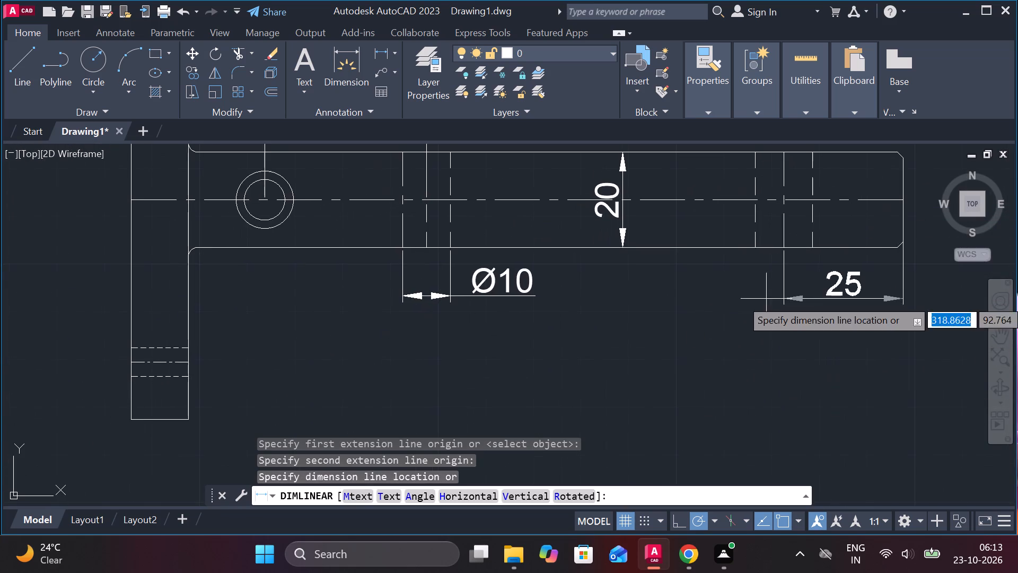
click(747, 332)
scroll(720, 340, down, 1)
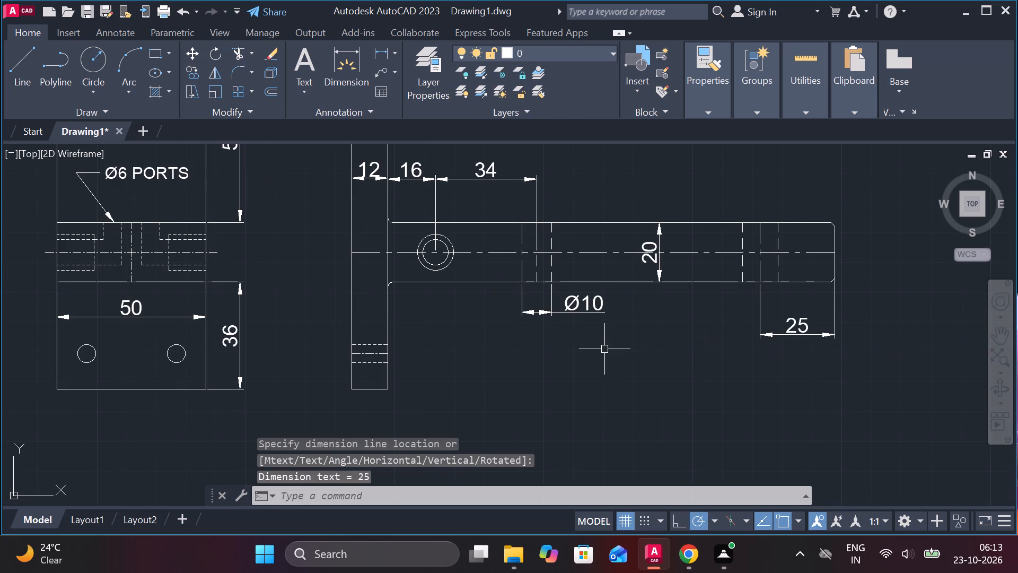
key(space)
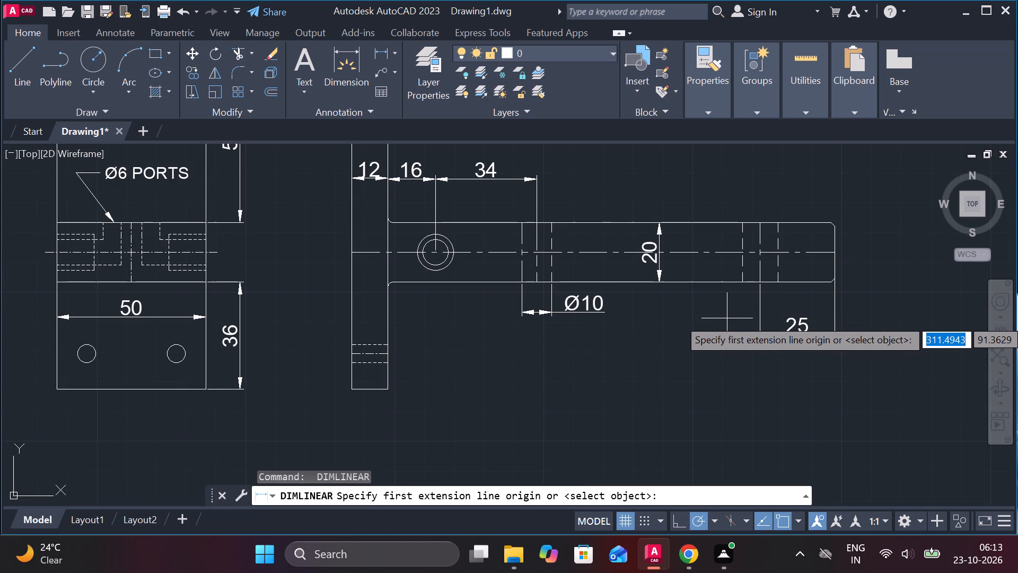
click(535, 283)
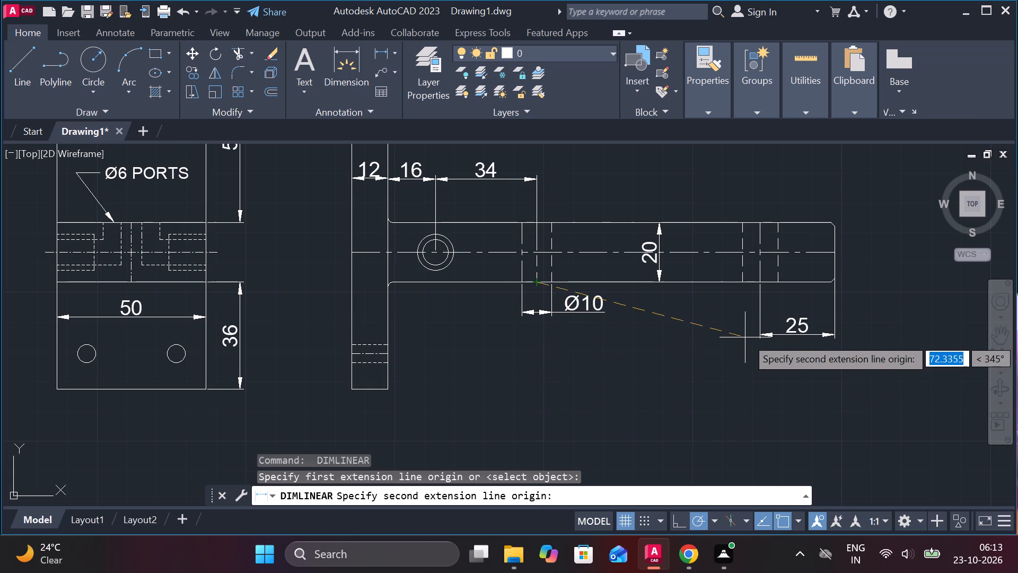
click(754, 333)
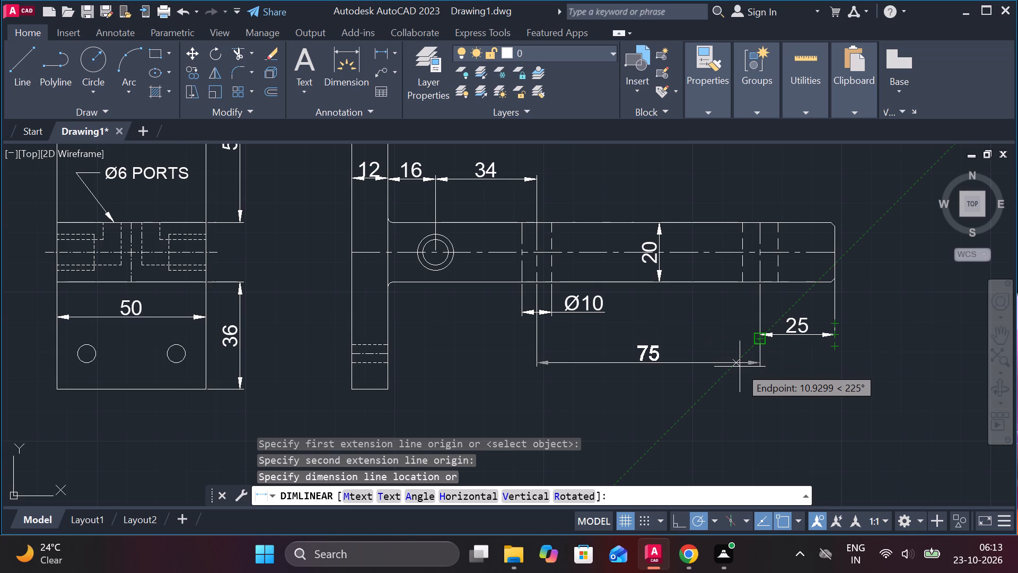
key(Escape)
Add a horizontal dimension below the arm from the plate's outer face to the mid-arm hole's centreline.
key(space)
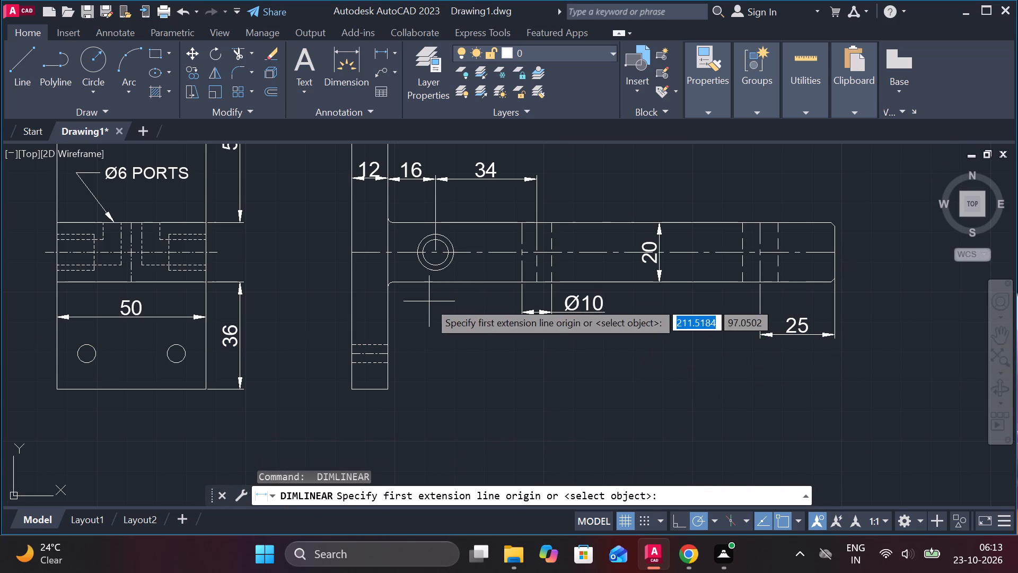
click(343, 301)
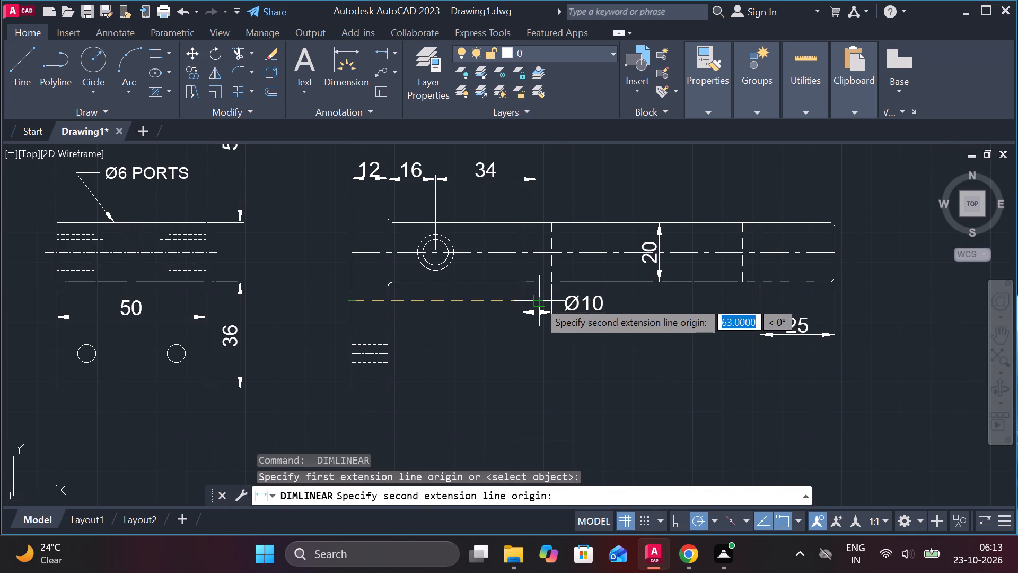
click(538, 284)
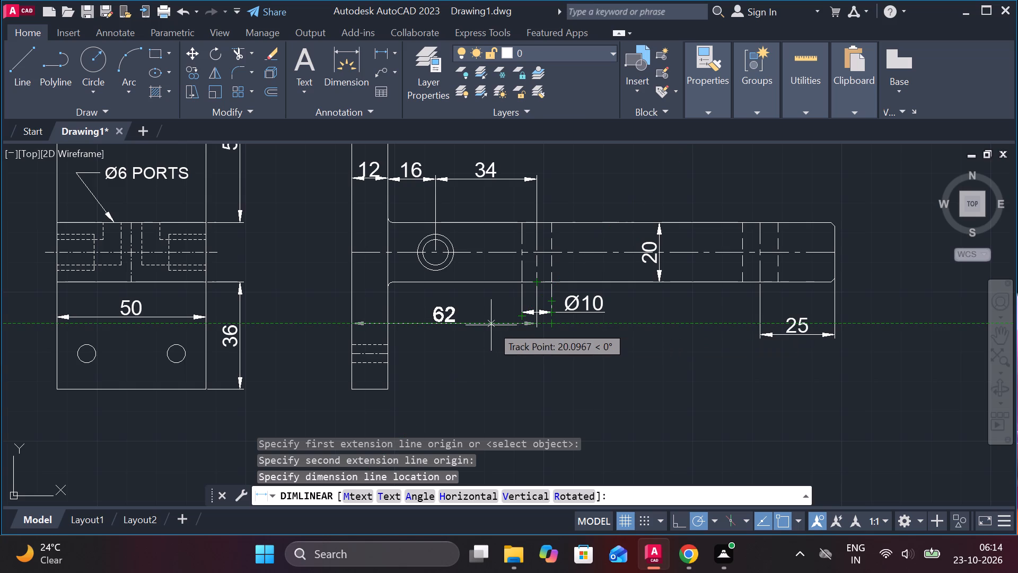
scroll(490, 325, up, 1)
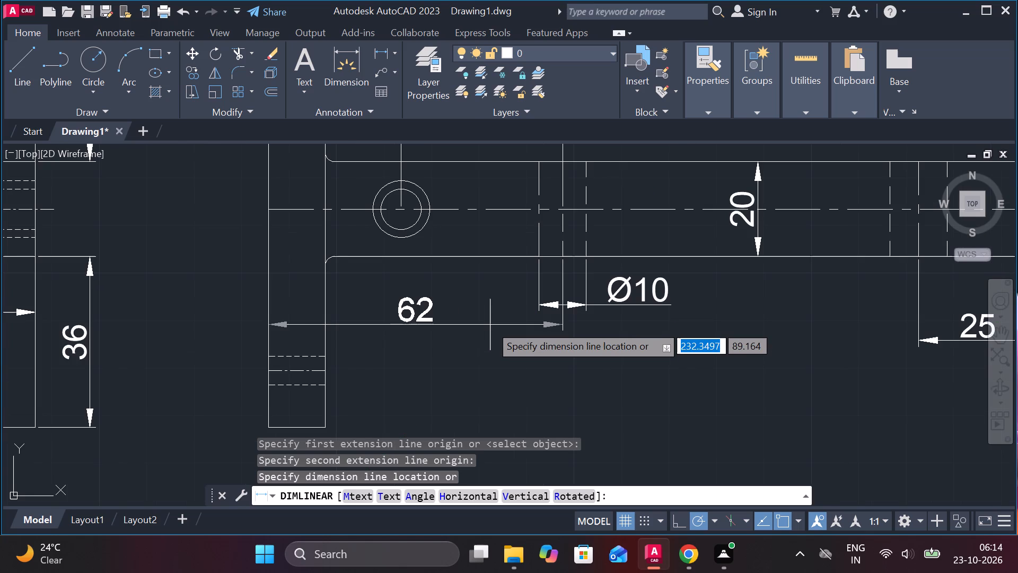
scroll(490, 325, down, 1)
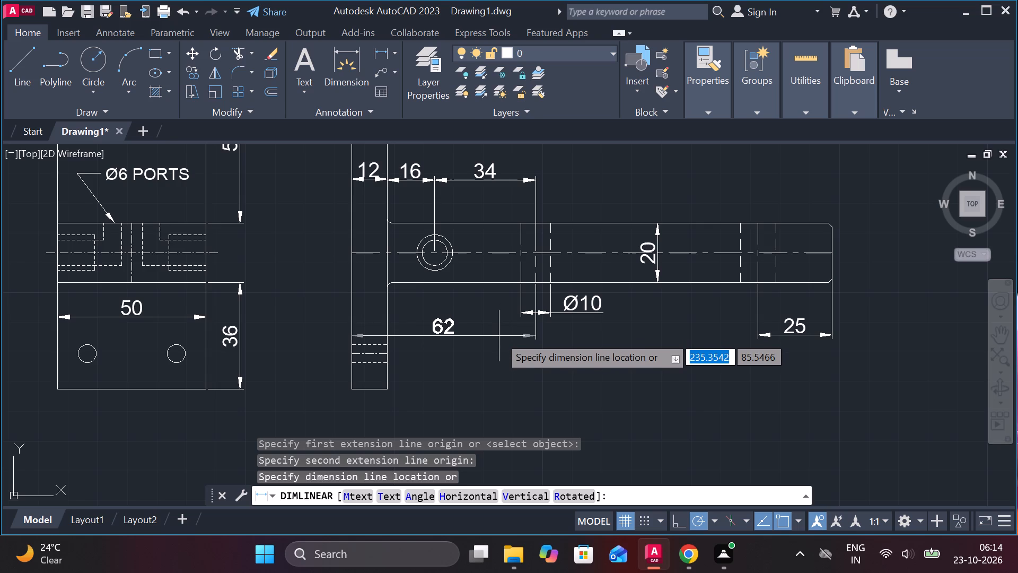
click(500, 333)
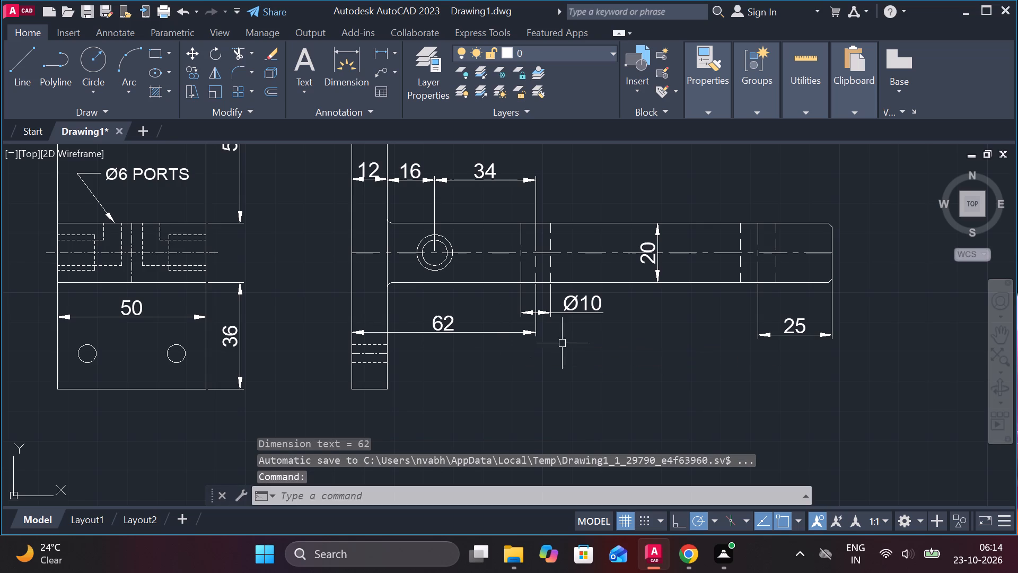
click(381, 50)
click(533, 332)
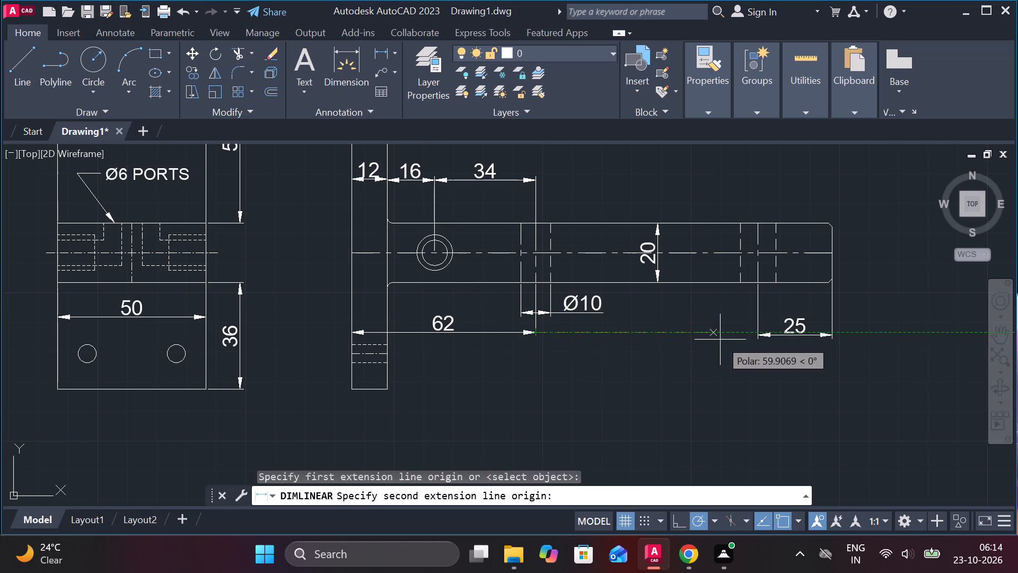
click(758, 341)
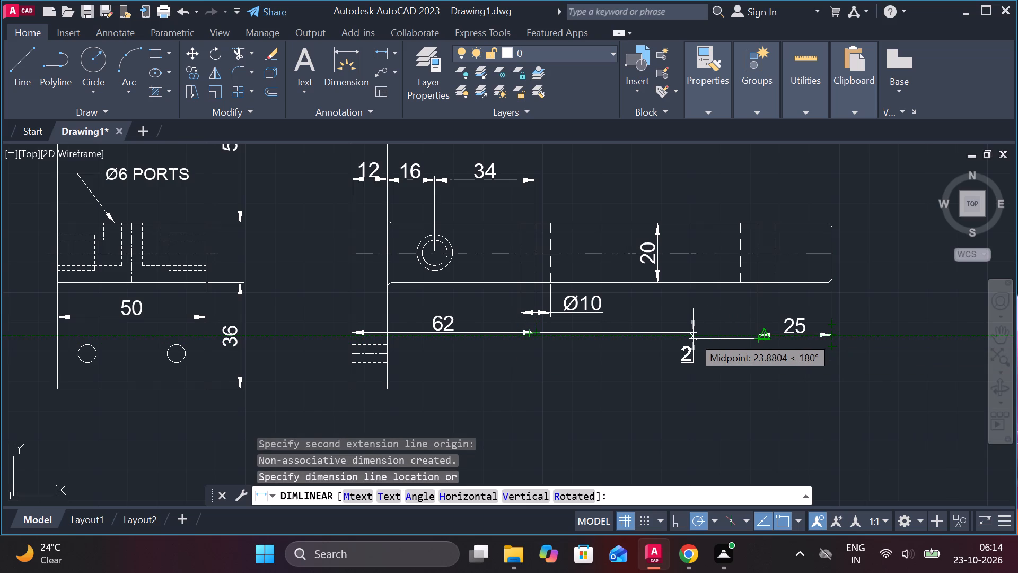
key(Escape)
Dimension the horizontal spacing from the mid-arm hole to the end hole's centreline, in line with the free-end dimension below the arm.
click(377, 54)
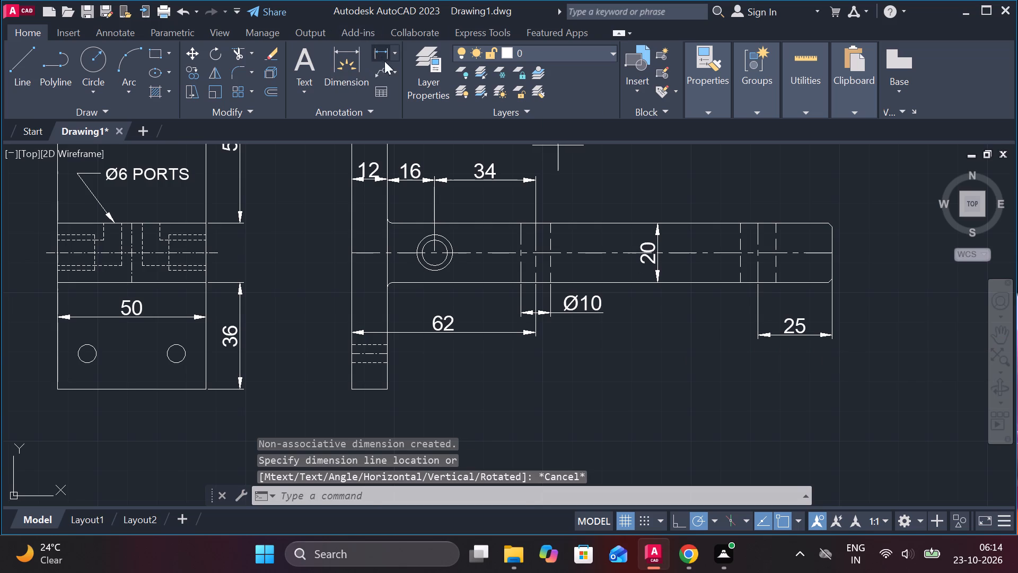
scroll(550, 320, up, 2)
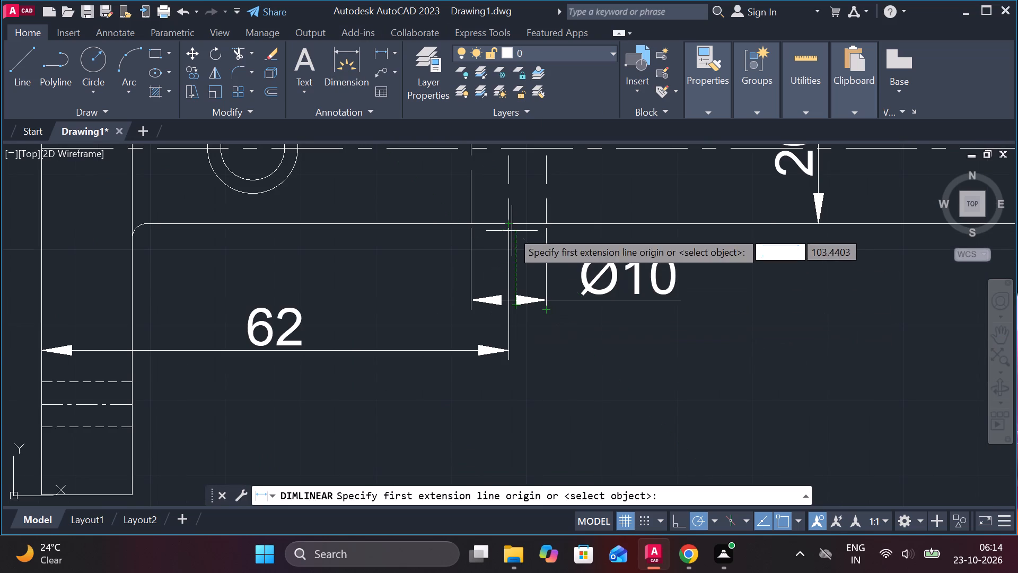
click(512, 231)
scroll(528, 245, down, 3)
scroll(649, 242, up, 3)
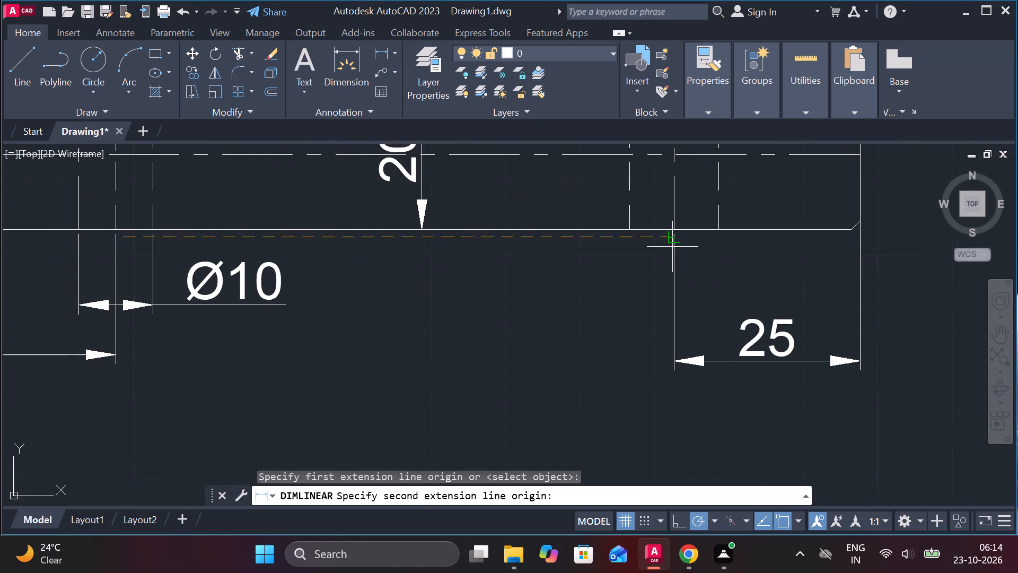
click(671, 230)
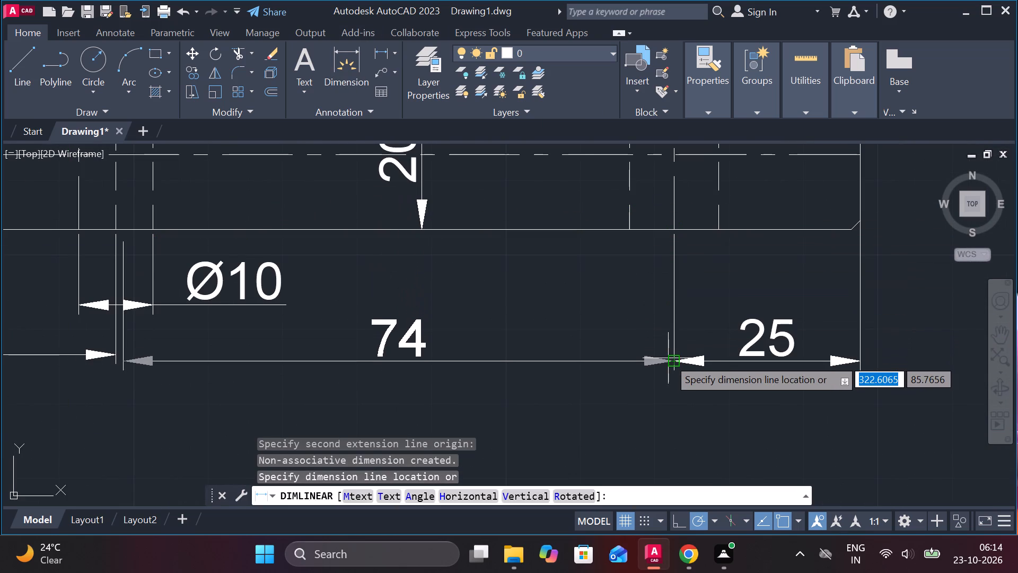
click(672, 361)
scroll(685, 359, down, 2)
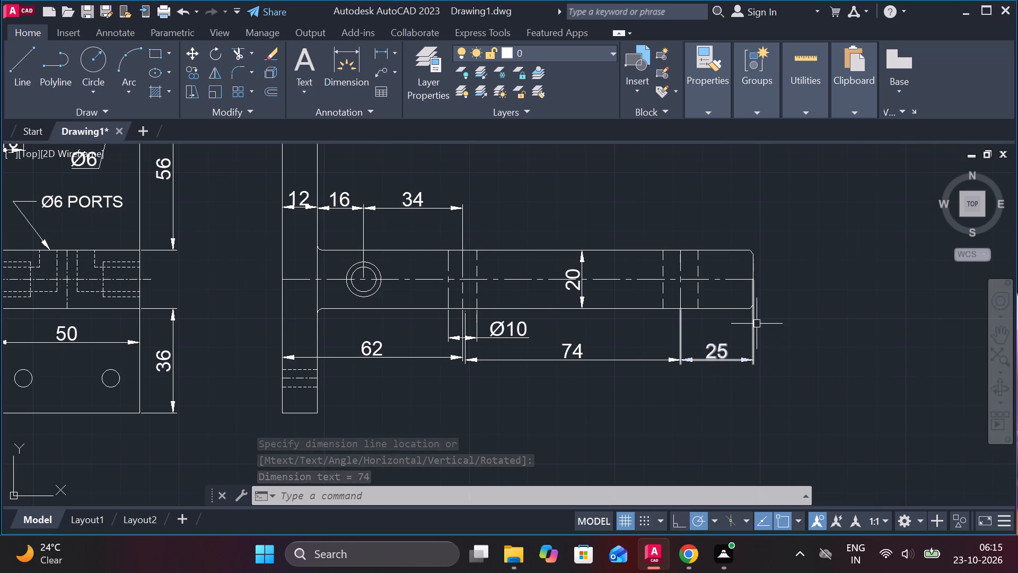
Dimension the end hole's width between its hidden lines, placed above the arm level with the existing upper dimensions.
scroll(763, 292, up, 1)
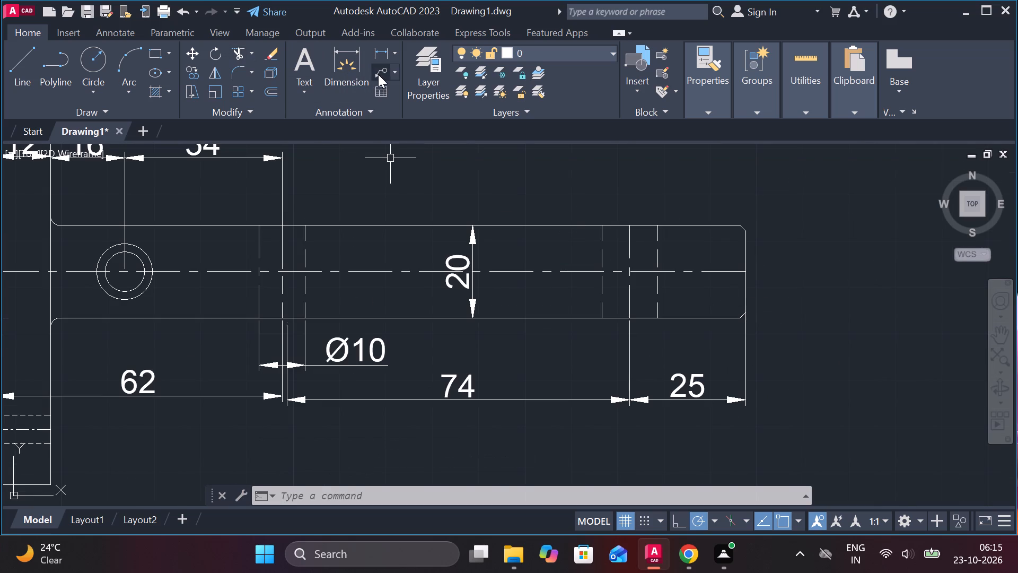
click(378, 54)
click(603, 224)
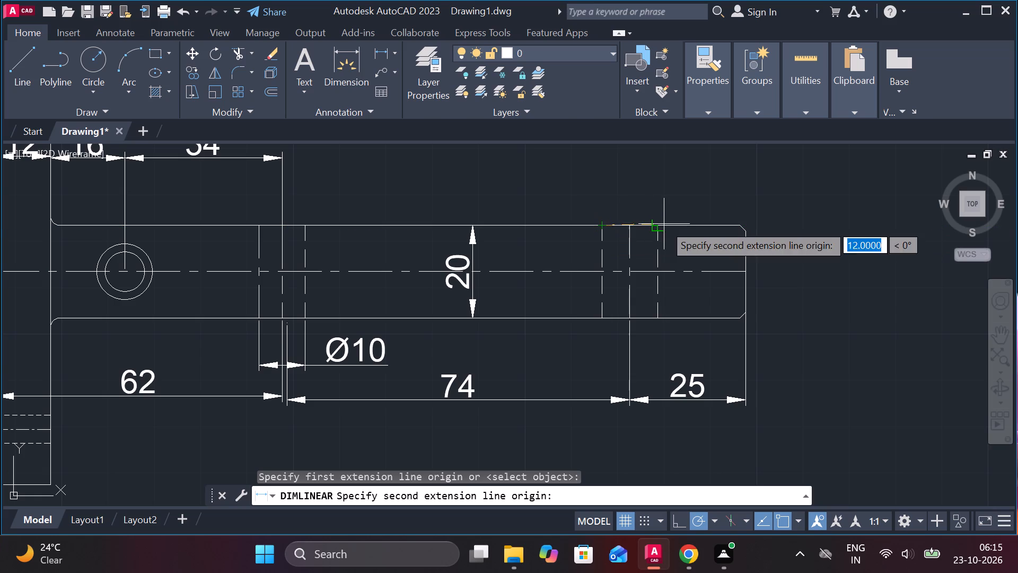
click(664, 224)
scroll(638, 198, down, 2)
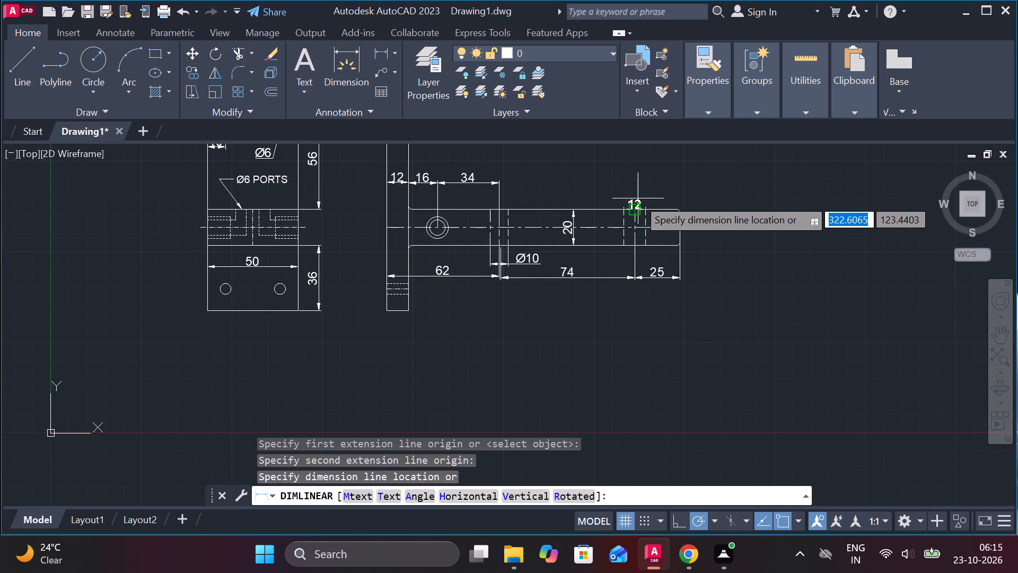
click(508, 184)
Add a diameter symbol before the end hole's dimension text so it reads Ø12.
scroll(631, 184, up, 2)
double_click(650, 173)
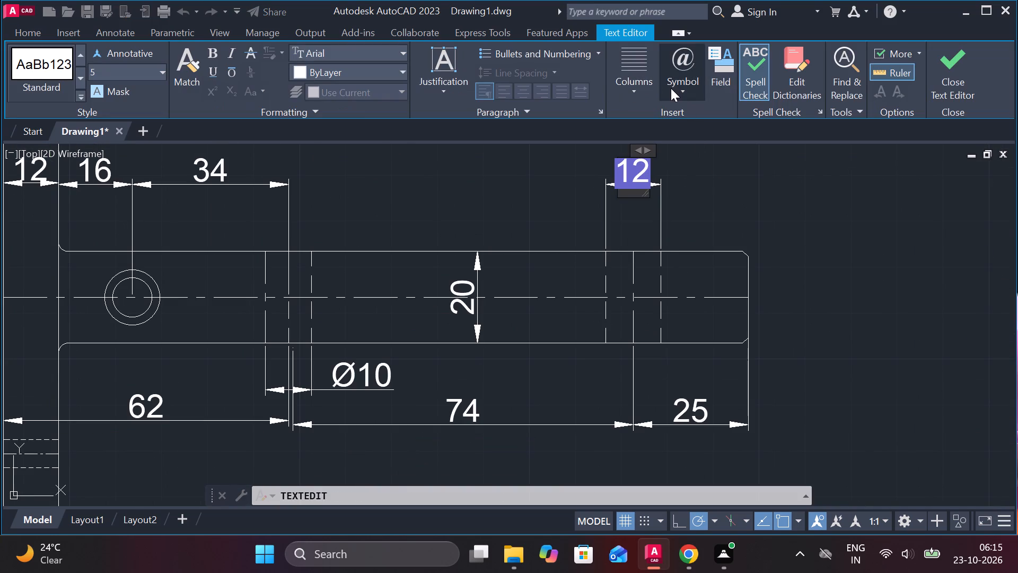
click(671, 88)
click(704, 164)
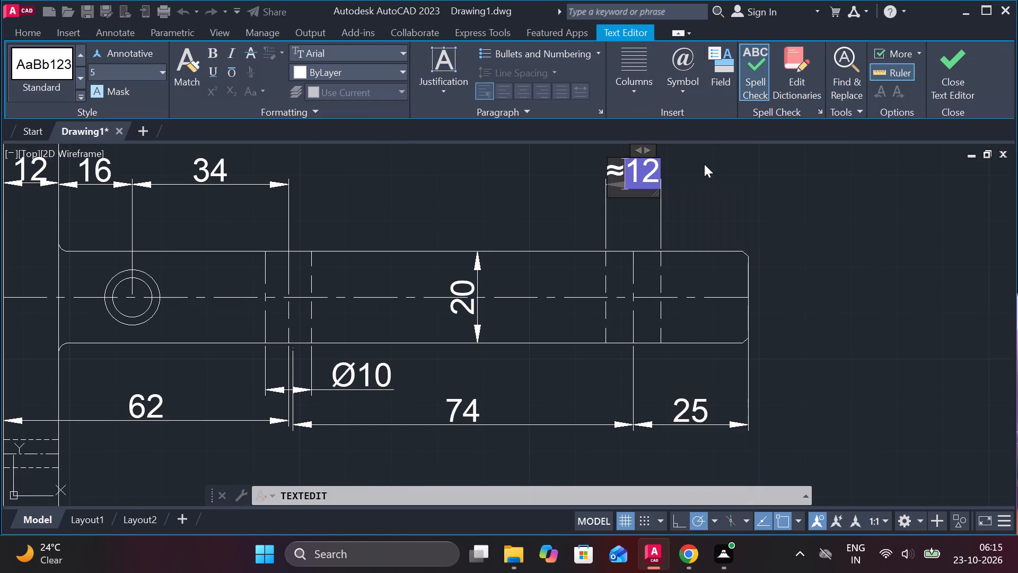
click(680, 92)
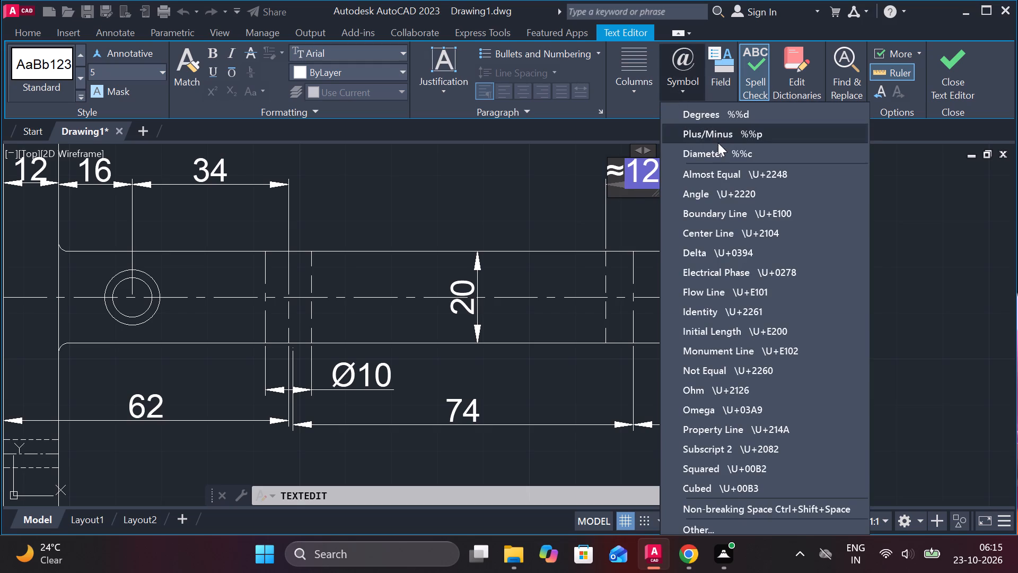
click(718, 145)
click(616, 171)
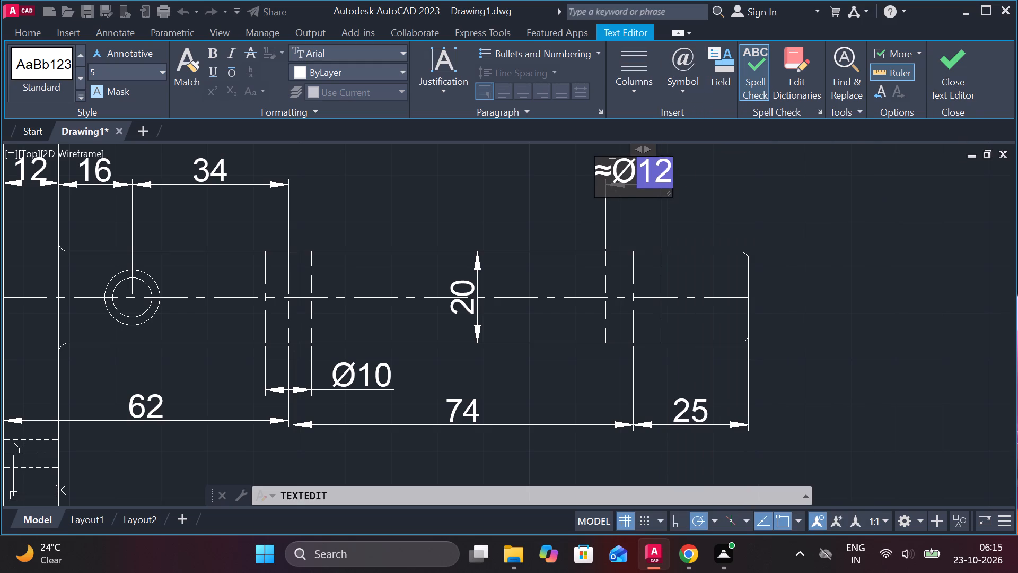
key(BackSpace)
click(935, 91)
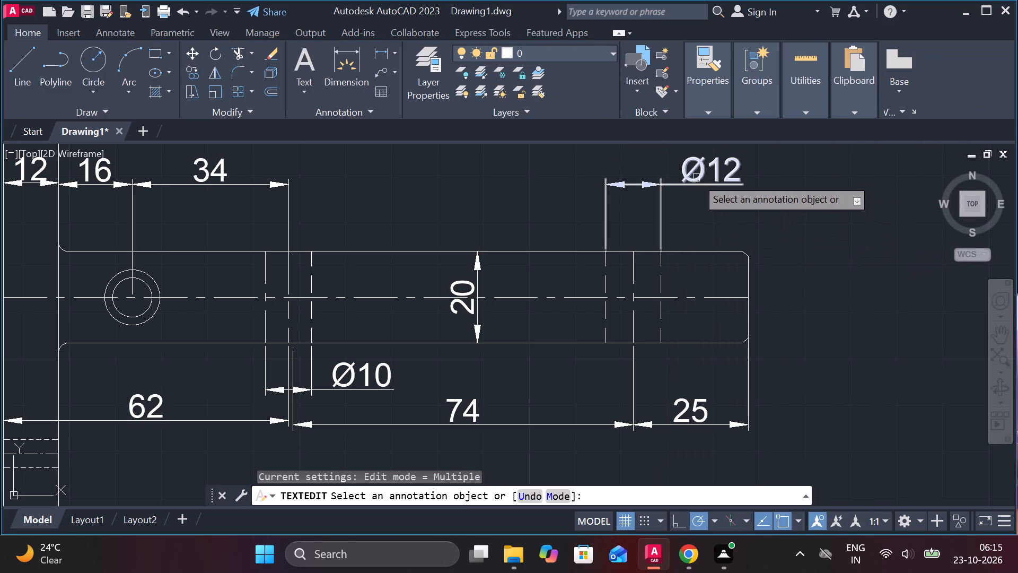
click(696, 178)
key(Escape)
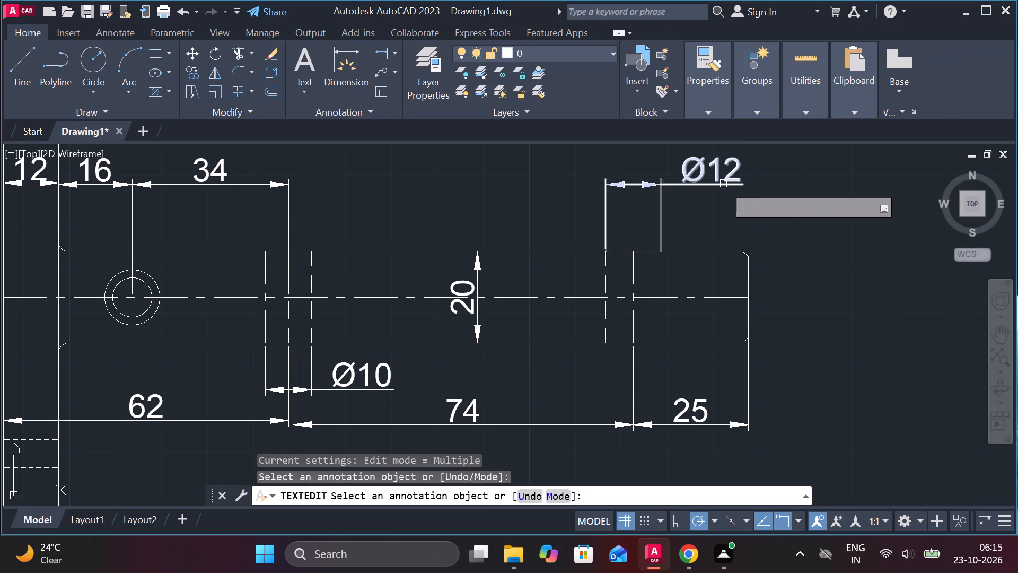
key(Escape)
Shift the Ø12 dimension text outside its extension lines, toward the plate.
click(708, 176)
key(Escape)
click(730, 184)
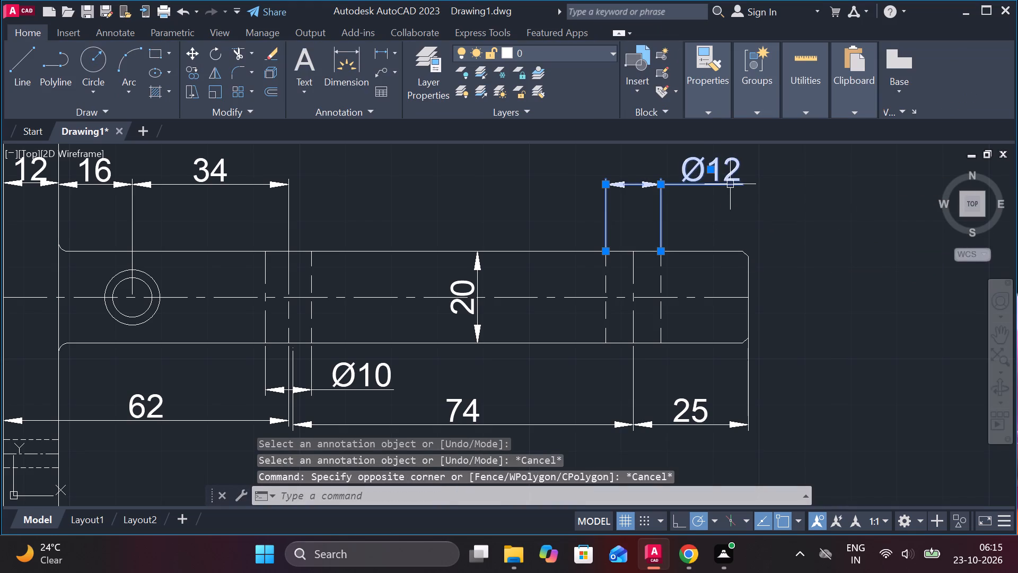
click(716, 170)
click(713, 170)
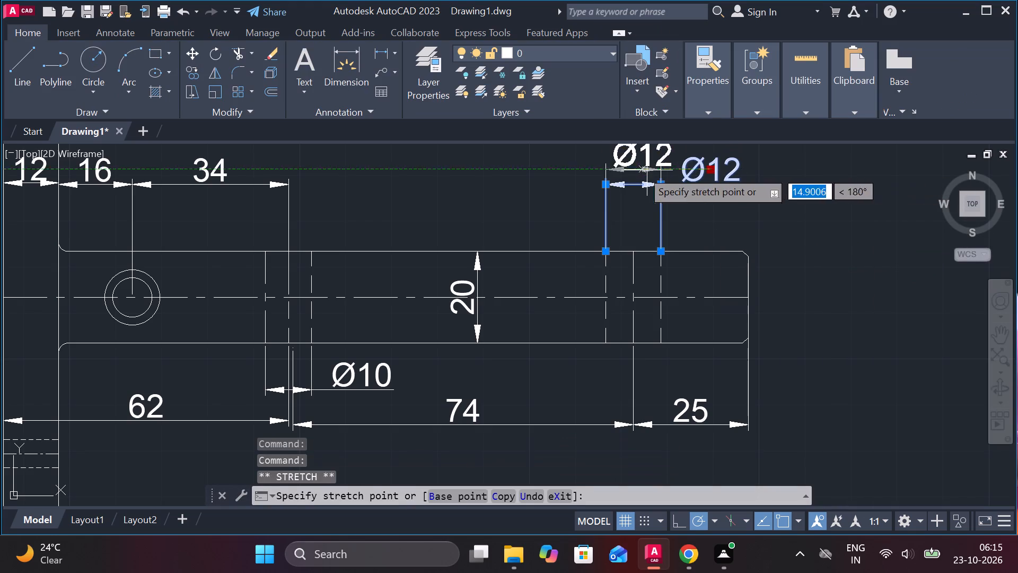
click(551, 179)
key(Escape)
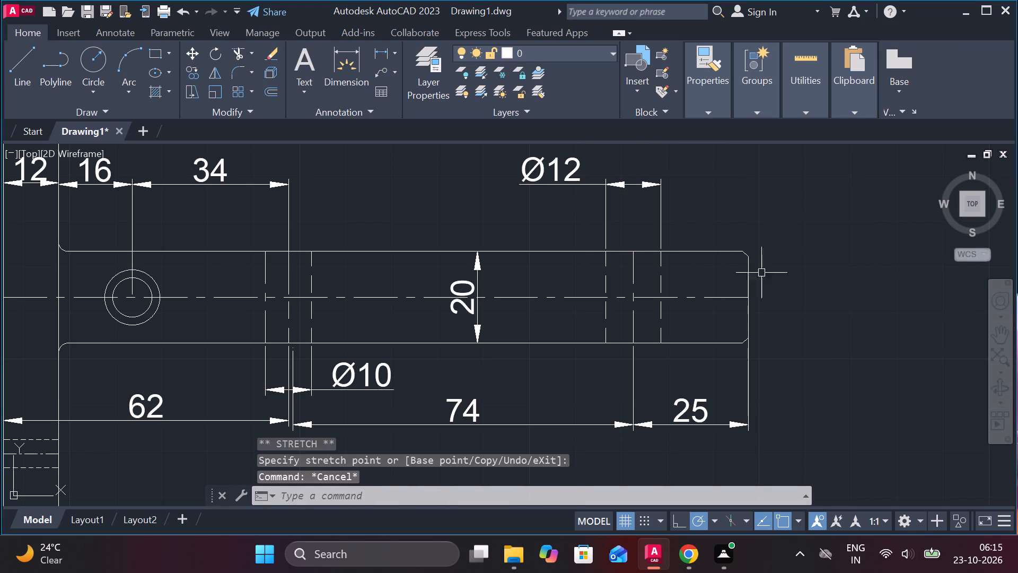
Add a leader from the upper chamfered corner at the arm's free end with the note 1.2*45°.
click(386, 73)
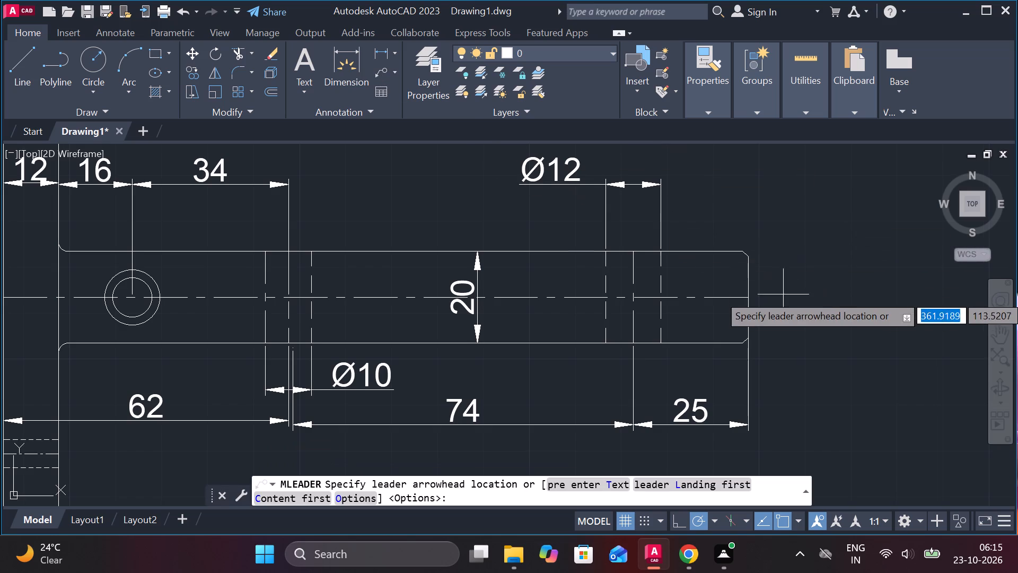
middle_drag(767, 294, 713, 308)
click(696, 262)
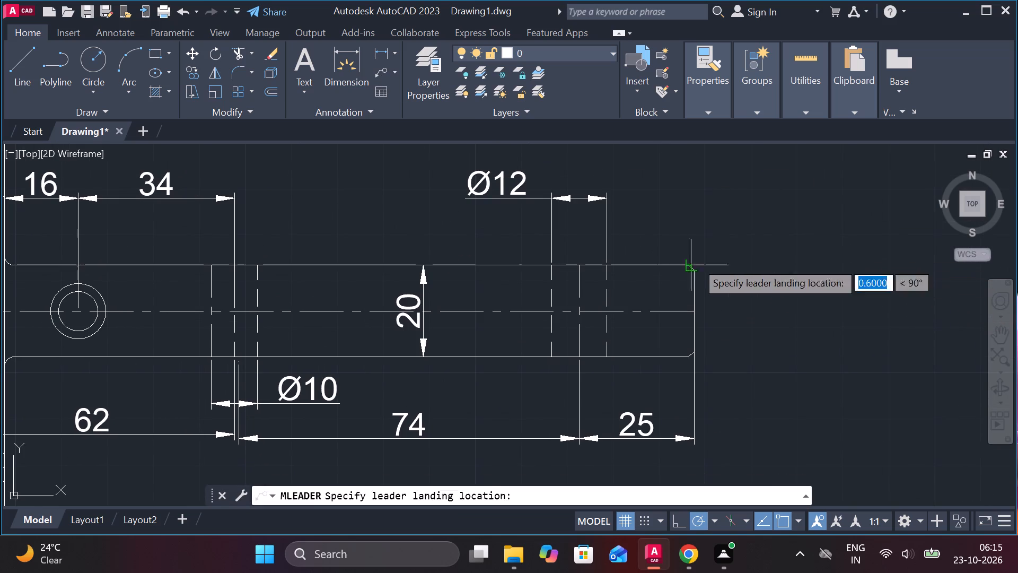
click(707, 203)
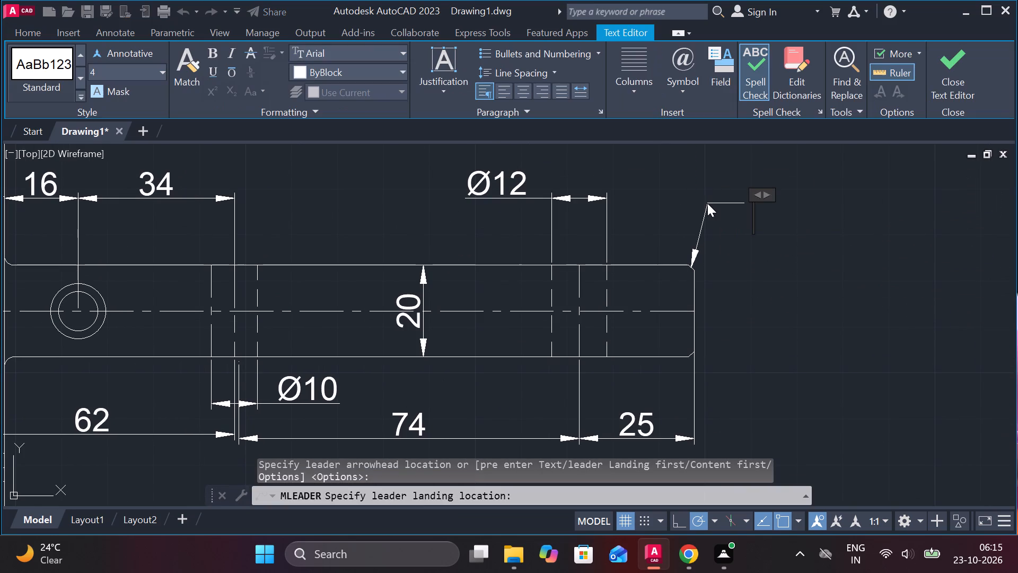
key(1)
text(.2)
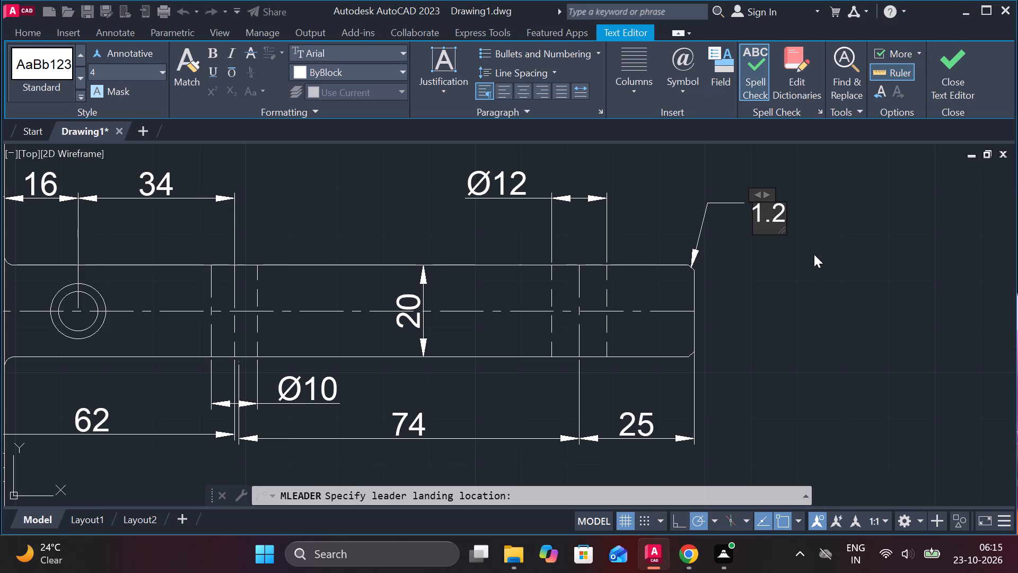
key(shift+asterisk)
text(45)
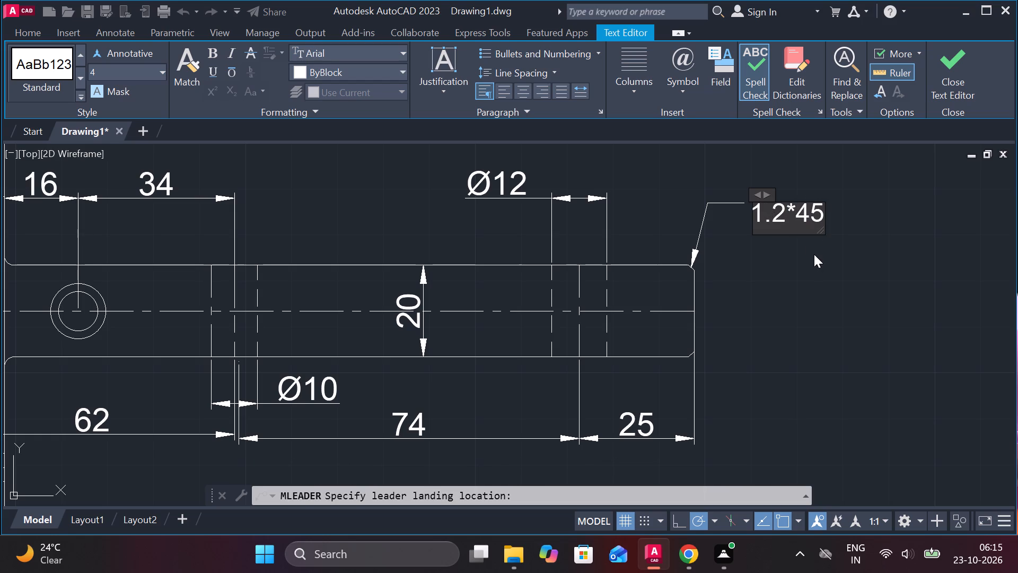
click(673, 97)
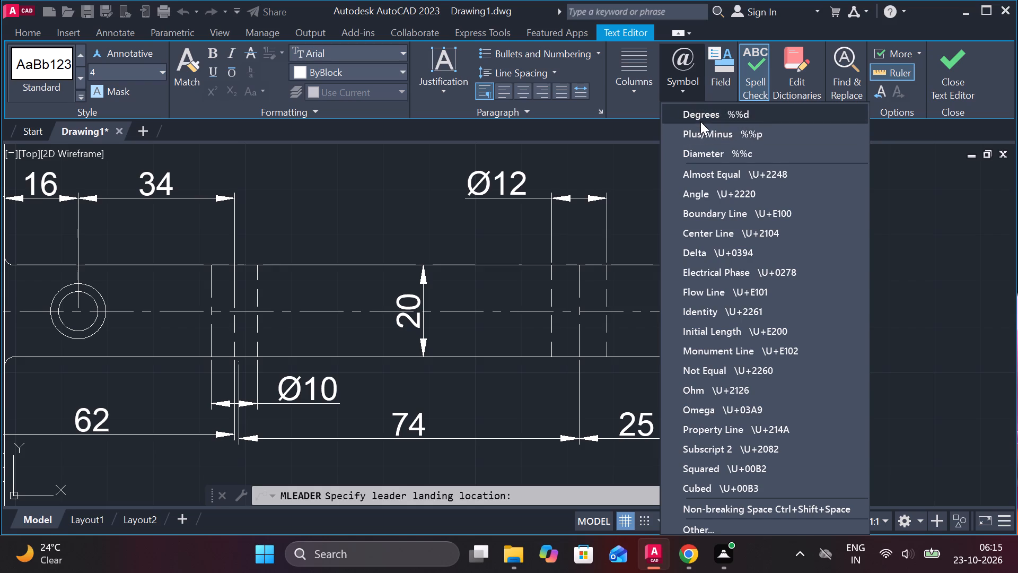
click(700, 120)
click(943, 85)
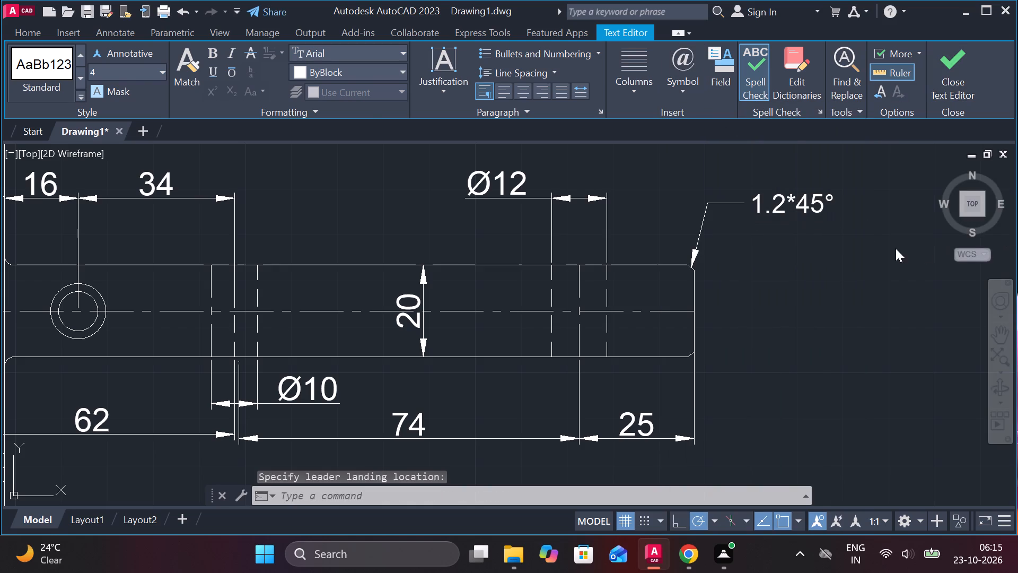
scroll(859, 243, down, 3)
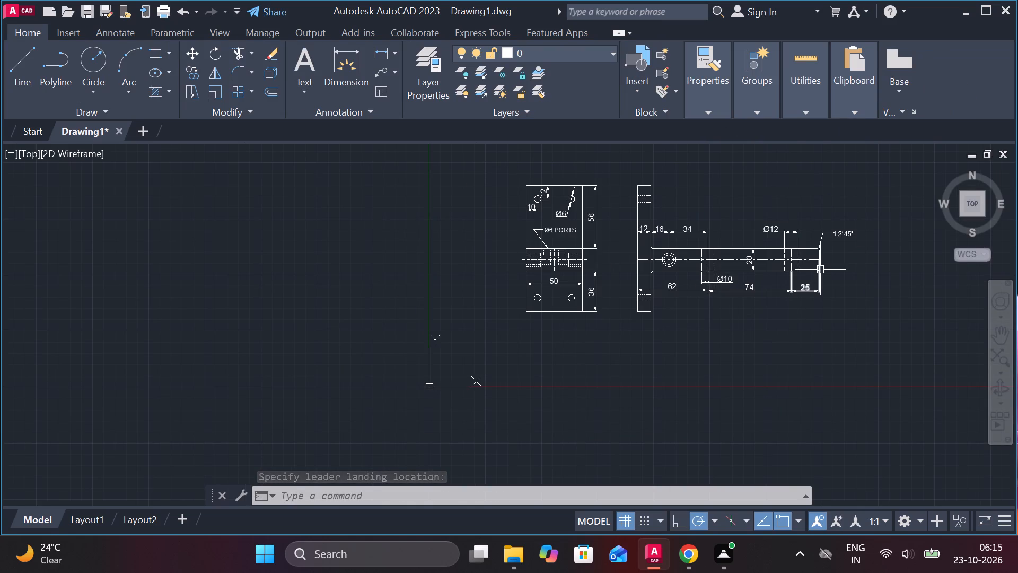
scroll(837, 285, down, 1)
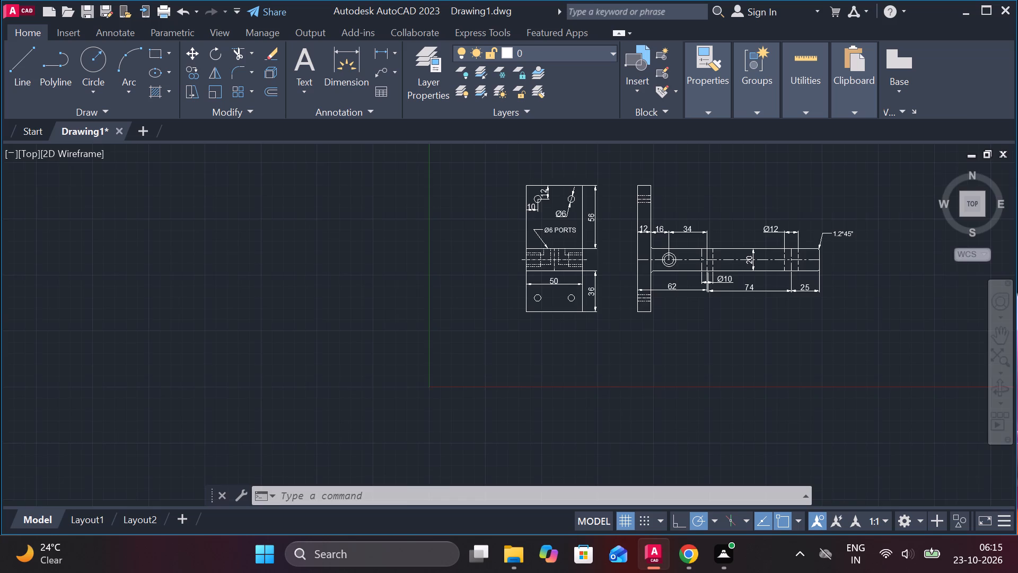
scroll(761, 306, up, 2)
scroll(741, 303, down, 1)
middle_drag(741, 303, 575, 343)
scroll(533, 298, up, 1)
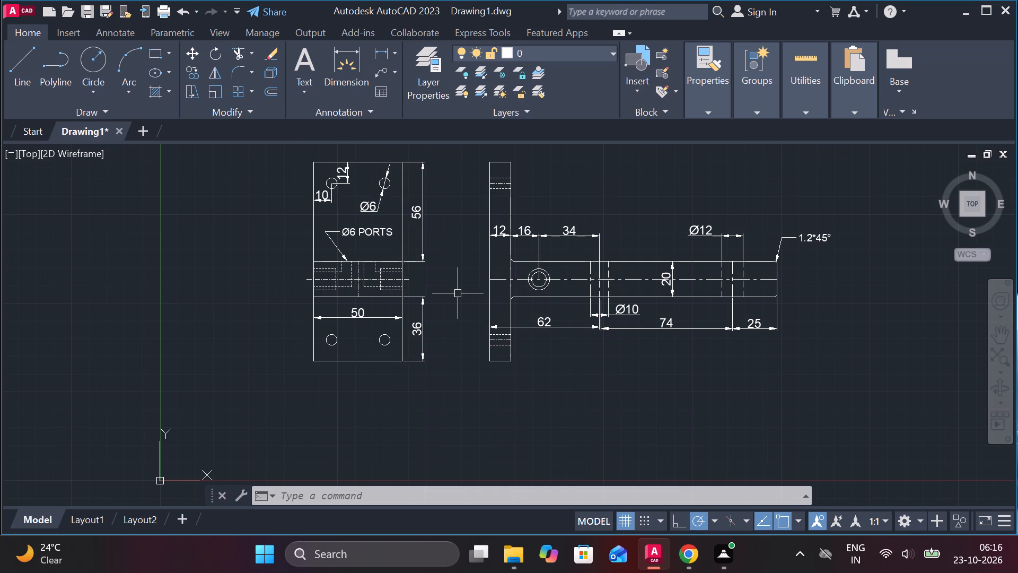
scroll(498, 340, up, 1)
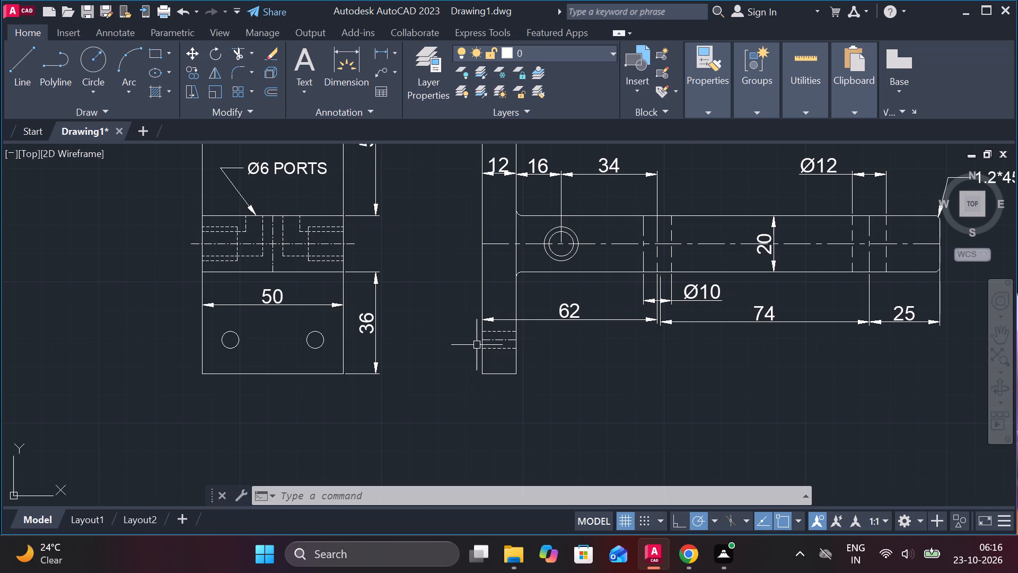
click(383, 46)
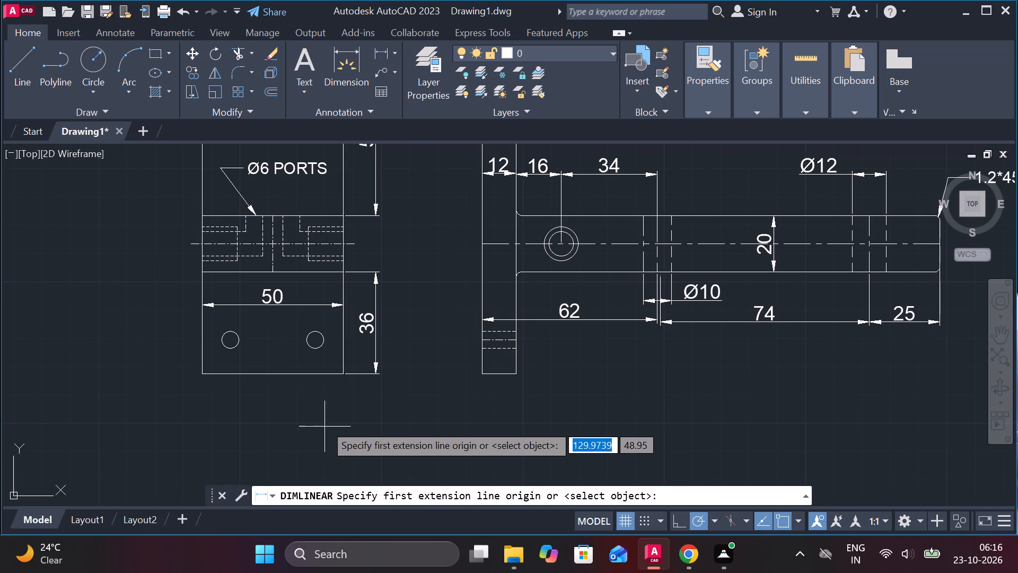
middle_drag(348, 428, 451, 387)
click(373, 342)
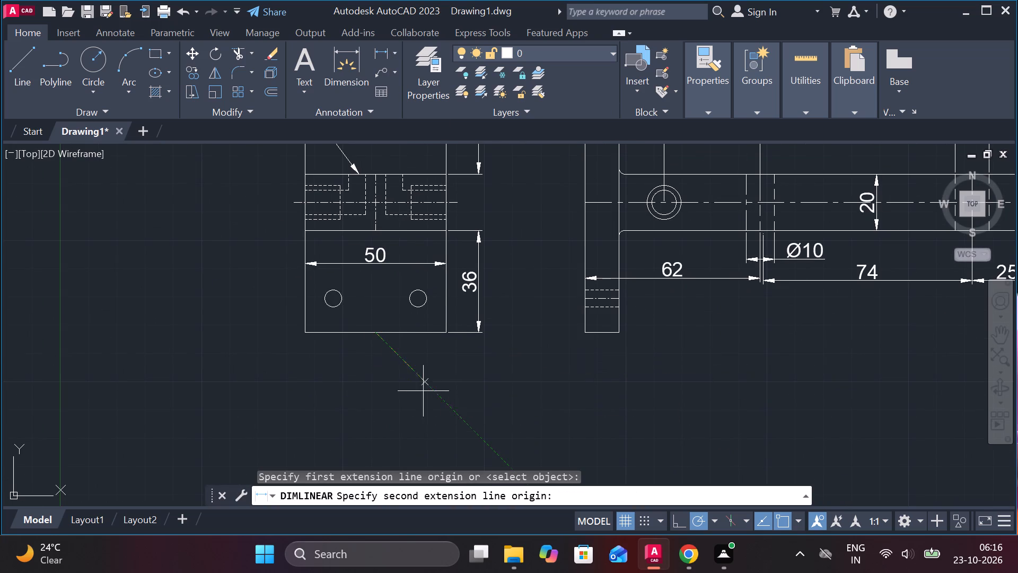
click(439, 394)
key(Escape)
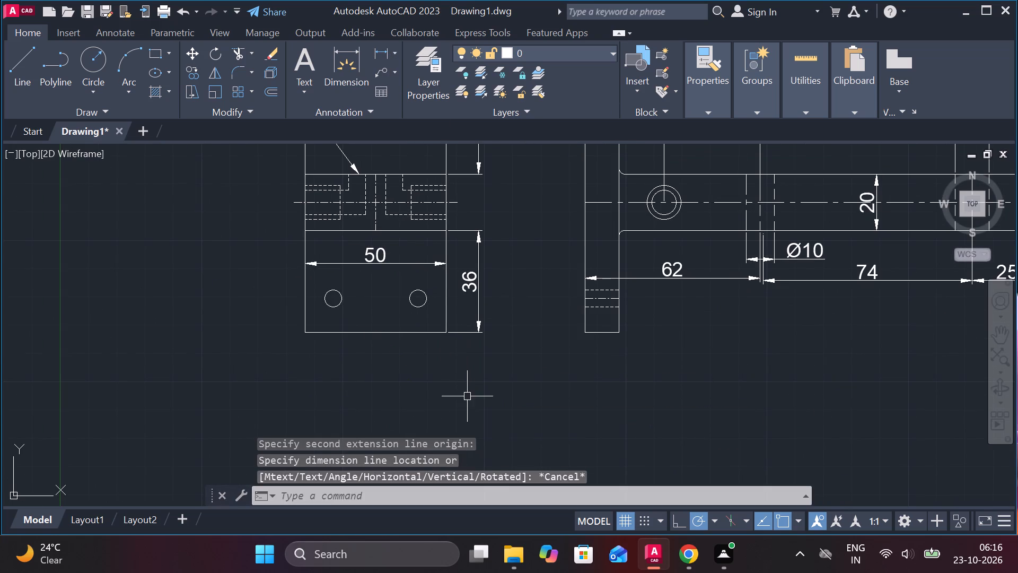
Add a part-number leader above the front view, pointing to the plate's top edge, with text 1 at height 10.
click(385, 74)
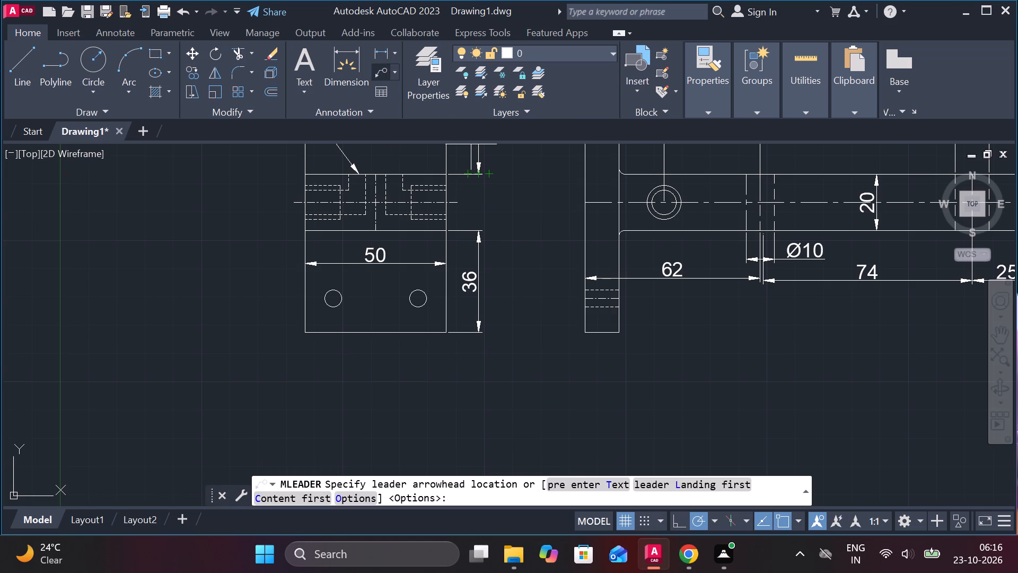
scroll(513, 344, down, 1)
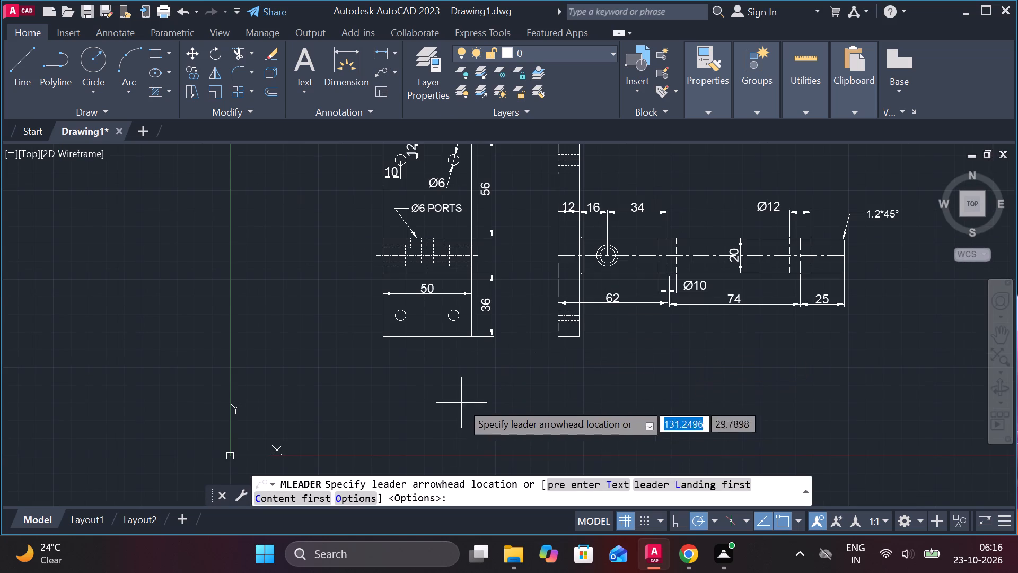
scroll(494, 407, down, 1)
scroll(469, 221, up, 2)
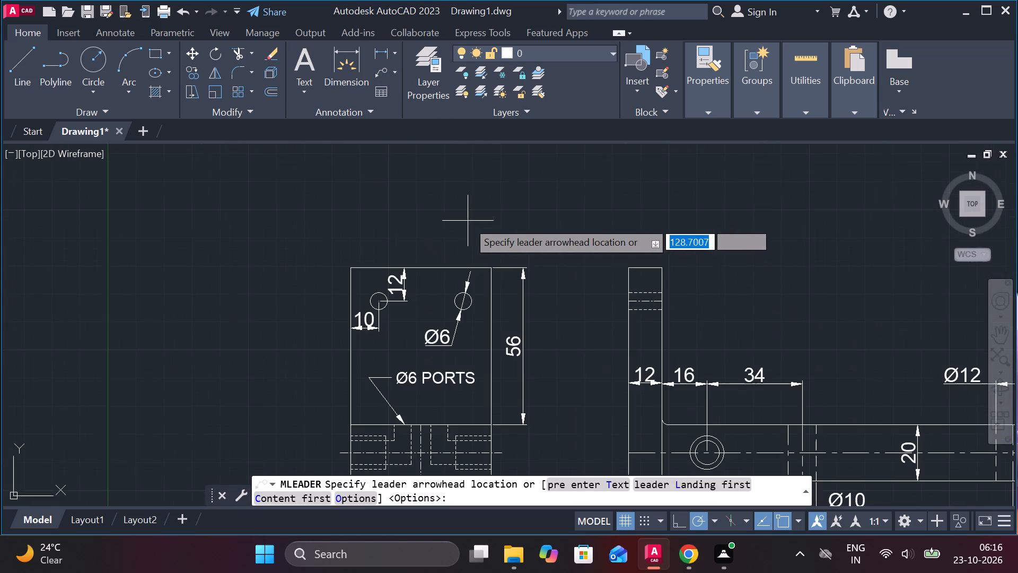
click(457, 262)
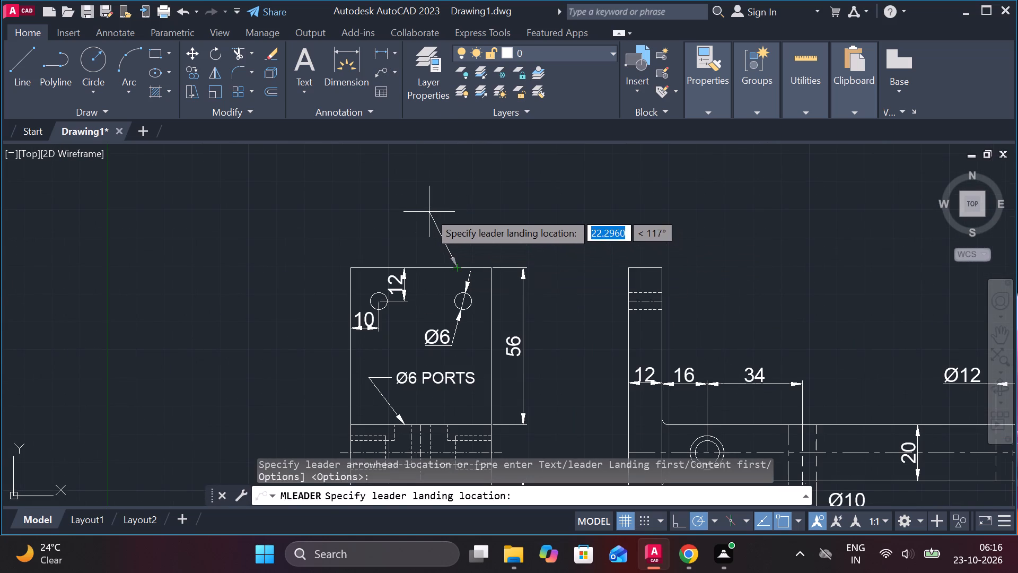
click(429, 212)
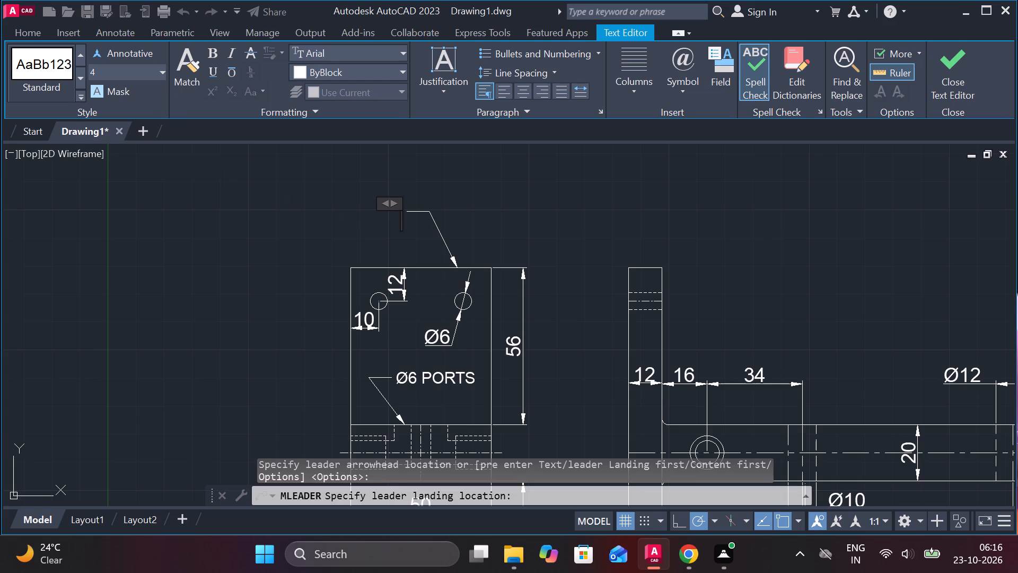
click(134, 70)
text(10)
key(Return)
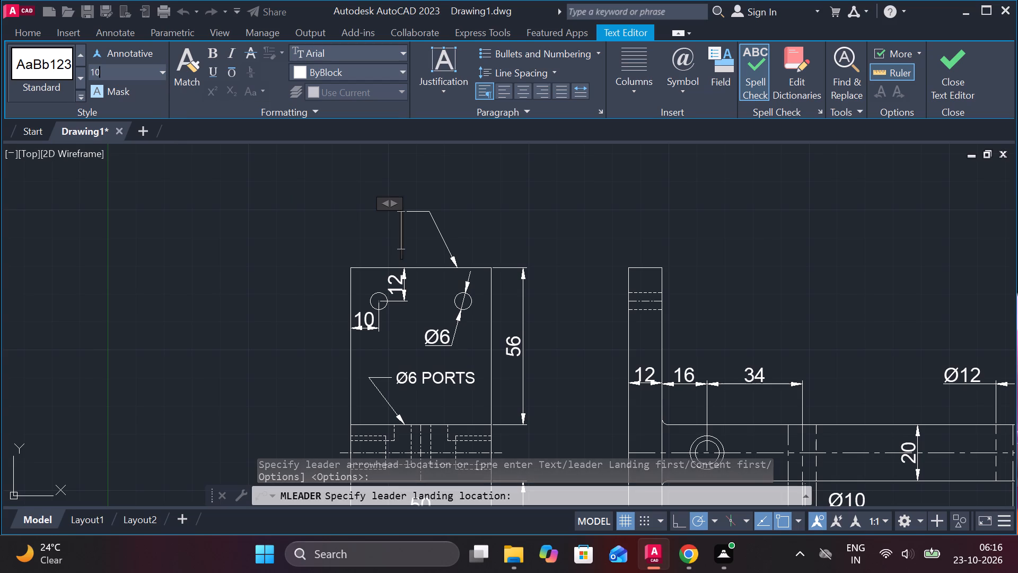
key(1)
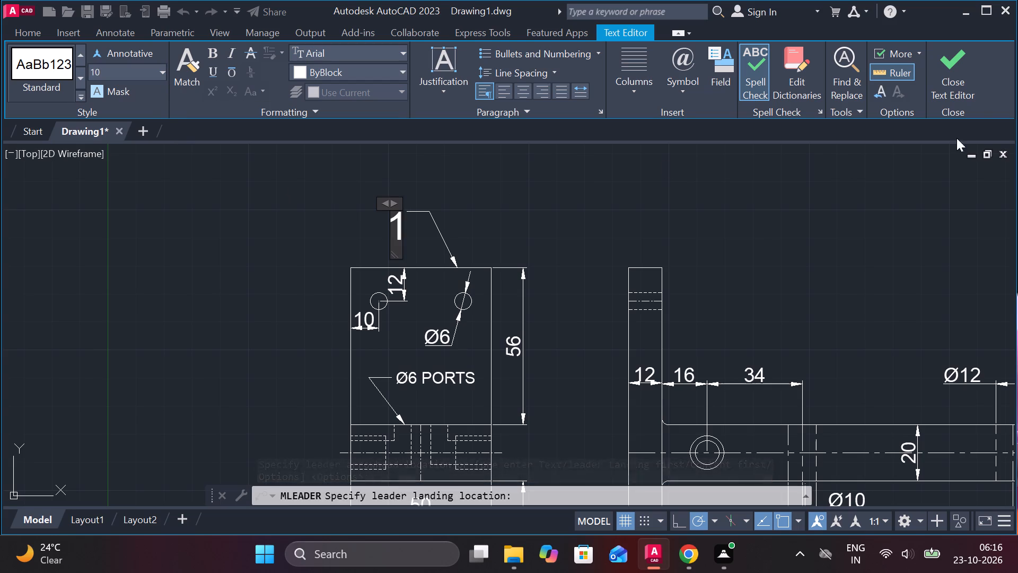
click(958, 57)
Draw a single horizontal line 64 long in the empty area below and to the right of the existing views.
scroll(626, 369, down, 1)
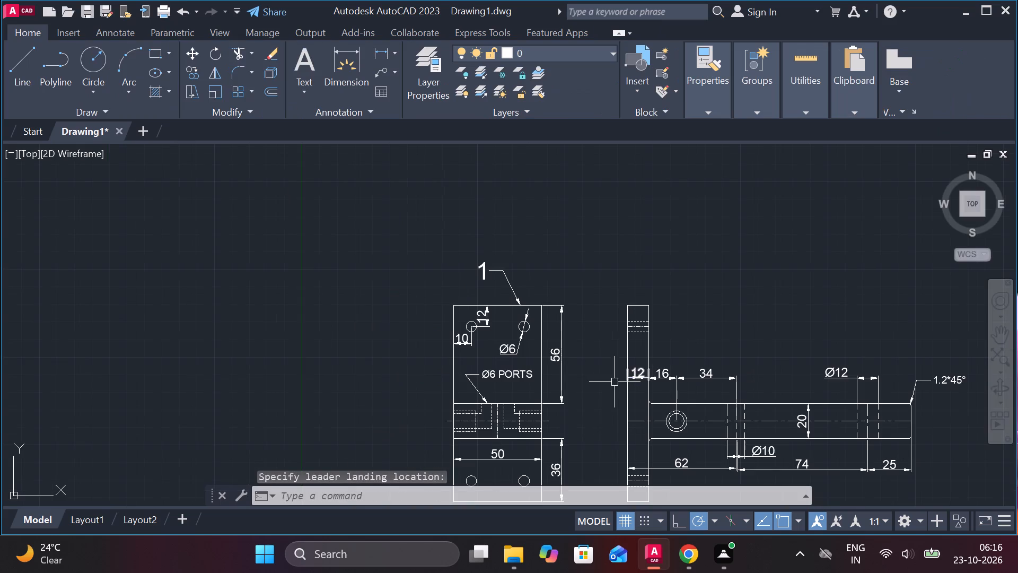
scroll(604, 442, down, 1)
middle_drag(826, 454, 794, 409)
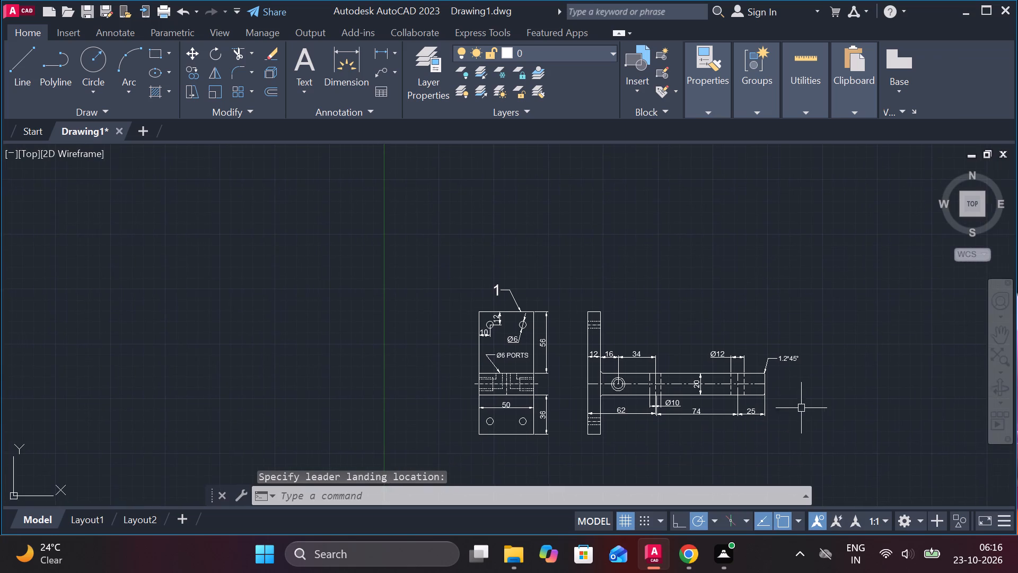
middle_drag(784, 409, 722, 401)
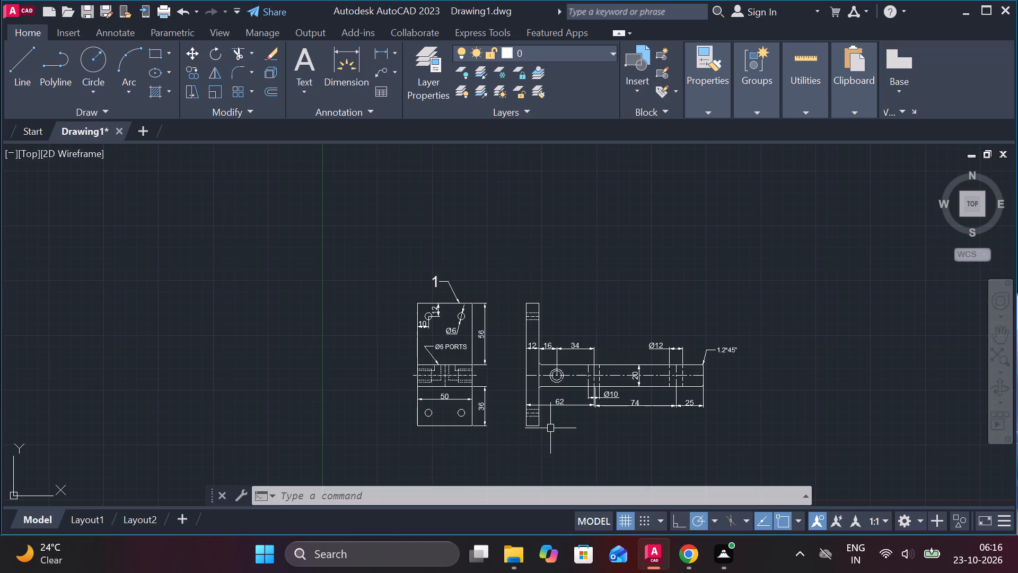
middle_drag(589, 447, 234, 129)
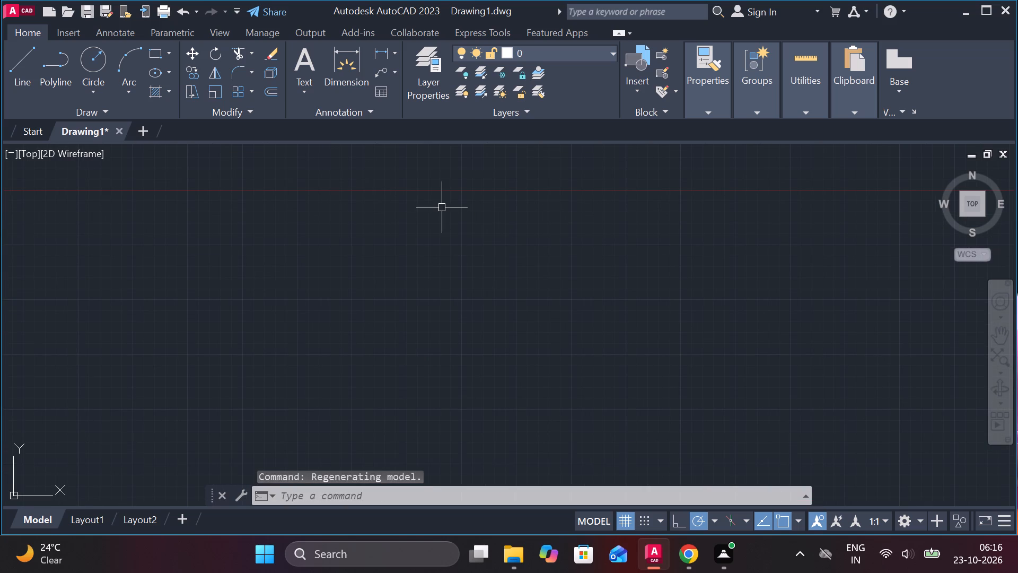
key(l)
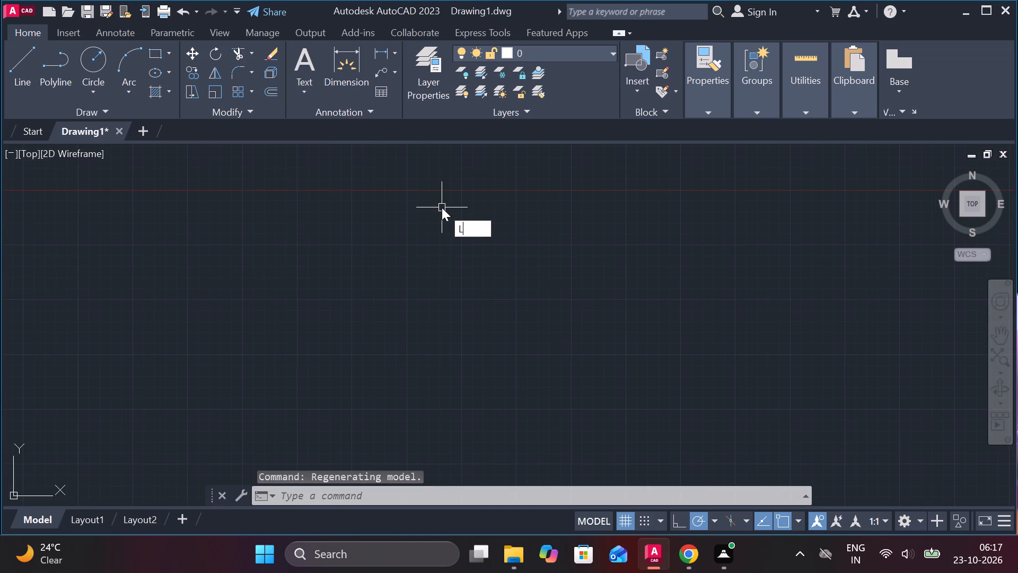
key(Return)
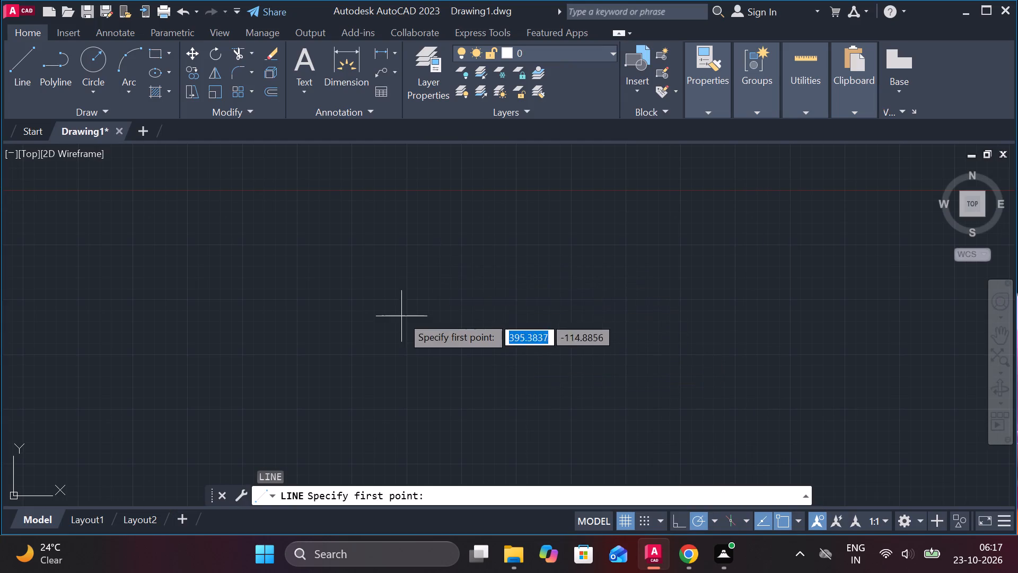
click(399, 294)
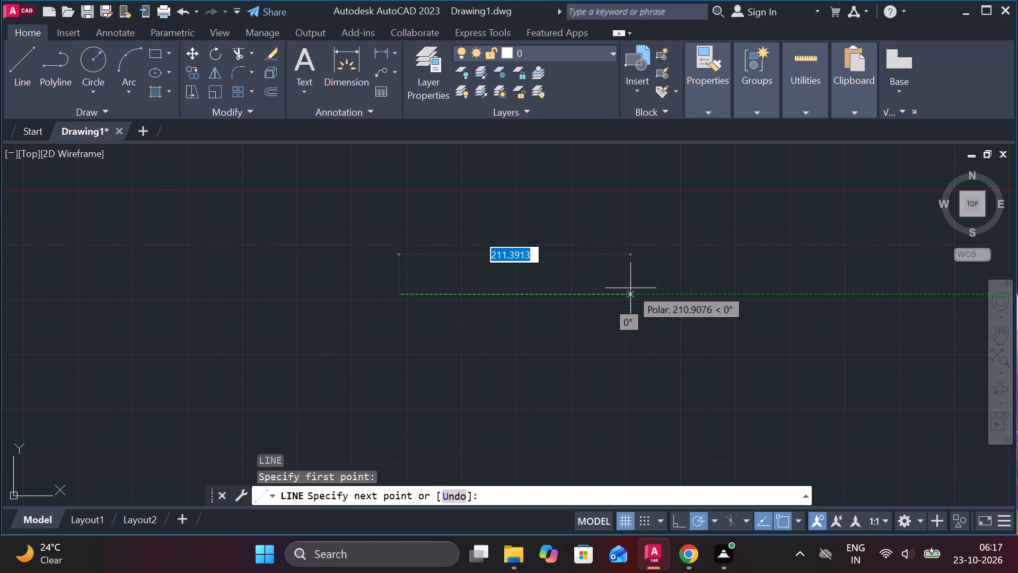
text(64)
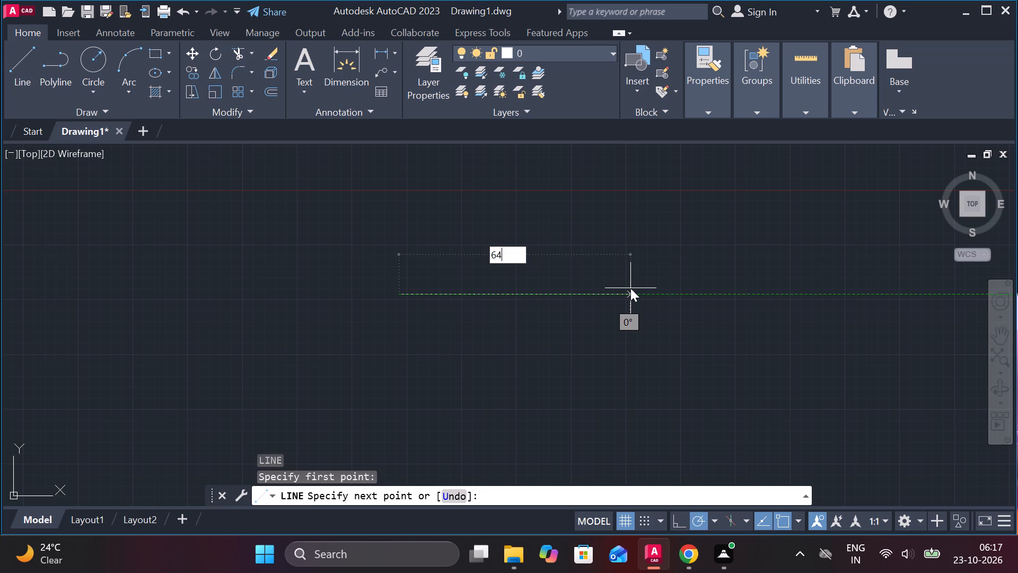
key(Return)
scroll(452, 268, up, 2)
middle_drag(485, 275, 528, 277)
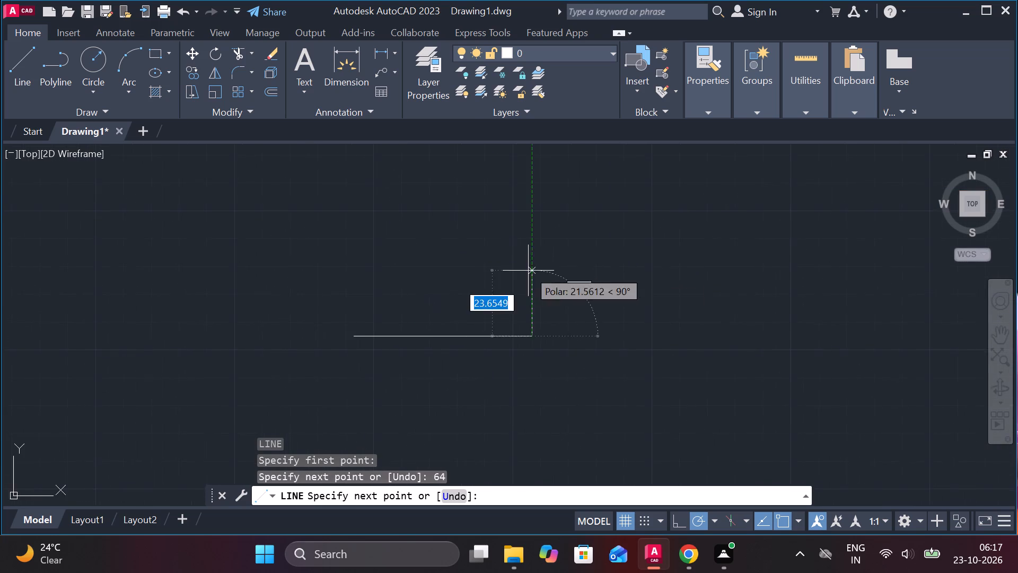
scroll(528, 270, down, 3)
scroll(526, 259, up, 2)
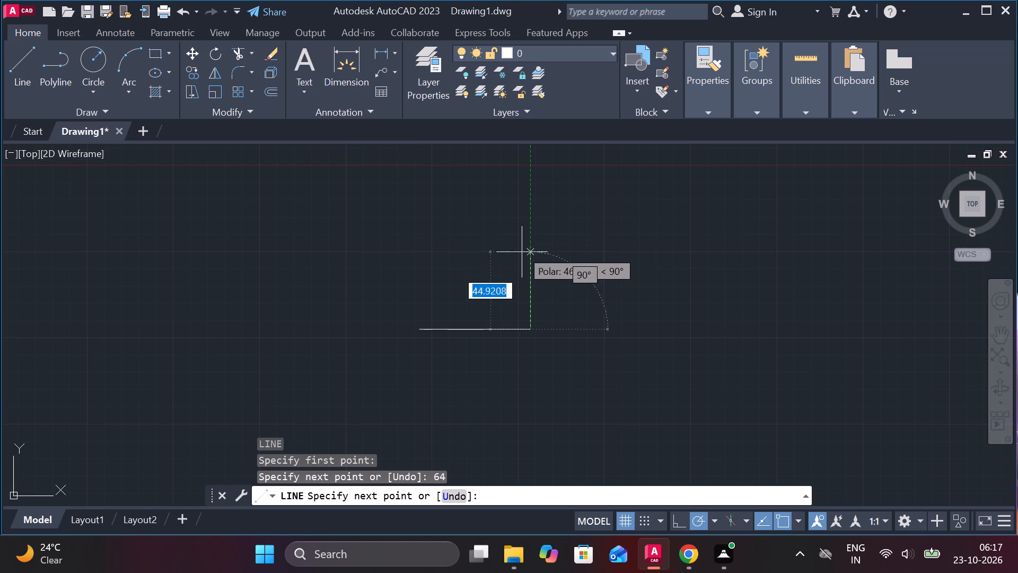
scroll(540, 290, up, 1)
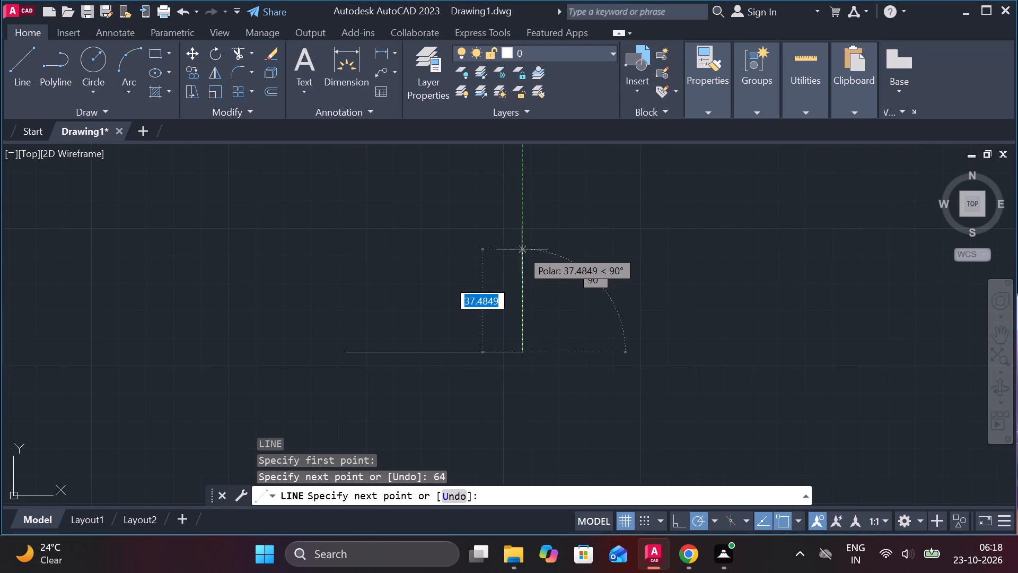
scroll(526, 249, down, 1)
scroll(511, 279, up, 2)
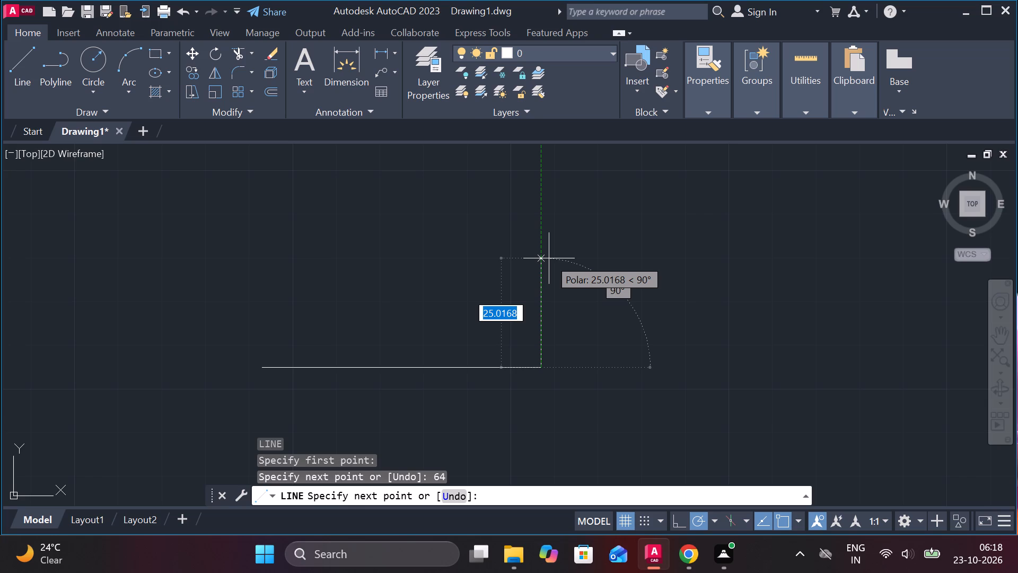
key(Escape)
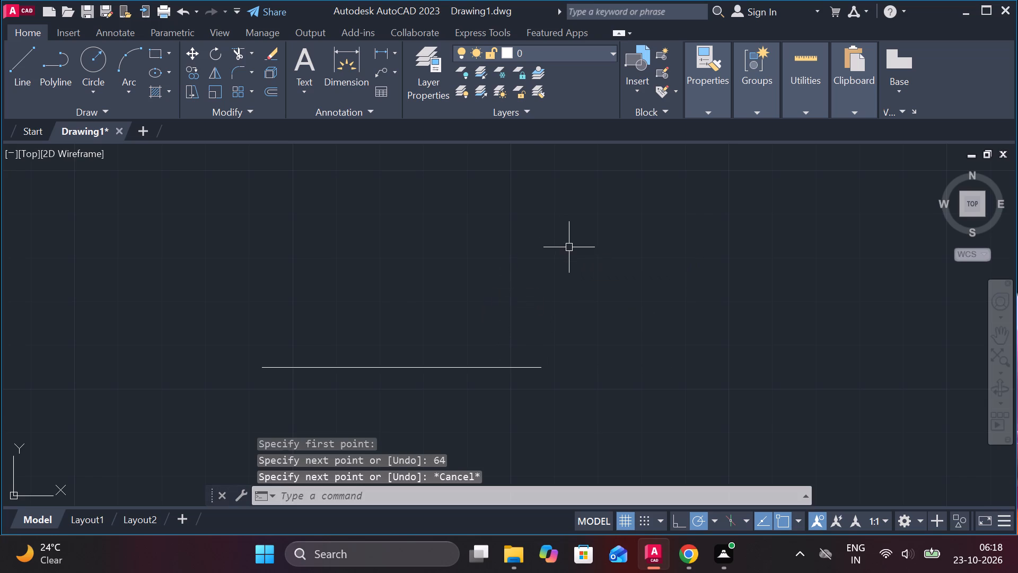
Draw a circle of diameter 12 above and just beyond the far end of the 64-long line.
scroll(568, 255, down, 1)
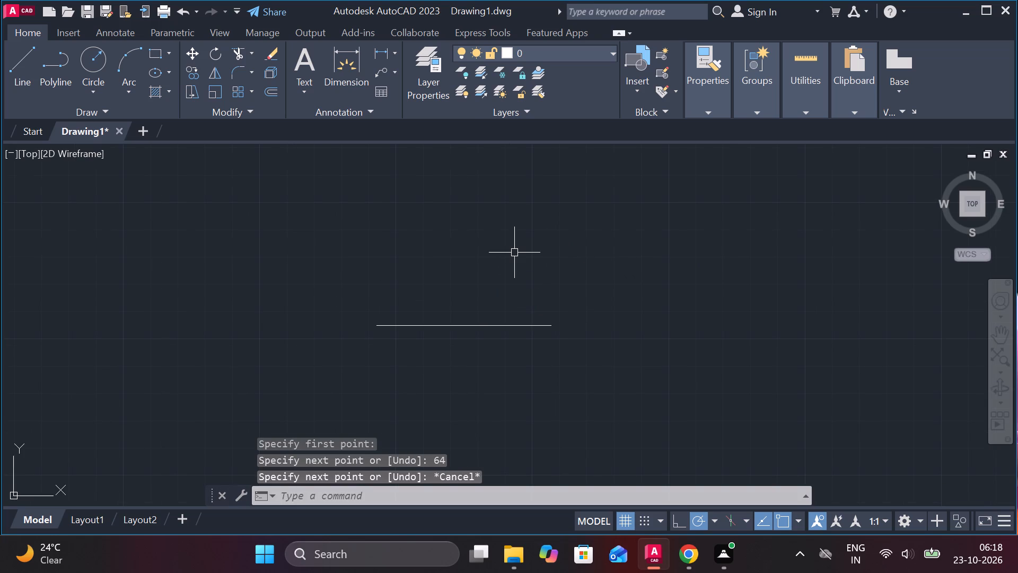
key(c)
key(space)
click(576, 236)
middle_drag(614, 240, 593, 242)
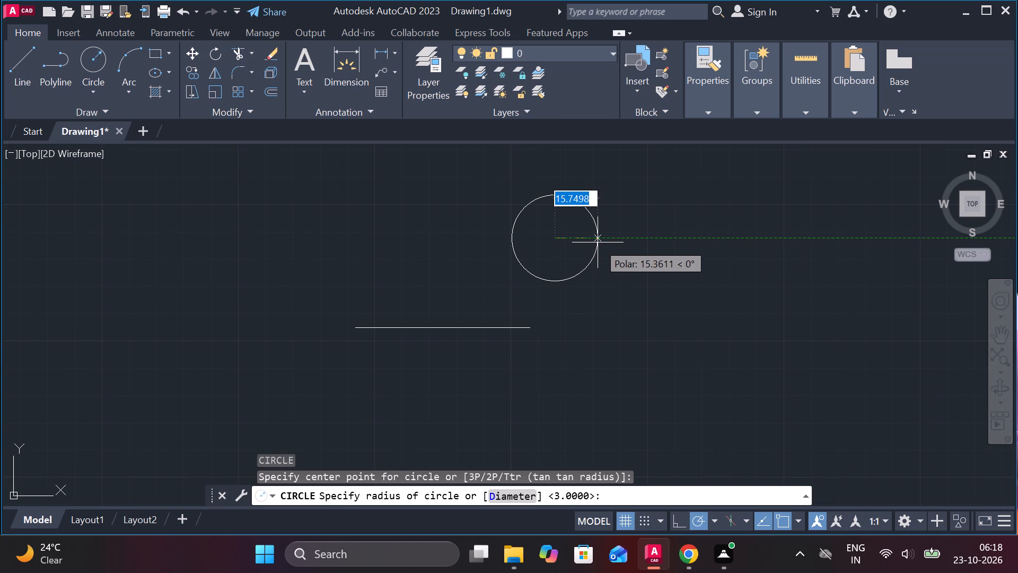
text(D 12)
key(space)
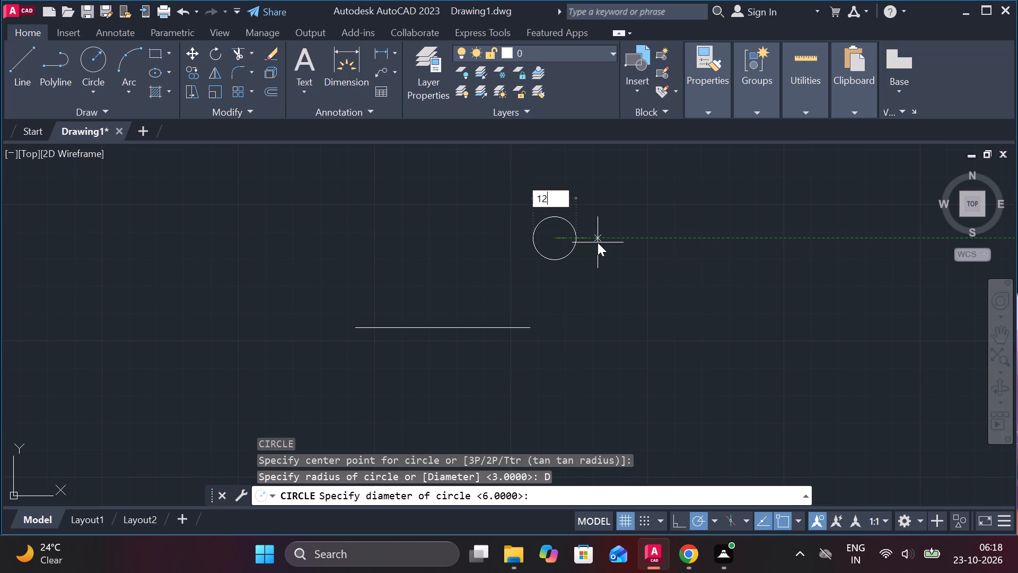
Draw a circle of diameter 20 concentric with the 12-diameter circle.
scroll(588, 242, up, 2)
key(space)
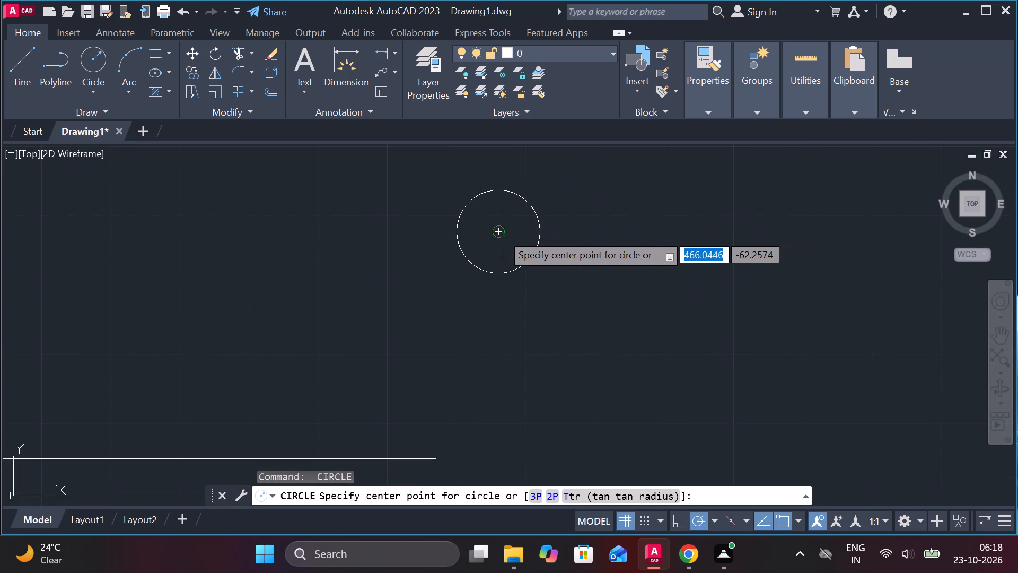
click(502, 233)
key(d)
key(space)
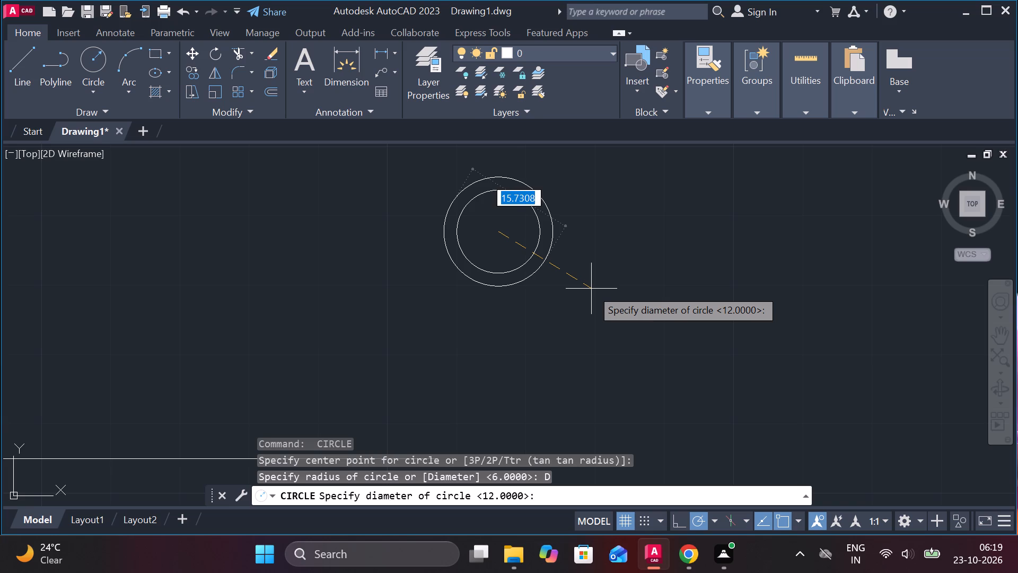
text(20)
key(Return)
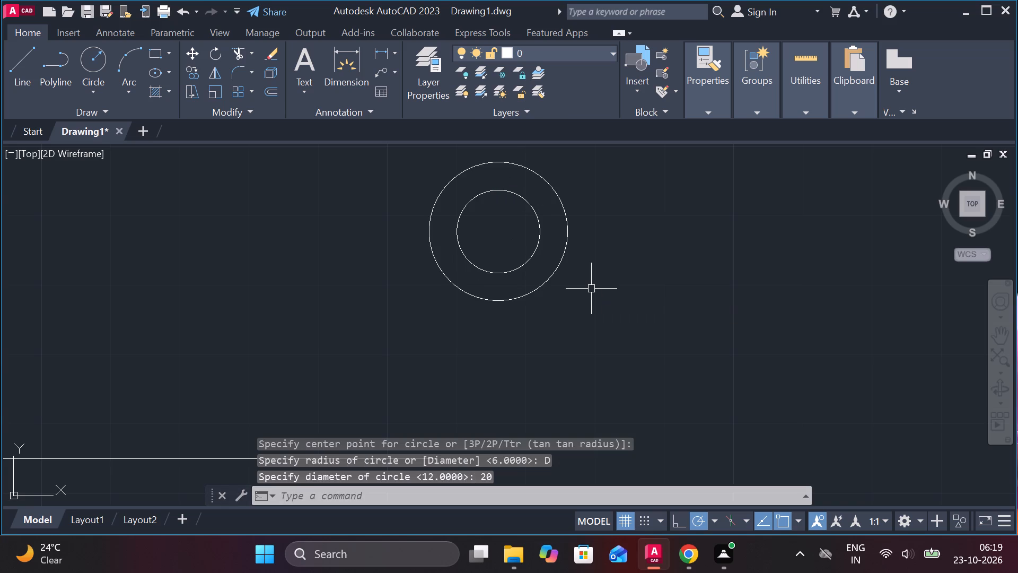
Draw a third concentric circle of diameter 24 around the other two.
text(C)
key(space)
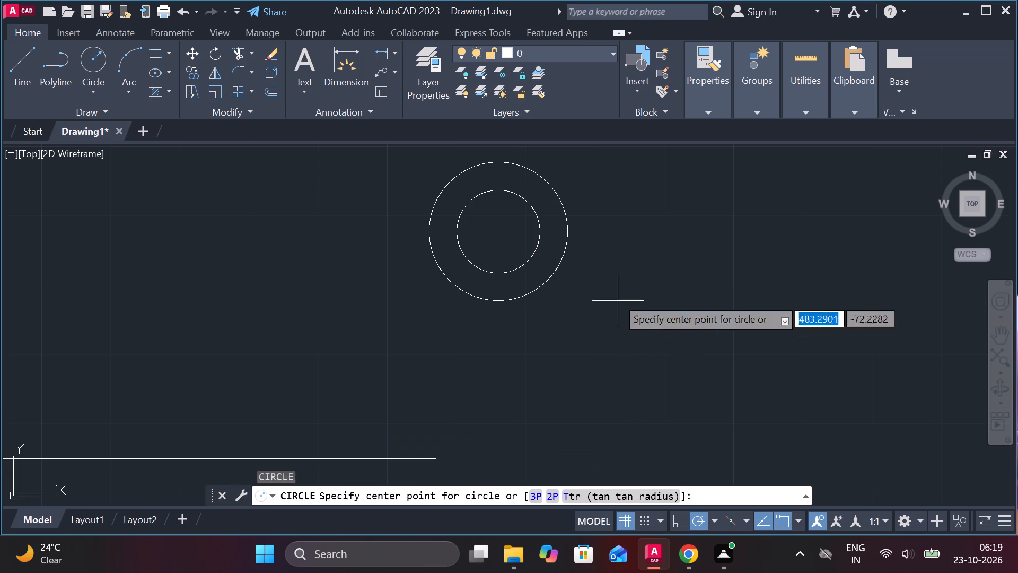
click(499, 230)
text(D)
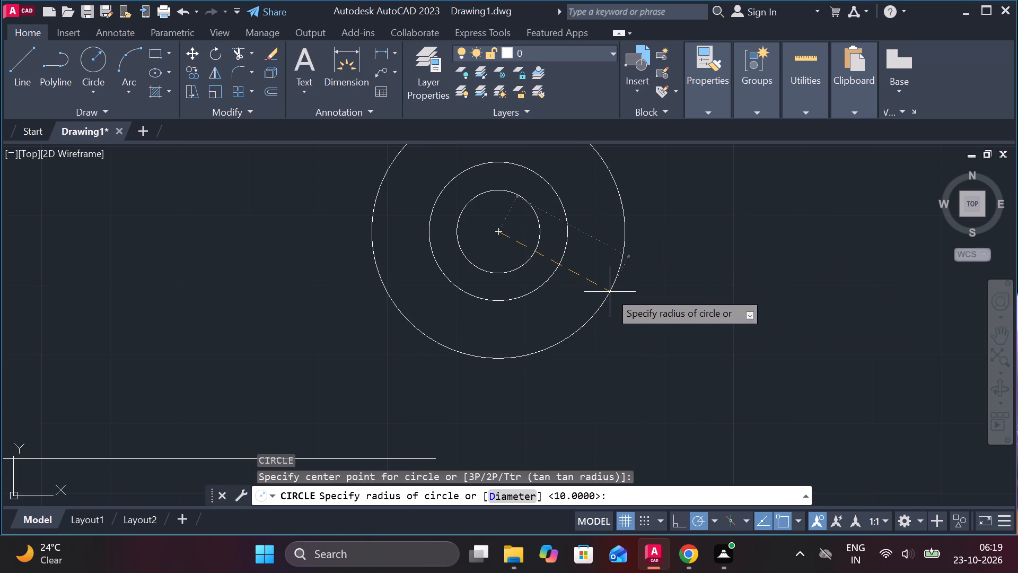
key(space)
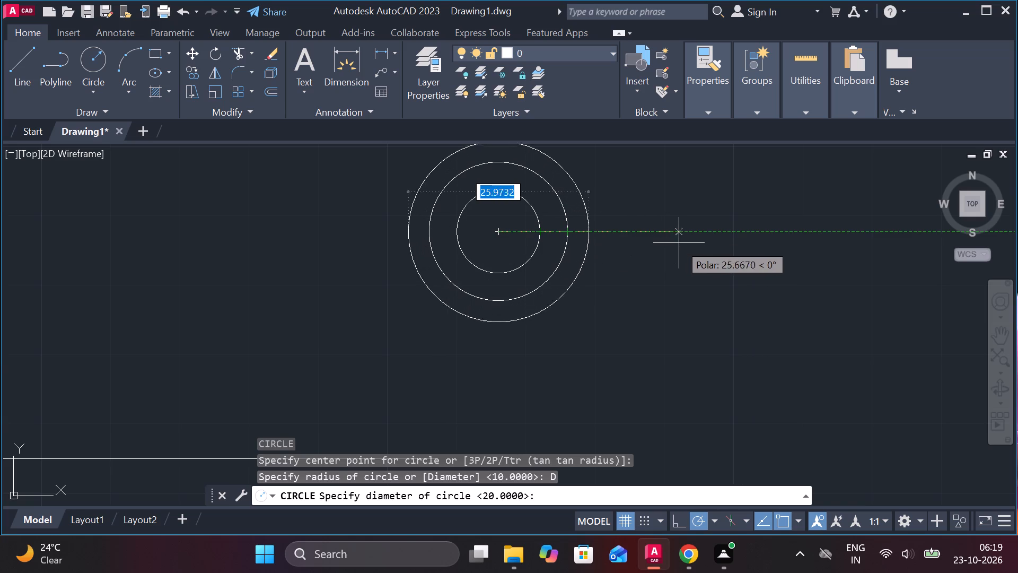
text(24)
key(space)
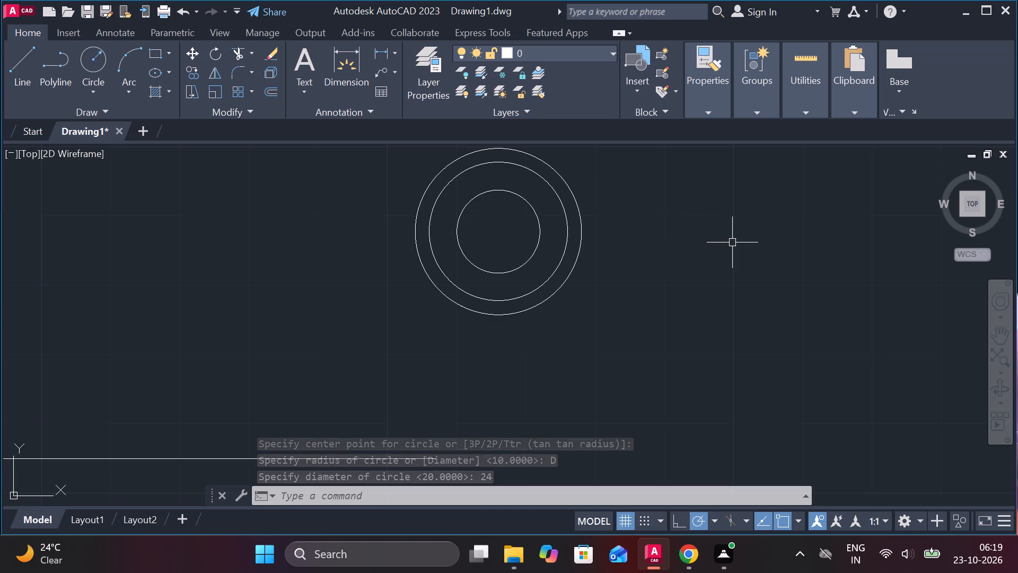
Draw a line from the circles' centre about 24 to the right, then up to the level of the outer circle's top.
scroll(695, 244, down, 2)
scroll(695, 248, up, 1)
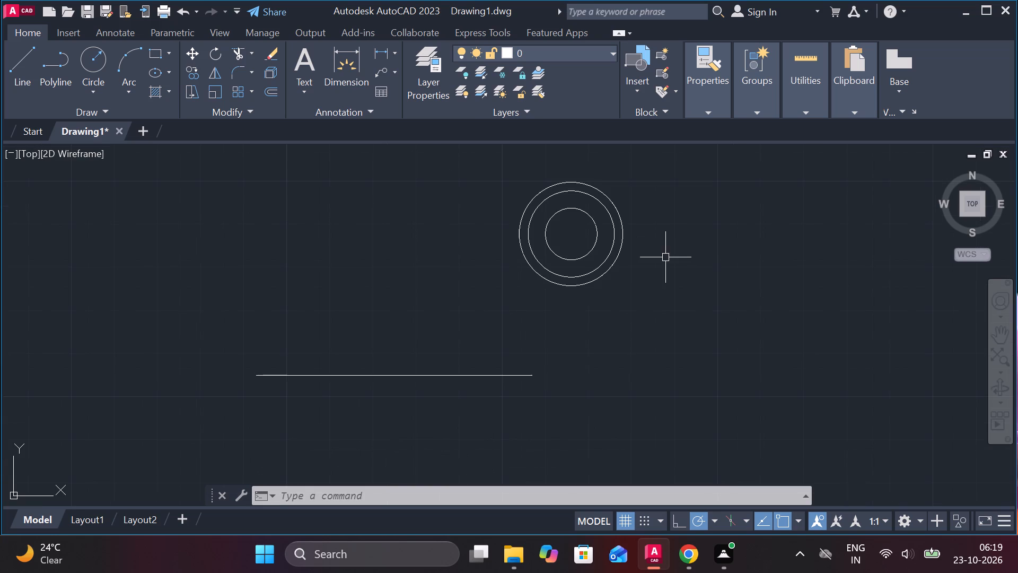
key(l)
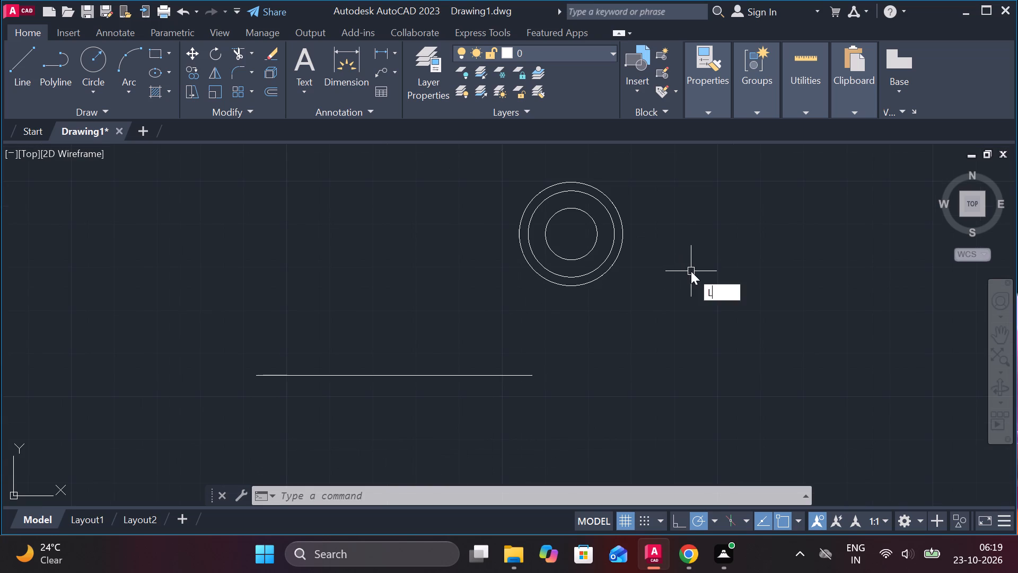
key(Return)
click(569, 238)
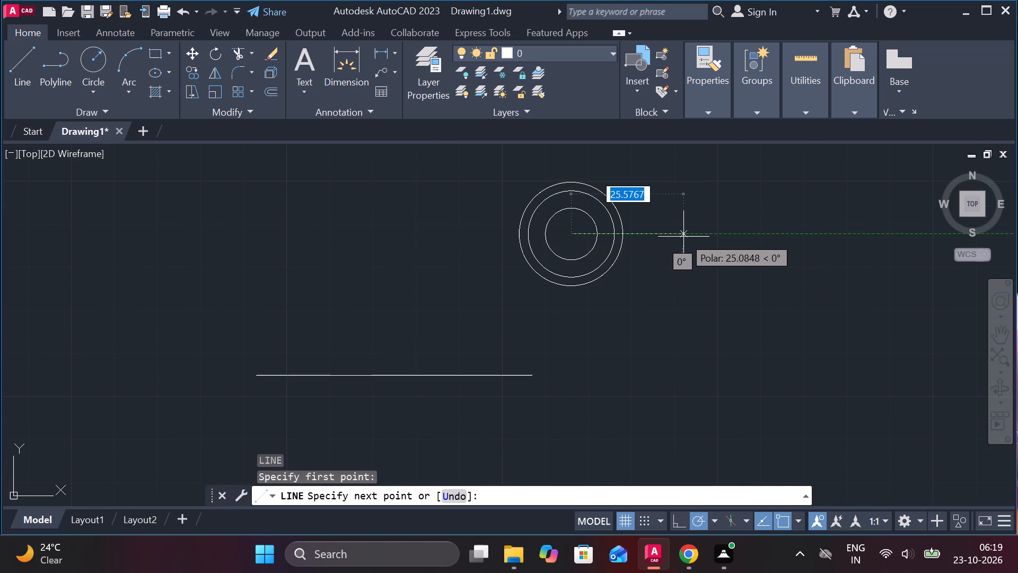
middle_drag(689, 236, 591, 256)
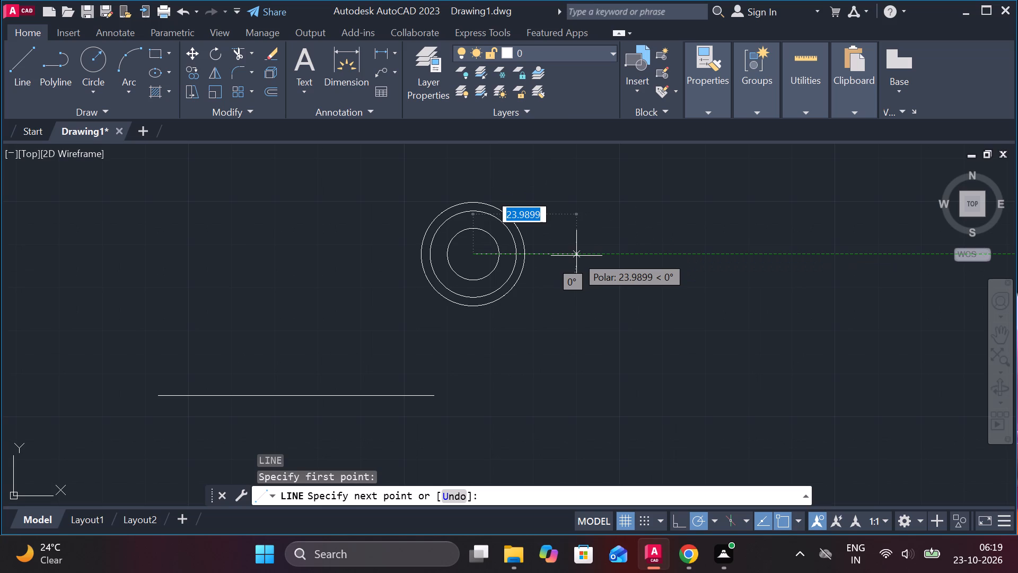
click(576, 256)
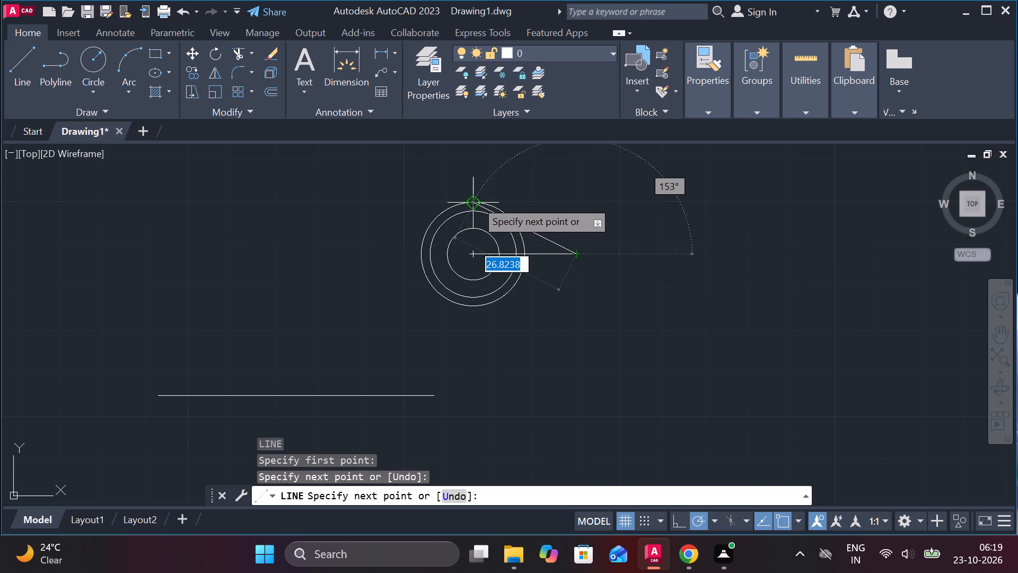
click(578, 203)
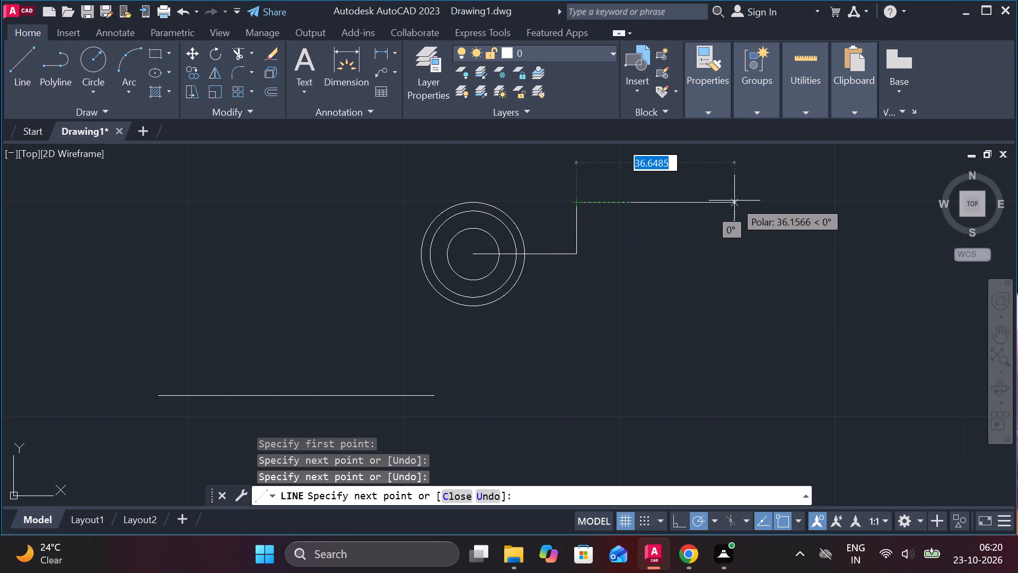
Continue the line 70 right, 24 down and 70 back left, then up to the horizontal line's end, completing a 70 by 24 rectangle.
text(70)
key(Return)
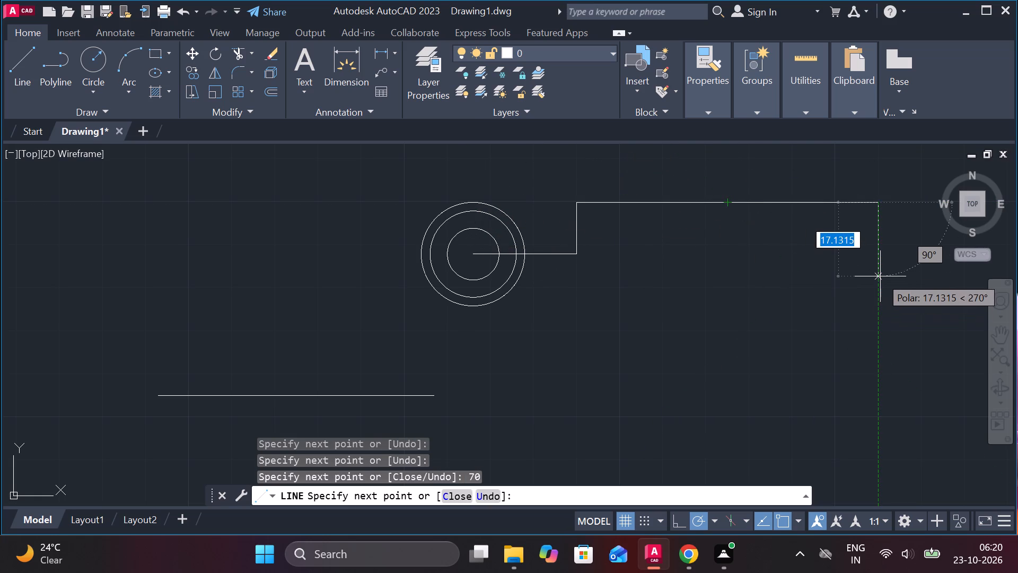
middle_drag(880, 276, 805, 274)
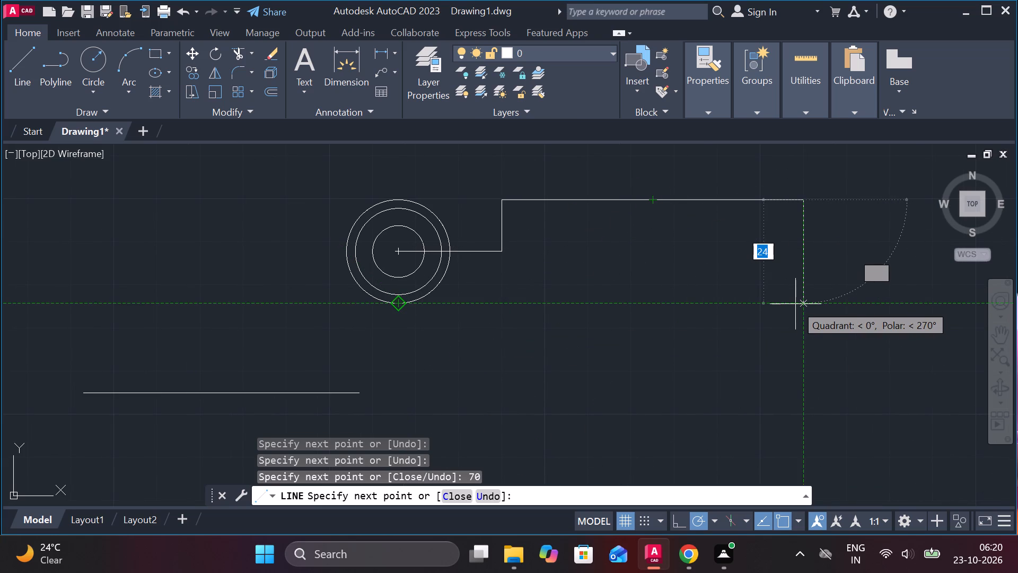
key(2)
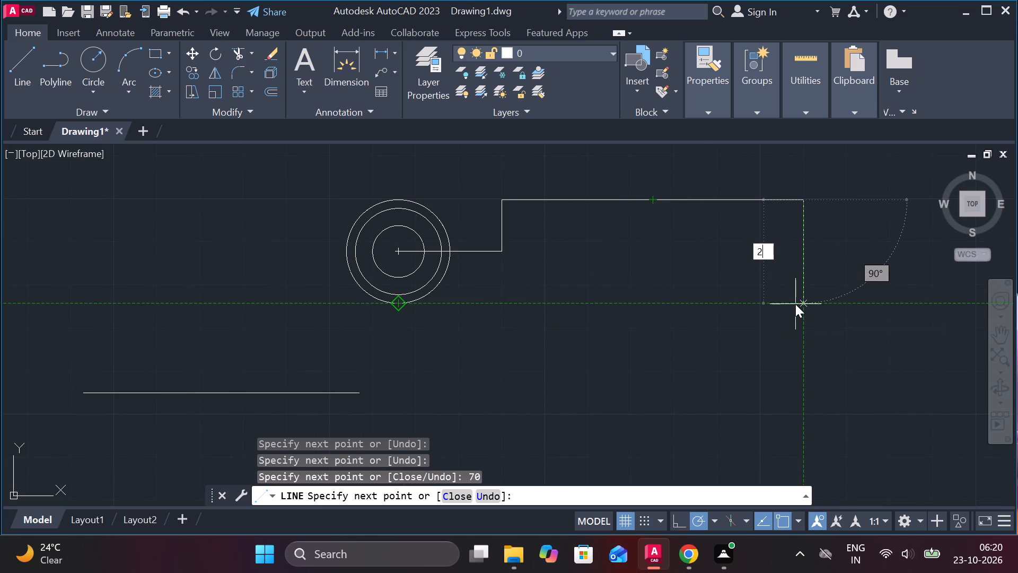
key(4)
key(space)
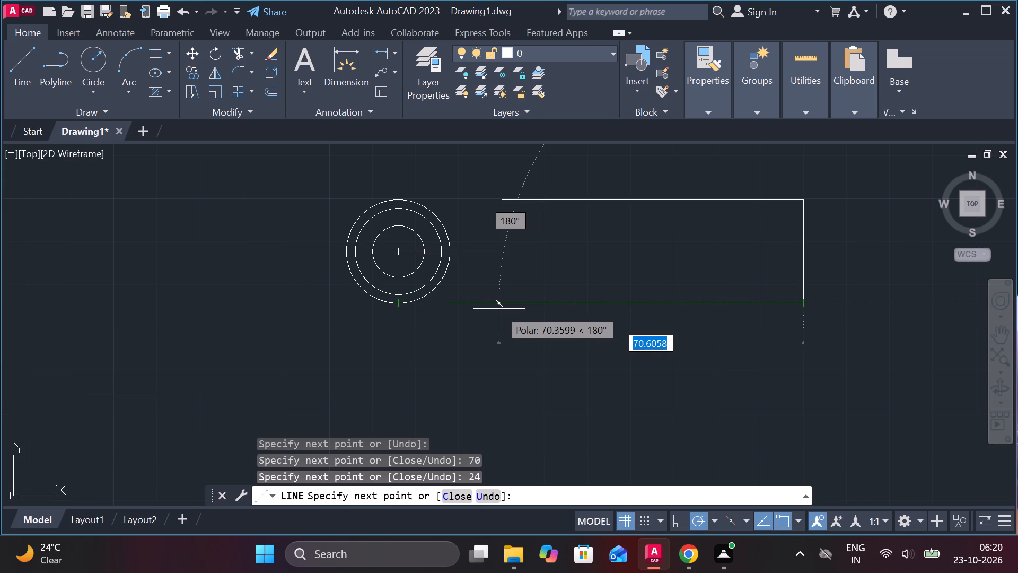
text(70)
key(Return)
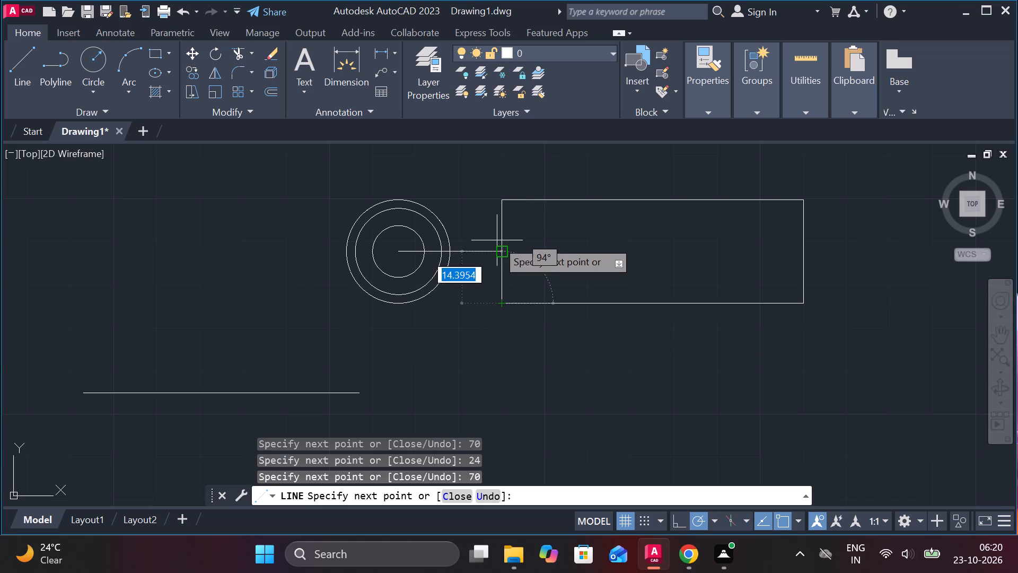
click(504, 255)
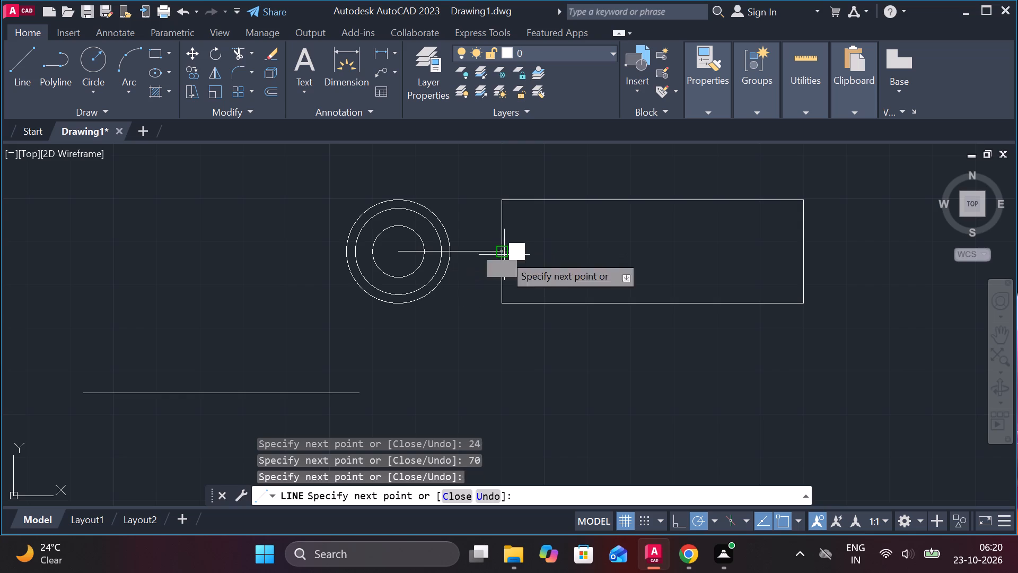
key(Escape)
Stretch the right end of the horizontal centre line through the rectangle and past its far edge.
click(479, 249)
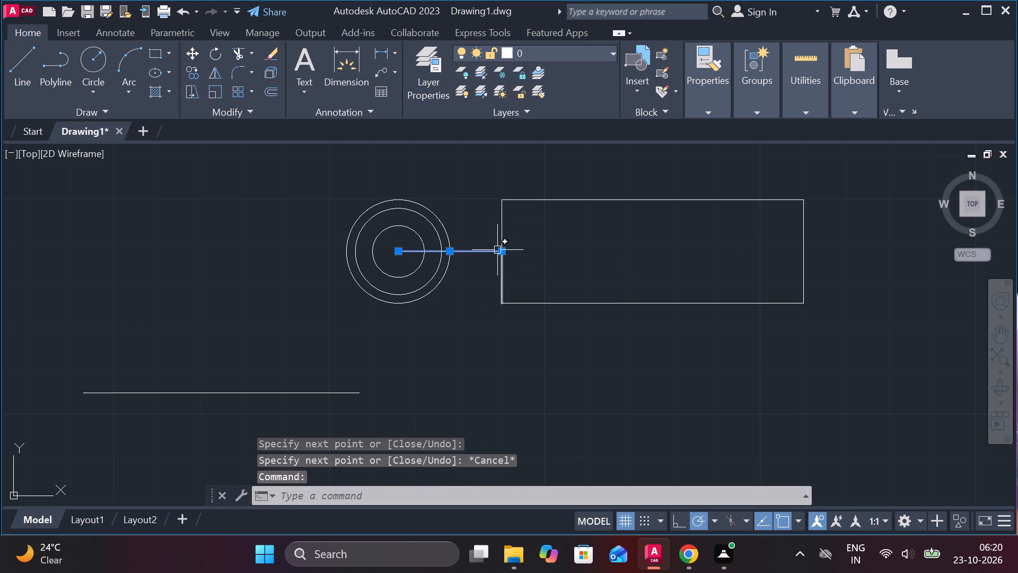
click(500, 251)
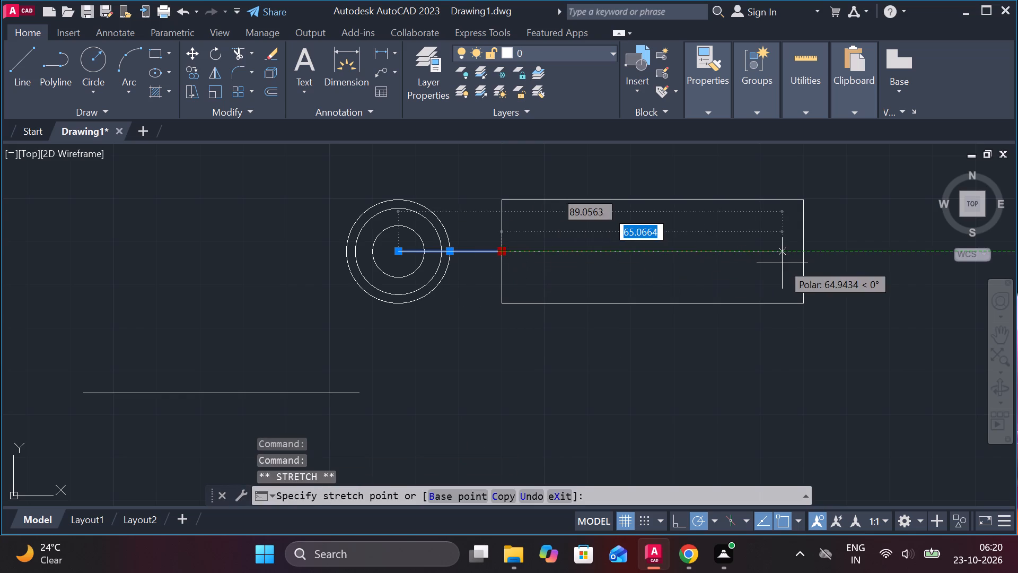
middle_drag(776, 263, 489, 319)
click(627, 318)
key(Escape)
scroll(561, 359, down, 2)
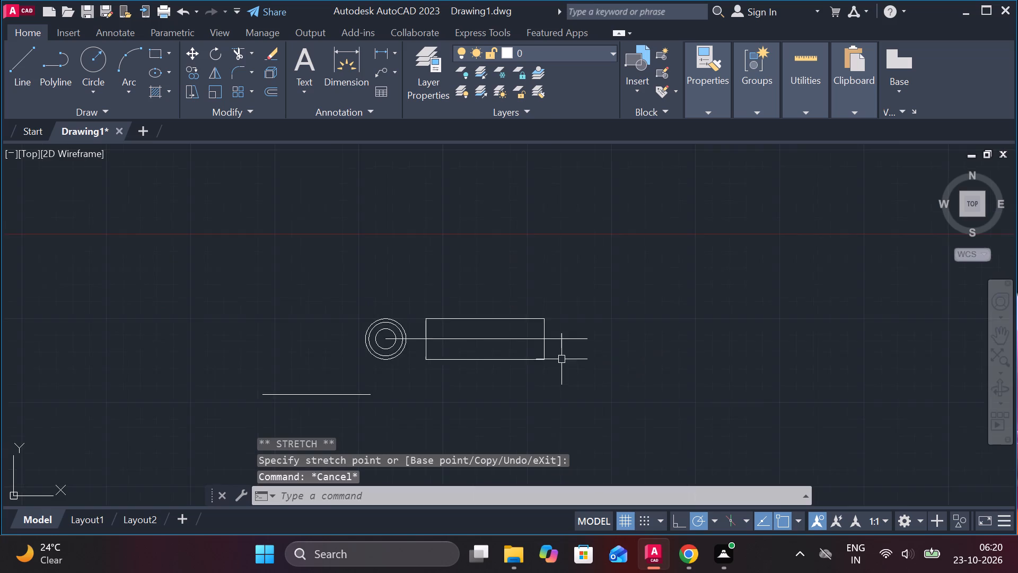
Stretch the left end of the centre line about 20 left of the circles' centre, past the outer circle.
scroll(561, 359, down, 1)
scroll(486, 371, up, 2)
middle_drag(498, 364, 669, 386)
scroll(577, 336, up, 2)
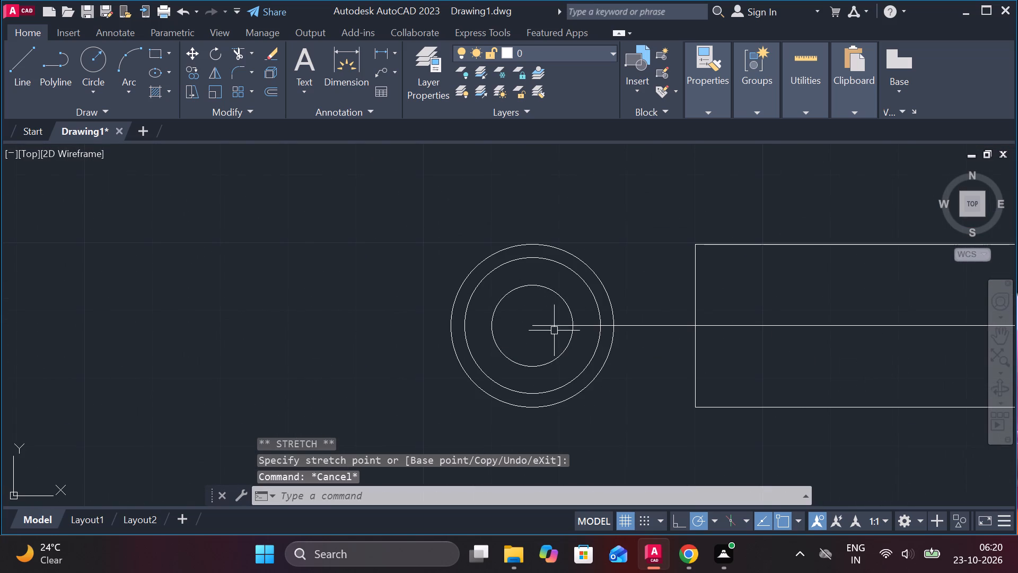
click(548, 325)
click(531, 326)
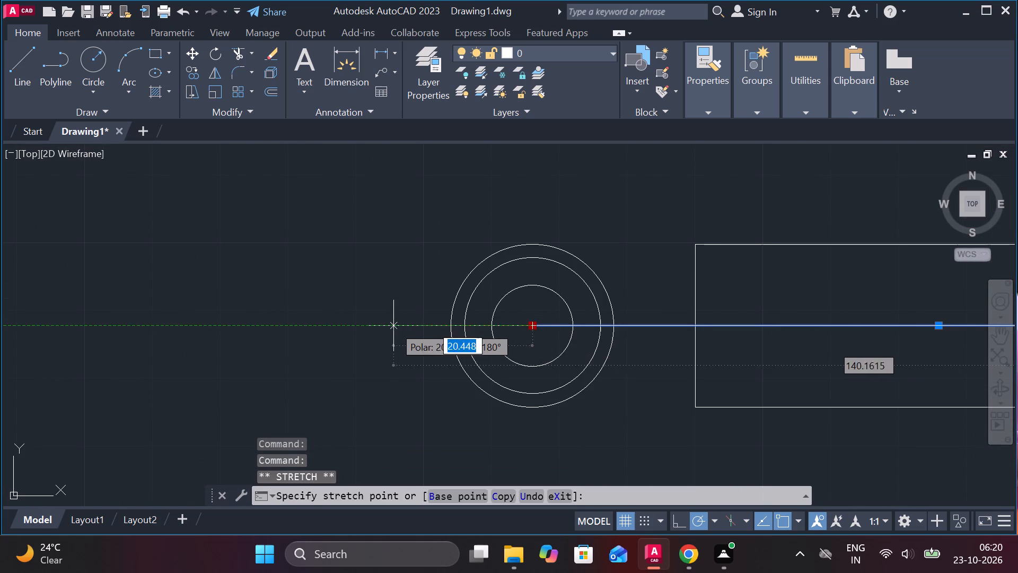
click(393, 326)
key(Escape)
scroll(651, 390, down, 2)
scroll(651, 390, up, 1)
middle_drag(647, 390, 502, 369)
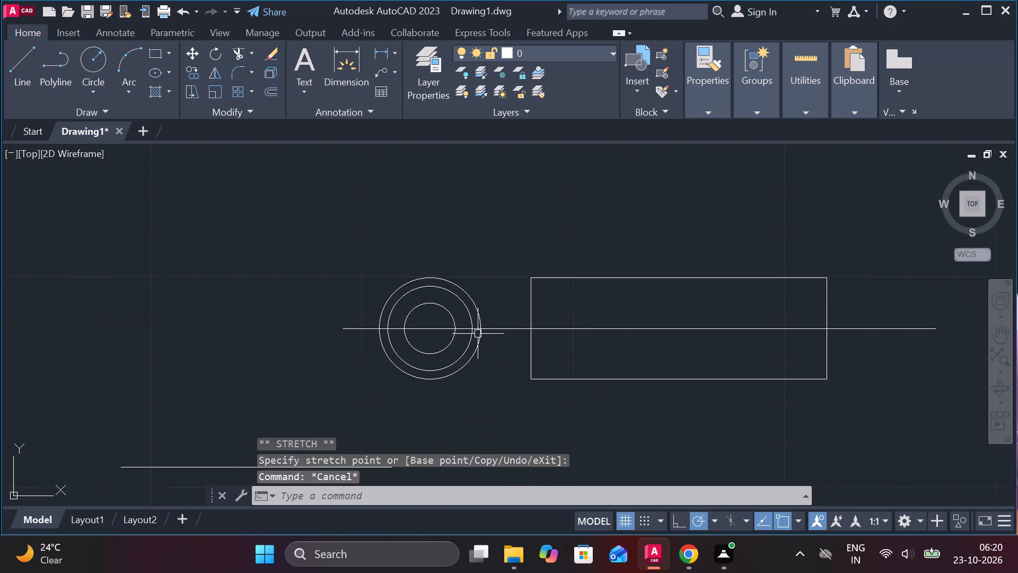
click(494, 327)
key(Escape)
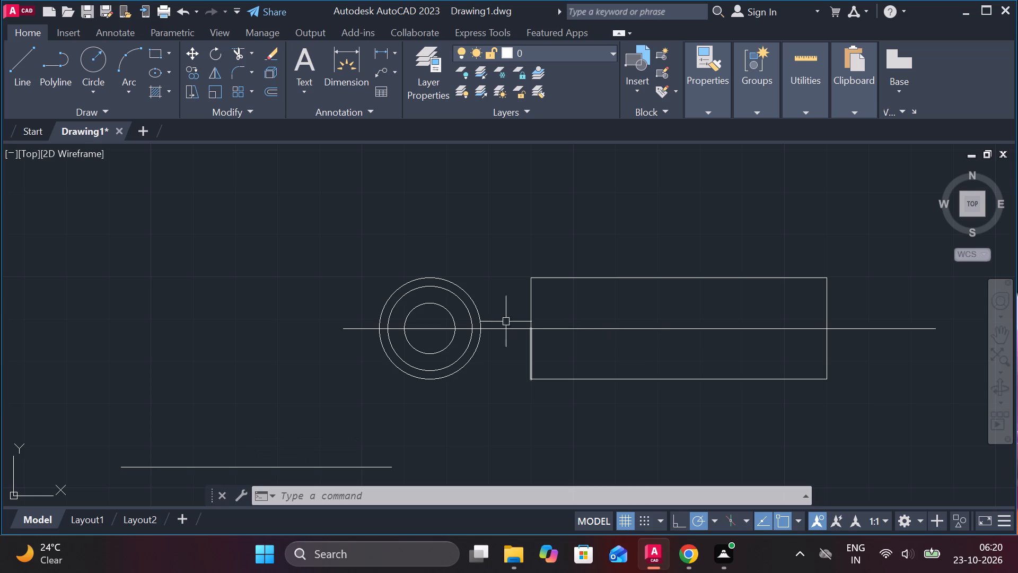
Offset the rectangle's right edge 12 outward to the right.
middle_drag(716, 358, 683, 360)
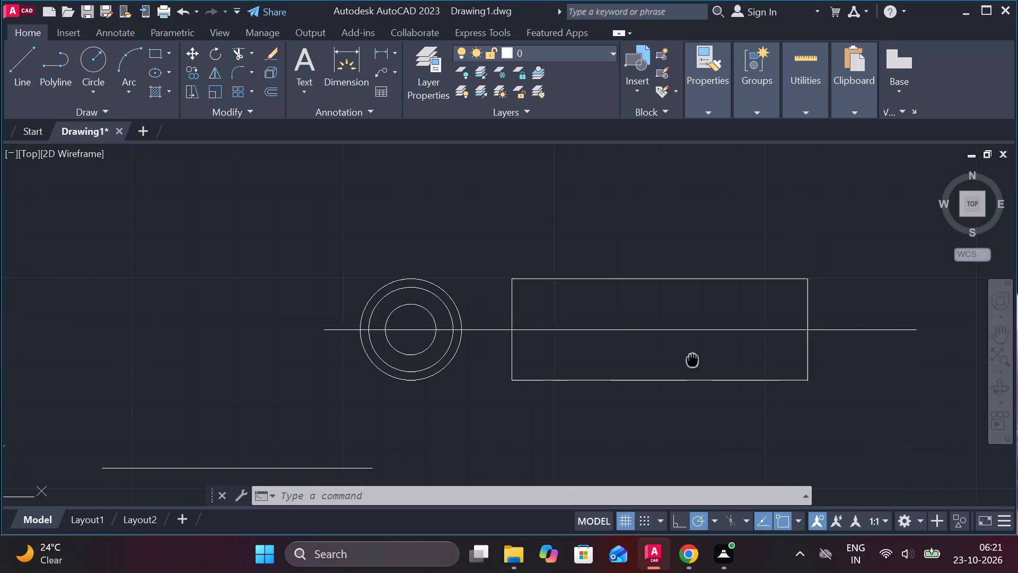
middle_drag(683, 360, 571, 372)
click(679, 318)
key(o)
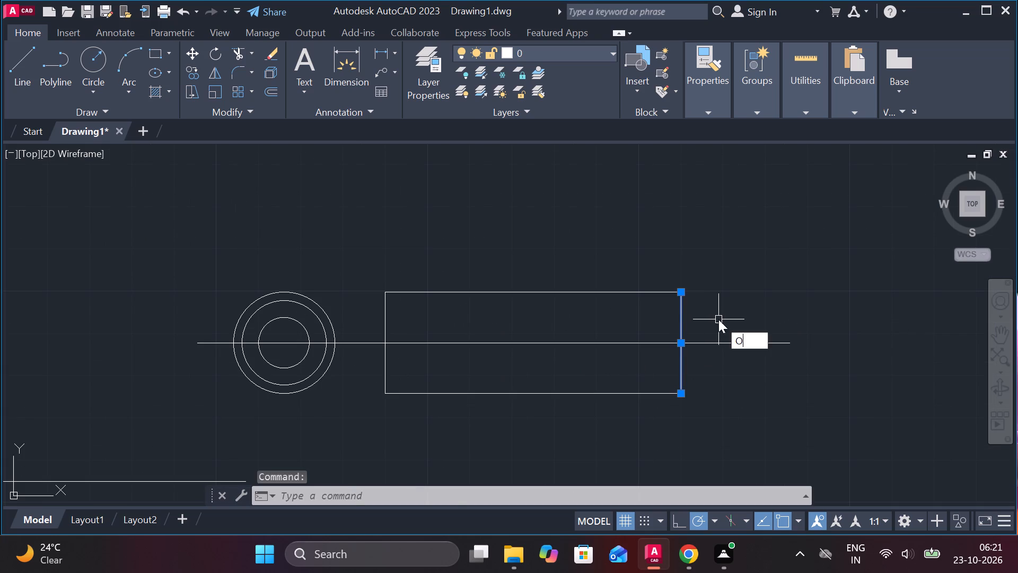
key(Return)
key(Return)
text(12)
key(space)
scroll(760, 349, down, 1)
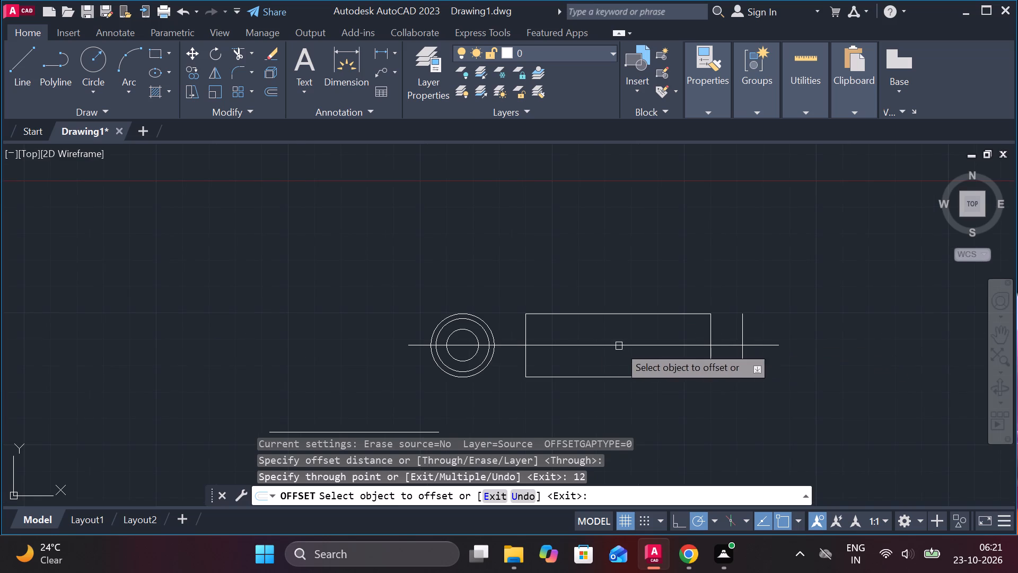
key(Escape)
Draw horizontal lines from the top and bottom of the 20 diameter circle through the rectangle to past the 12-offset vertical line.
key(l)
key(Return)
scroll(546, 294, up, 2)
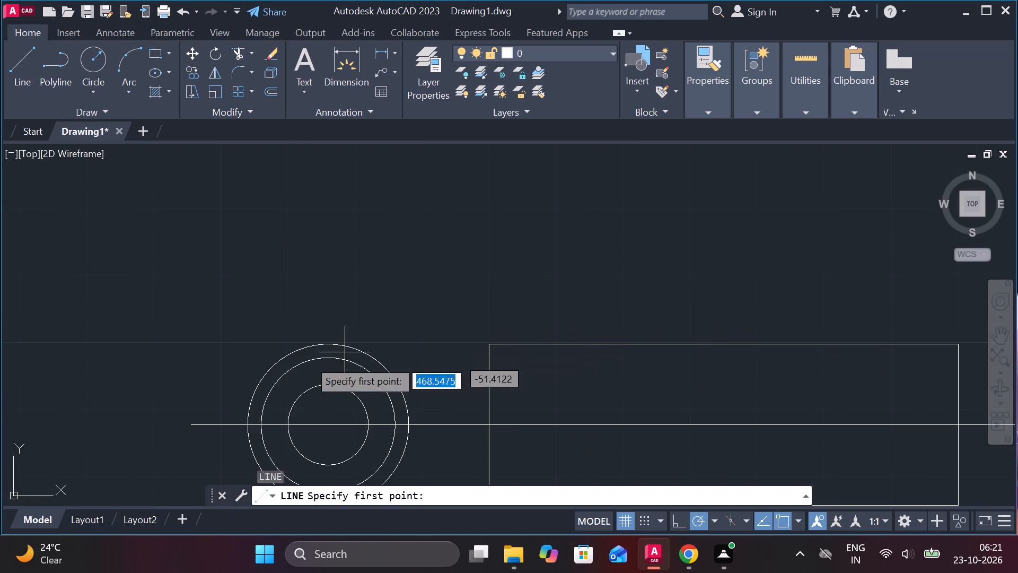
click(331, 362)
scroll(419, 364, down, 2)
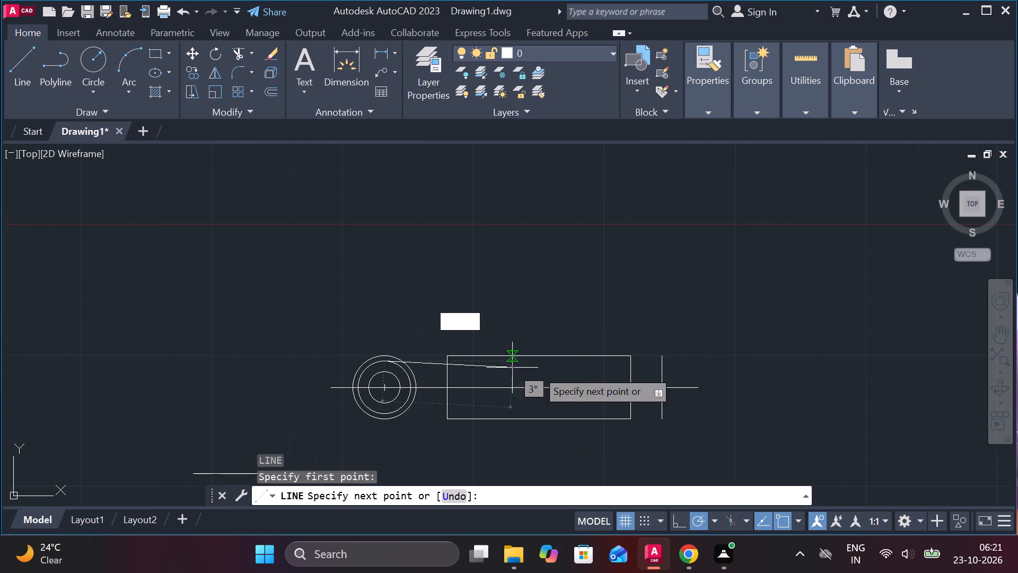
click(693, 368)
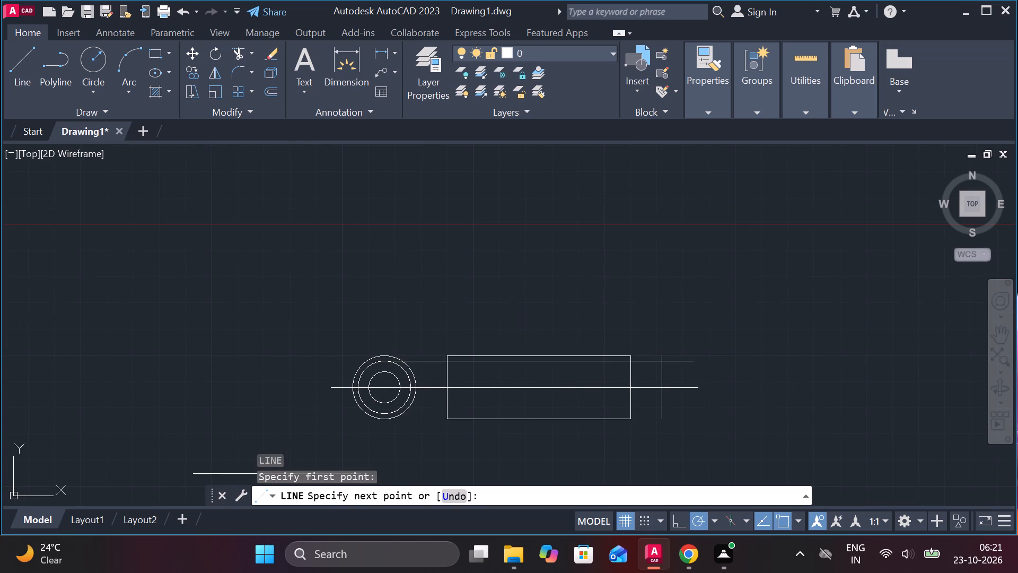
key(Escape)
key(space)
scroll(546, 393, up, 1)
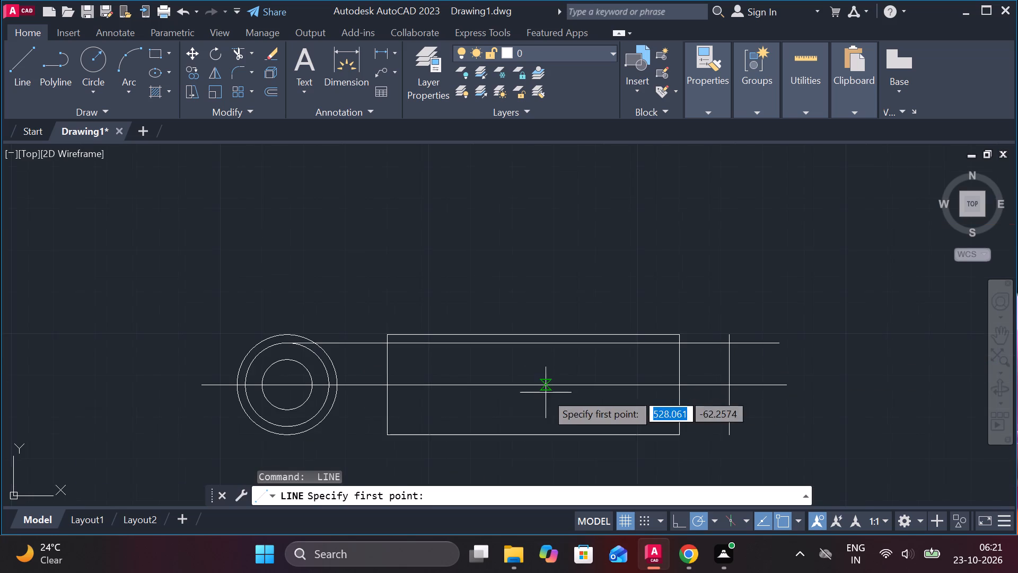
click(289, 429)
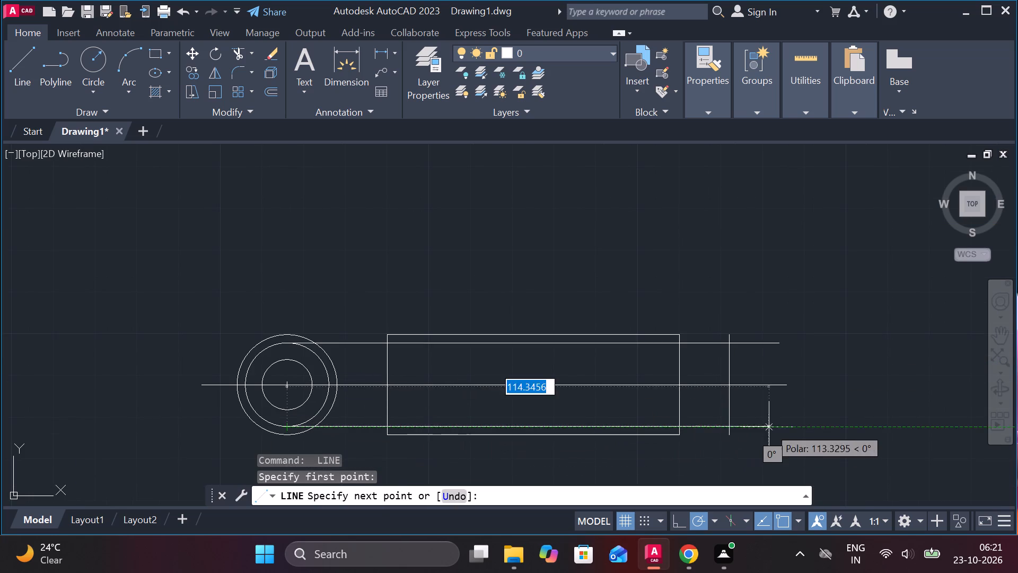
click(784, 425)
key(Escape)
Trim the three horizontal lines beyond the 12-offset vertical line, and trim that line's ends above and below the projection lines.
text(TR)
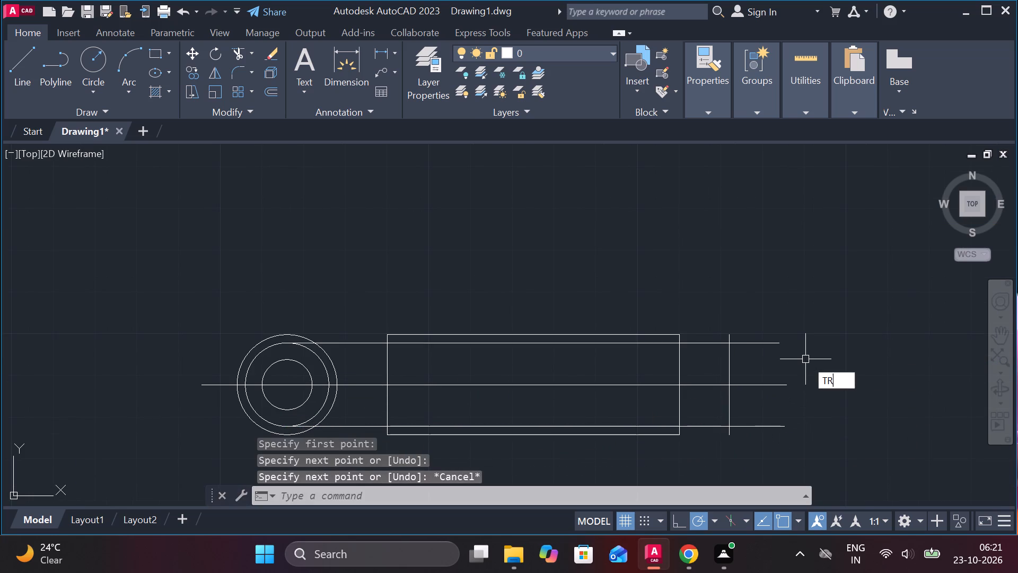
key(space)
drag(754, 331, 770, 464)
click(727, 436)
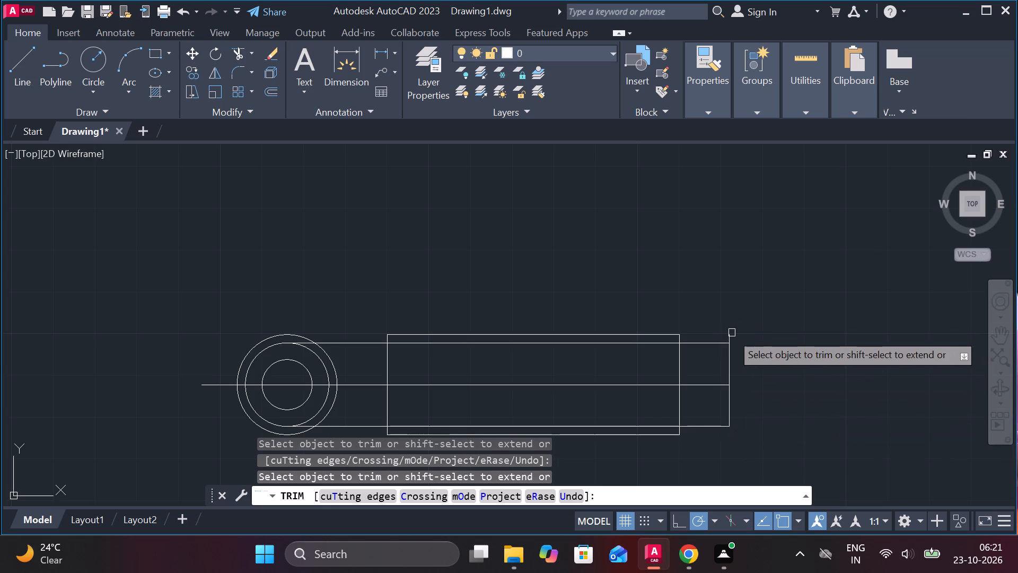
click(730, 335)
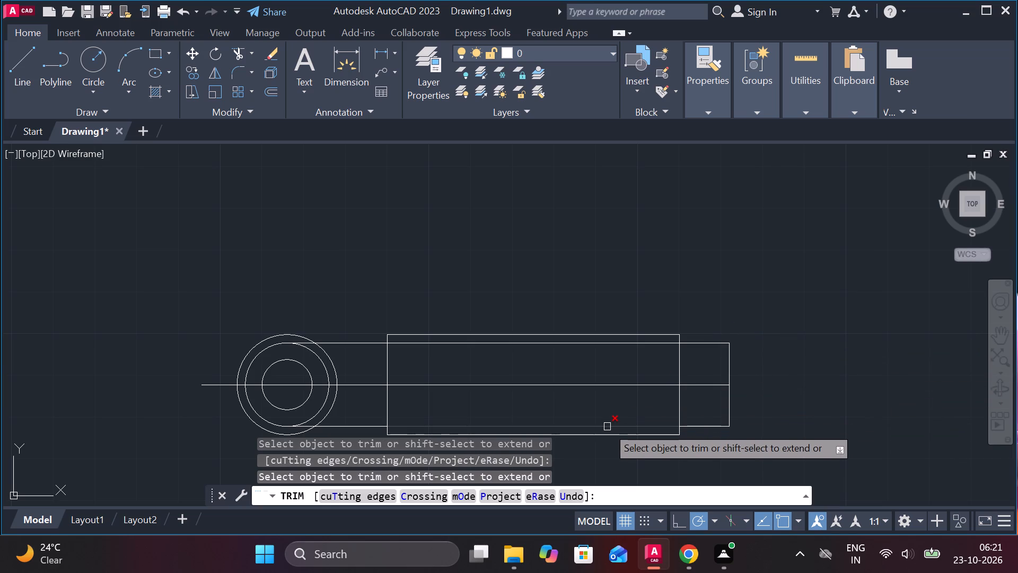
Trim the two projection lines inside the rectangle and between the circles and the rectangle, leaving only the stepped end on its right.
click(607, 427)
click(591, 346)
scroll(629, 354, down, 1)
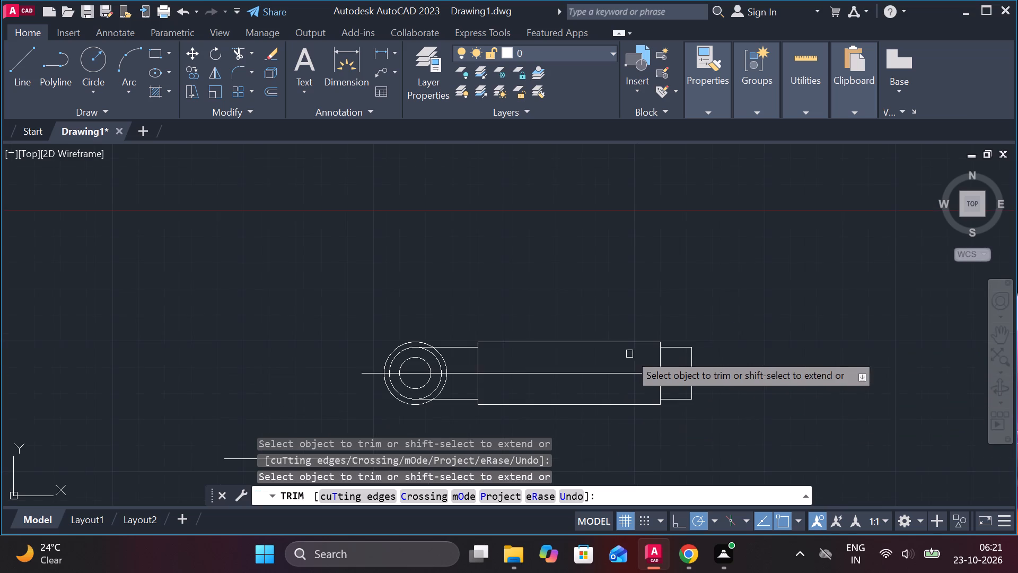
scroll(411, 343, up, 3)
click(451, 362)
click(516, 362)
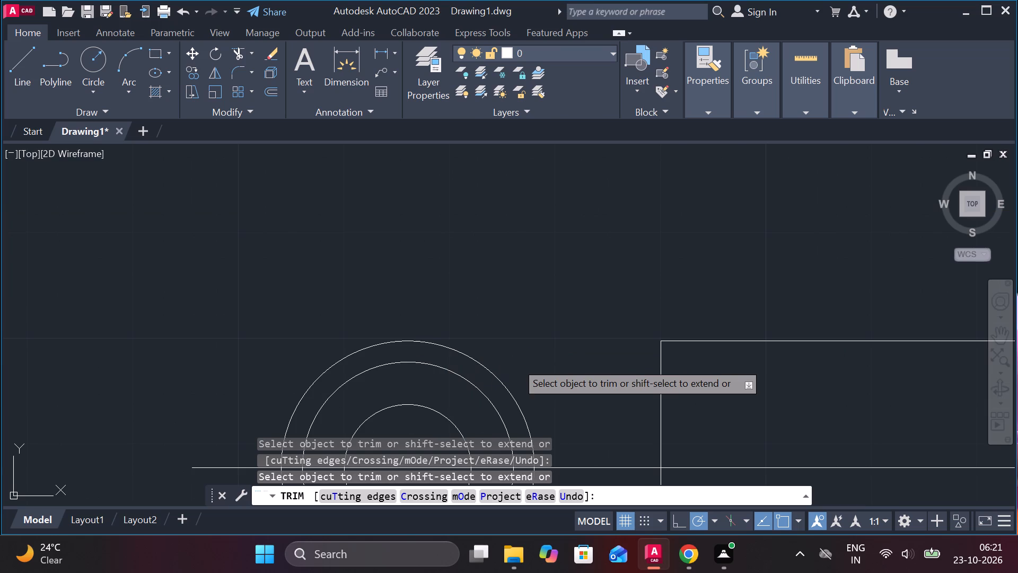
scroll(516, 362, down, 3)
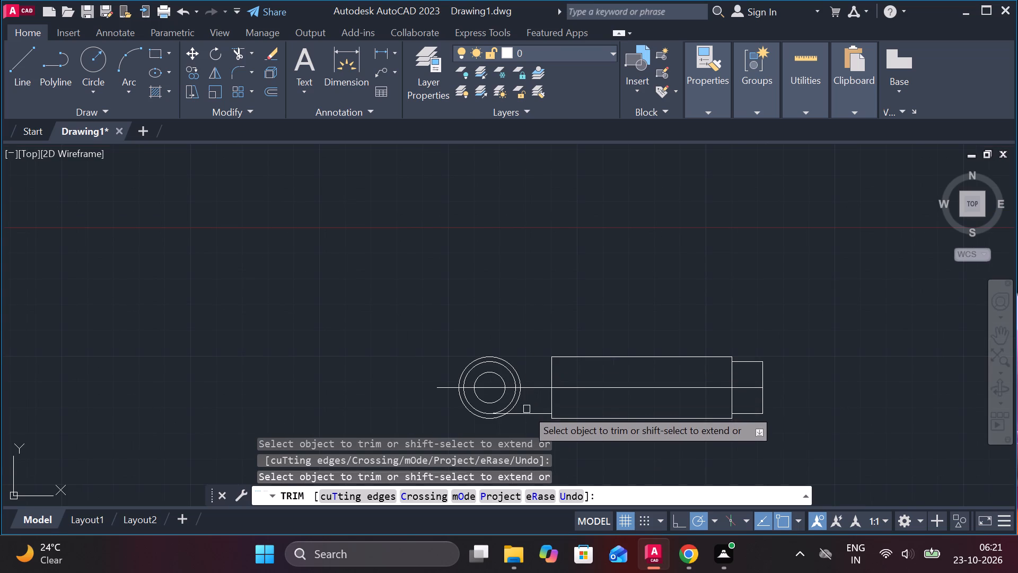
click(529, 414)
scroll(510, 419, up, 3)
click(461, 398)
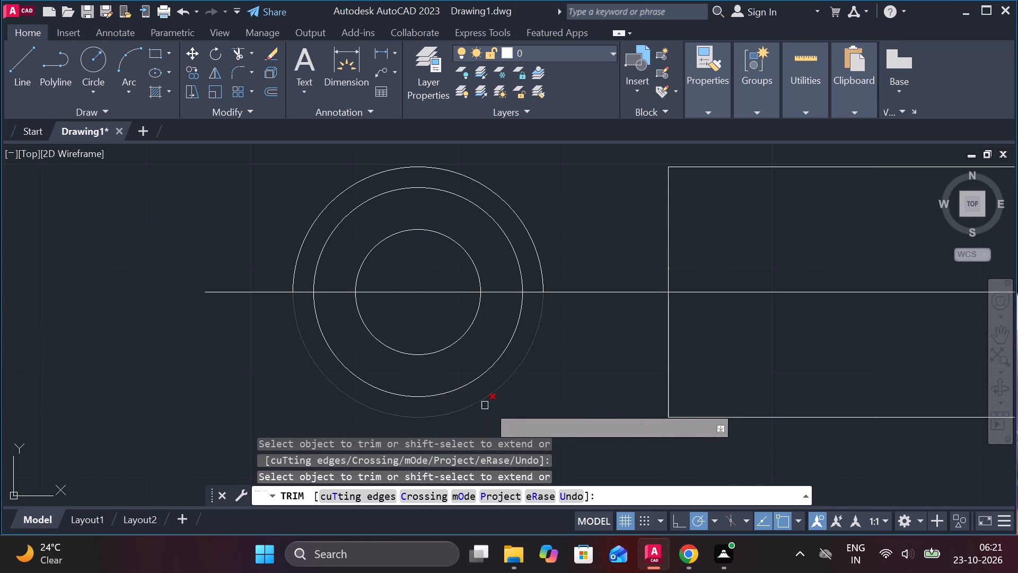
scroll(507, 405, down, 1)
middle_drag(545, 404, 544, 378)
key(Escape)
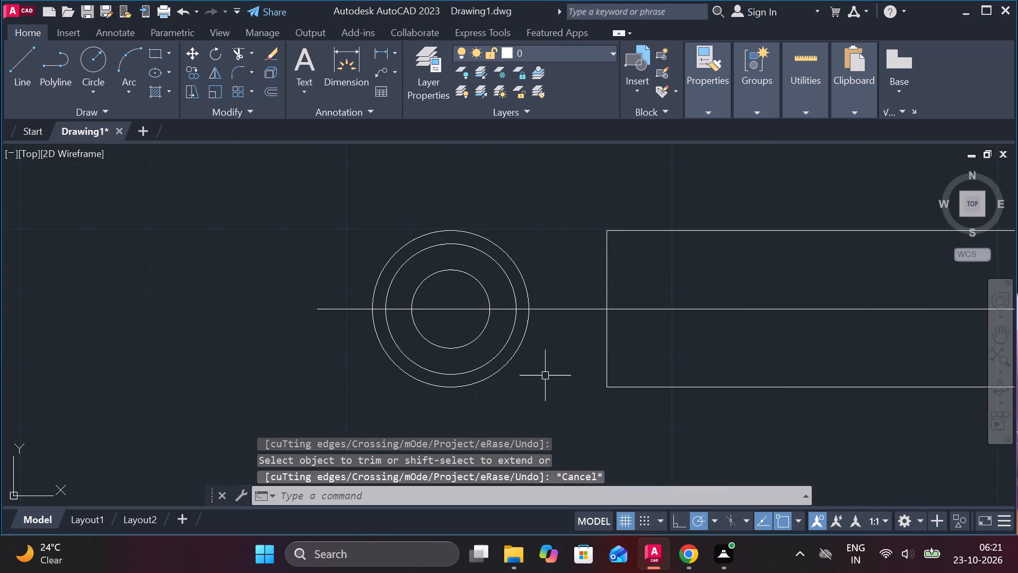
Draw a vertical centre line about 30 long through the circles' centre, extending past the outer circle at both ends.
key(l)
key(Return)
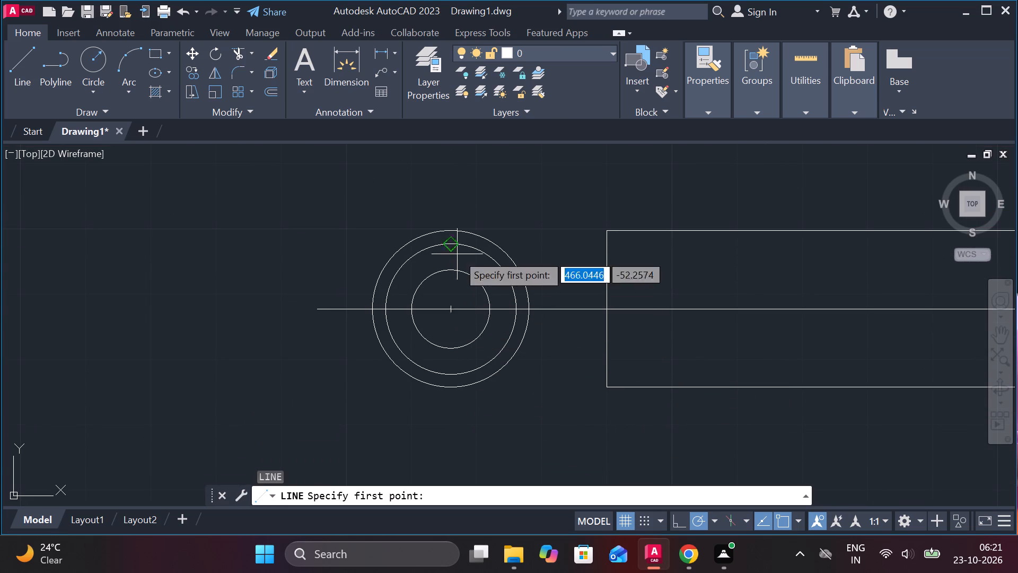
click(449, 215)
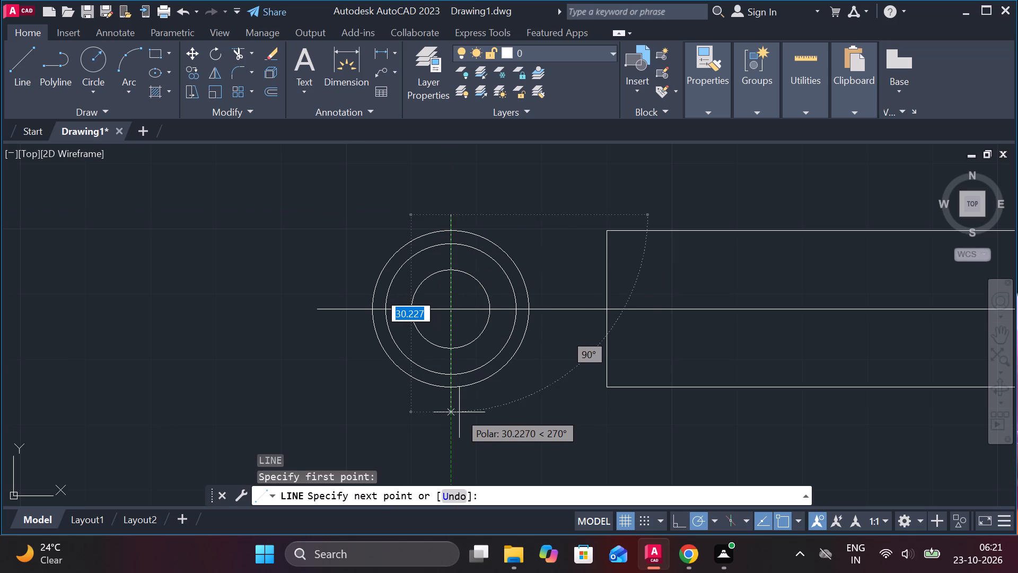
click(459, 412)
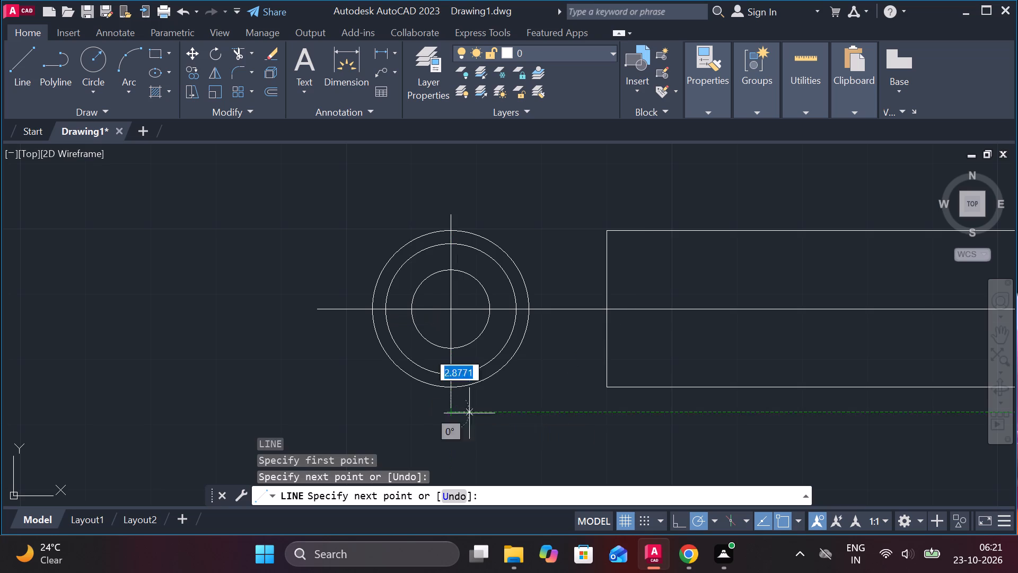
key(Escape)
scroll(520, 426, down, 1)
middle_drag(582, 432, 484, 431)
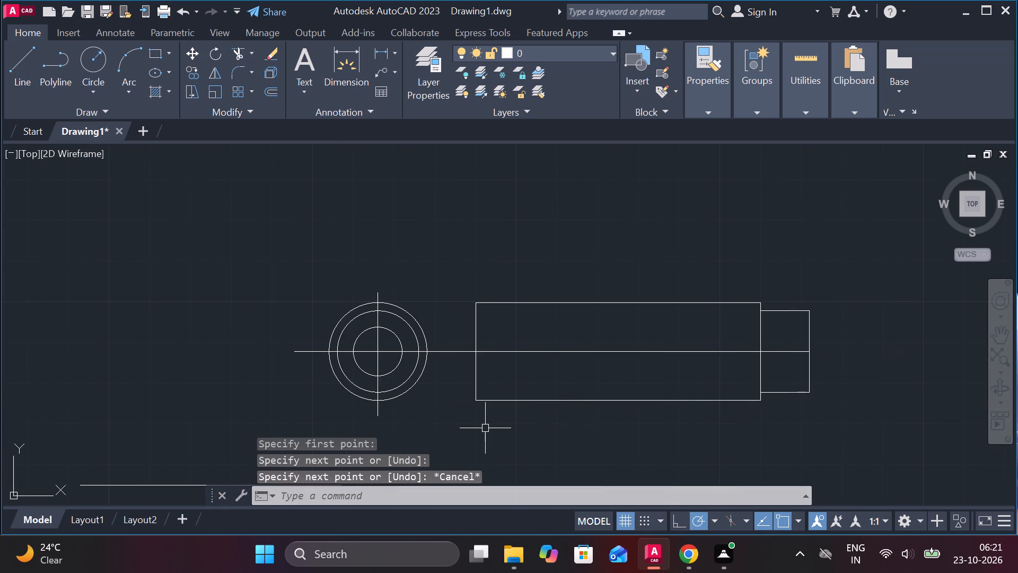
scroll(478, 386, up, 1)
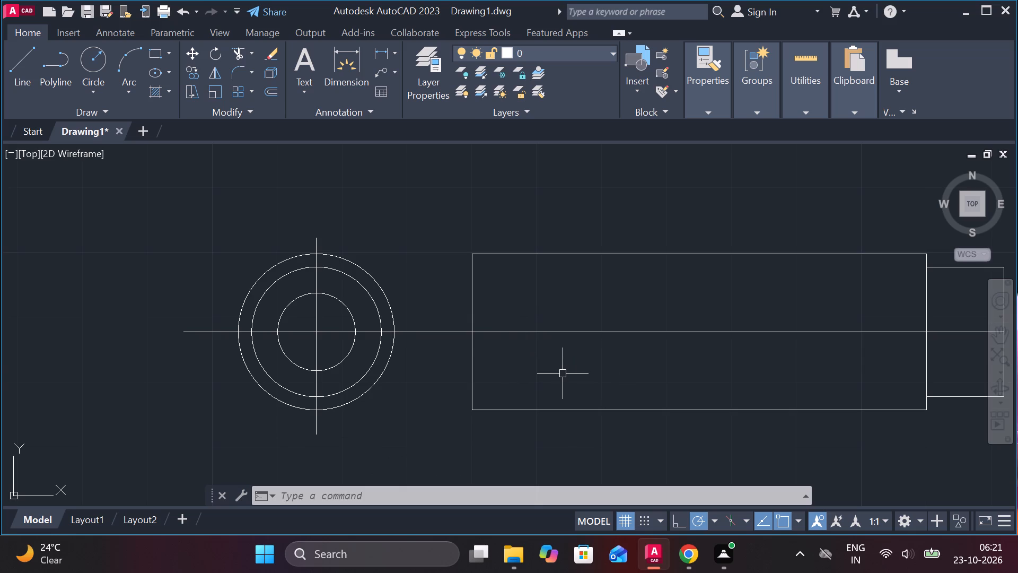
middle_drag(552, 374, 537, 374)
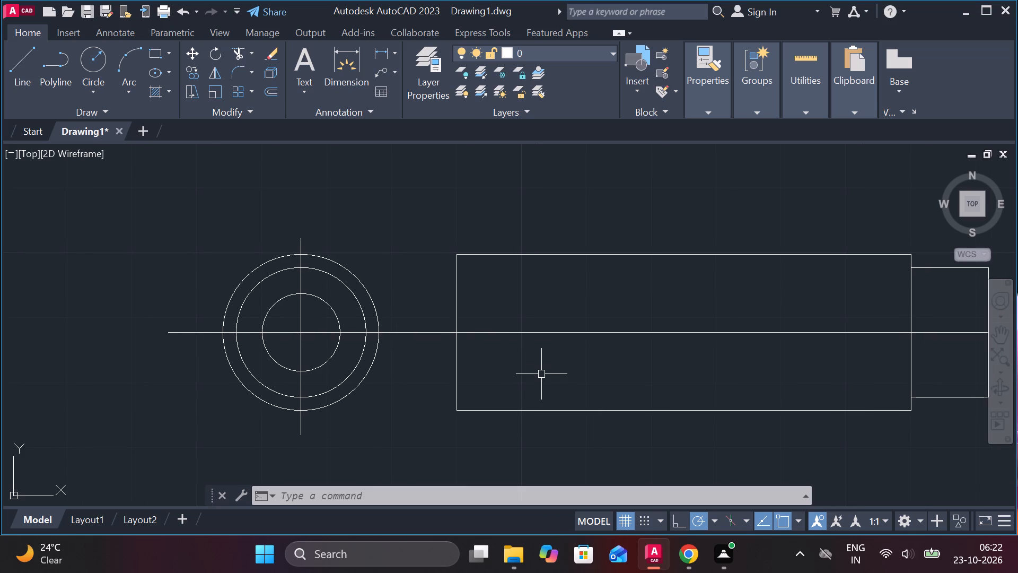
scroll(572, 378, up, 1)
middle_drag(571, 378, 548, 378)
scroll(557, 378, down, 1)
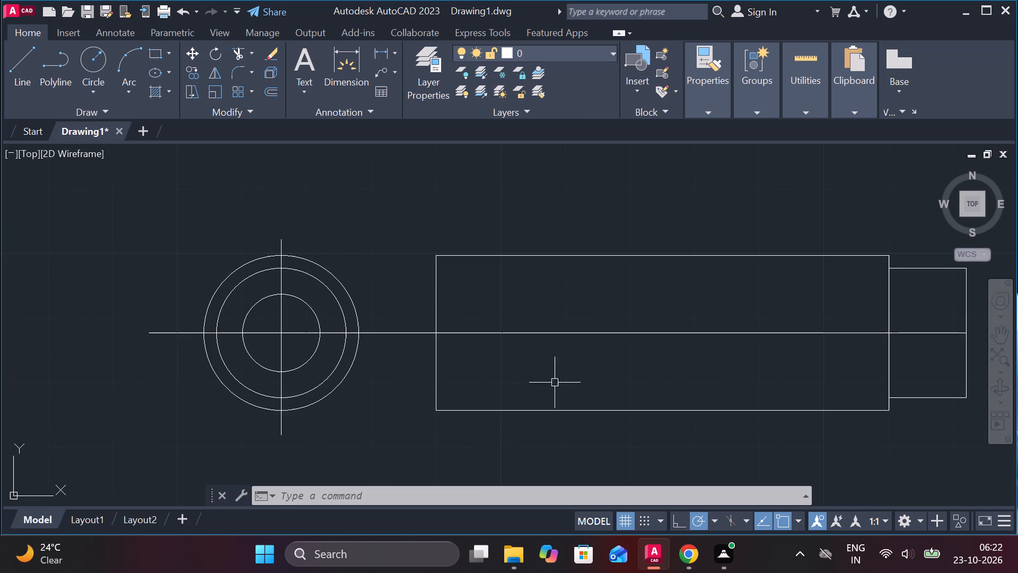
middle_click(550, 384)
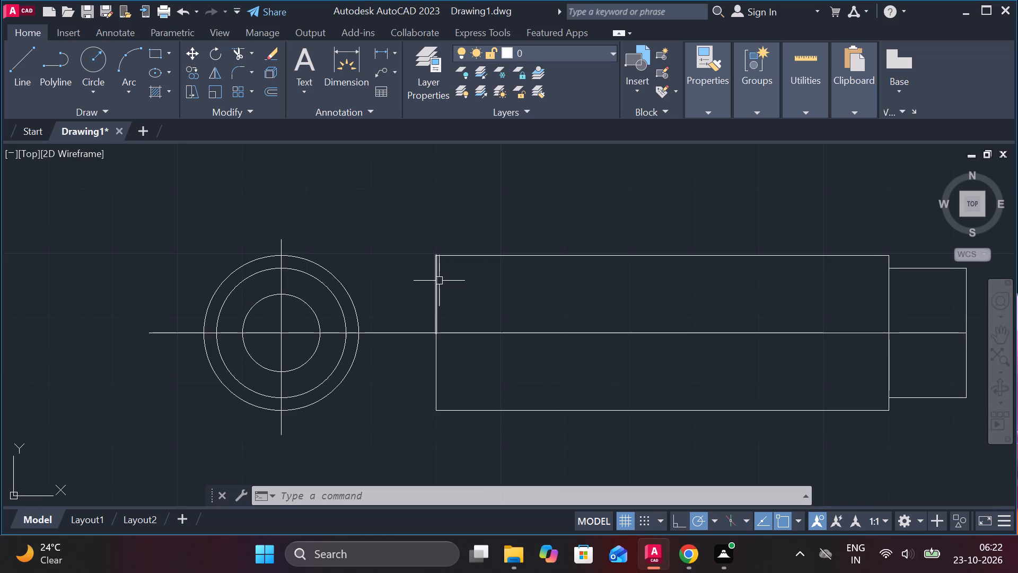
Join the two overlapping segments of the rectangle's left edge, with the rectangle's right edge included in the selection.
click(441, 370)
drag(437, 353, 437, 356)
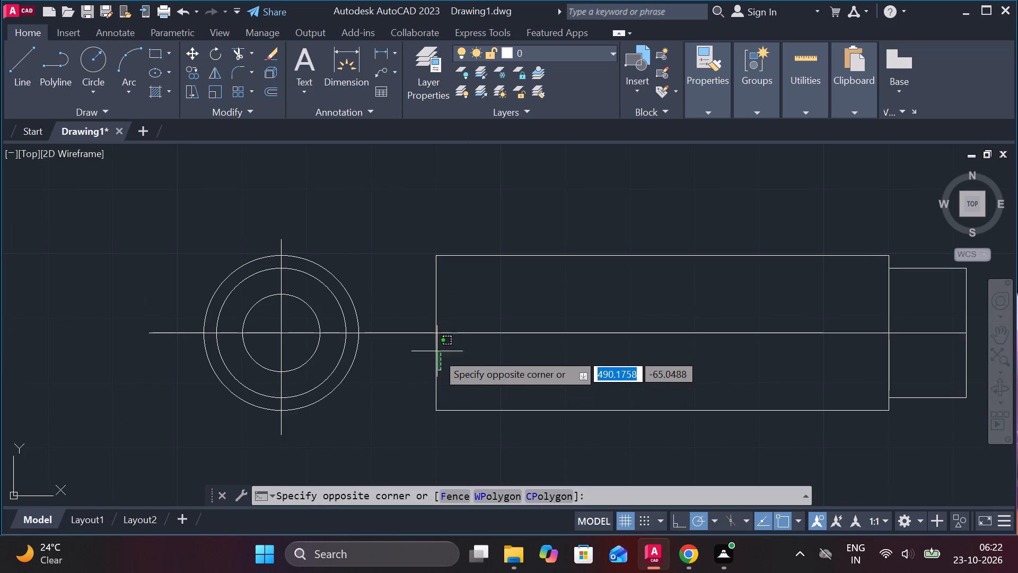
drag(437, 356, 437, 365)
click(435, 363)
click(435, 298)
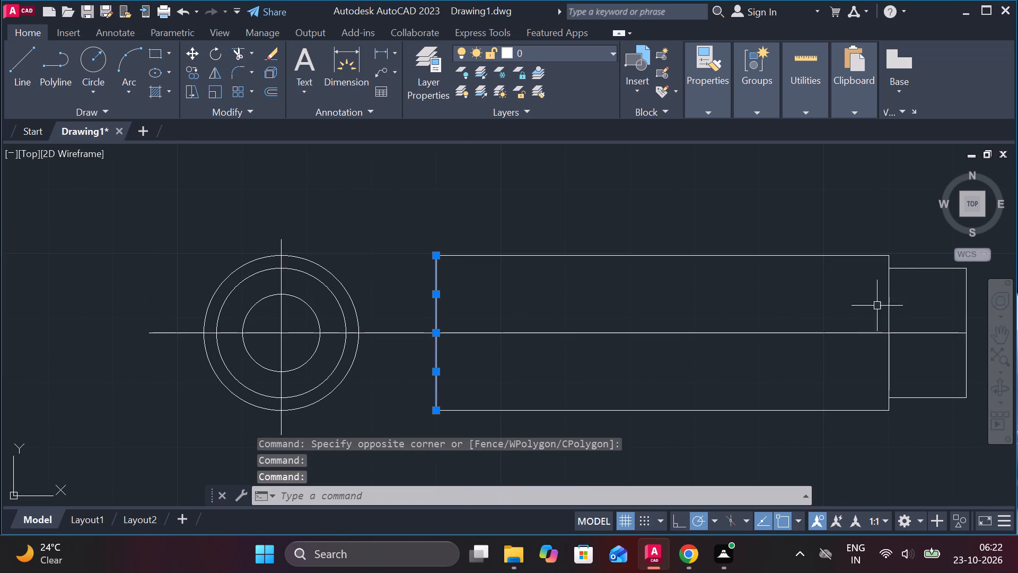
click(892, 294)
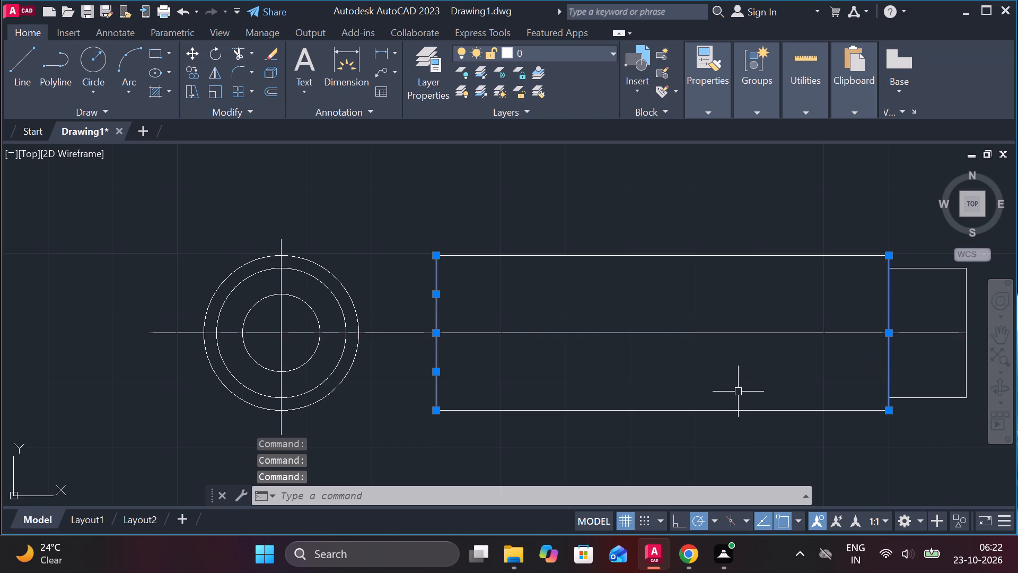
key(j)
key(Return)
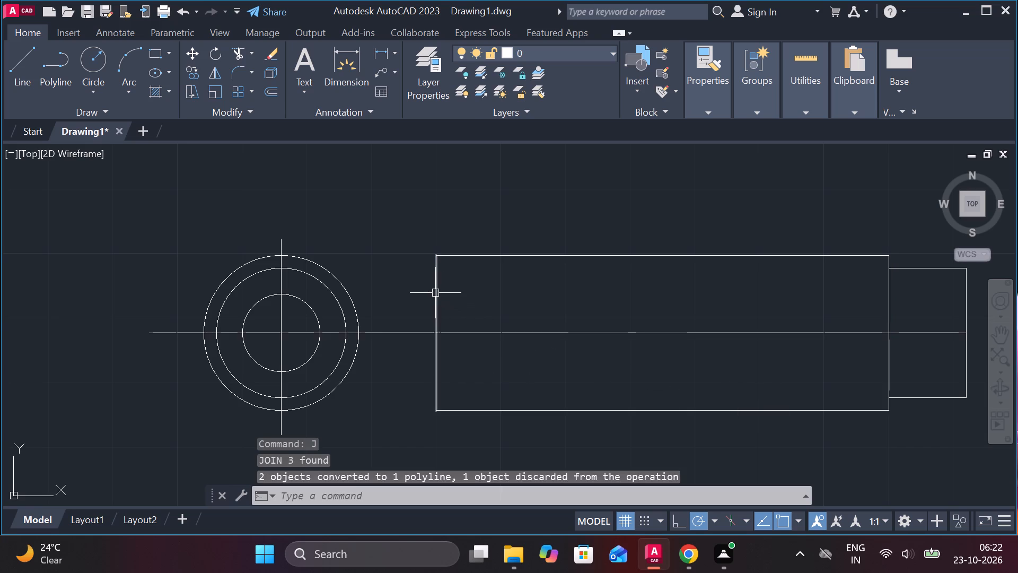
Offset the rectangle's left edge 1.2 inward.
click(435, 293)
key(o)
key(Return)
key(Return)
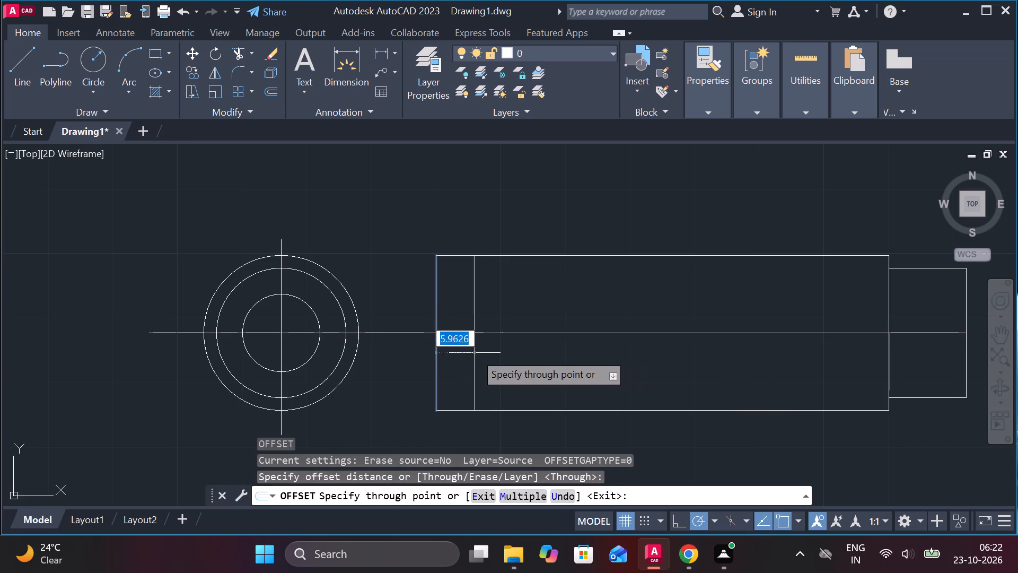
key(1)
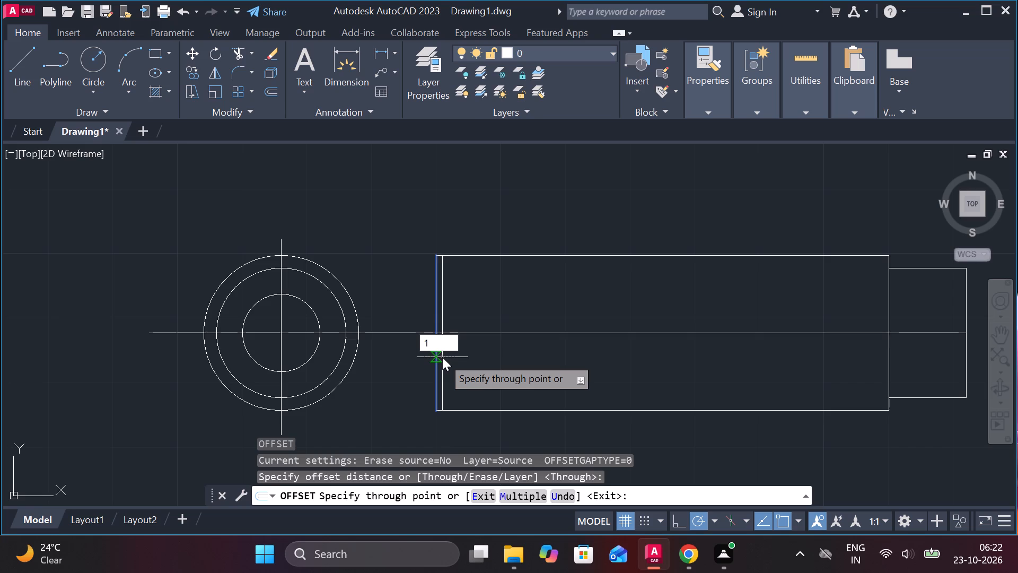
key(period)
key(2)
key(Return)
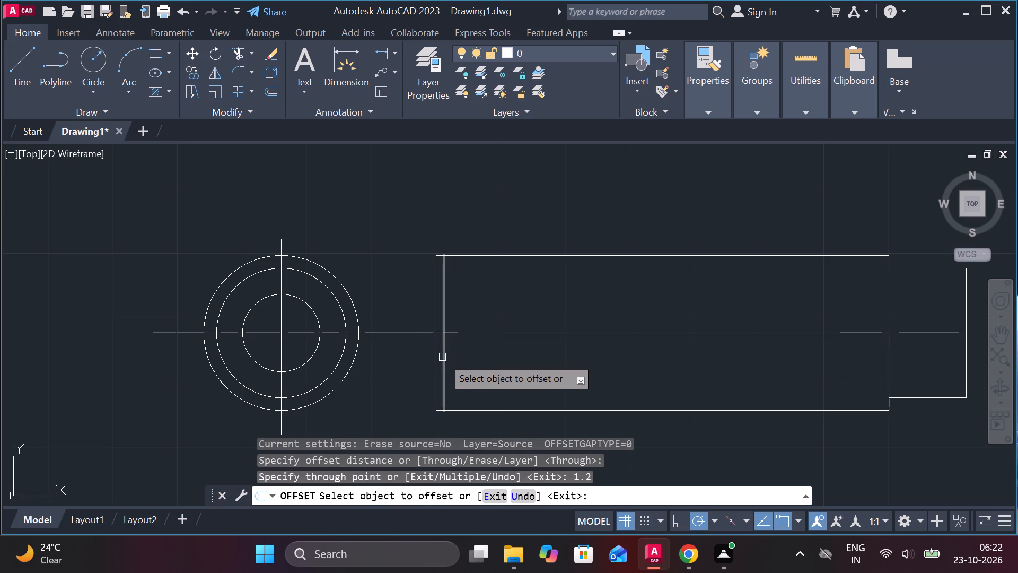
Offset the rectangle's right edge 1.2 inward.
click(889, 351)
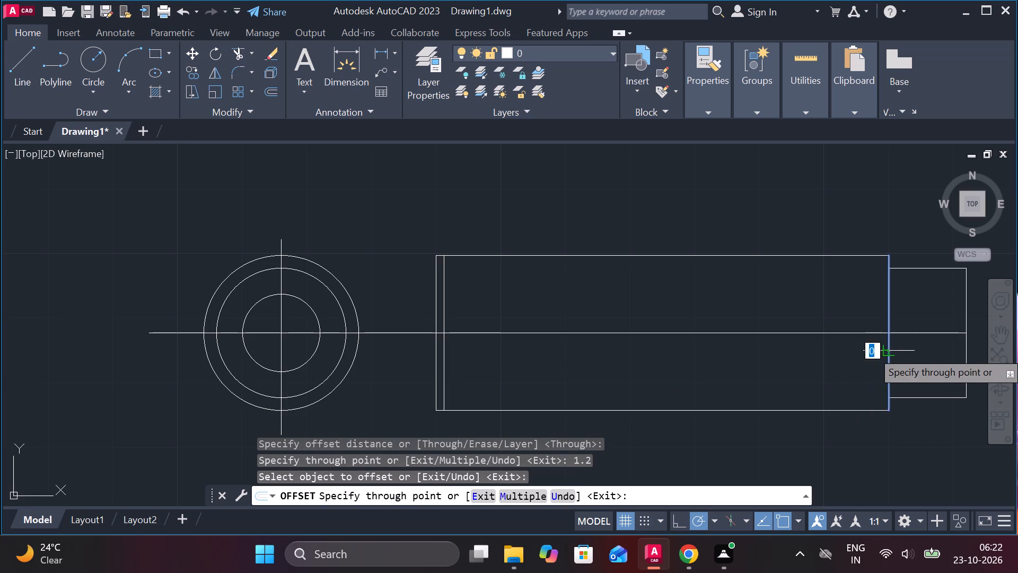
key(1)
key(period)
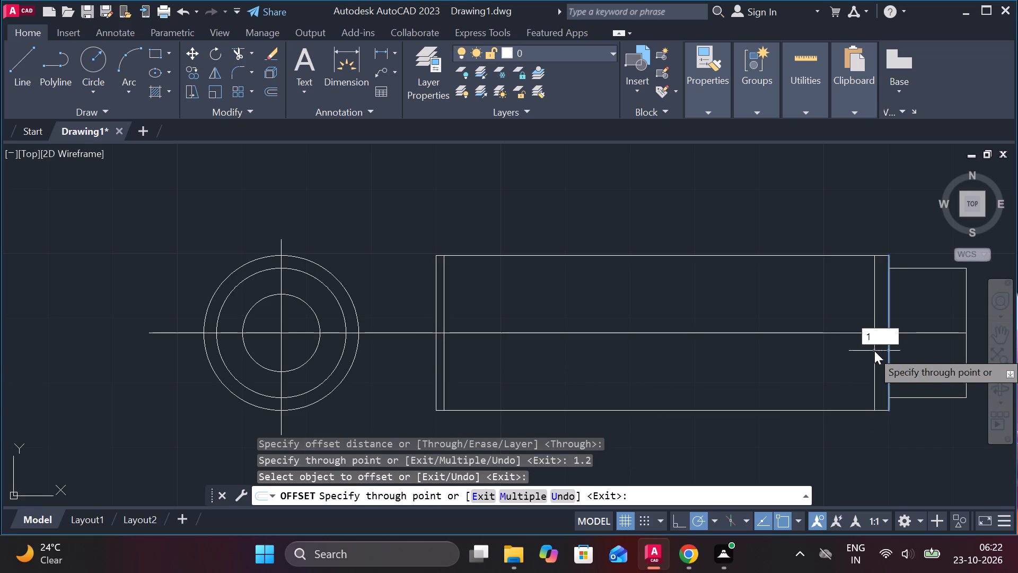
key(2)
key(Return)
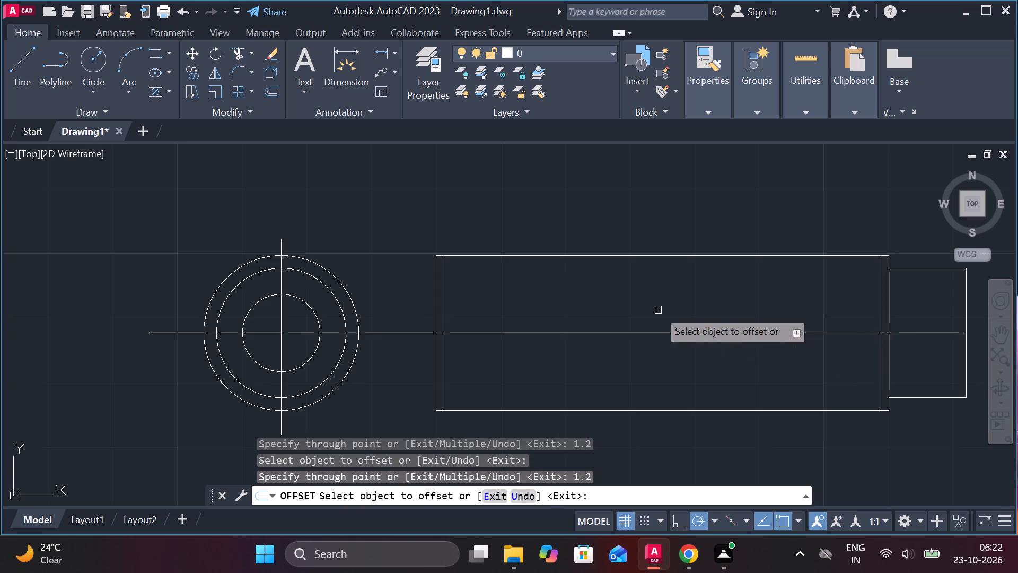
scroll(478, 284, up, 1)
middle_drag(488, 284, 536, 329)
scroll(526, 329, up, 2)
key(Escape)
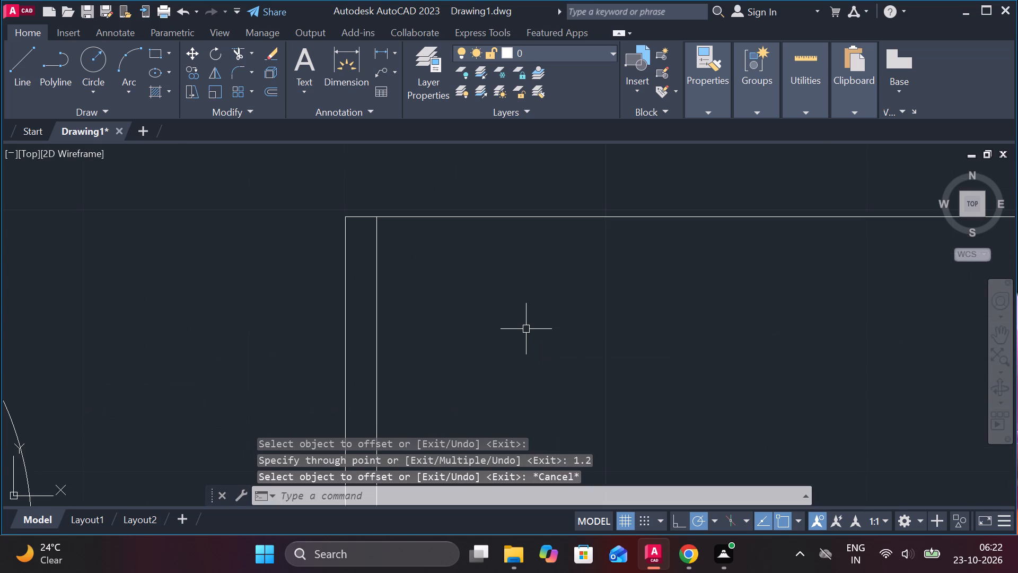
Chamfer the upper and lower corners at the left end of the side view's large body, 1.2 at 45°.
text(CH)
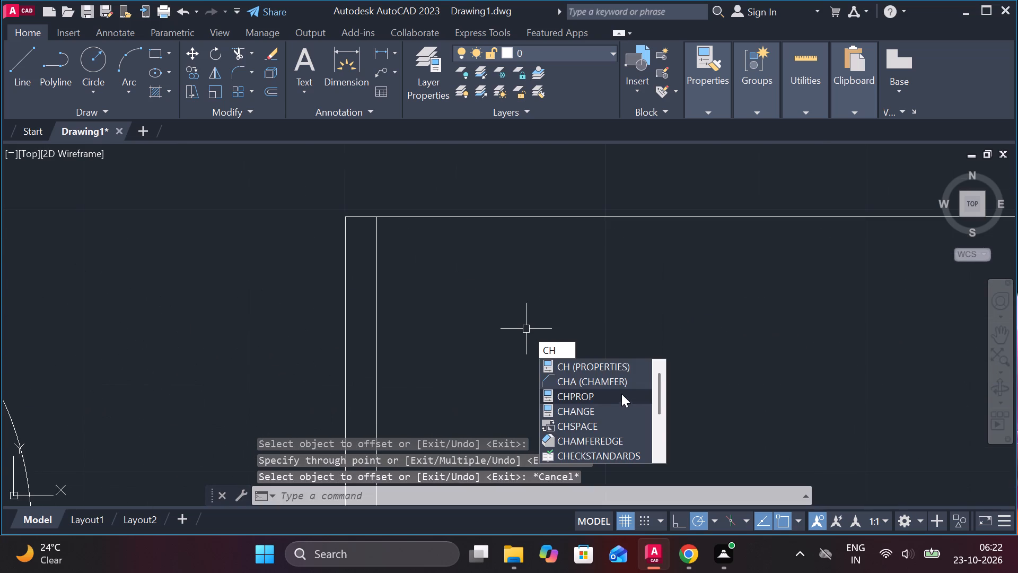
click(615, 388)
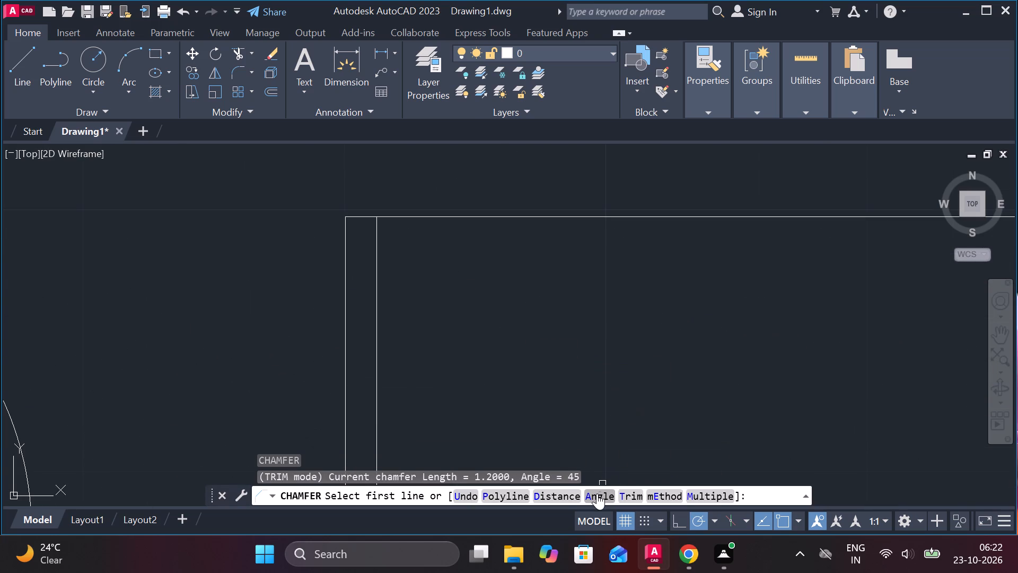
click(347, 239)
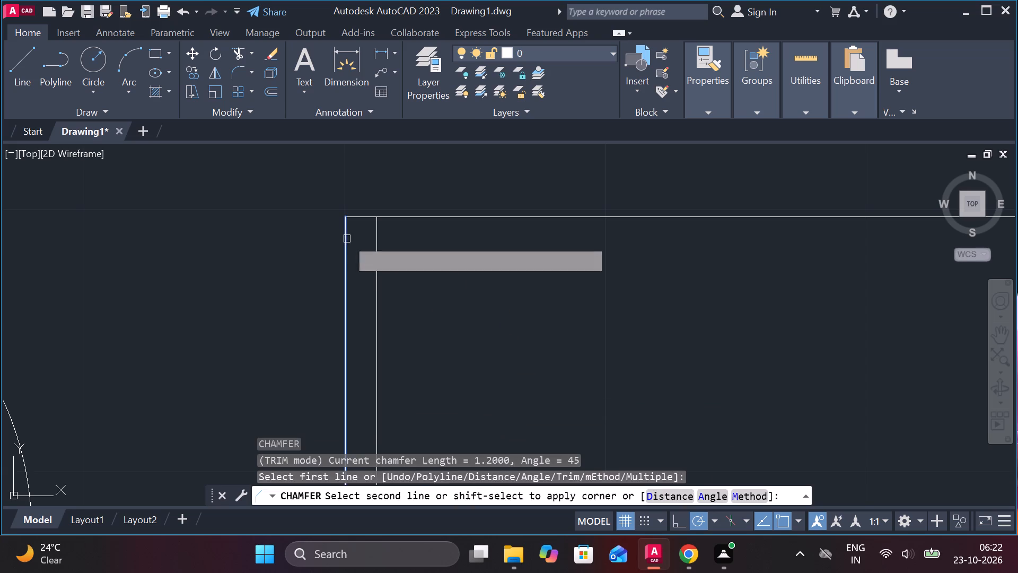
click(368, 219)
scroll(467, 304, down, 3)
scroll(468, 375, up, 2)
middle_drag(468, 375, 542, 185)
scroll(519, 259, up, 2)
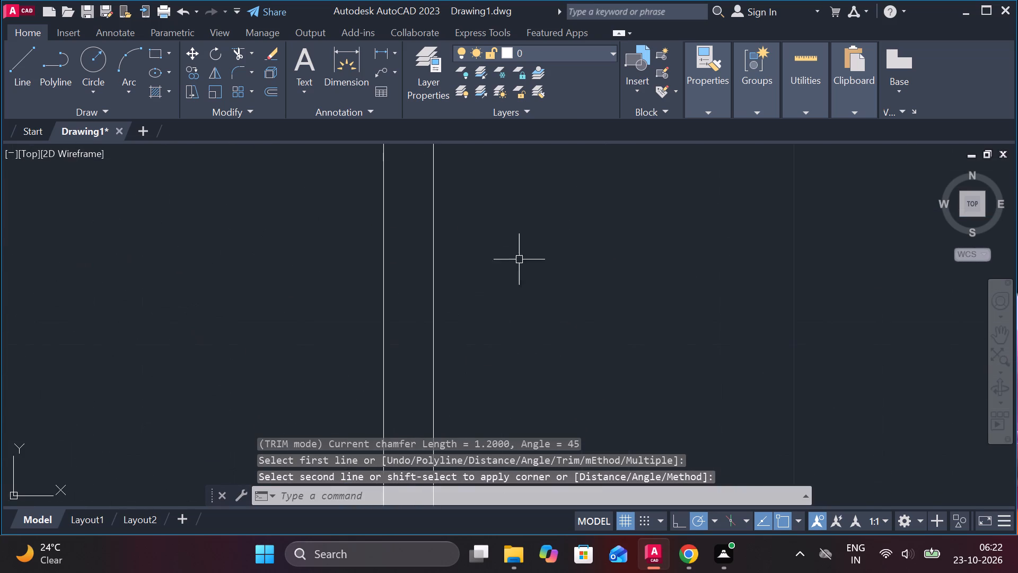
key(space)
click(381, 399)
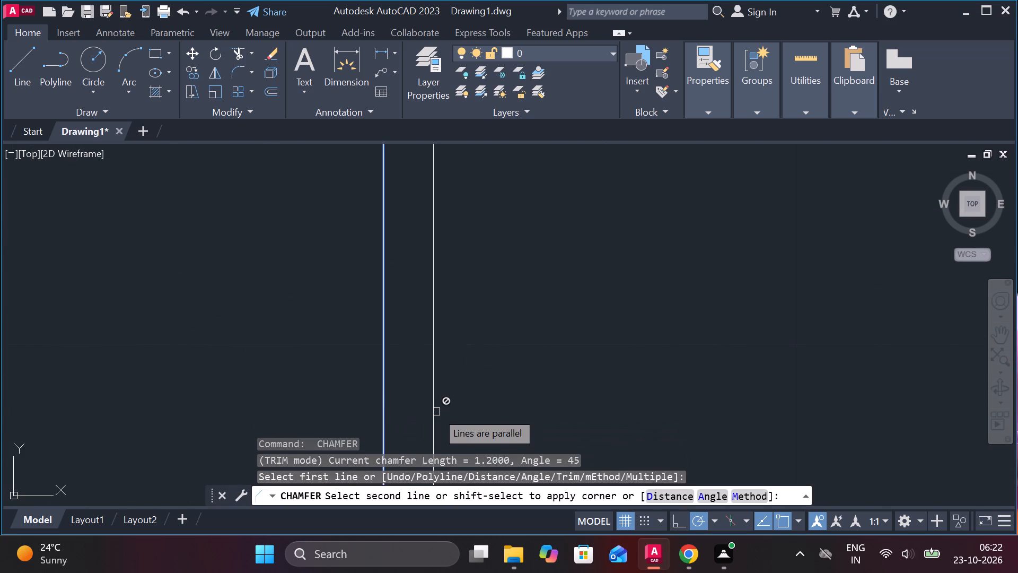
middle_drag(436, 412, 523, 223)
click(515, 331)
scroll(516, 336, down, 3)
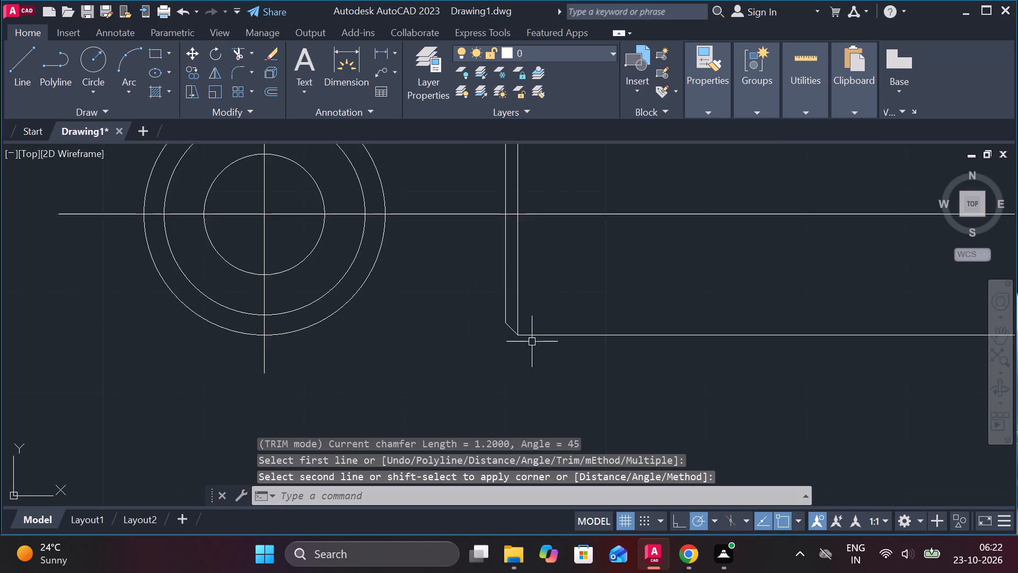
Chamfer the upper and lower corners at the large body's right end, beside the small step, 1.2 at 45°.
scroll(555, 341, down, 2)
middle_drag(630, 361, 505, 392)
scroll(607, 288, up, 2)
key(space)
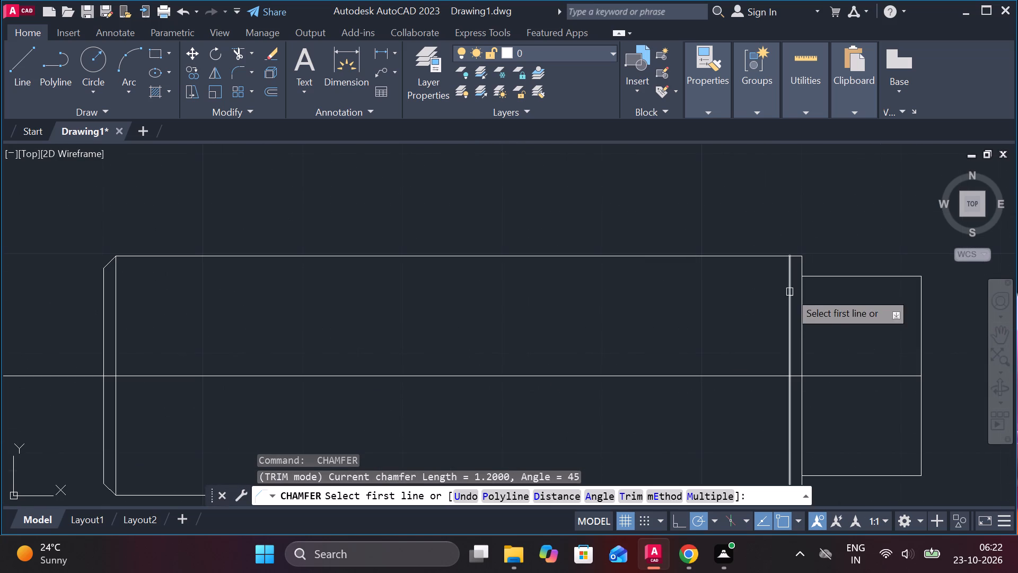
scroll(790, 291, up, 2)
click(815, 247)
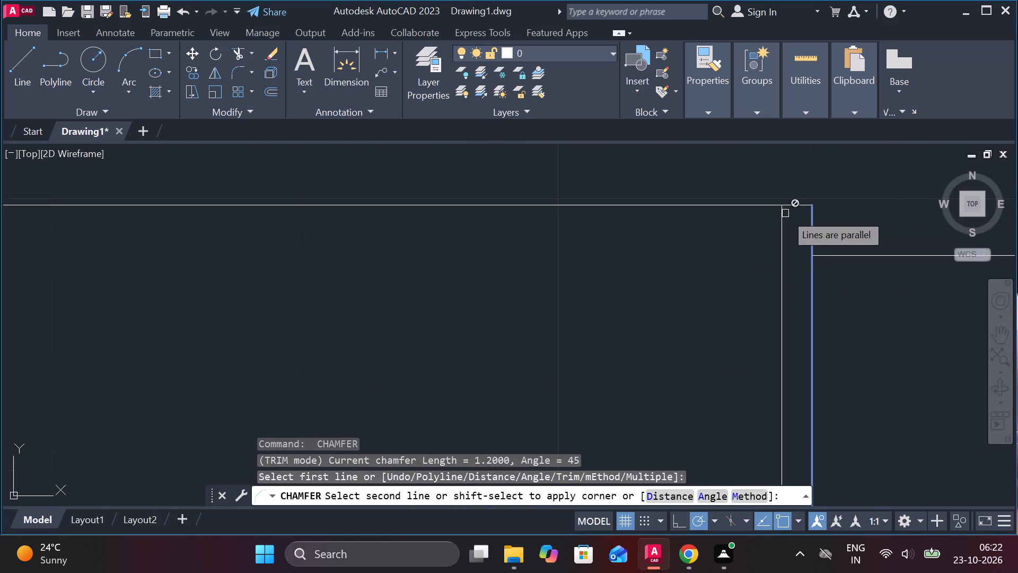
click(782, 209)
scroll(791, 283, down, 1)
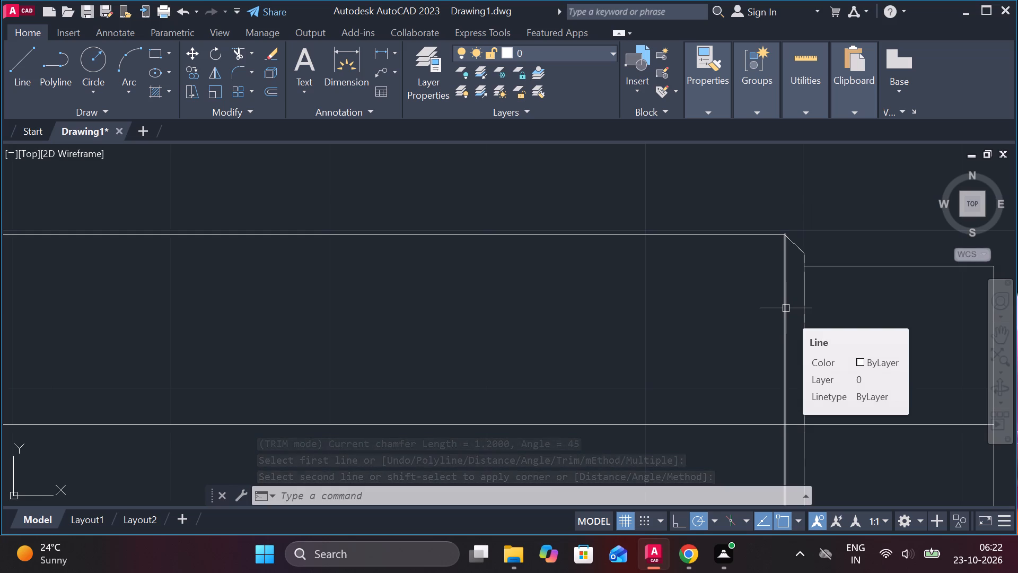
scroll(740, 313, down, 2)
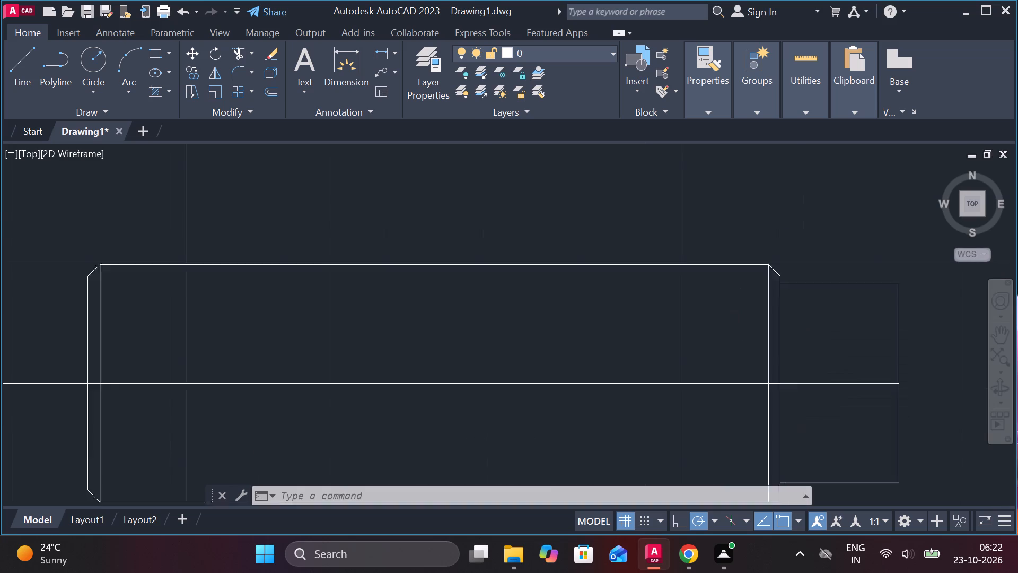
scroll(797, 357, down, 1)
scroll(780, 384, up, 2)
middle_drag(782, 399, 751, 370)
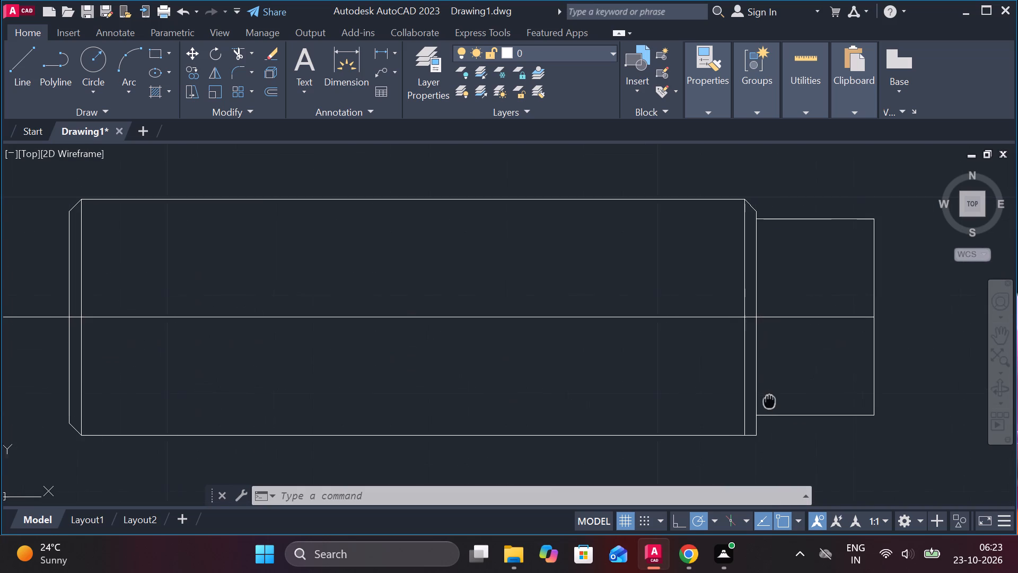
middle_drag(751, 370, 731, 322)
scroll(696, 360, up, 1)
key(space)
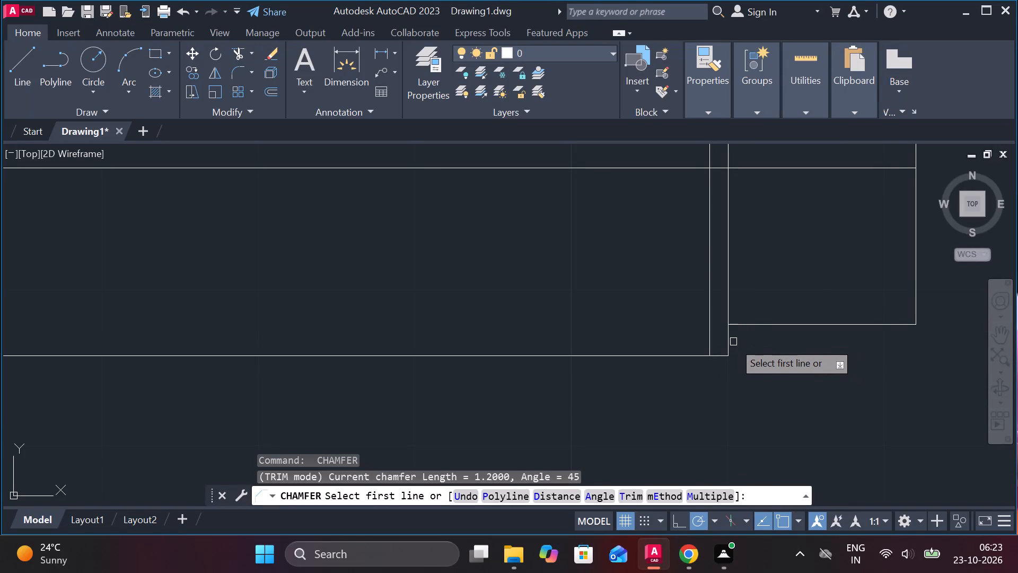
click(732, 339)
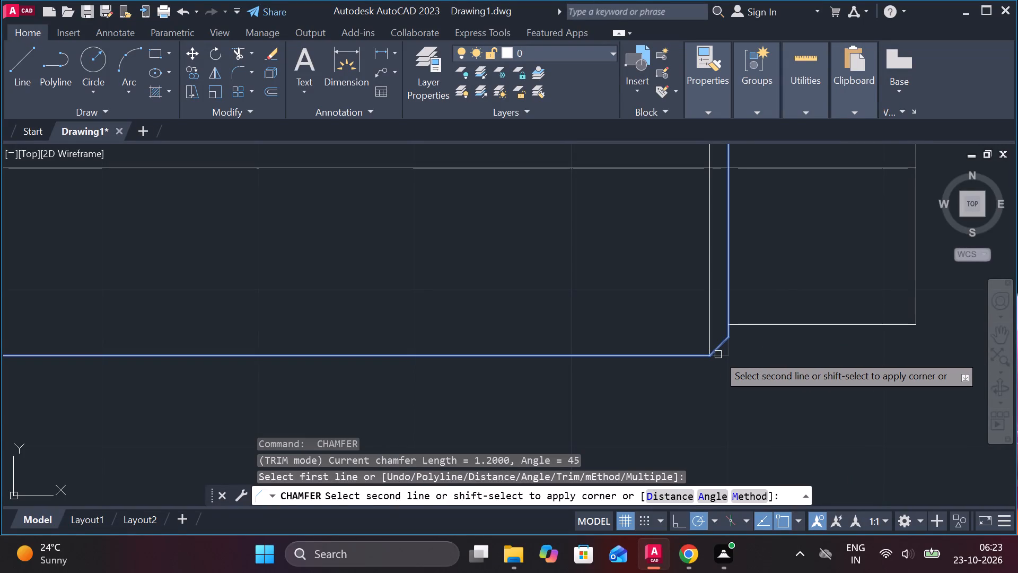
click(718, 354)
scroll(718, 354, down, 3)
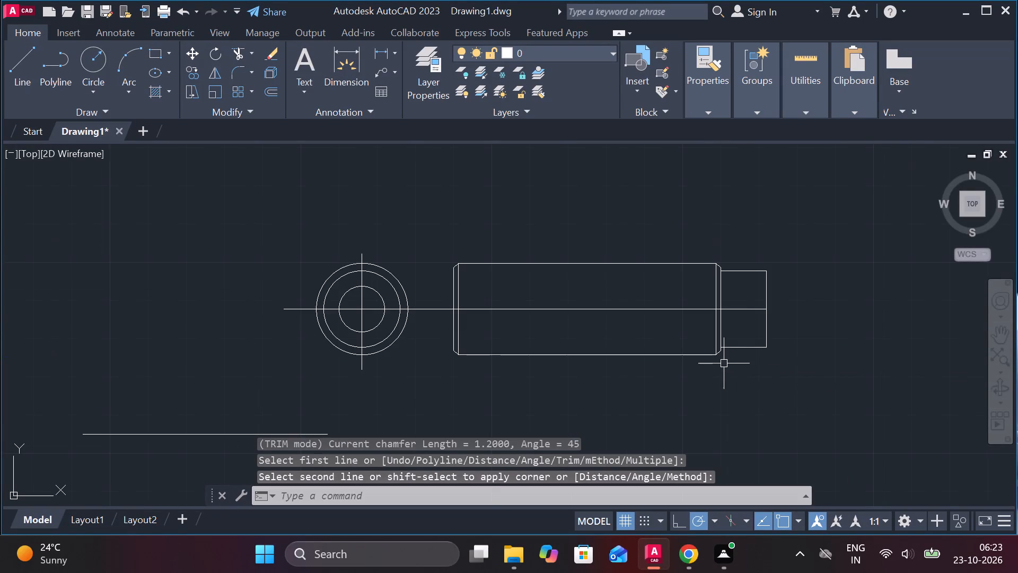
key(Escape)
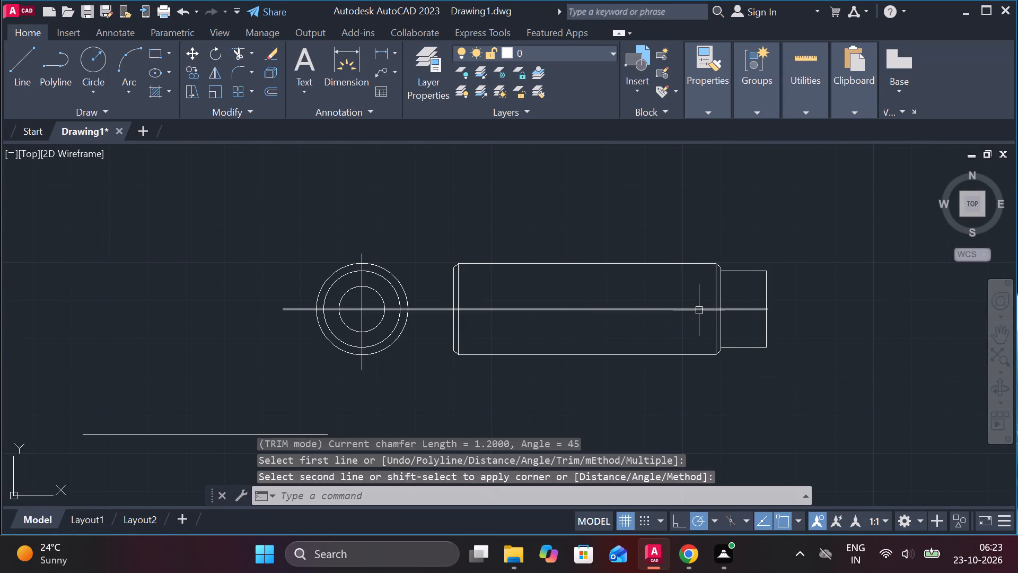
Chamfer the two outer corners of the small step's free end, 1.2 at 45°.
scroll(767, 302, up, 2)
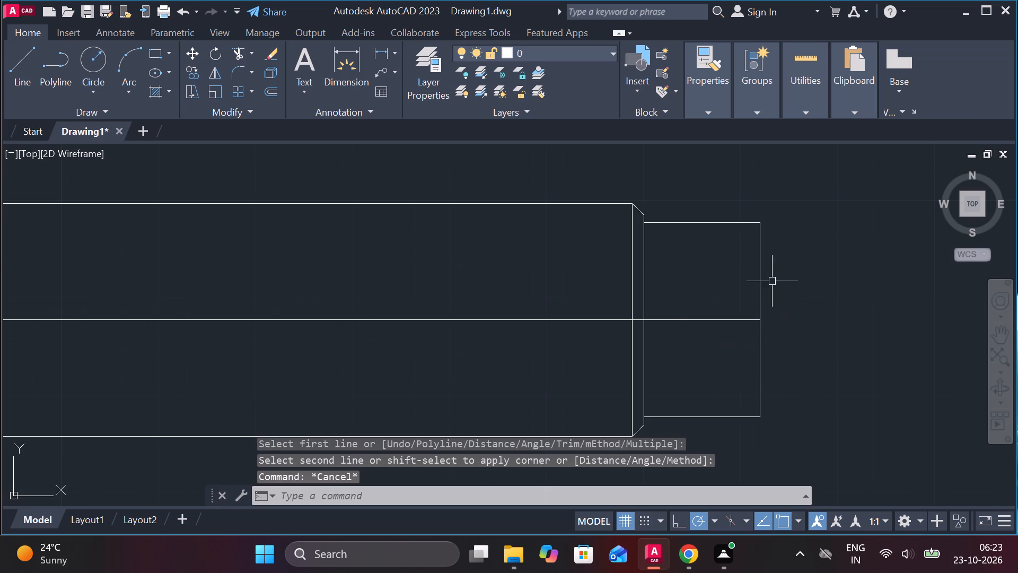
key(space)
click(746, 225)
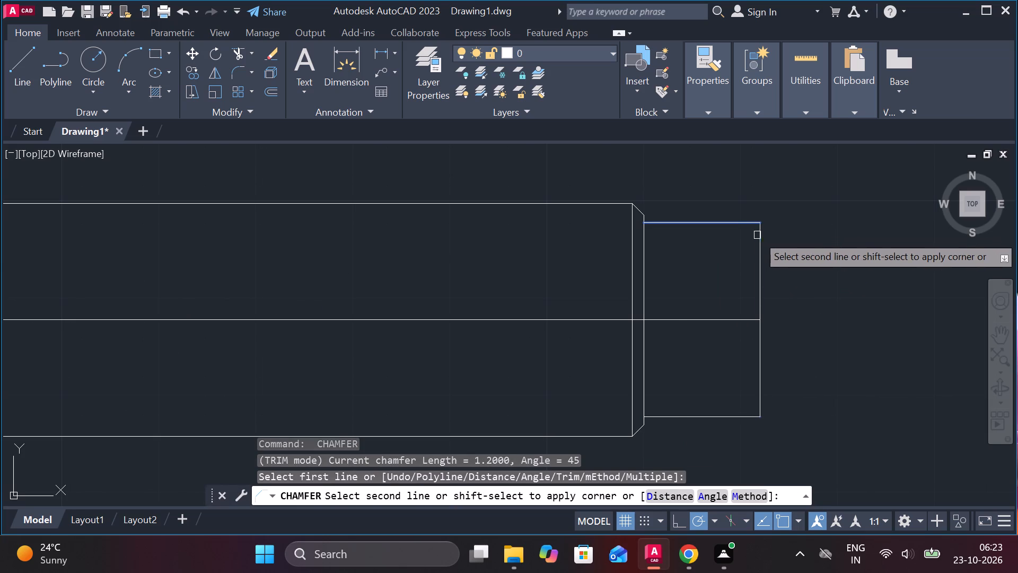
click(757, 235)
key(space)
click(758, 380)
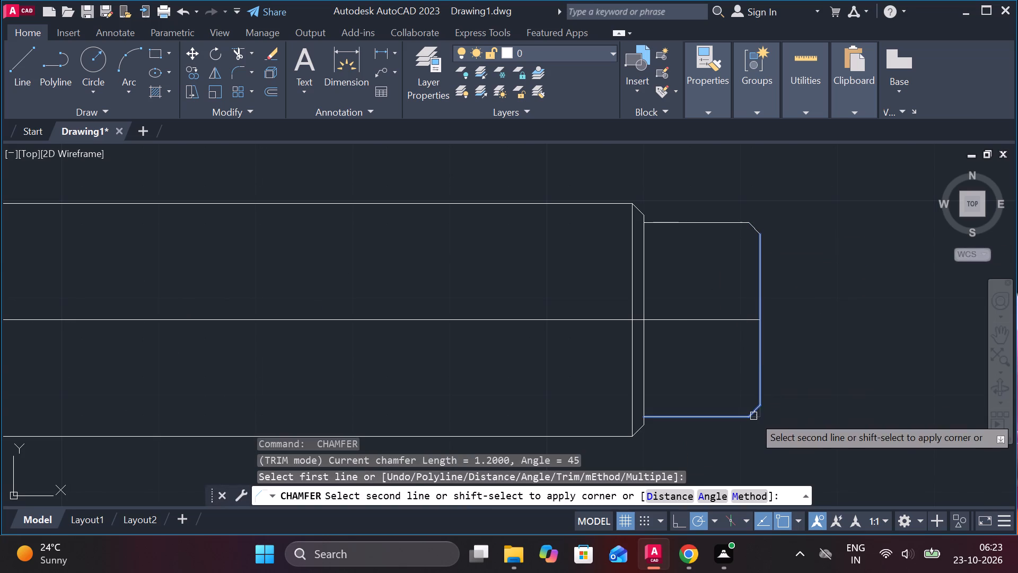
click(753, 416)
key(Escape)
Draw a vertical line on the small step joining the inner ends of its two chamfers.
key(l)
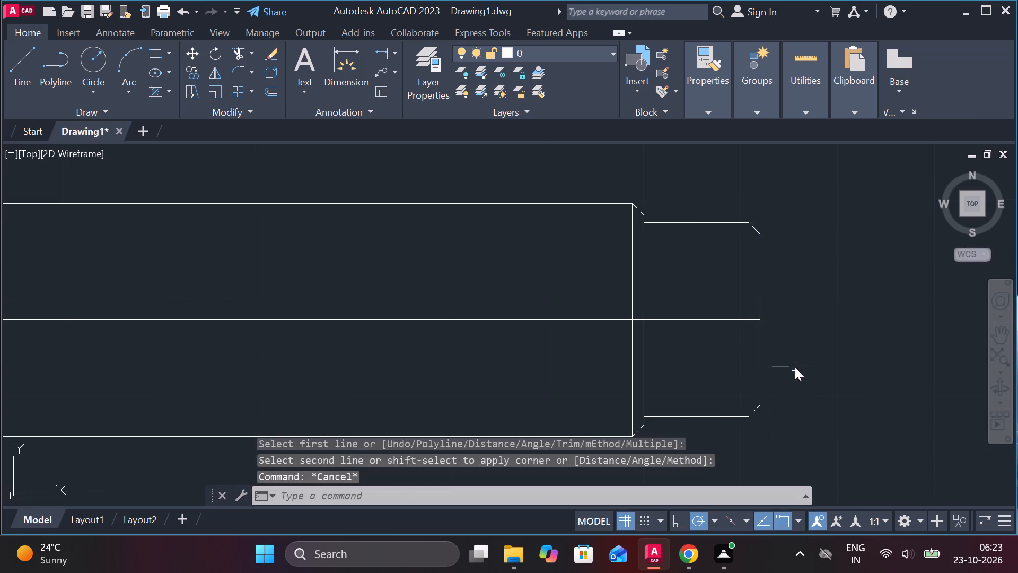
key(Return)
click(746, 222)
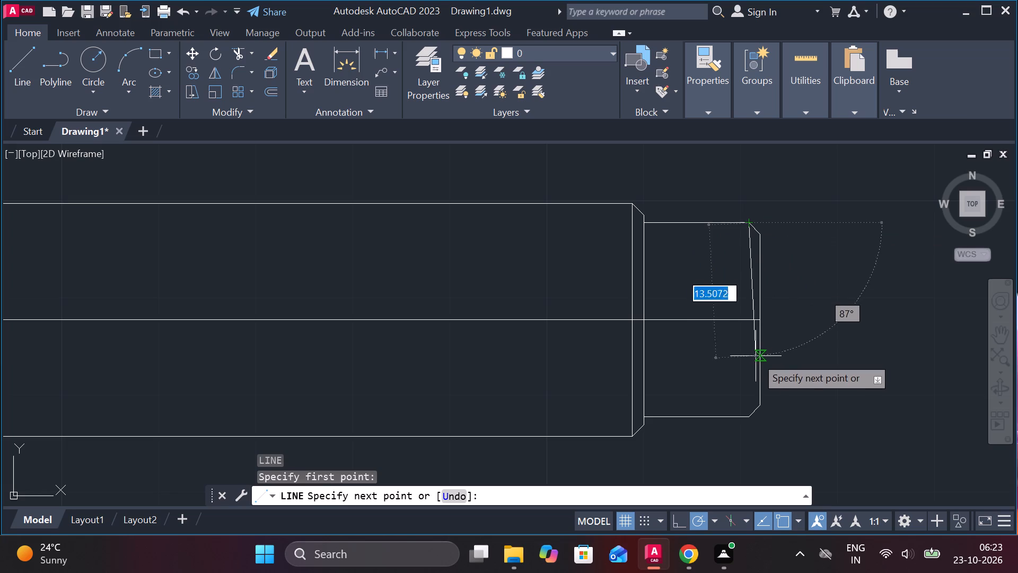
click(748, 418)
scroll(825, 399, down, 2)
key(Escape)
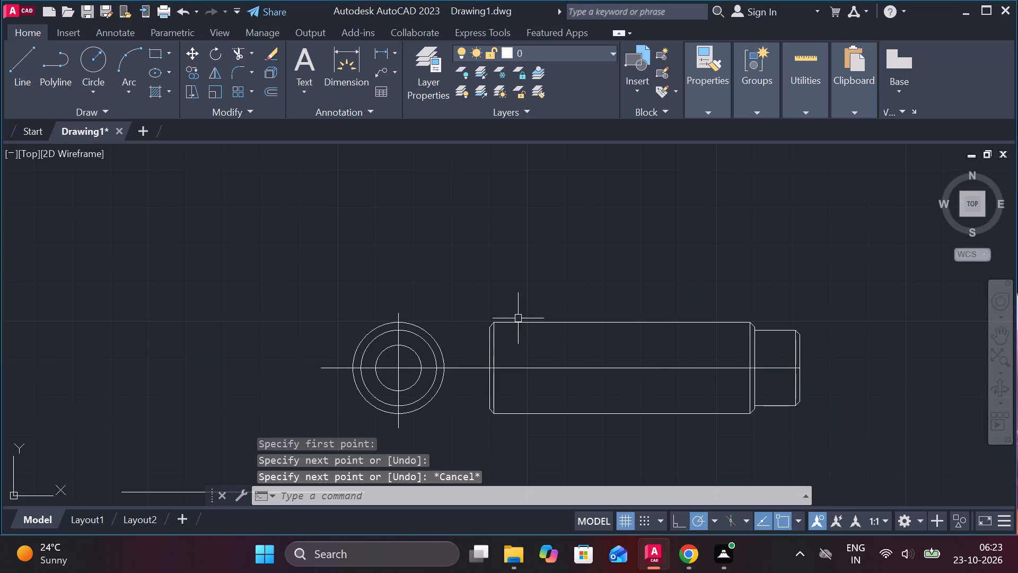
Project horizontal lines from the inner circle's top and bottom quadrants through the side view, past the small step's end.
key(space)
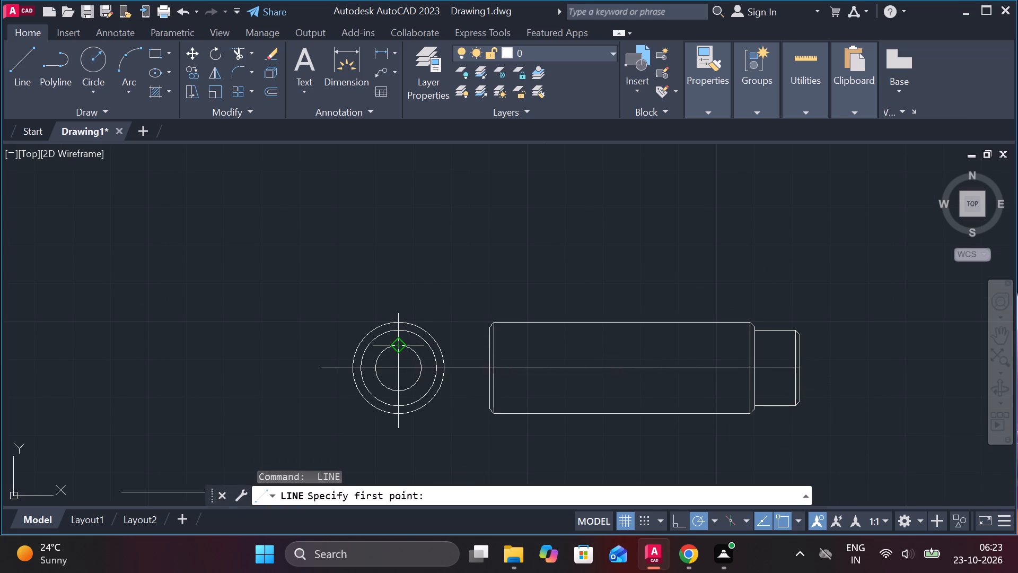
click(398, 345)
click(838, 352)
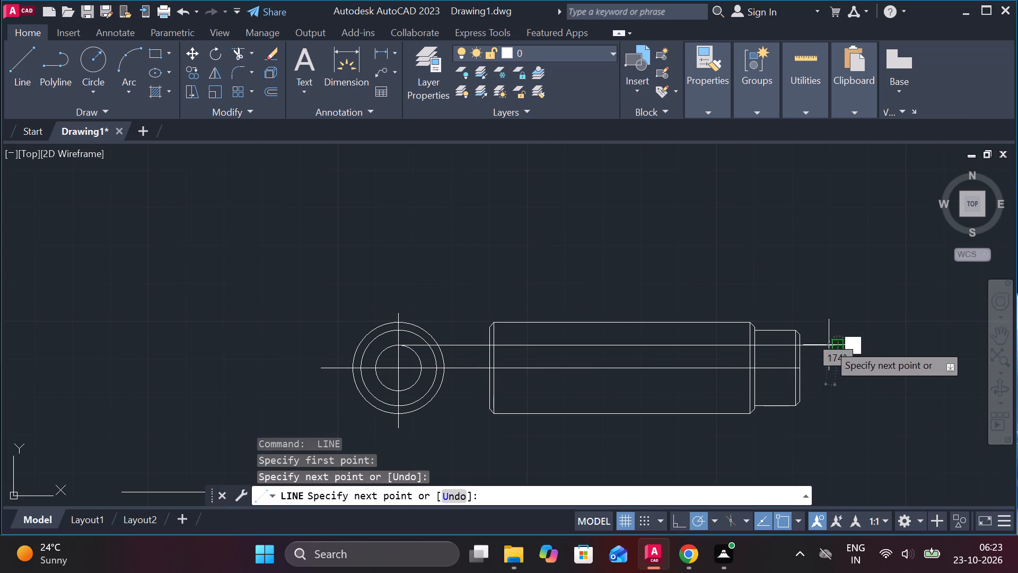
key(Escape)
key(space)
click(403, 396)
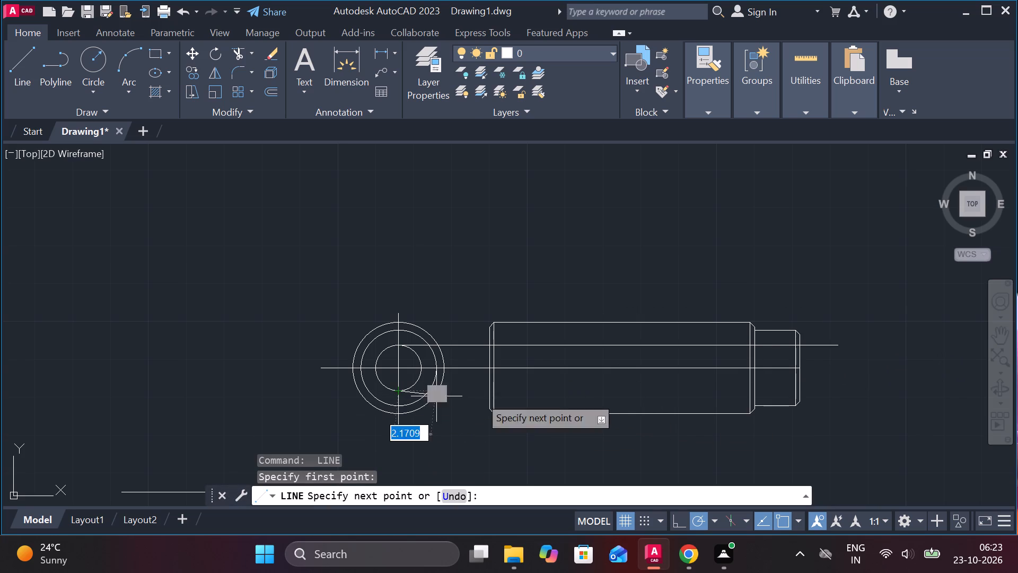
click(860, 394)
key(Escape)
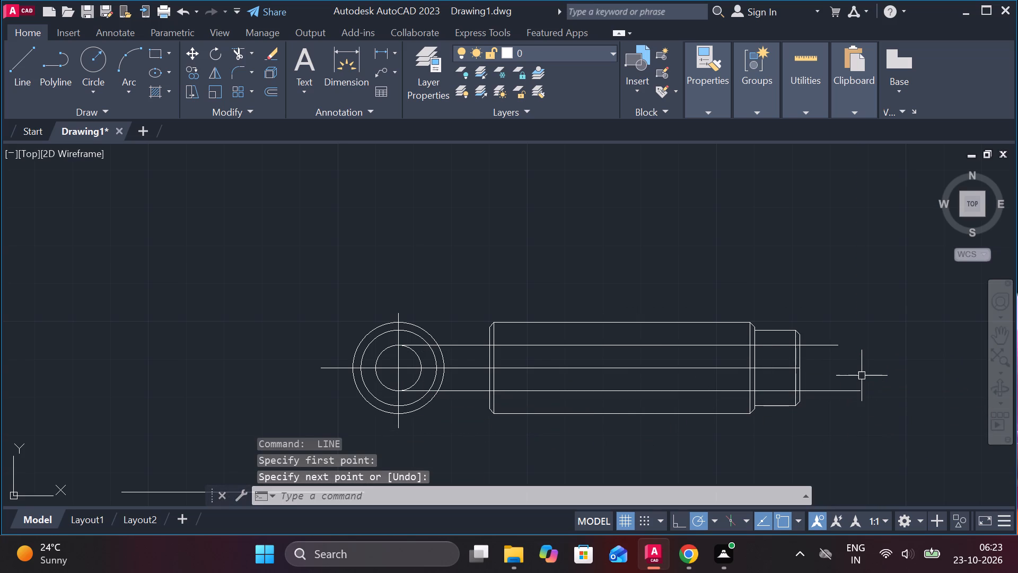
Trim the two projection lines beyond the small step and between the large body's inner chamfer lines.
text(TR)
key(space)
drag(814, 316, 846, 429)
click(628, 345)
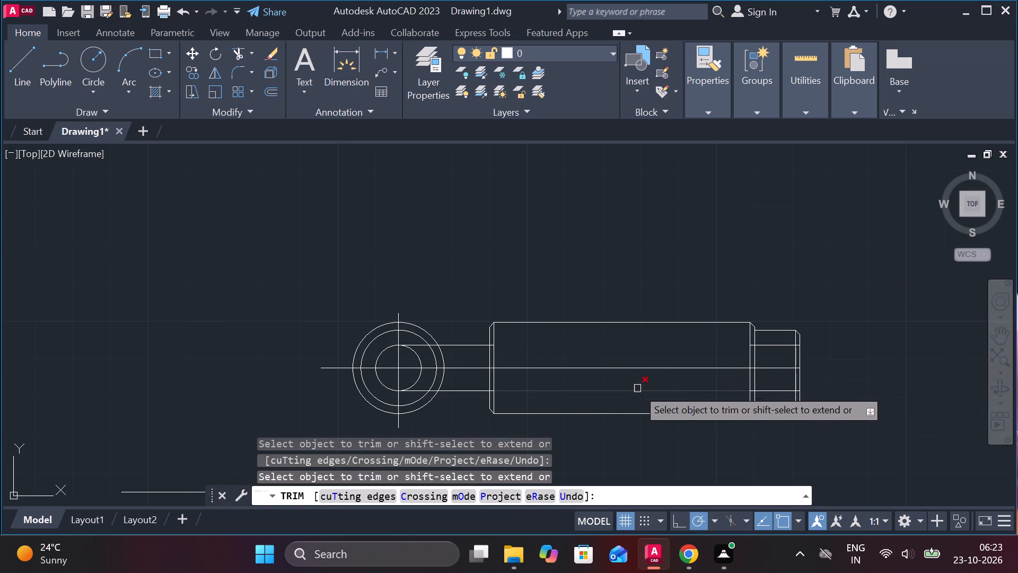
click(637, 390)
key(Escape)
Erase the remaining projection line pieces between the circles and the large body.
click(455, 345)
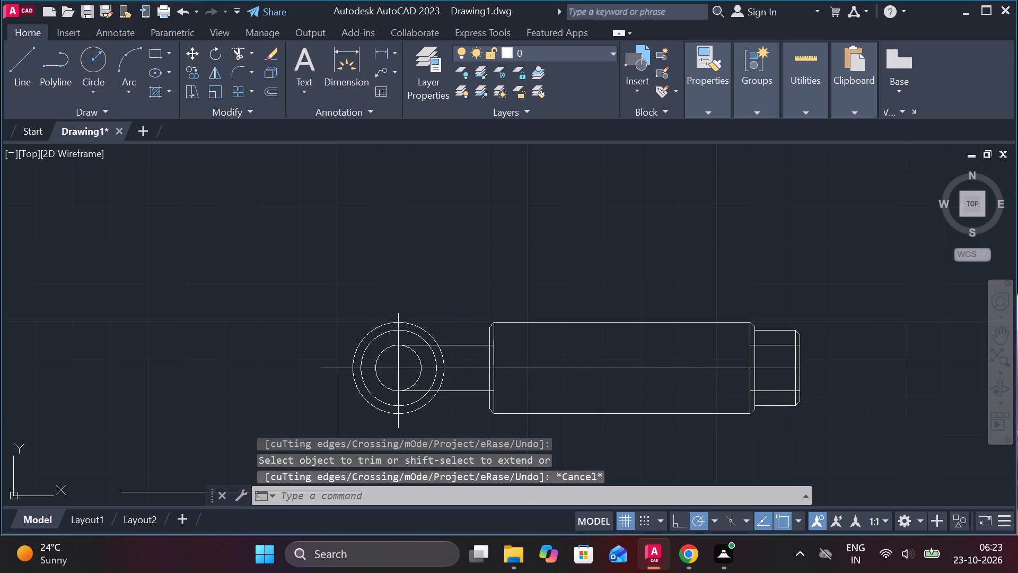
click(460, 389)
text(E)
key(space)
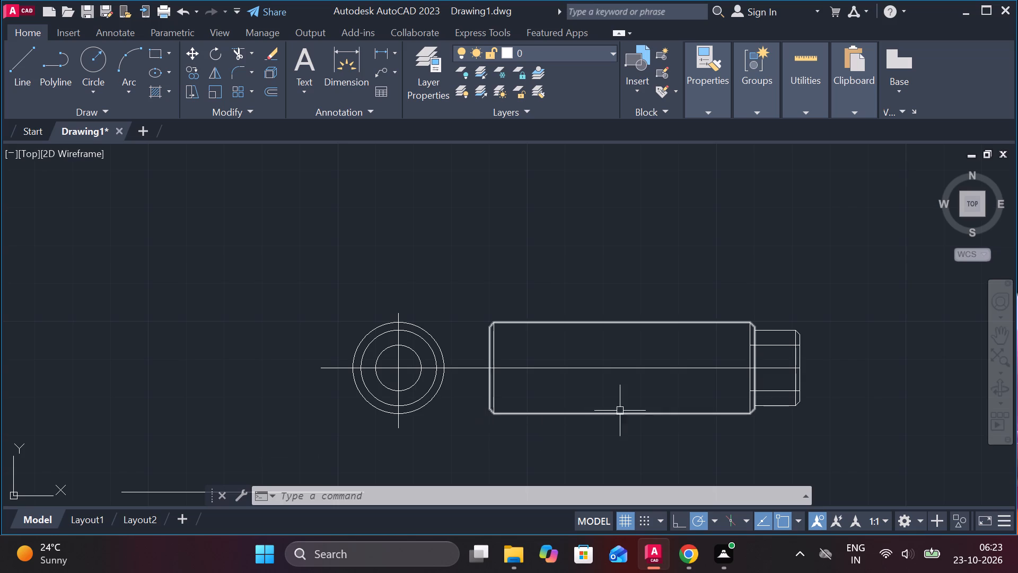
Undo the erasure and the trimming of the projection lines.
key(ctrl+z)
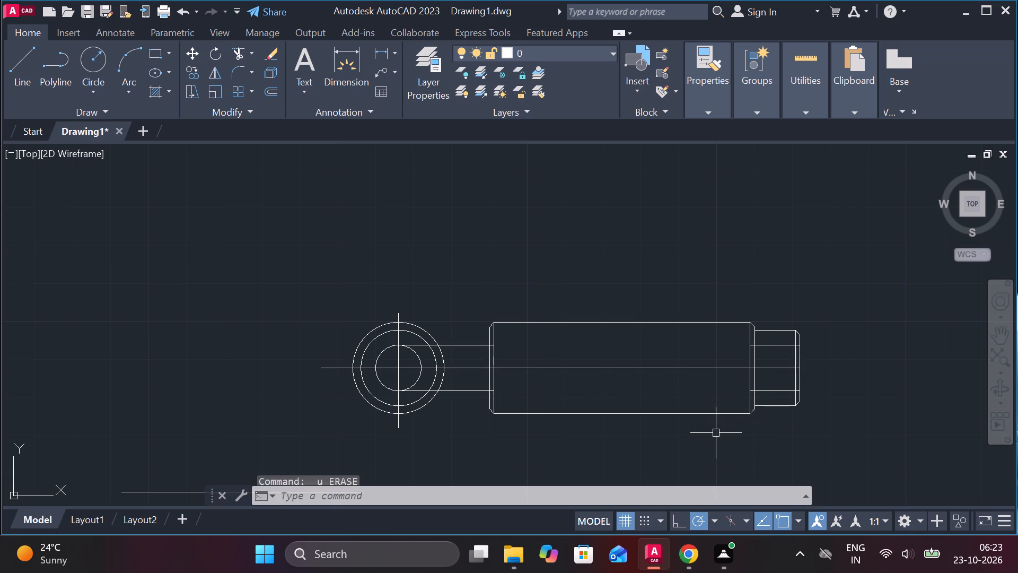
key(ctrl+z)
Trim the projection lines beyond the small step's end and in the gap between the outer circle and the body.
text(TR)
key(space)
drag(830, 311, 830, 416)
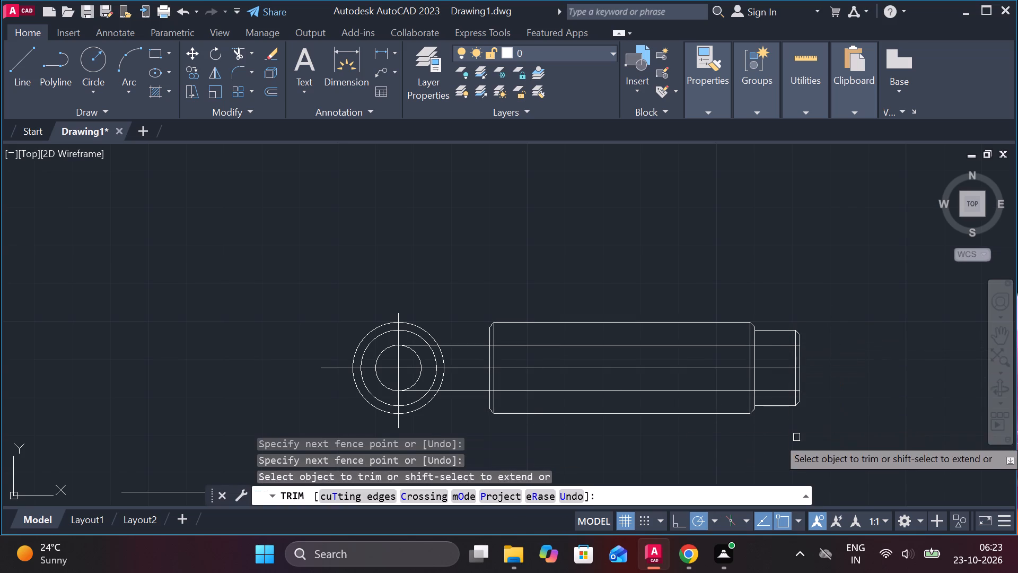
click(462, 346)
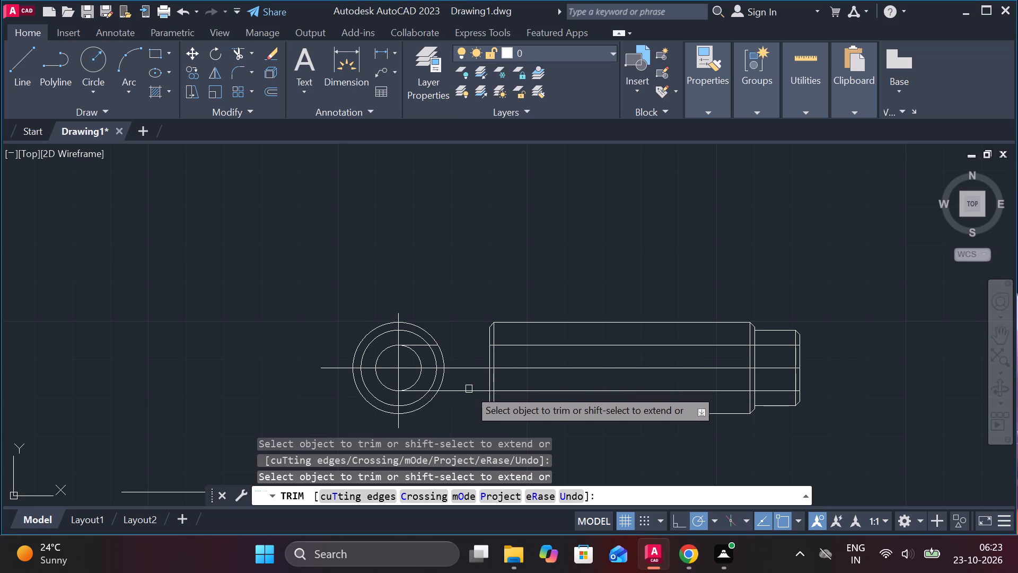
click(469, 390)
scroll(409, 409, up, 2)
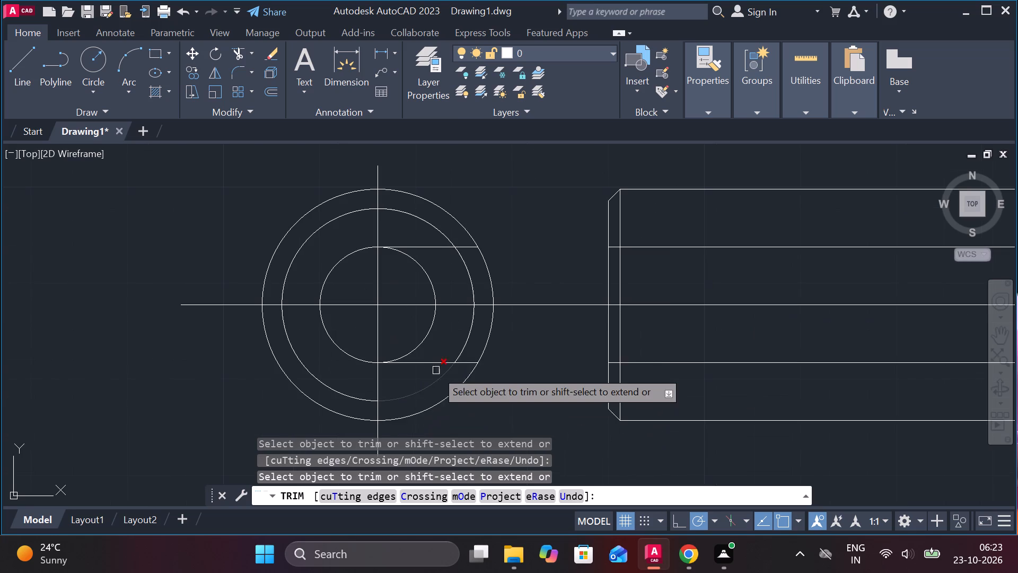
key(Escape)
Erase the two leftover projection line pieces inside the round end view.
click(432, 368)
click(433, 362)
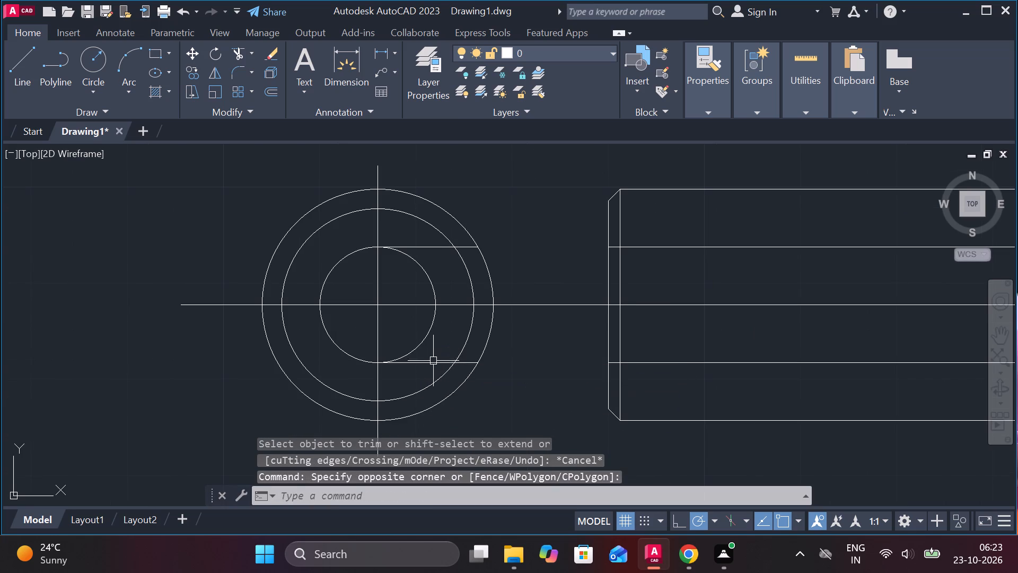
click(432, 366)
click(428, 249)
text(E)
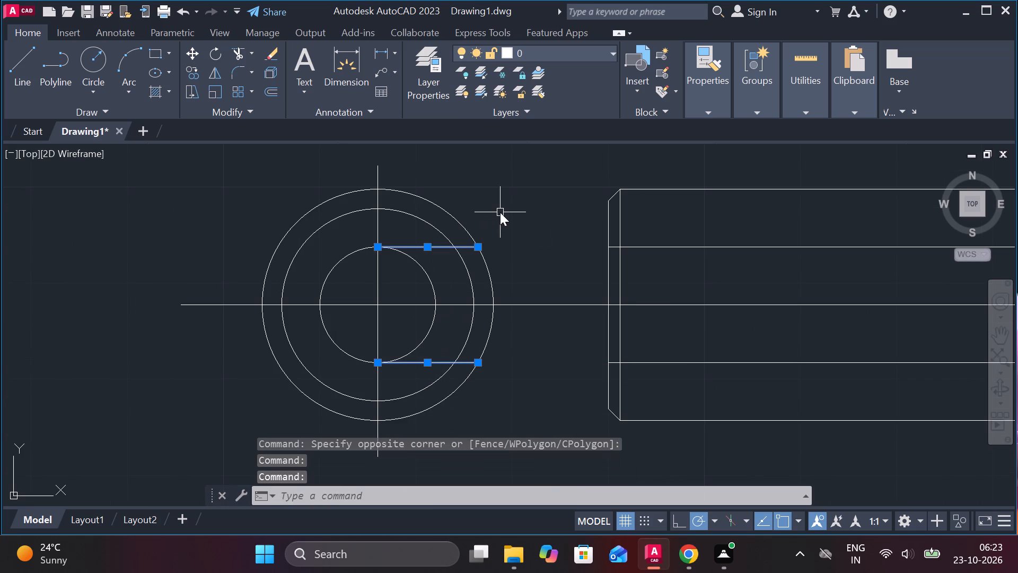
key(space)
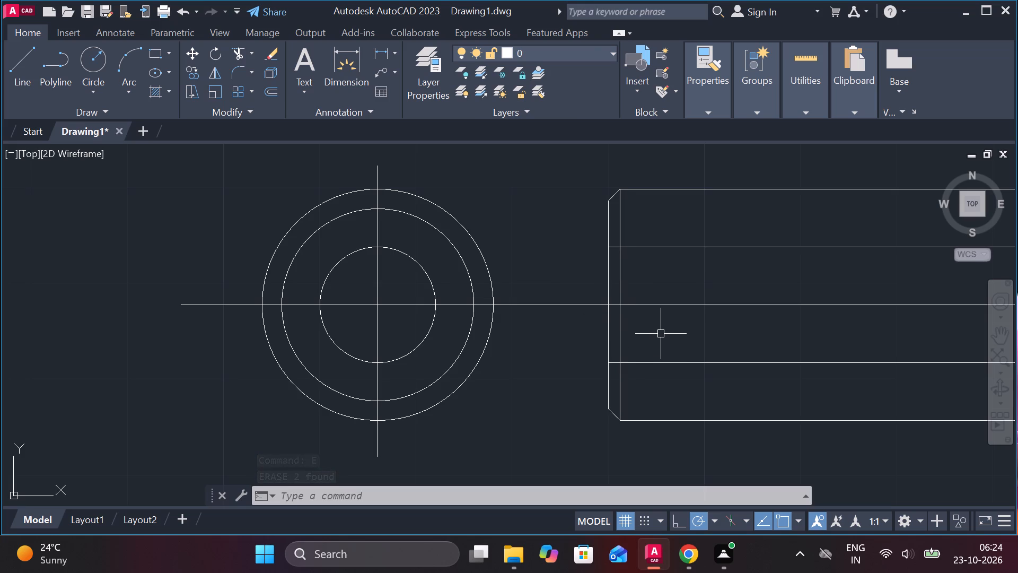
Offset the vertical chamfer edge at the large body's end facing the round view by 8 into the body.
click(624, 328)
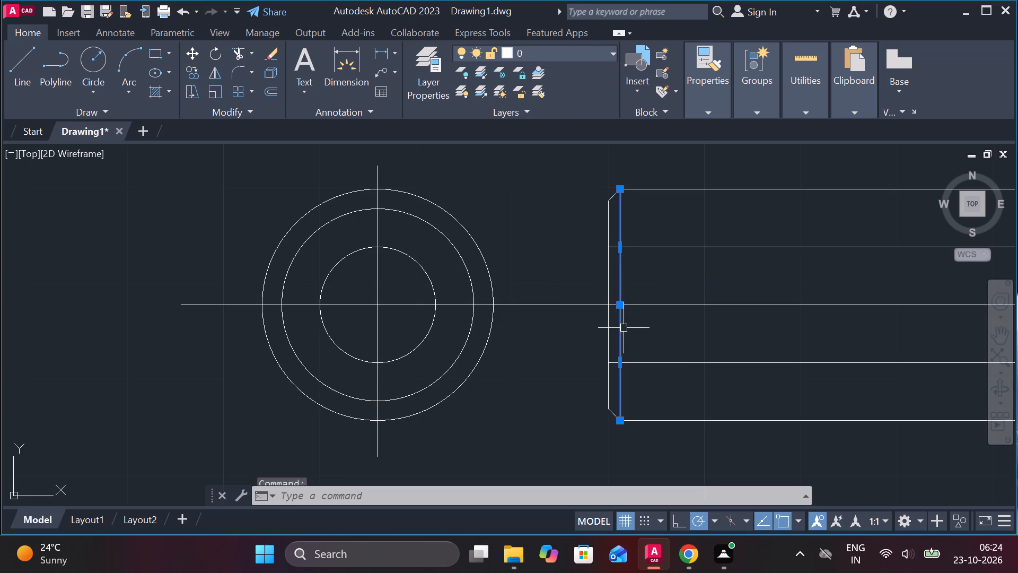
key(o)
key(Return)
key(Return)
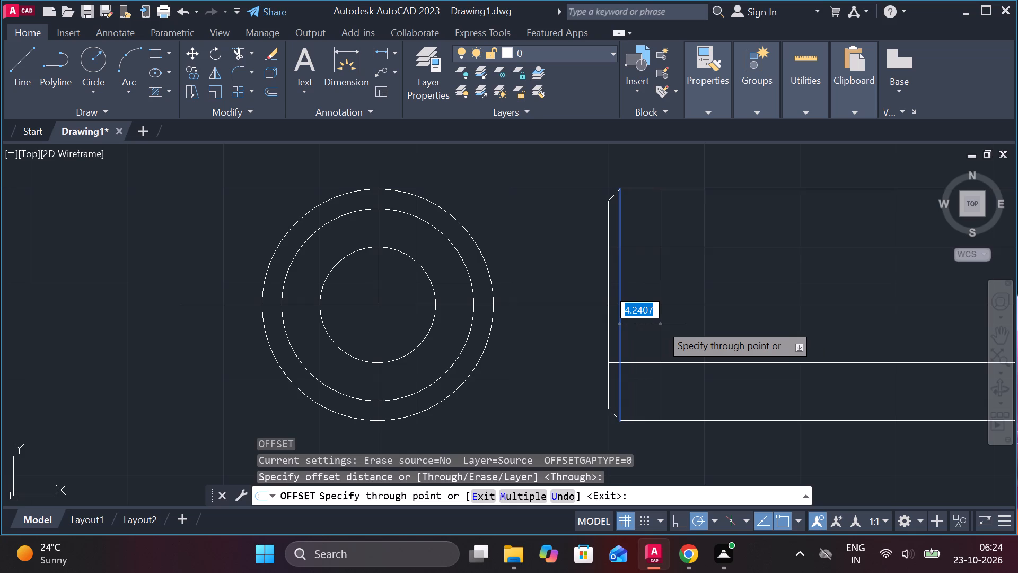
key(8)
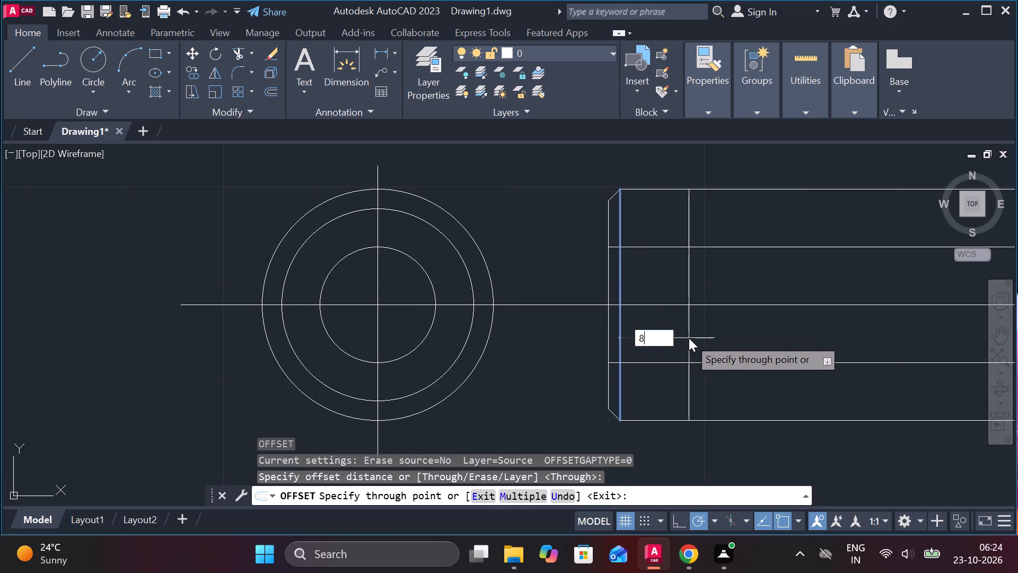
key(Return)
middle_drag(714, 368, 624, 358)
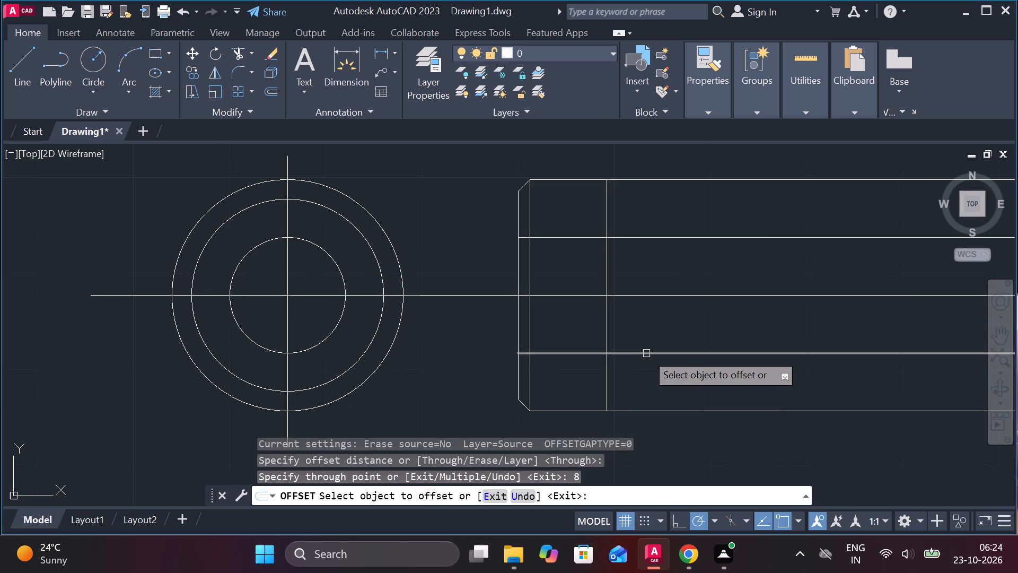
key(Escape)
Trim the two bore lines between the body's chamfered end face and the 8 offset line.
text(TR)
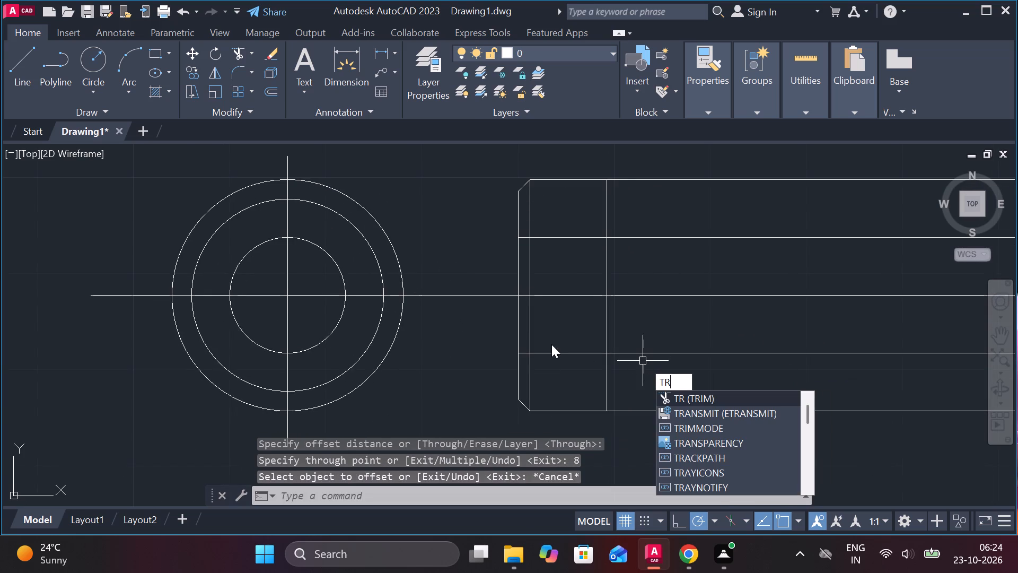
key(space)
click(572, 359)
click(572, 340)
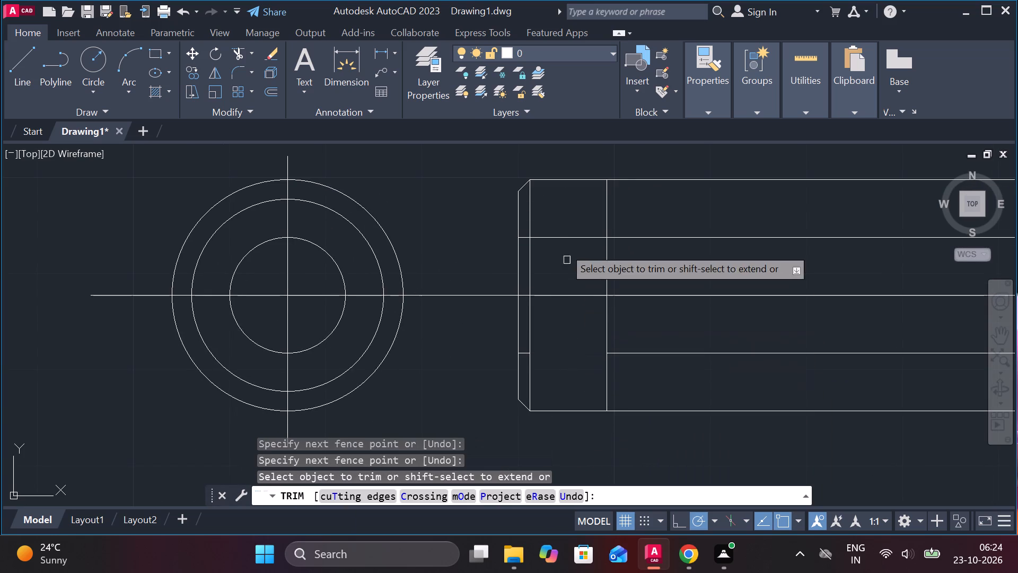
click(565, 239)
scroll(532, 328, up, 2)
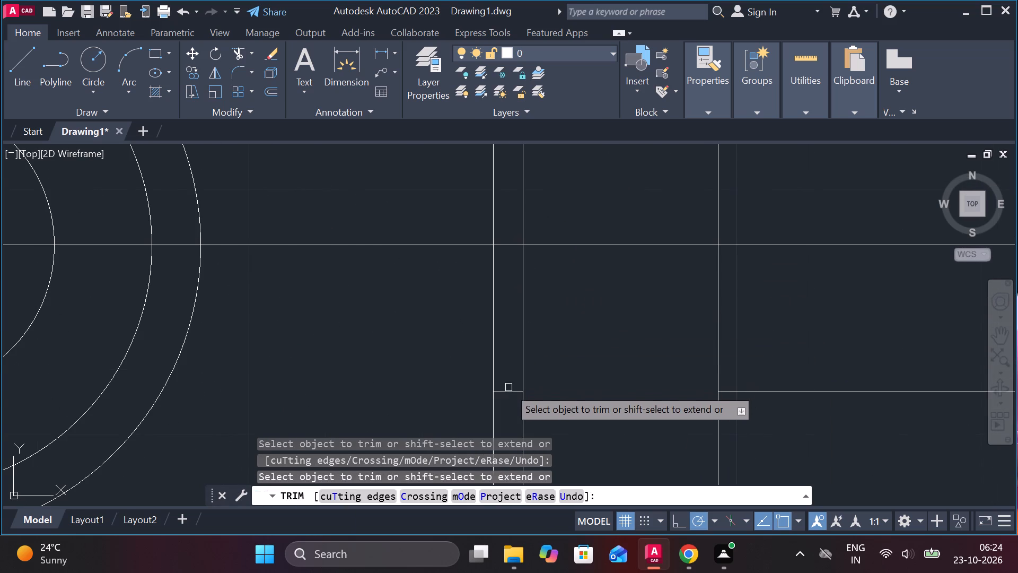
click(507, 391)
scroll(508, 373, down, 2)
click(508, 268)
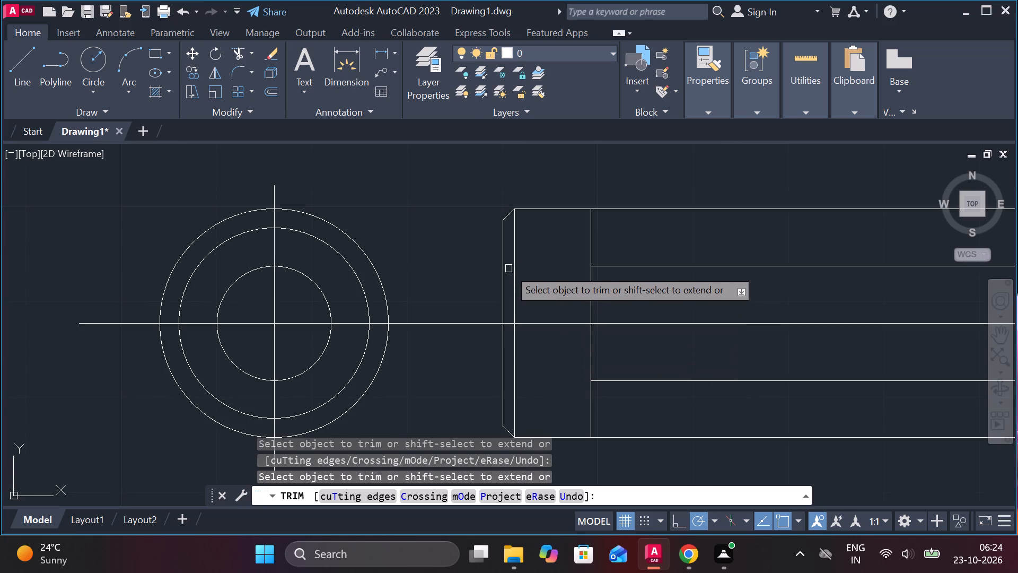
middle_drag(670, 370, 600, 352)
scroll(594, 349, down, 1)
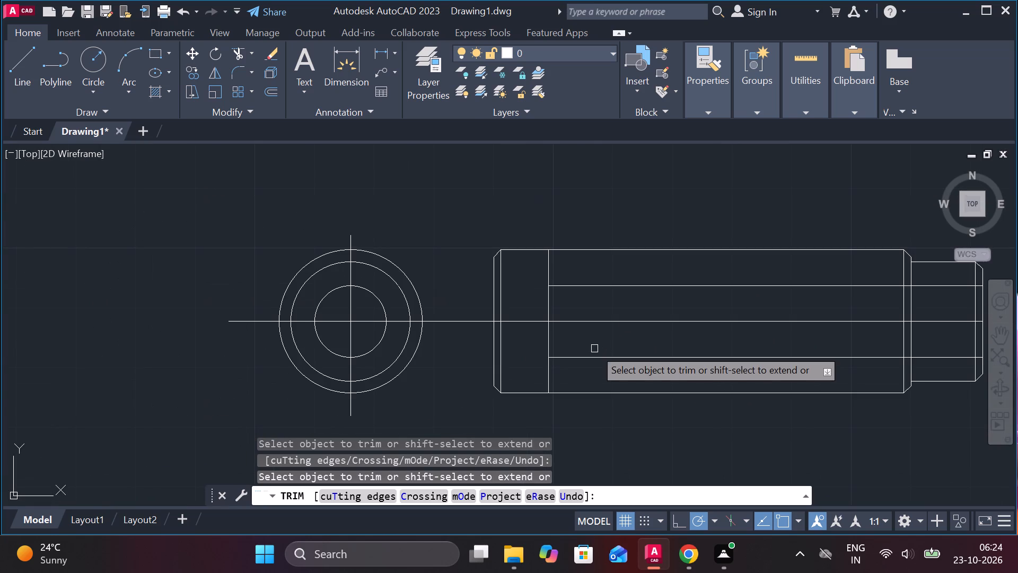
key(Escape)
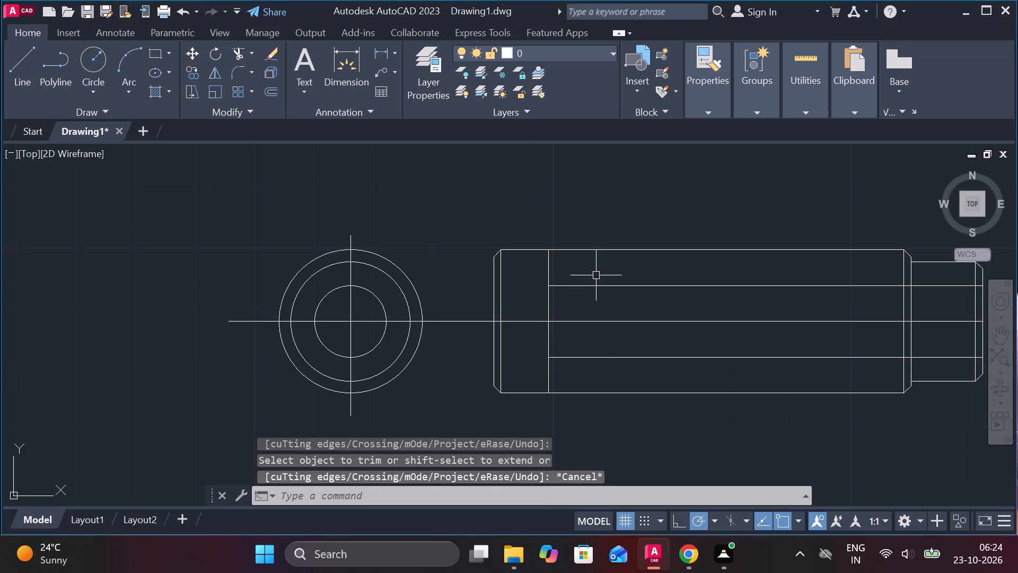
Offset the vertical line at the inner end of the bore by 3 towards the small step.
click(548, 302)
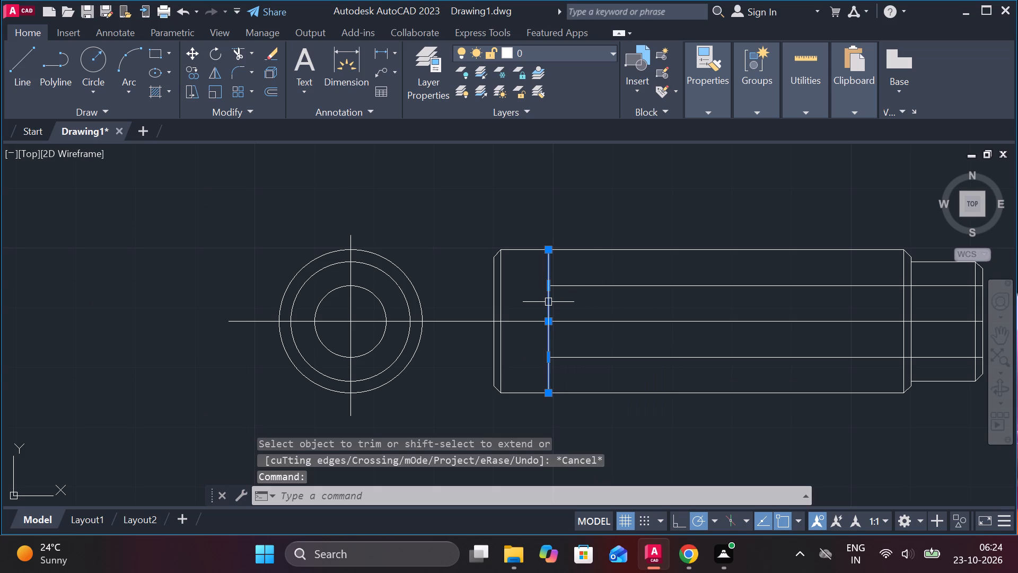
key(o)
key(Return)
key(Return)
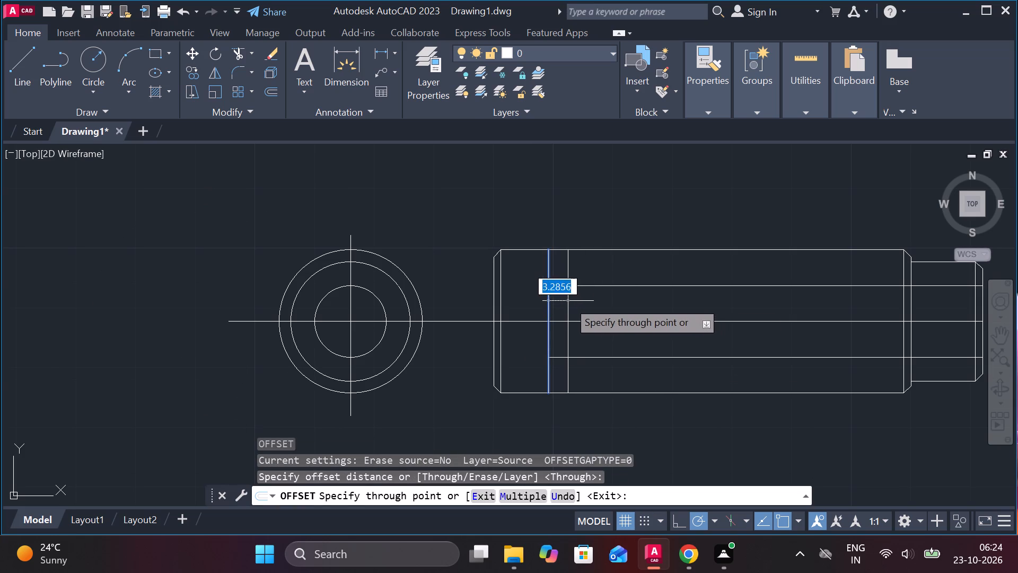
key(3)
key(Return)
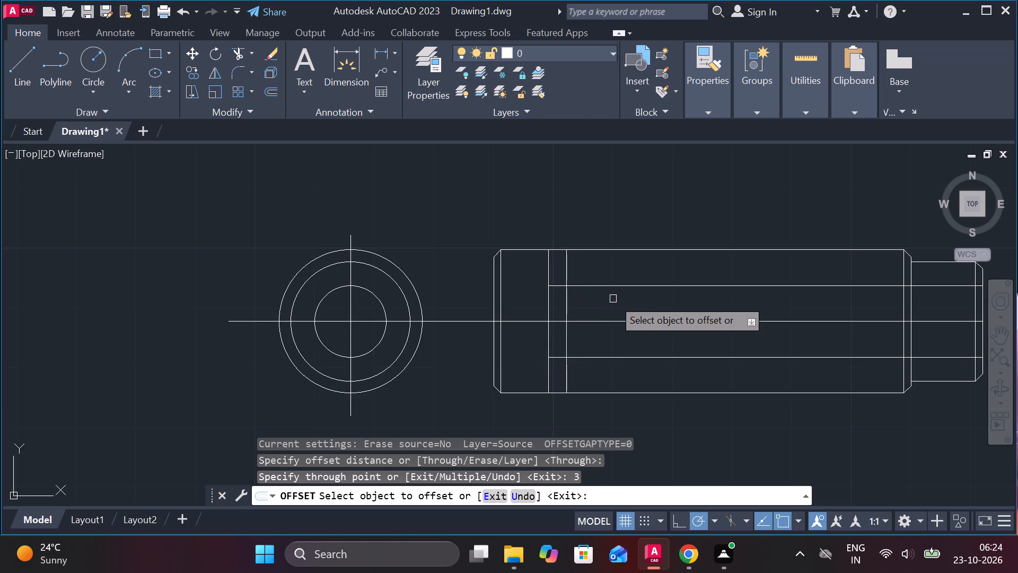
key(Escape)
key(semicolon)
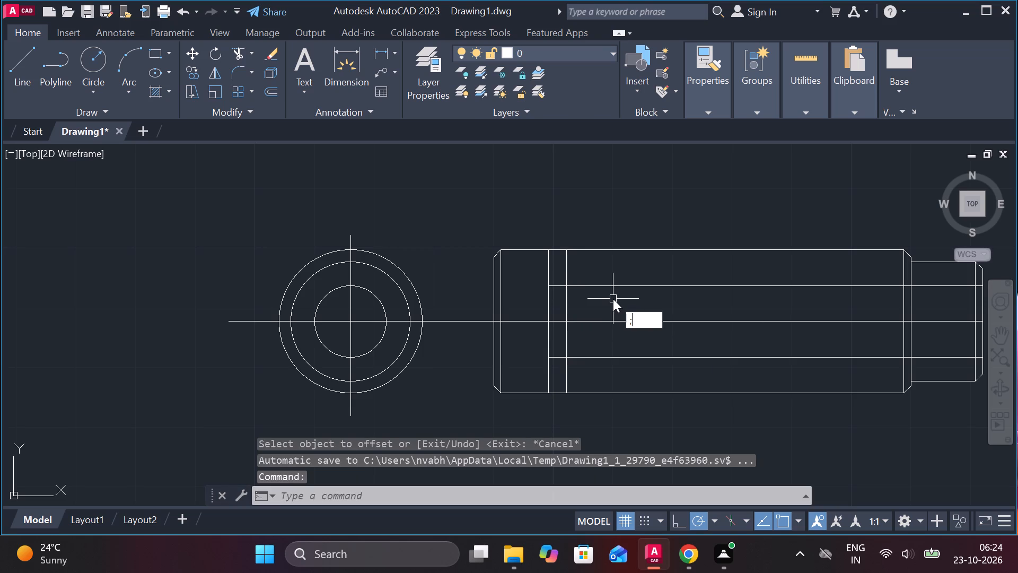
key(Escape)
Draw two sloped lines from the bore end's centreline point to the bore lines at the 3 offset line, forming a drill point.
key(l)
key(Return)
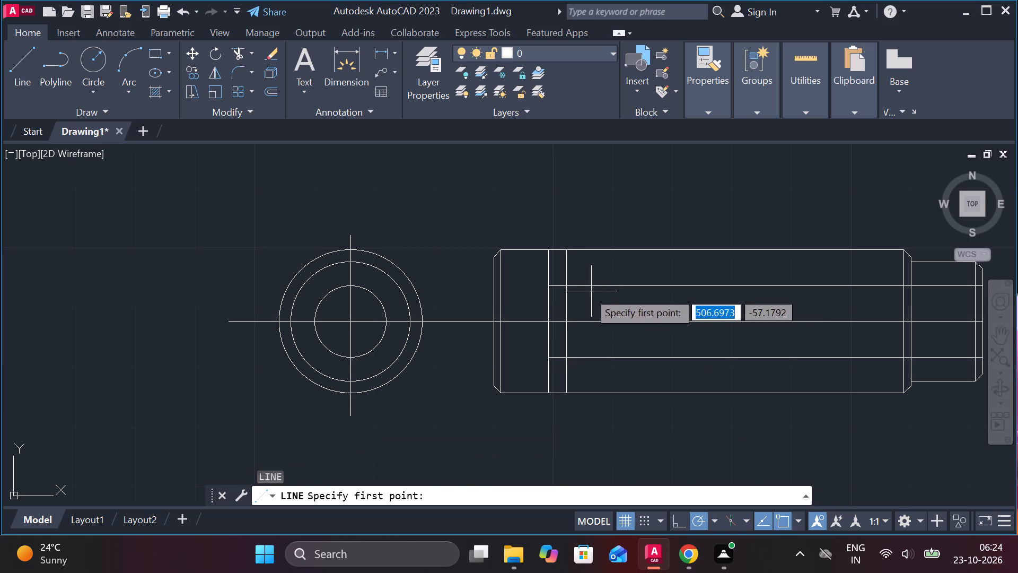
scroll(553, 290, up, 3)
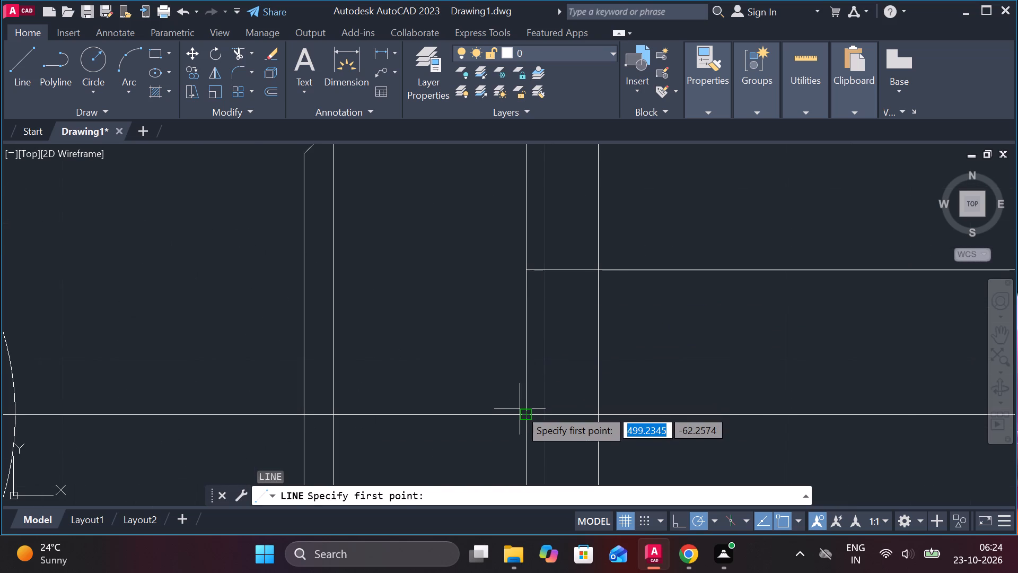
click(520, 409)
click(597, 265)
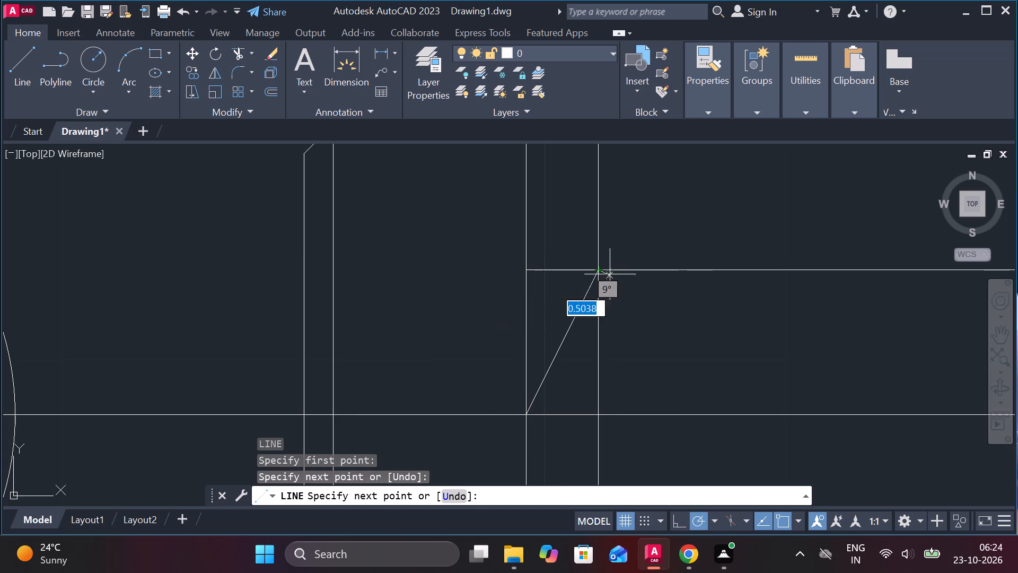
scroll(614, 279, down, 1)
key(Escape)
key(space)
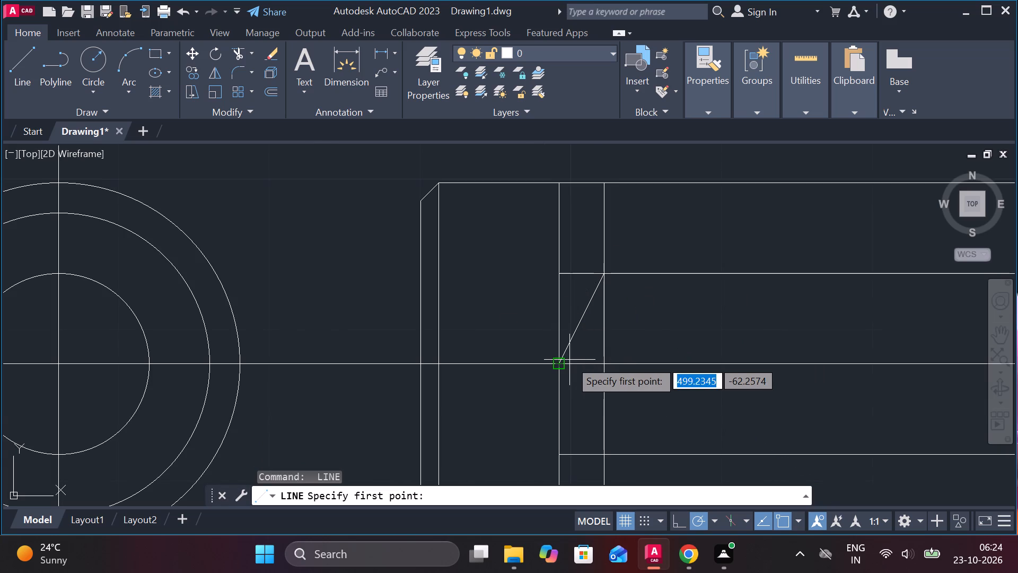
click(569, 360)
click(608, 454)
scroll(653, 432, down, 1)
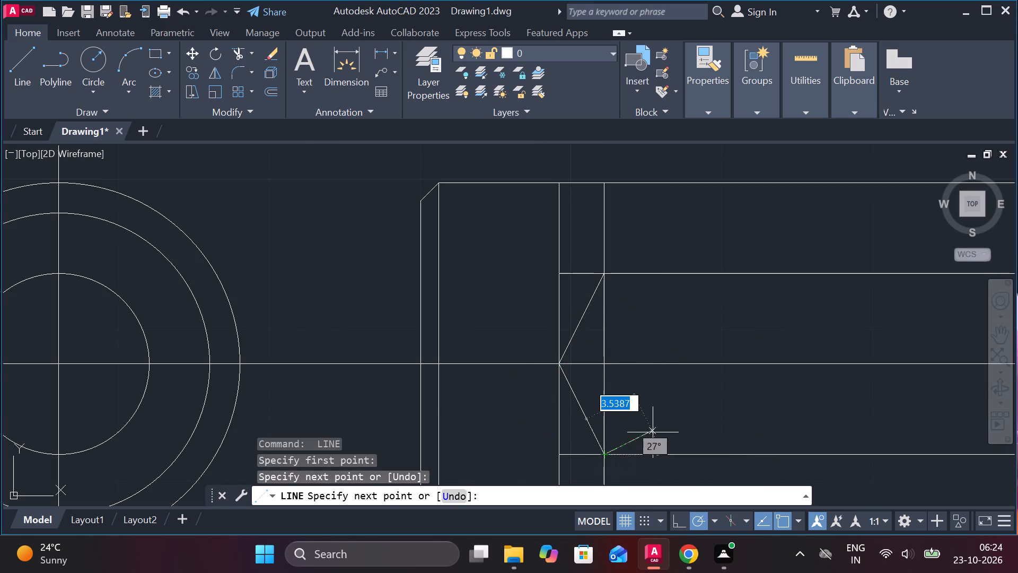
middle_drag(662, 427, 633, 377)
key(Escape)
Trim the excess vertical and bore line pieces around the drill point, keeping the lower half of the line through its tip.
text(TR)
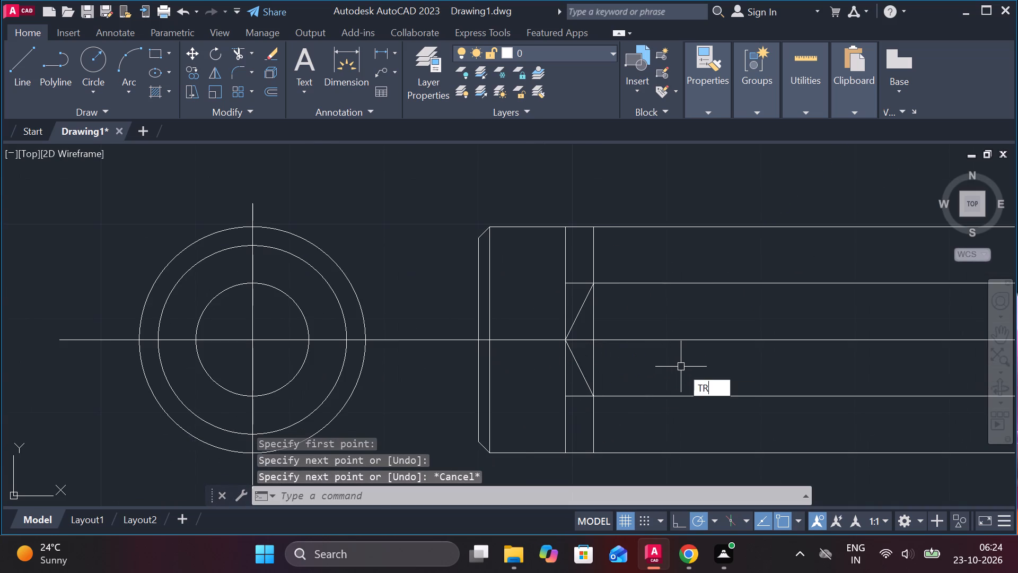
key(space)
drag(602, 258, 541, 253)
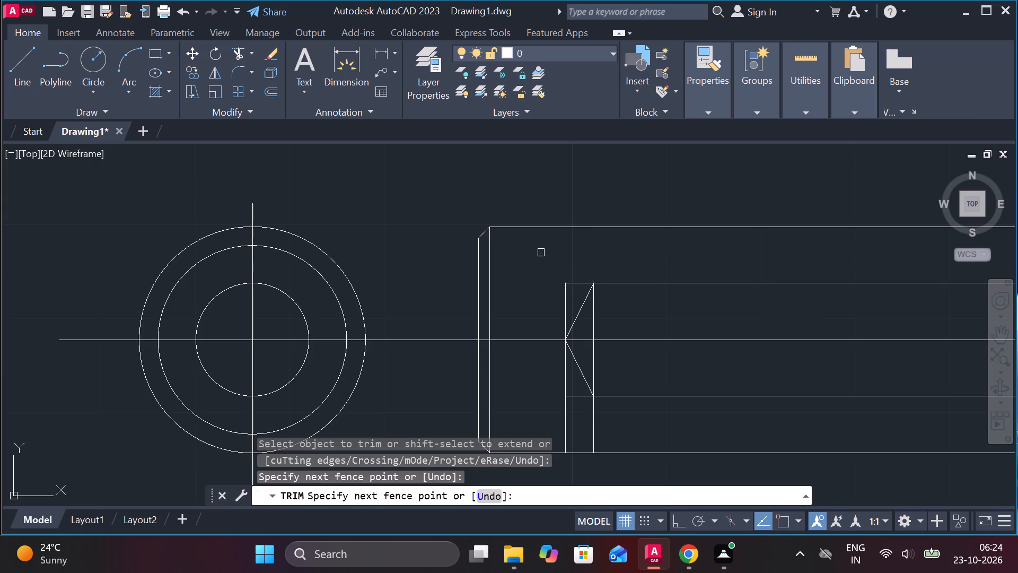
click(582, 282)
click(566, 284)
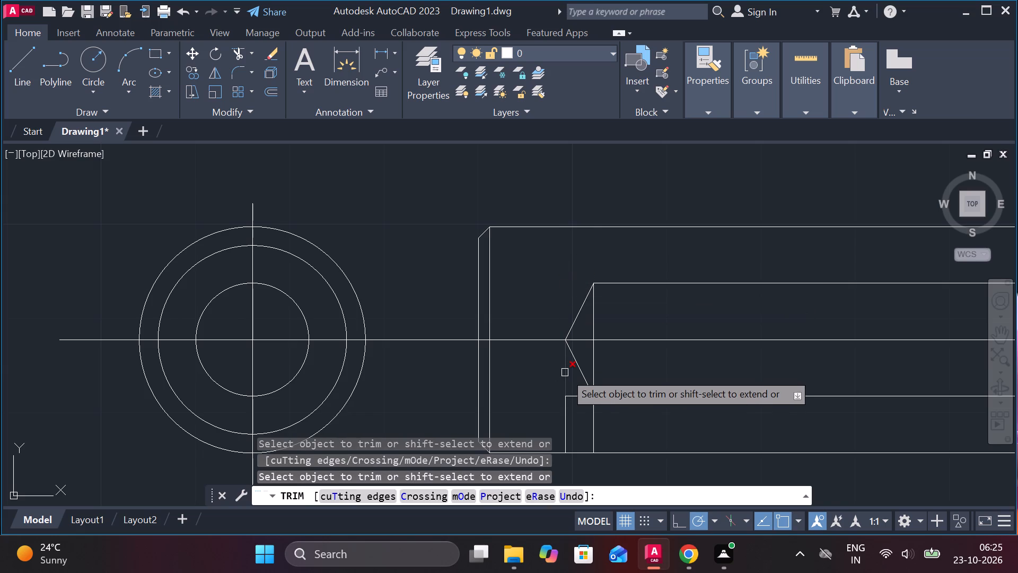
click(575, 398)
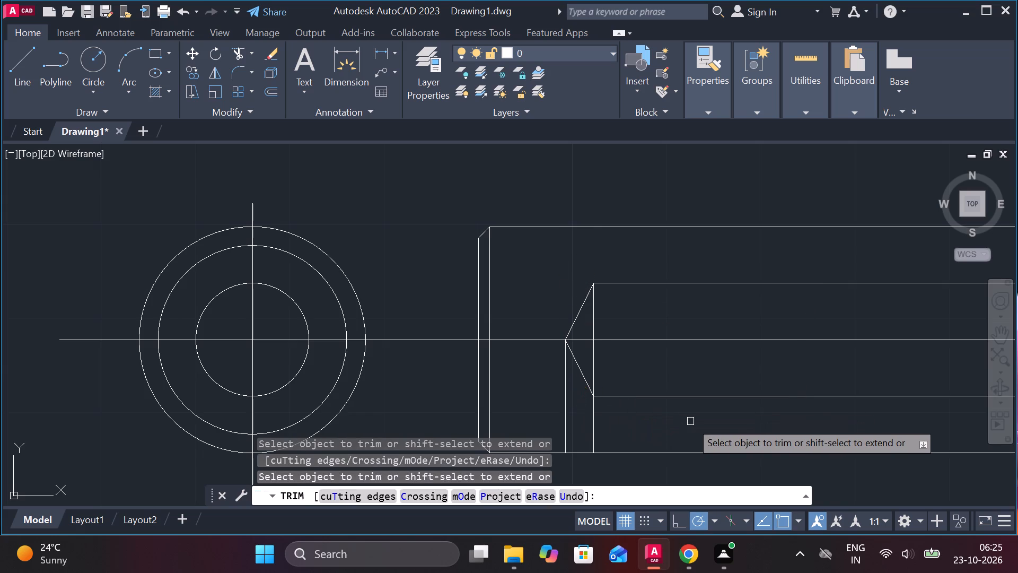
middle_drag(690, 421, 644, 369)
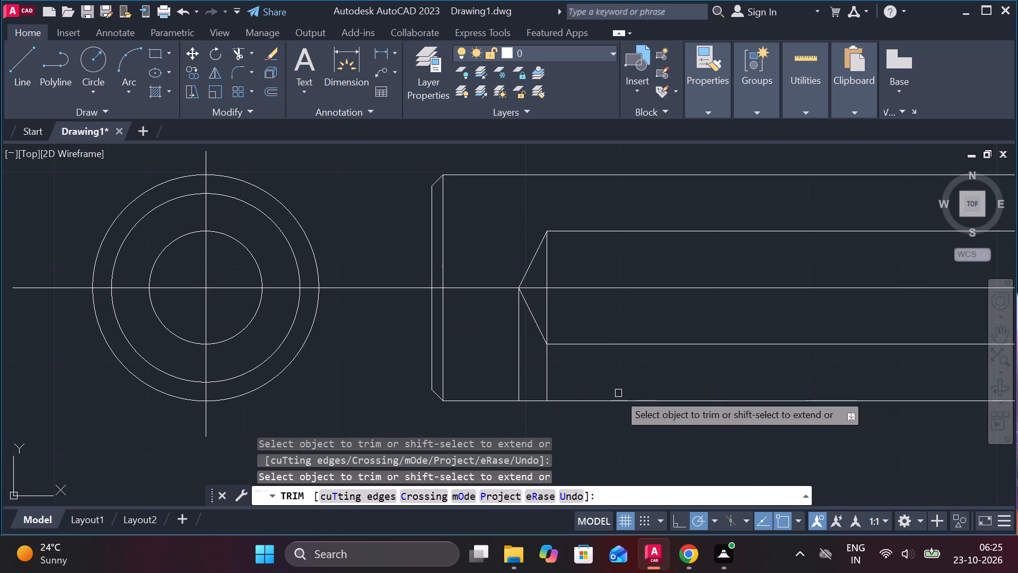
click(546, 378)
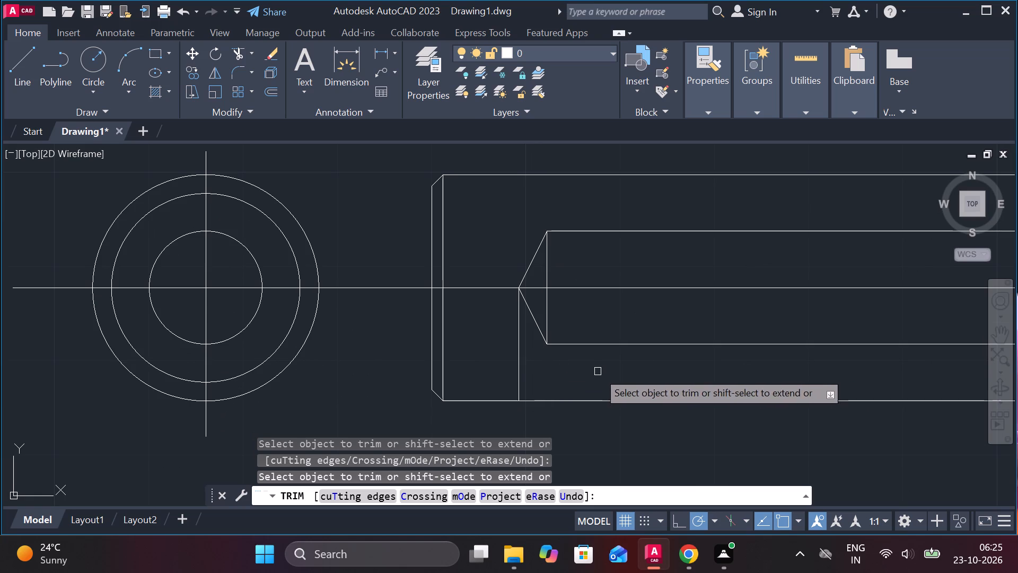
key(Escape)
Offset the lower vertical line through the drill point's tip by 6 towards the small step.
click(521, 366)
key(o)
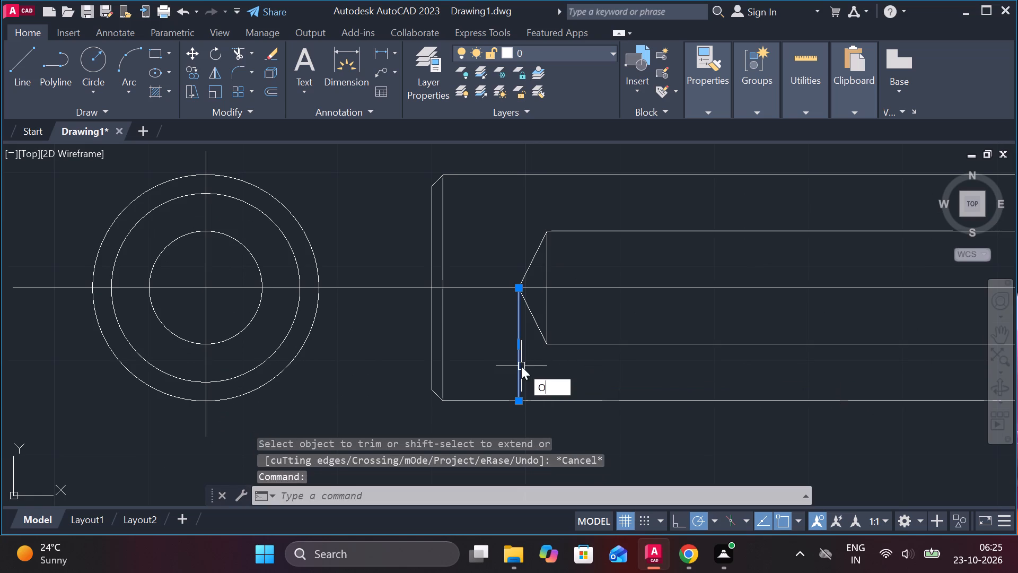
key(Return)
key(Return)
key(6)
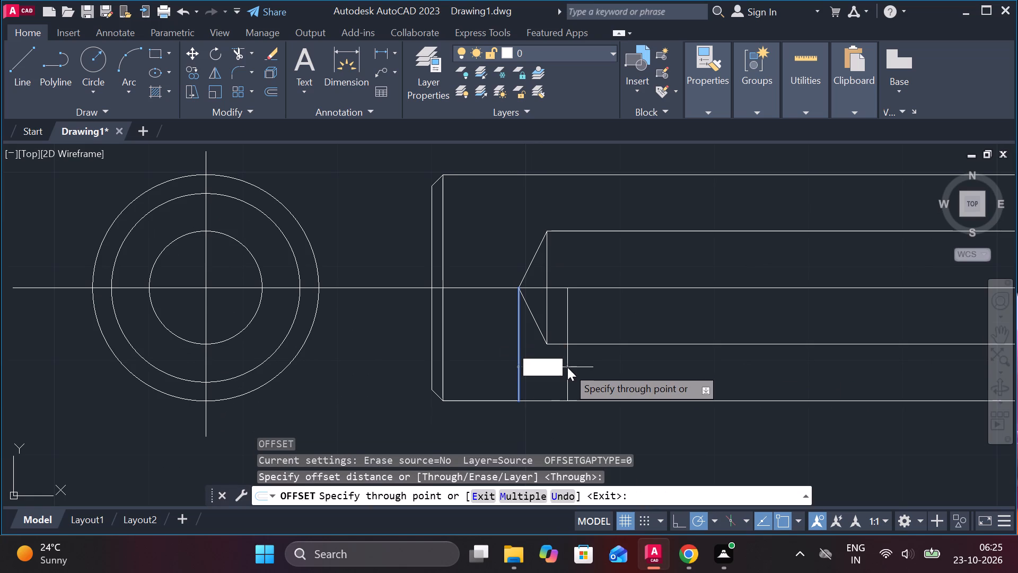
key(Return)
key(Escape)
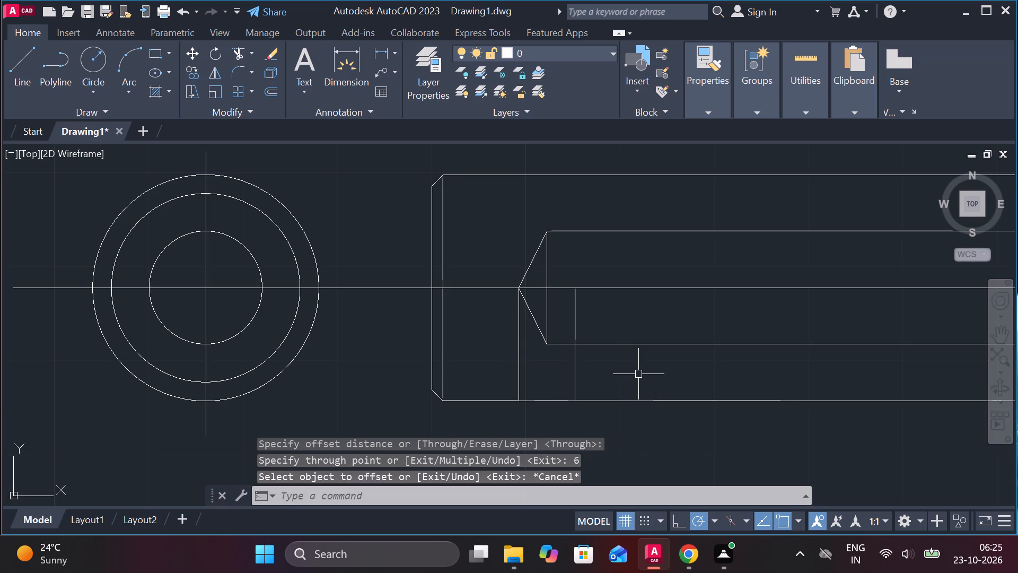
Trim the part of the 6 offset line that lies inside the bore.
text(TR)
key(space)
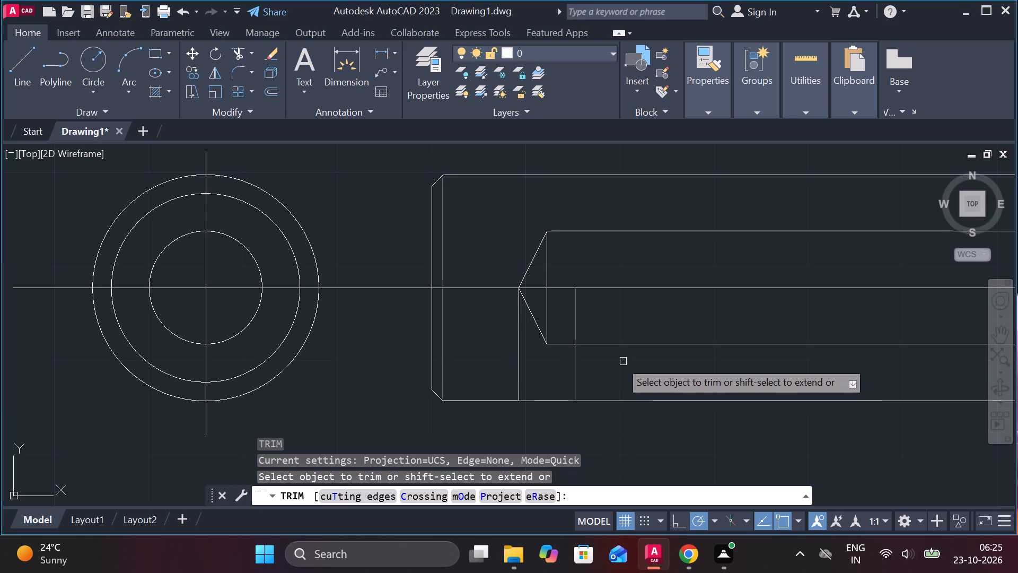
click(573, 314)
scroll(574, 316, down, 2)
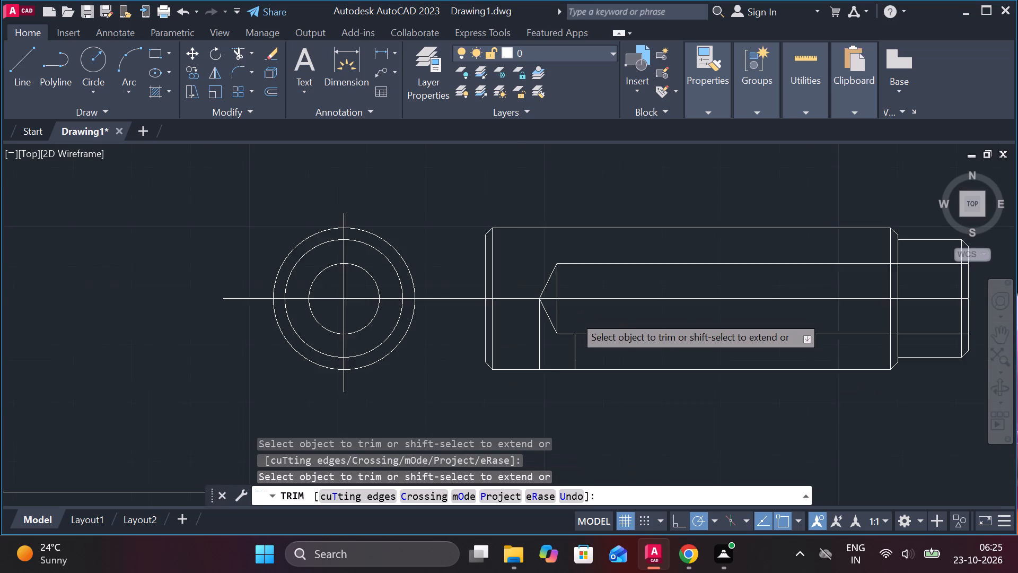
middle_drag(778, 403, 775, 403)
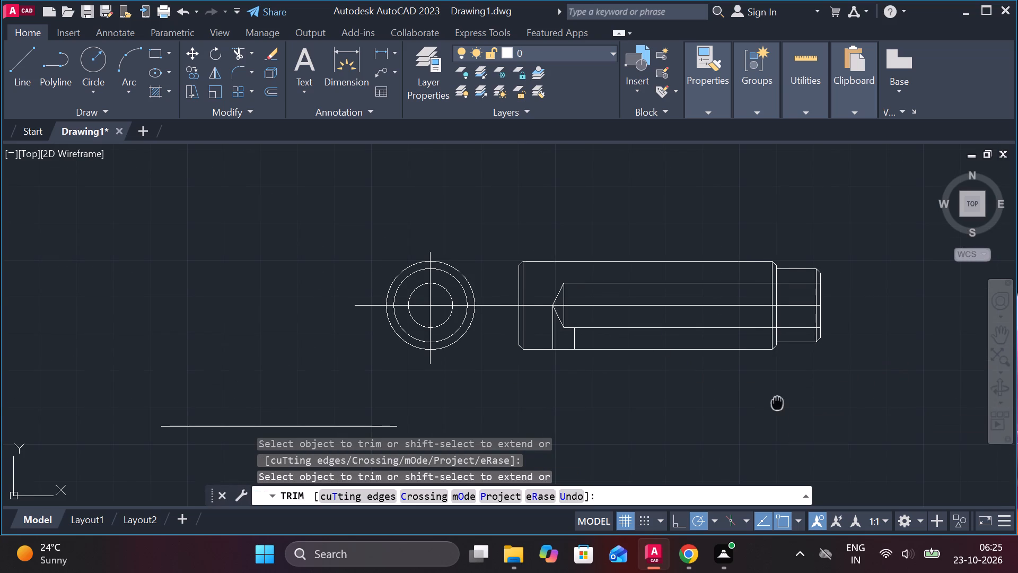
middle_drag(775, 403, 764, 402)
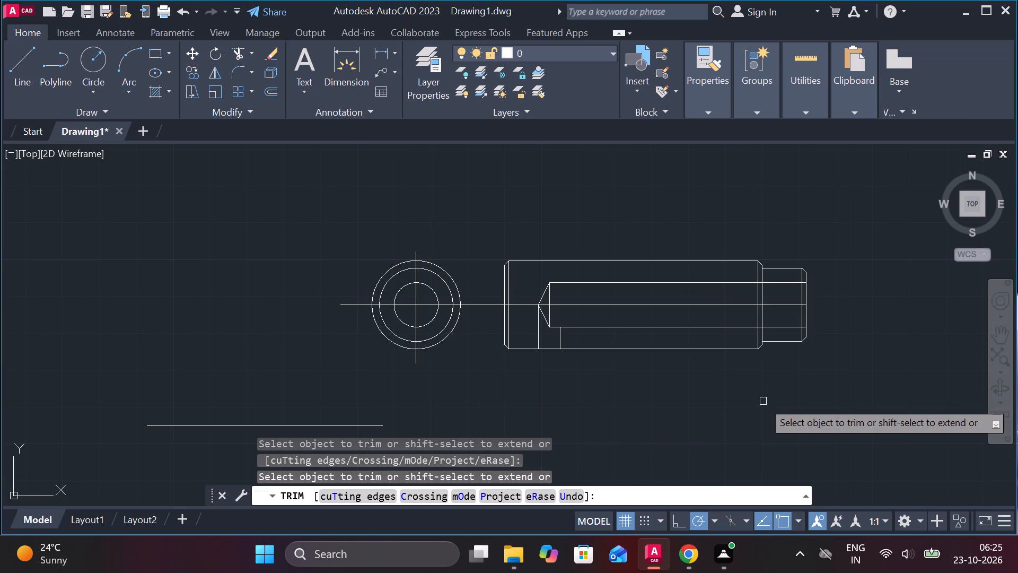
key(Escape)
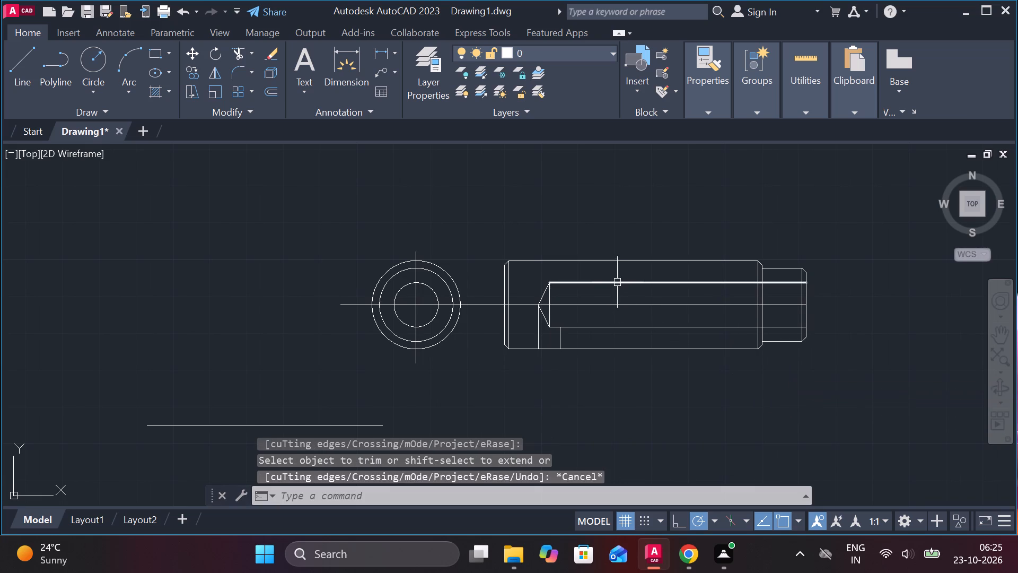
Change the bore lines, drill-point lines and cross-hole lines in the side view to the DASHED linetype.
click(617, 282)
click(589, 327)
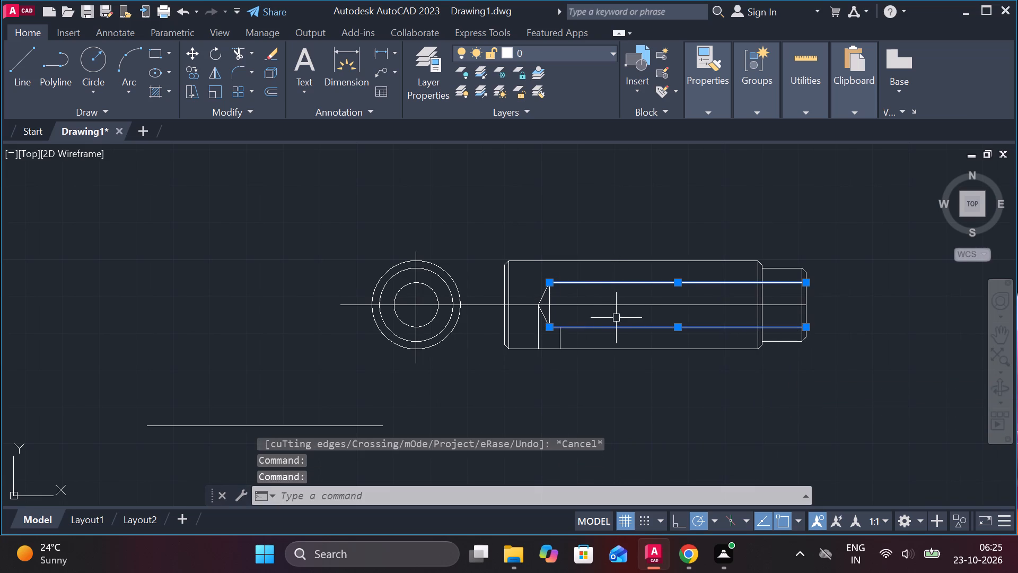
scroll(565, 315, up, 2)
click(569, 322)
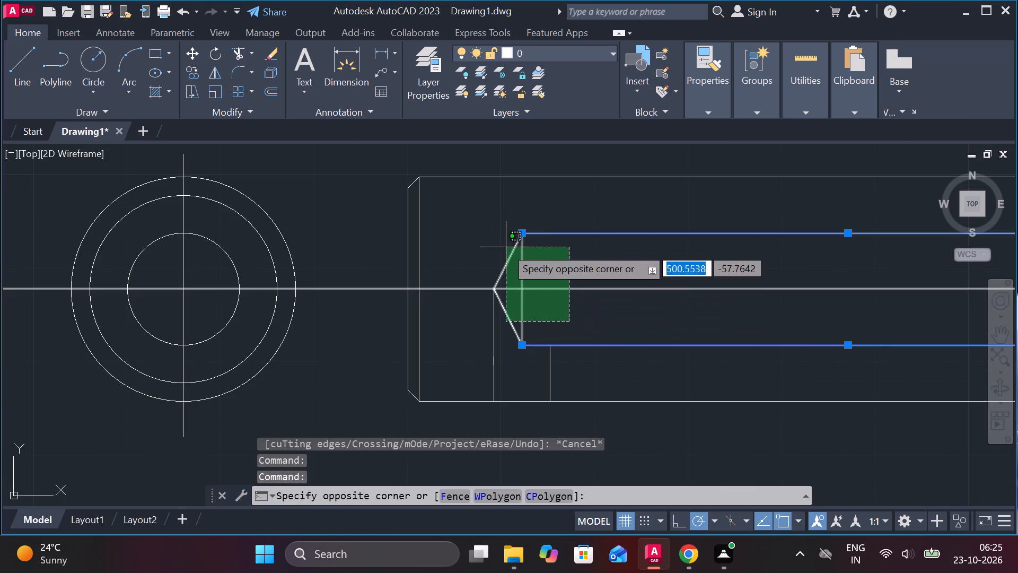
click(493, 238)
click(548, 368)
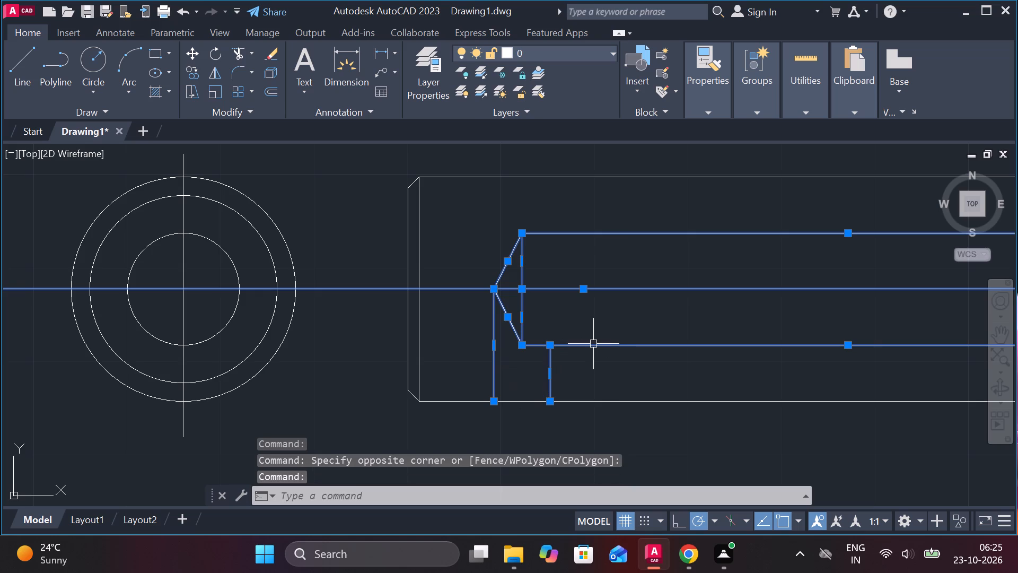
shift+click(606, 285)
shift+click(610, 292)
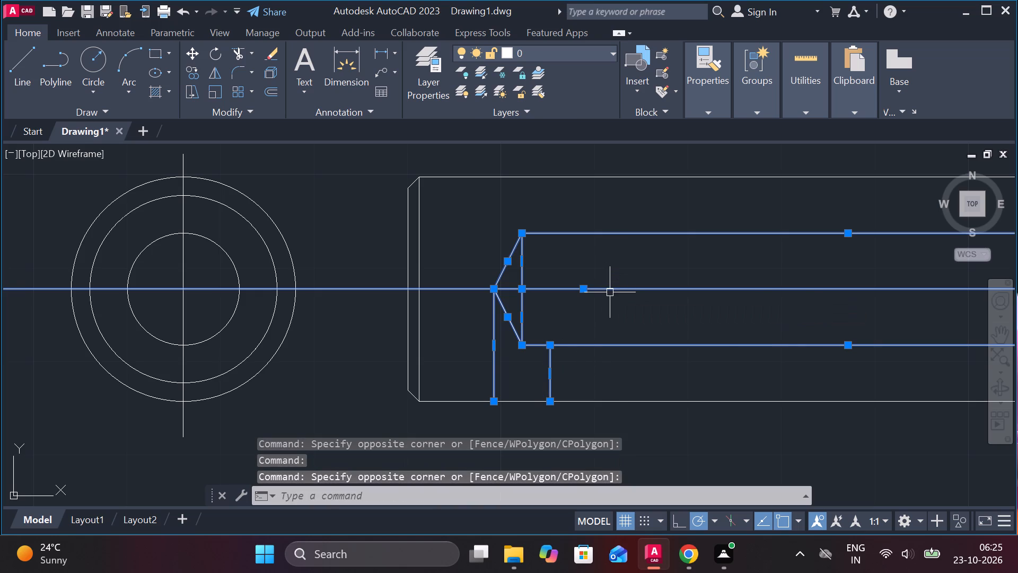
click(608, 292)
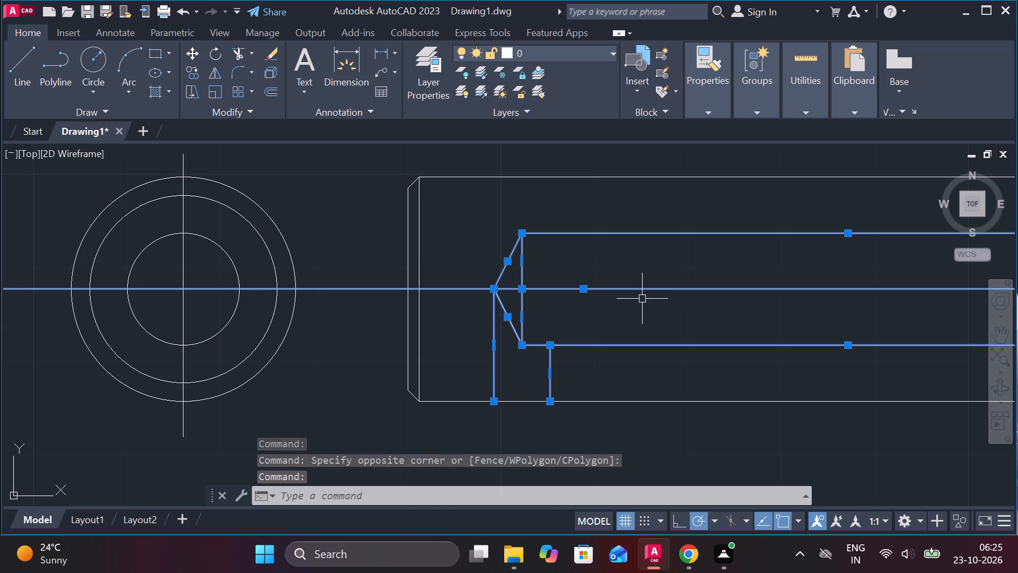
shift+click(626, 291)
scroll(664, 311, down, 1)
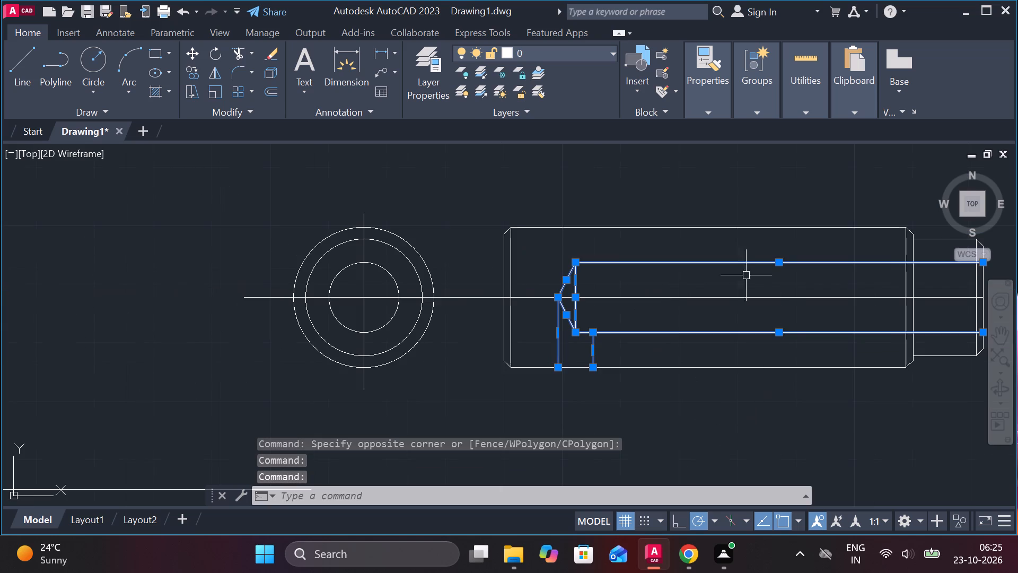
click(723, 110)
click(774, 173)
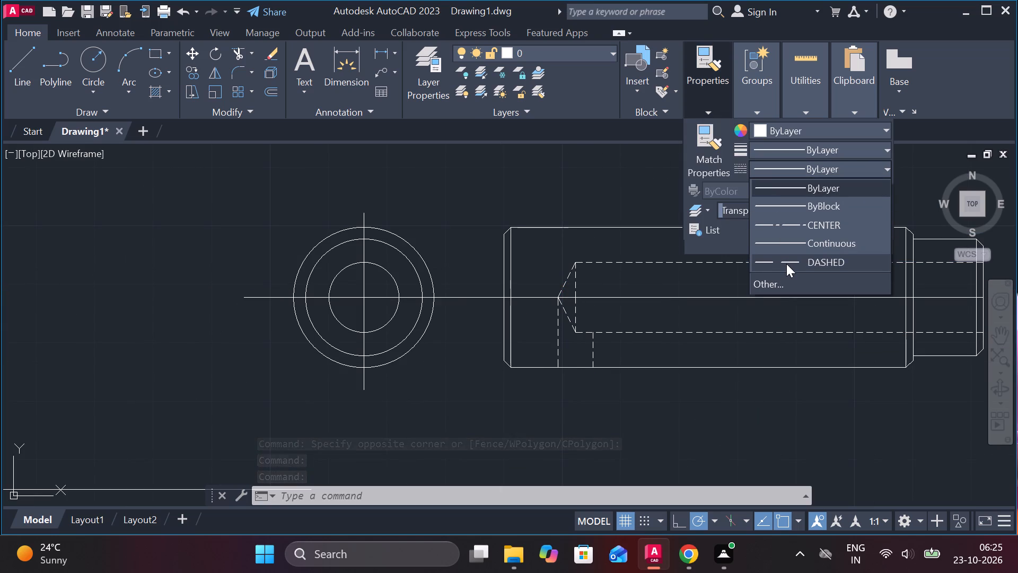
click(786, 264)
key(Escape)
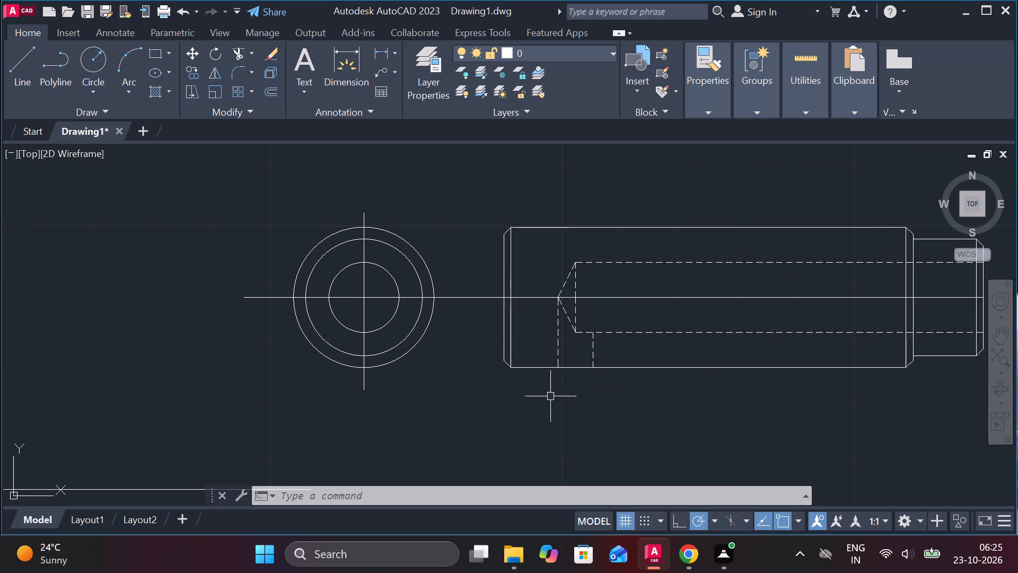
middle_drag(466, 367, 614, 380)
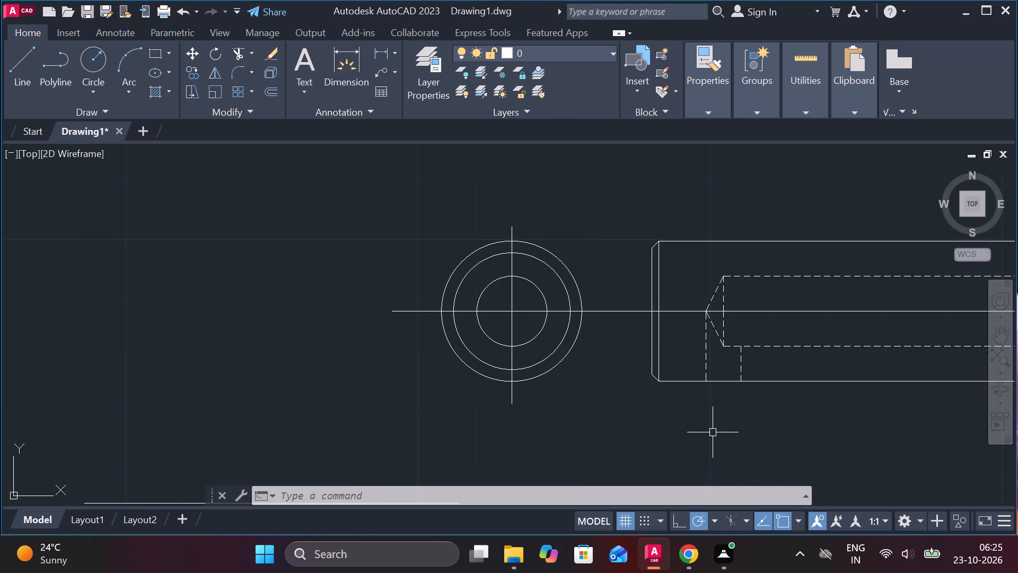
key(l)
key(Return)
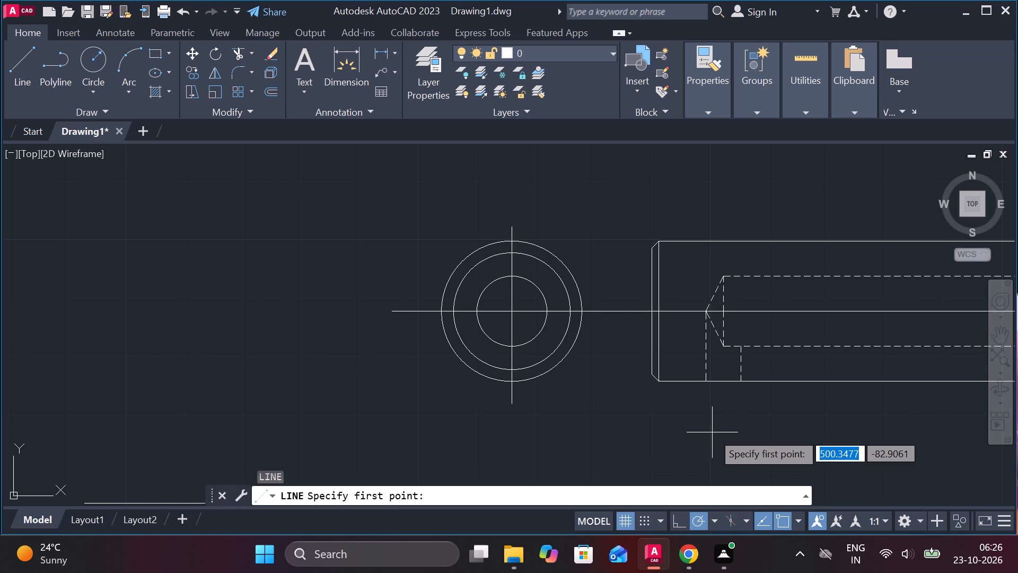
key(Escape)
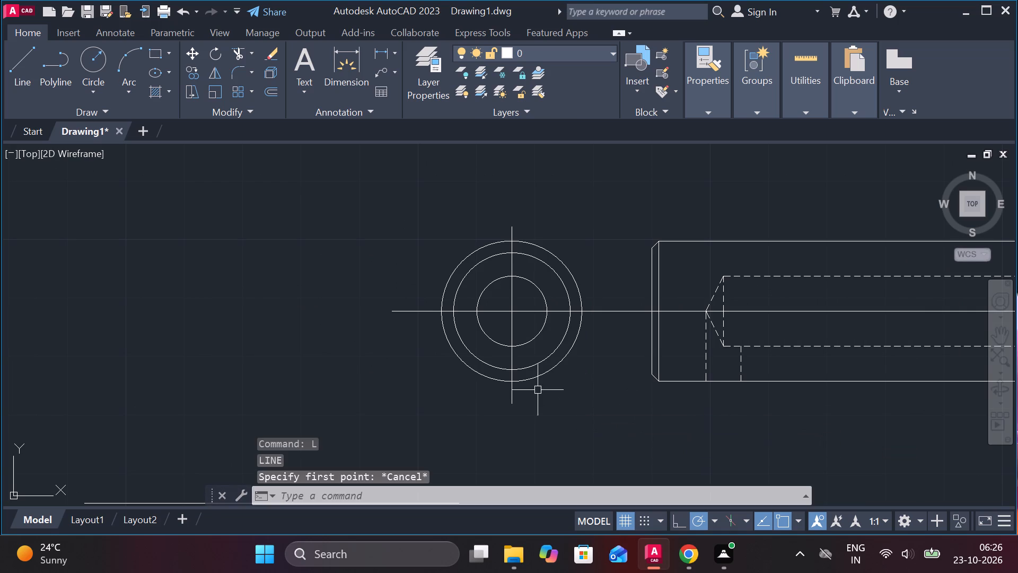
Offset the round end view's vertical centreline by 12.5 to both sides.
click(508, 399)
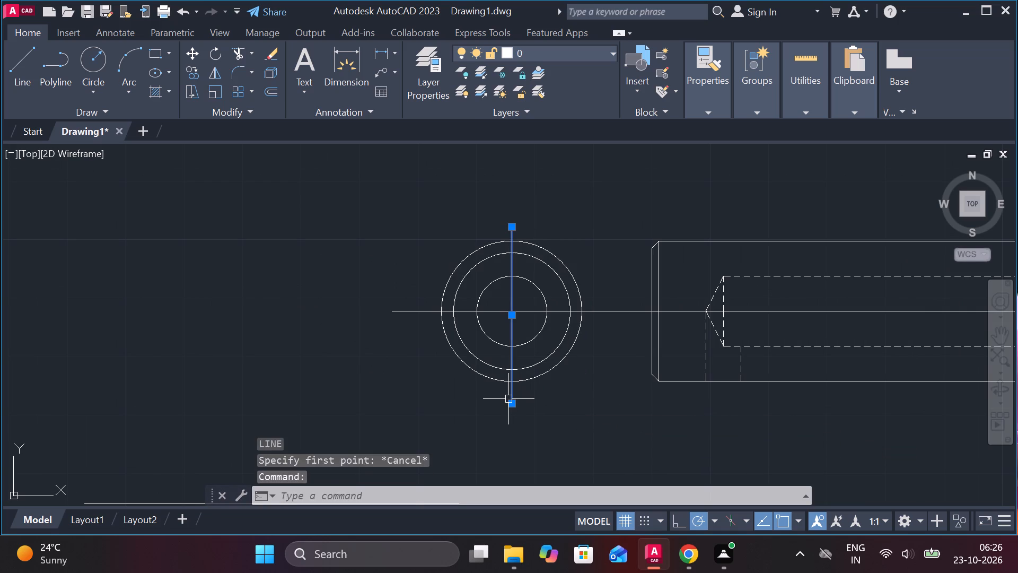
key(o)
key(Return)
key(Return)
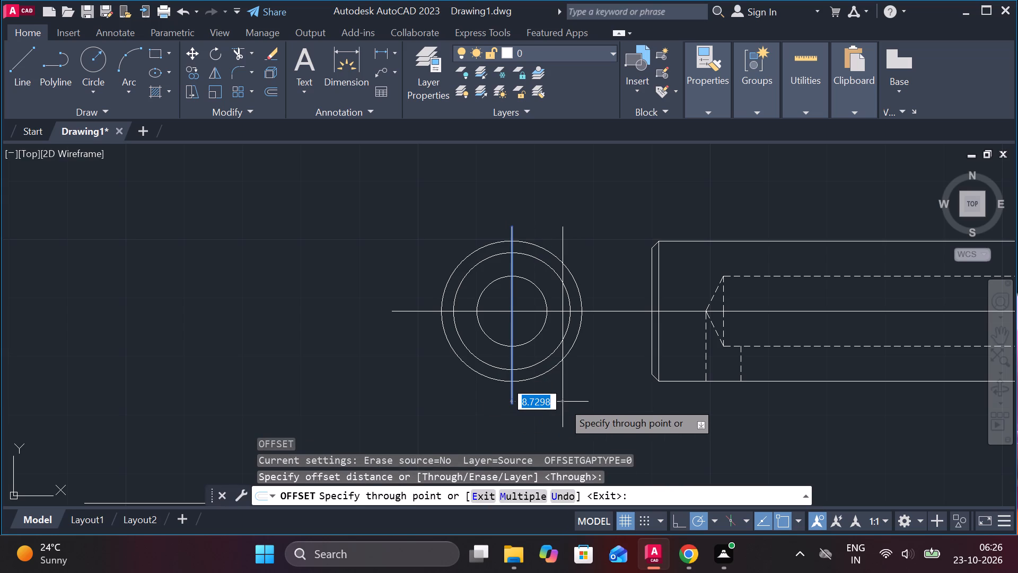
text(12.5)
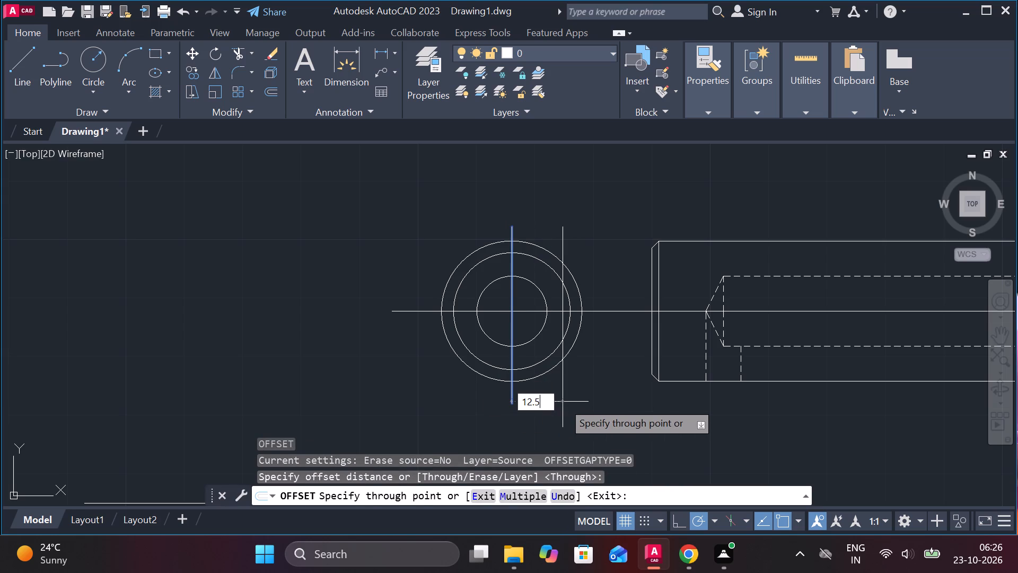
key(Return)
click(510, 405)
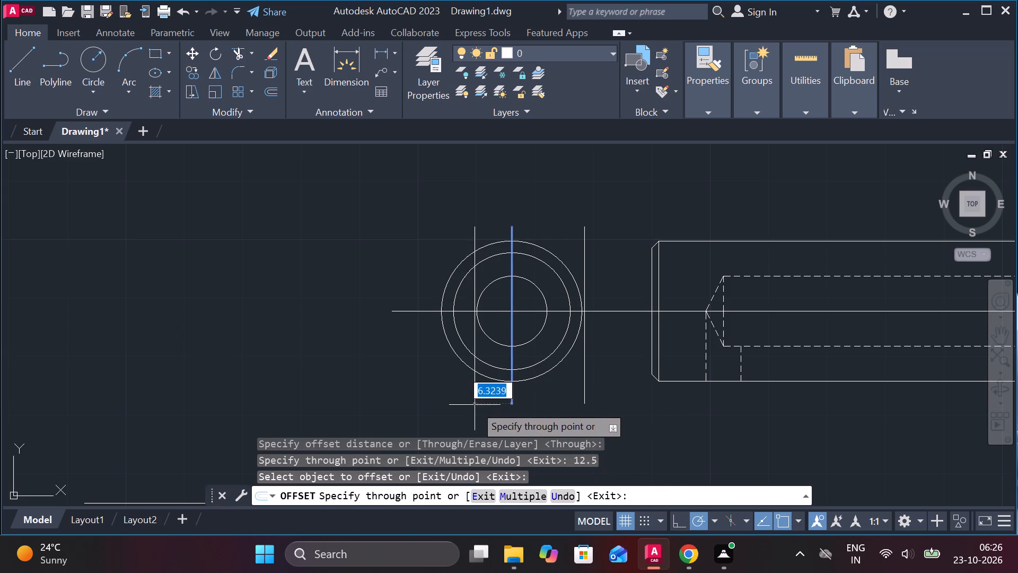
text(12.5)
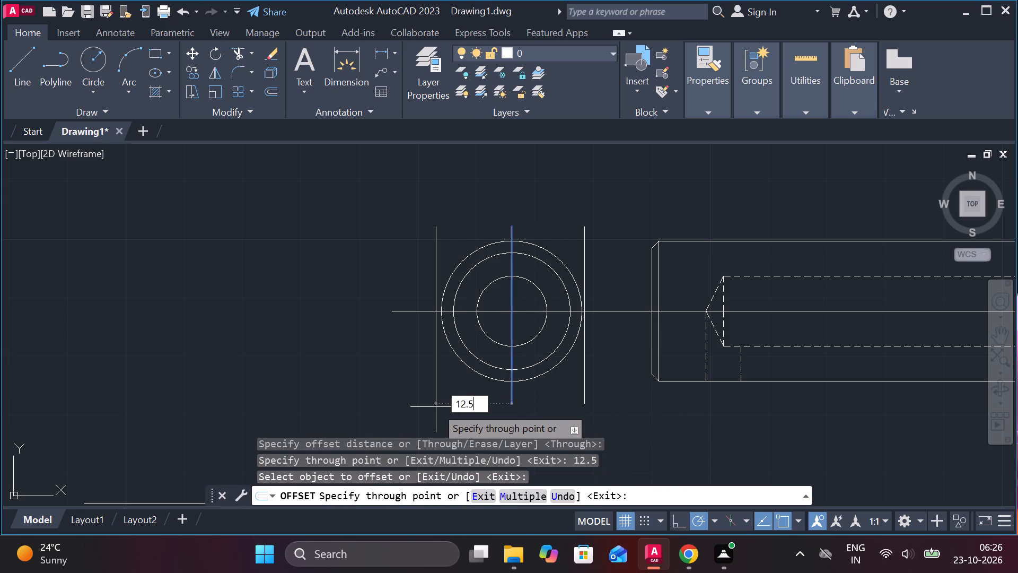
key(Return)
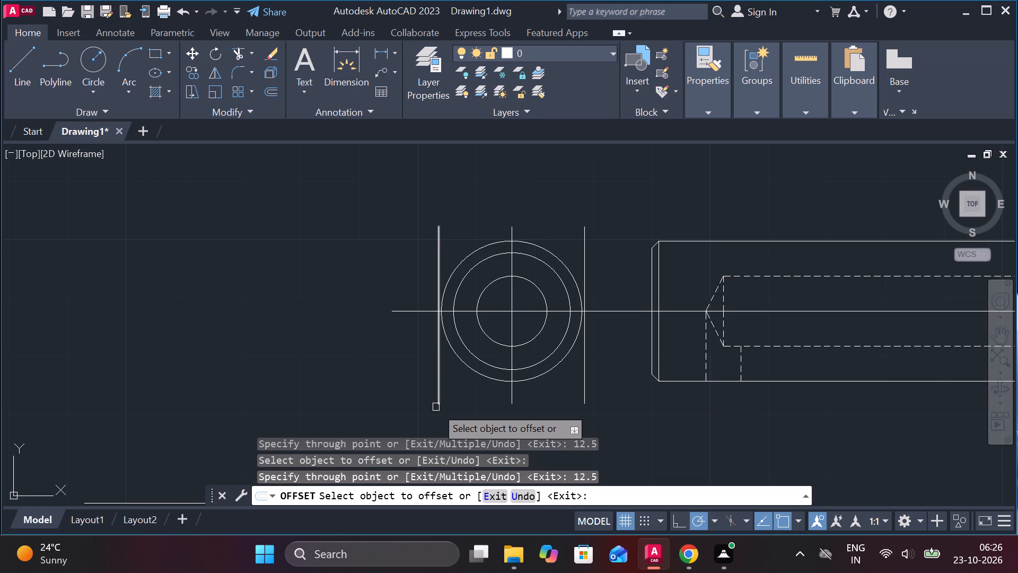
key(Escape)
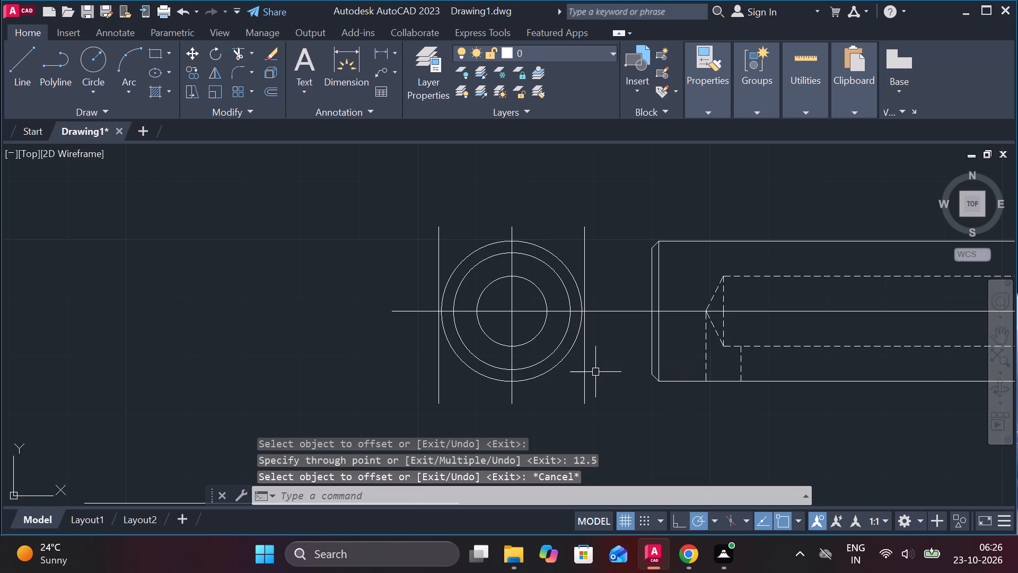
Draw a horizontal line through the outer circle's lowest point, stretched to run past both 12.5 offset lines.
key(l)
key(Return)
scroll(541, 371, up, 1)
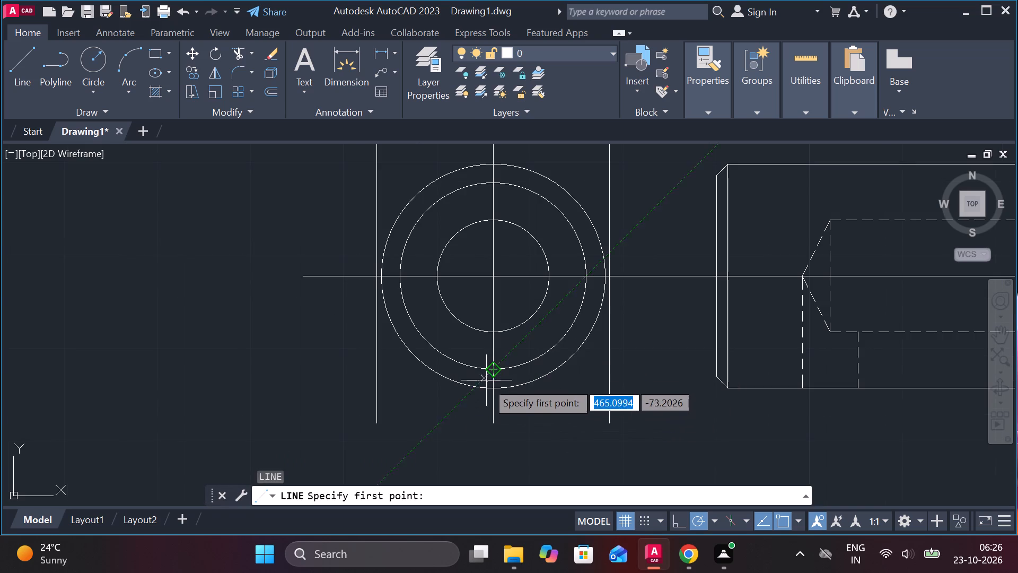
click(490, 387)
click(336, 380)
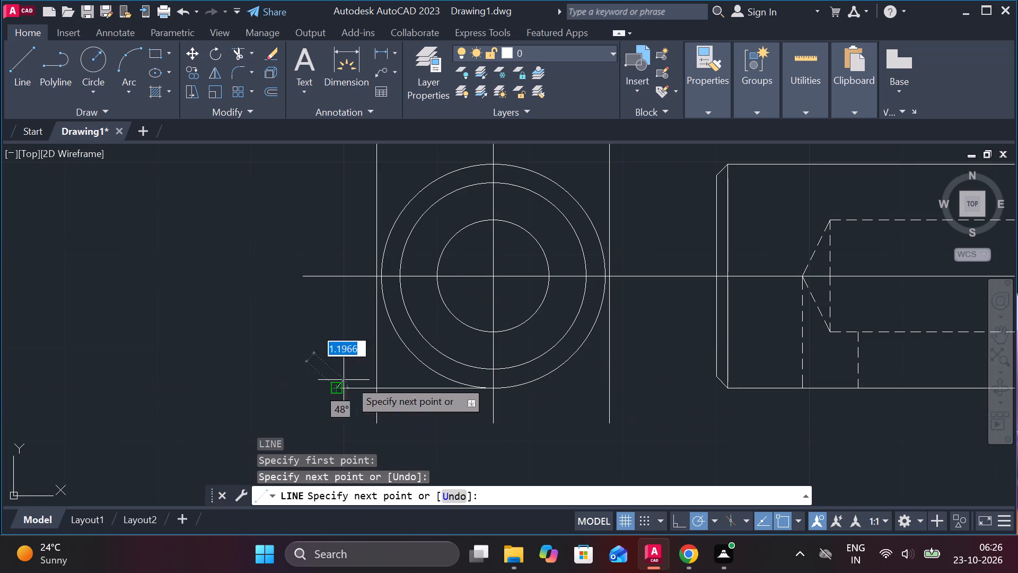
key(Escape)
click(414, 389)
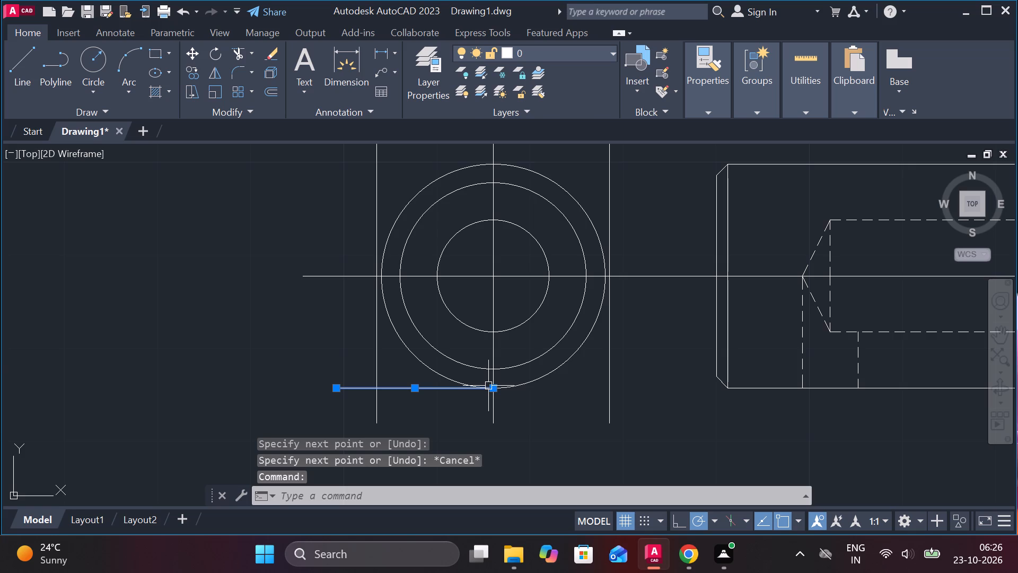
click(497, 388)
click(493, 388)
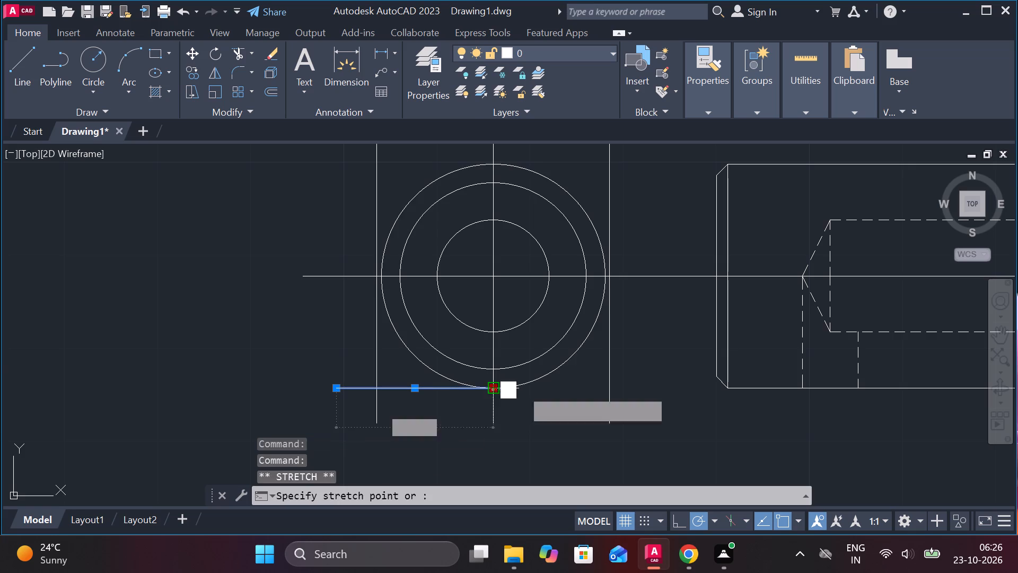
click(632, 390)
key(Escape)
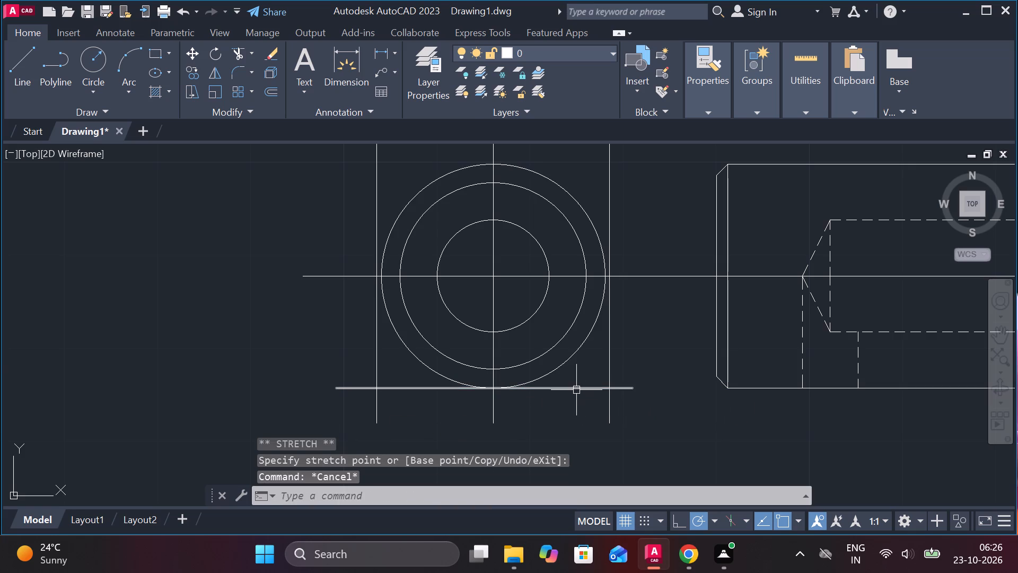
Offset the horizontal line at the outer circle's lowest point by 8 downwards.
click(576, 390)
key(o)
key(Return)
key(Return)
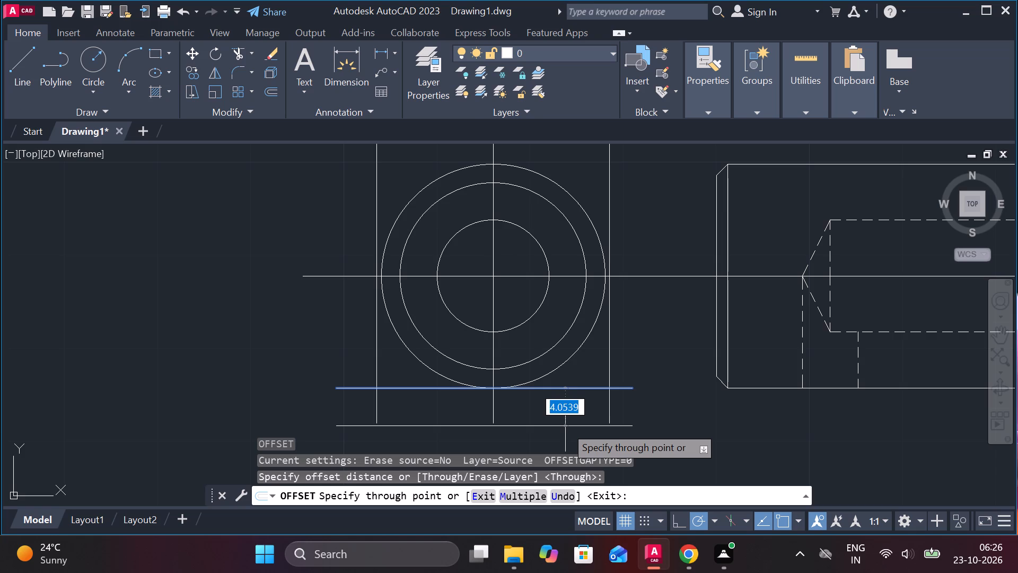
key(8)
key(Return)
middle_drag(565, 426, 568, 324)
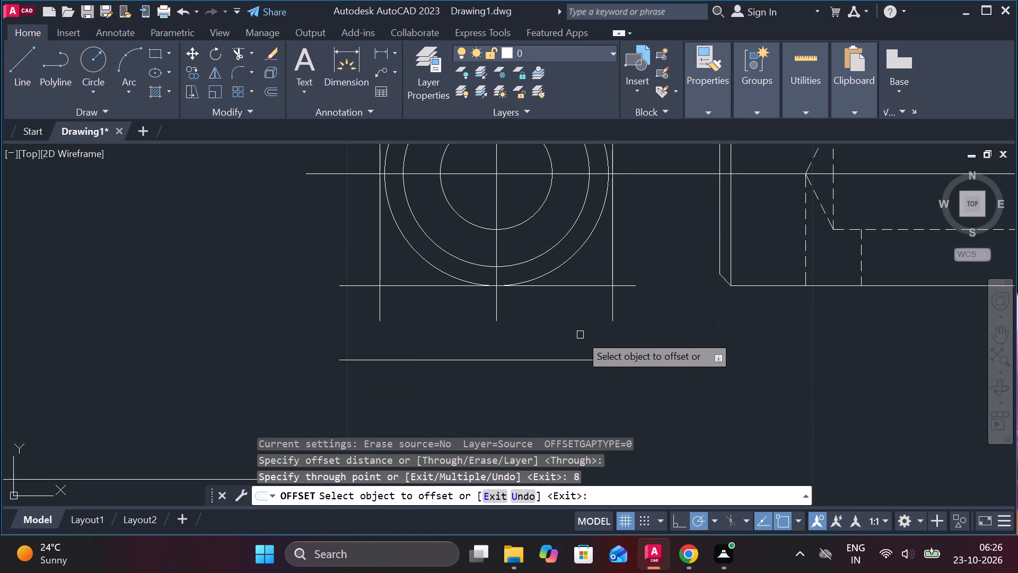
key(Escape)
Extend the vertical centreline and both 12.5 offset lines down to the 8 offset line.
text(EX)
key(space)
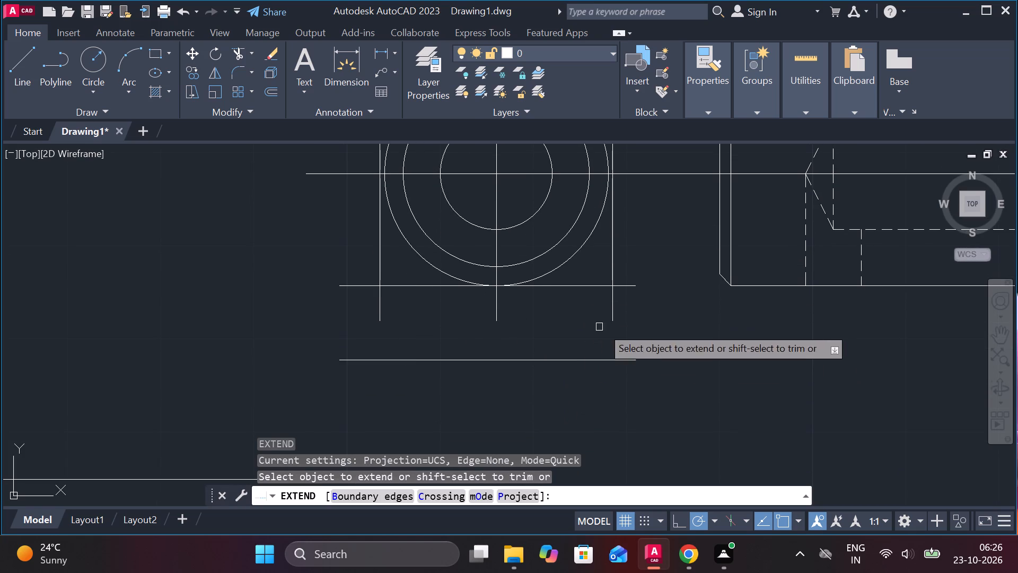
click(611, 304)
click(496, 315)
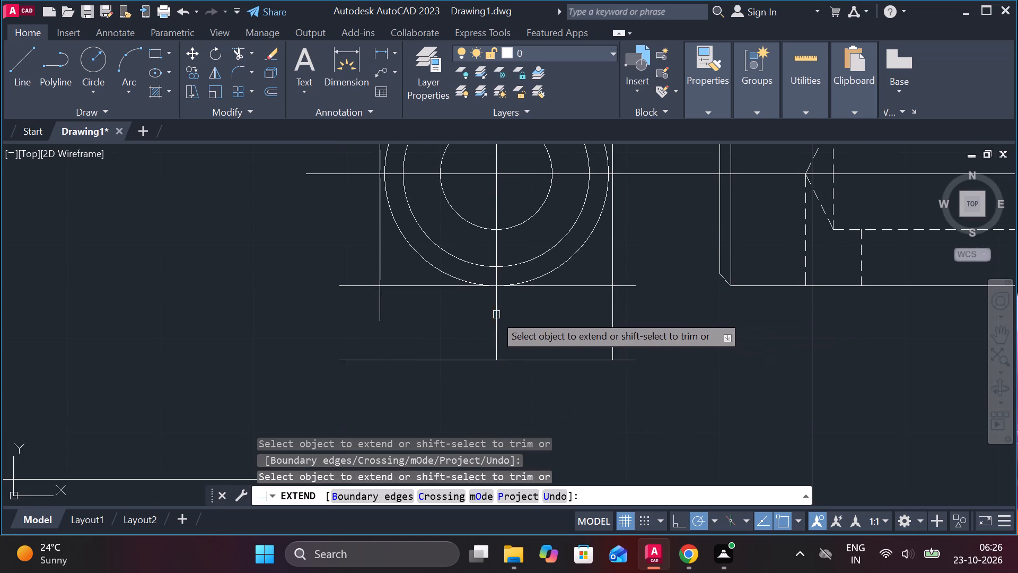
click(377, 307)
key(Escape)
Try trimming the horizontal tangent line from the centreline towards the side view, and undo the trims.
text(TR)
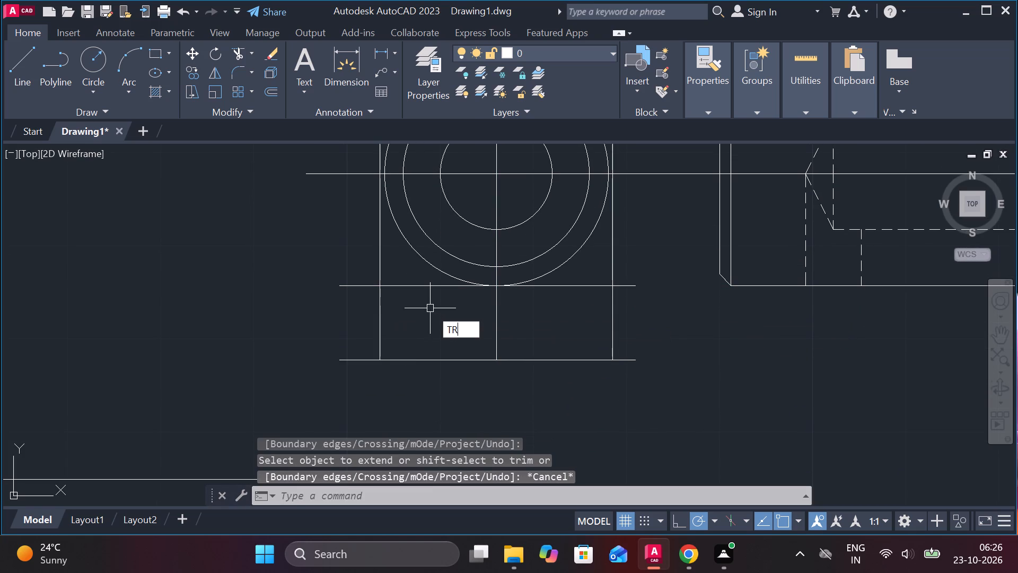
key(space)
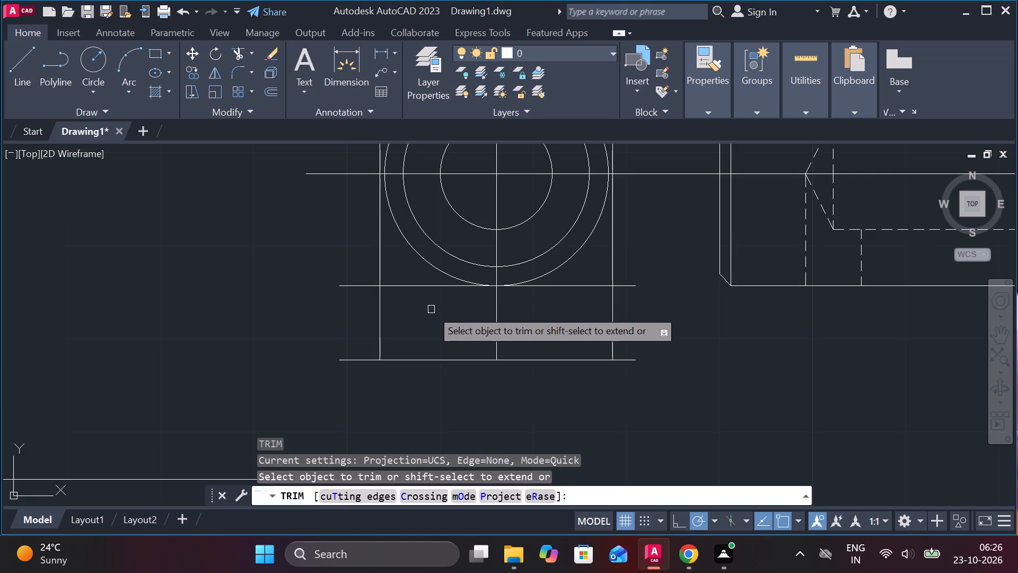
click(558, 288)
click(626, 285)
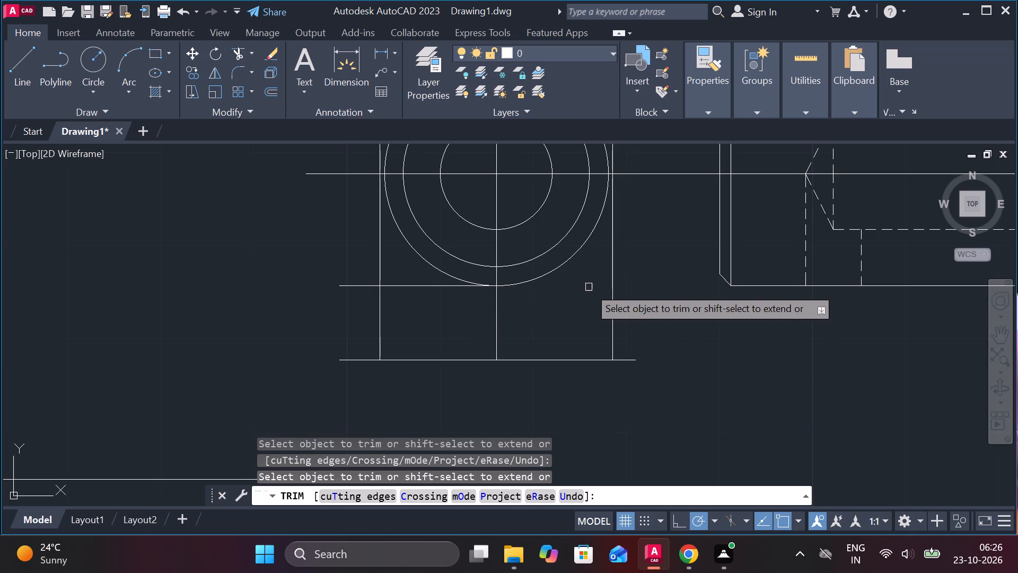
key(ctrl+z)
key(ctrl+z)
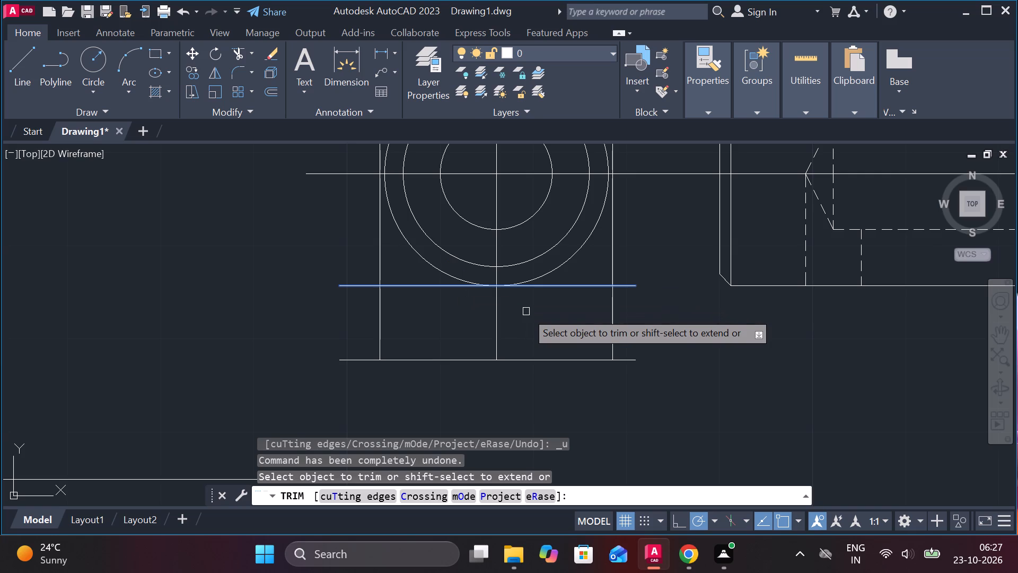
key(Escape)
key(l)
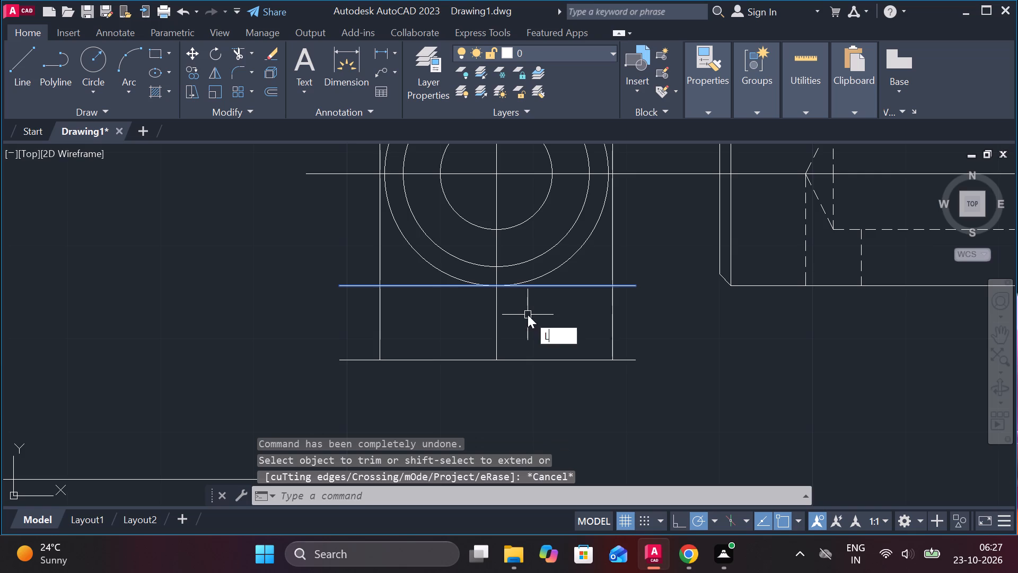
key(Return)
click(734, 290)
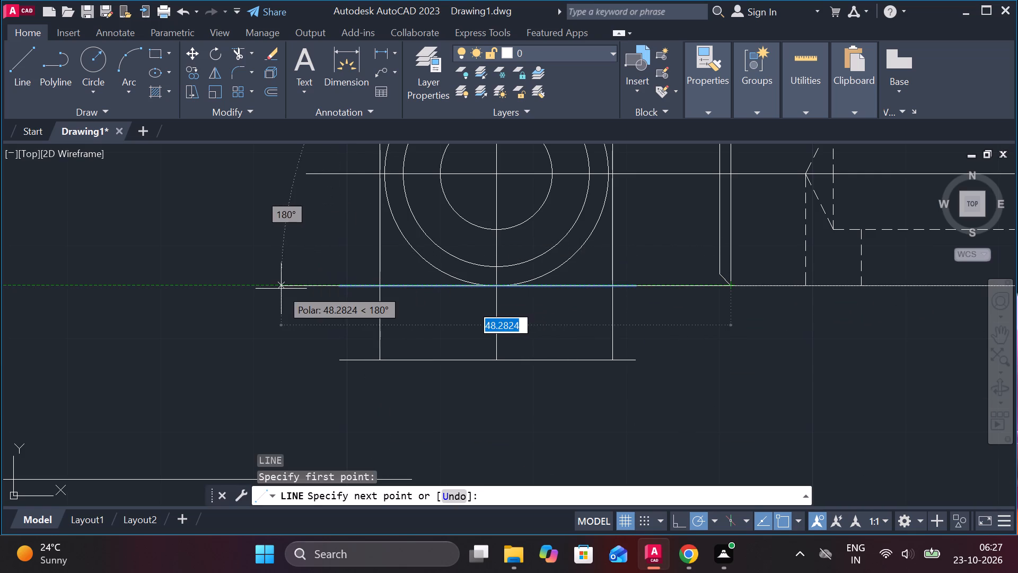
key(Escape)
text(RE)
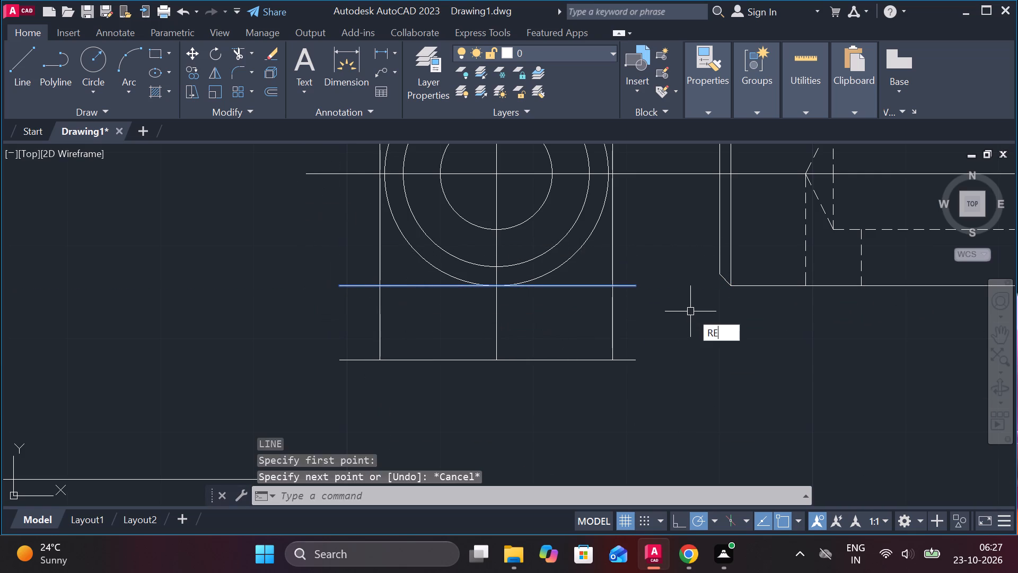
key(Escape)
Trim the overhanging ends of the tangent line and the 8 offset line back to the two 12.5 offset verticals.
text(TR)
key(space)
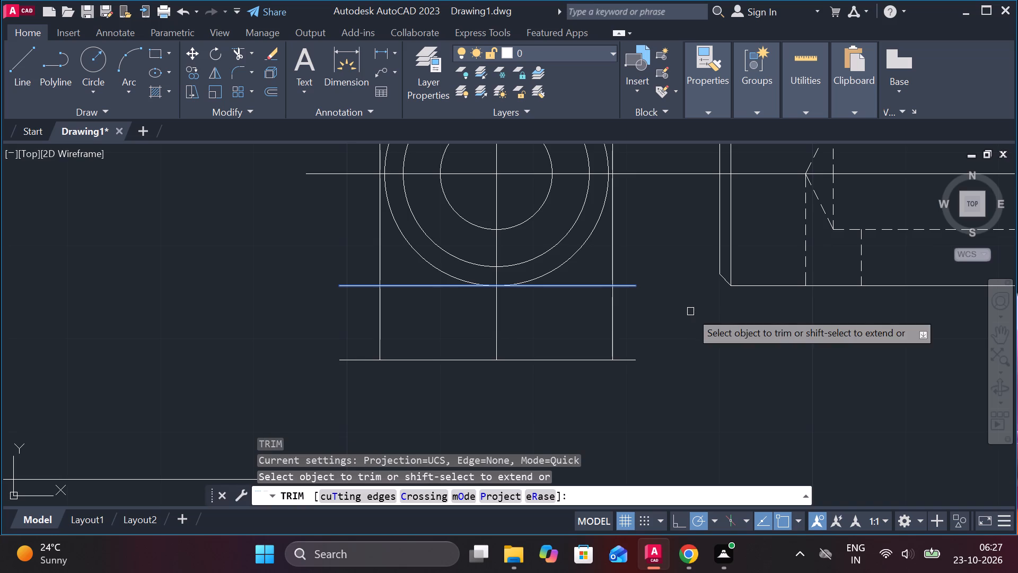
click(623, 285)
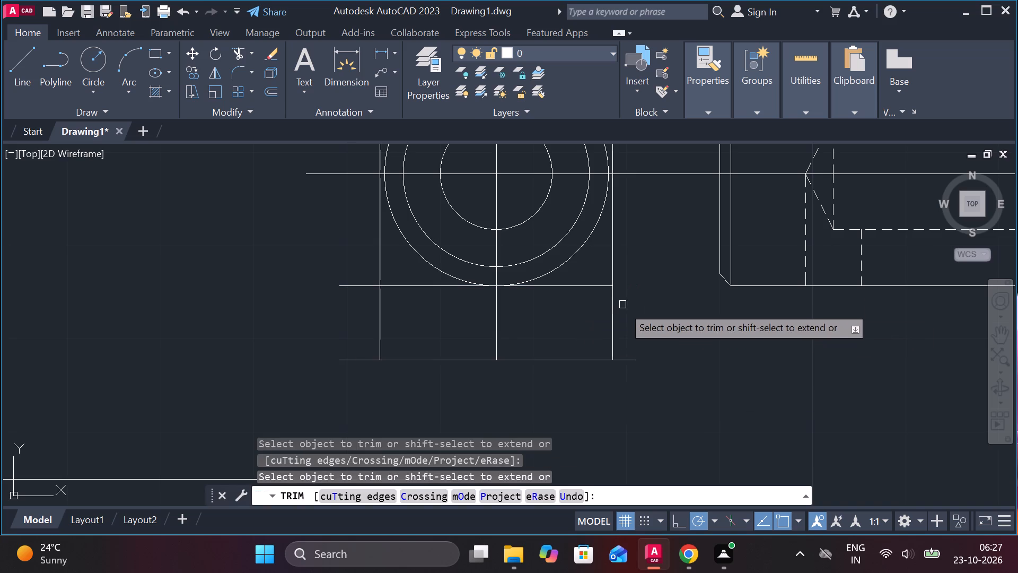
click(626, 359)
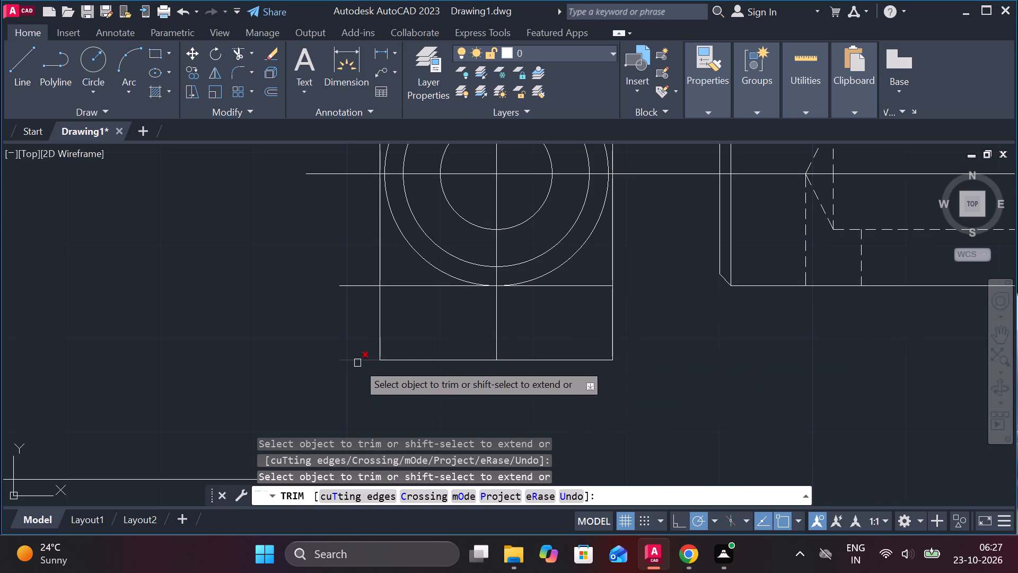
click(357, 363)
click(358, 286)
scroll(350, 296, down, 1)
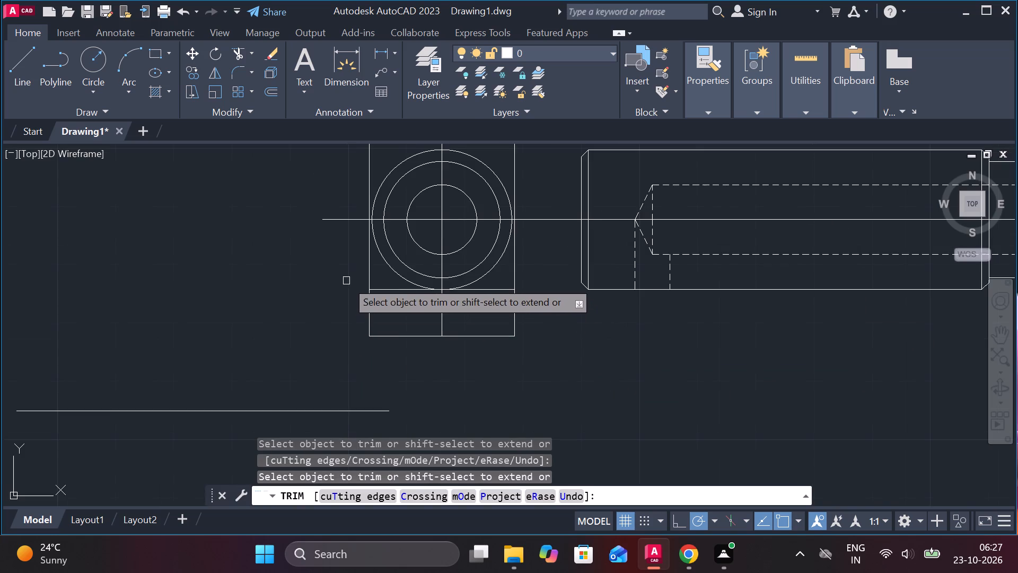
Trim both 12.5 offset verticals above the tangent line, leaving a closed rectangle beneath the end view's outer circle.
middle_drag(350, 280, 366, 356)
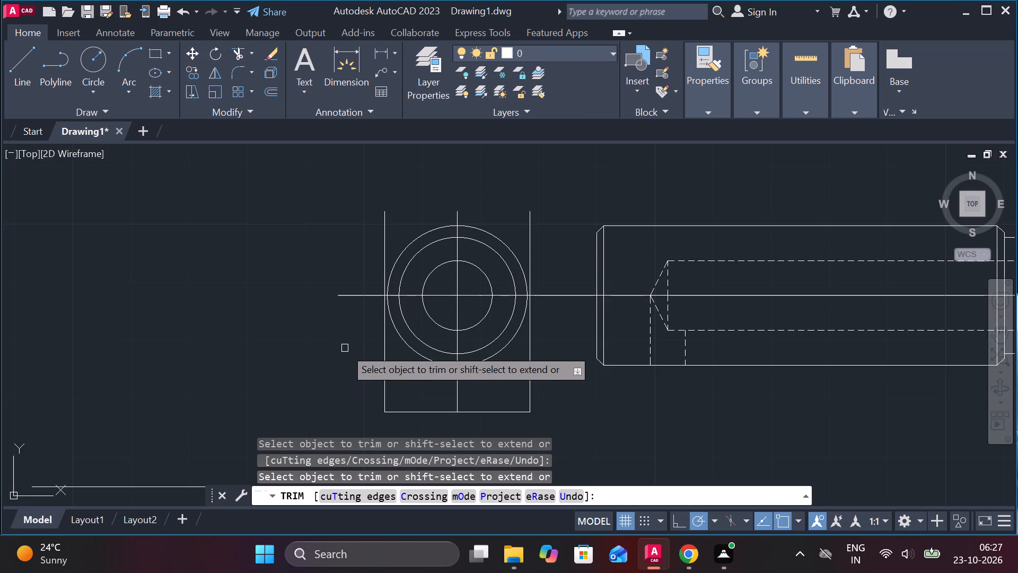
click(384, 343)
click(387, 263)
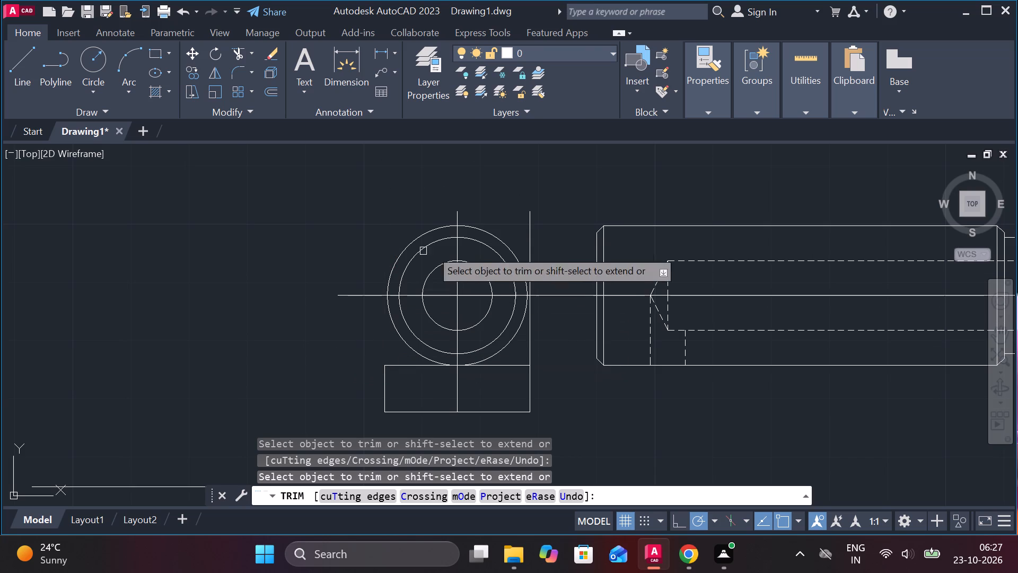
click(531, 229)
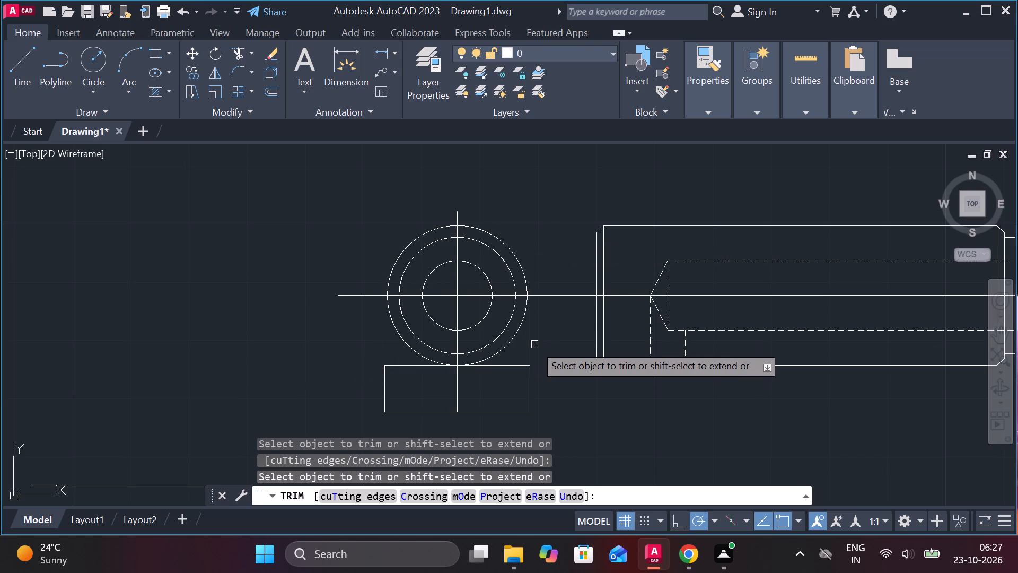
click(534, 344)
click(532, 347)
click(532, 347)
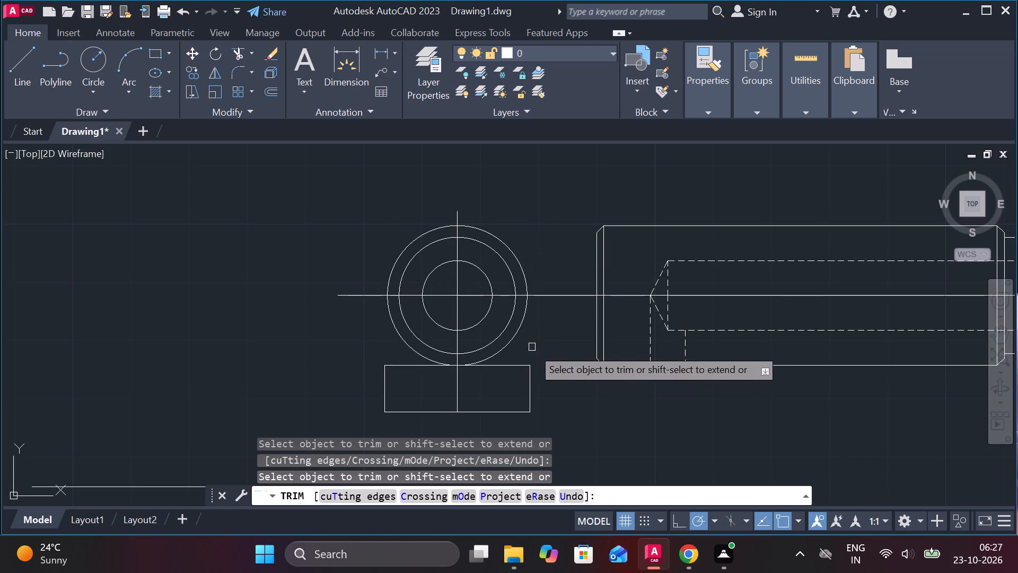
scroll(557, 391, down, 1)
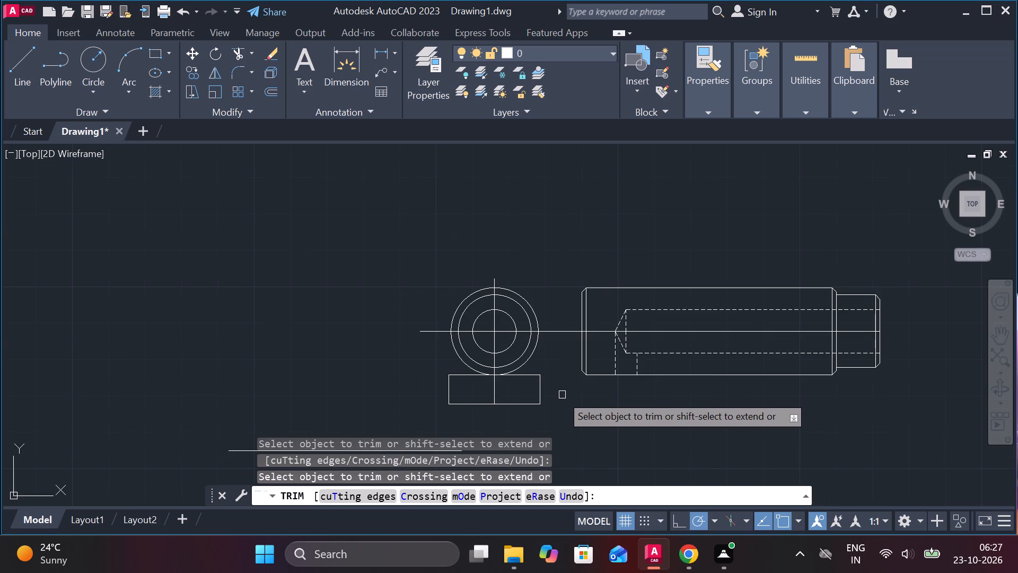
scroll(541, 398, up, 1)
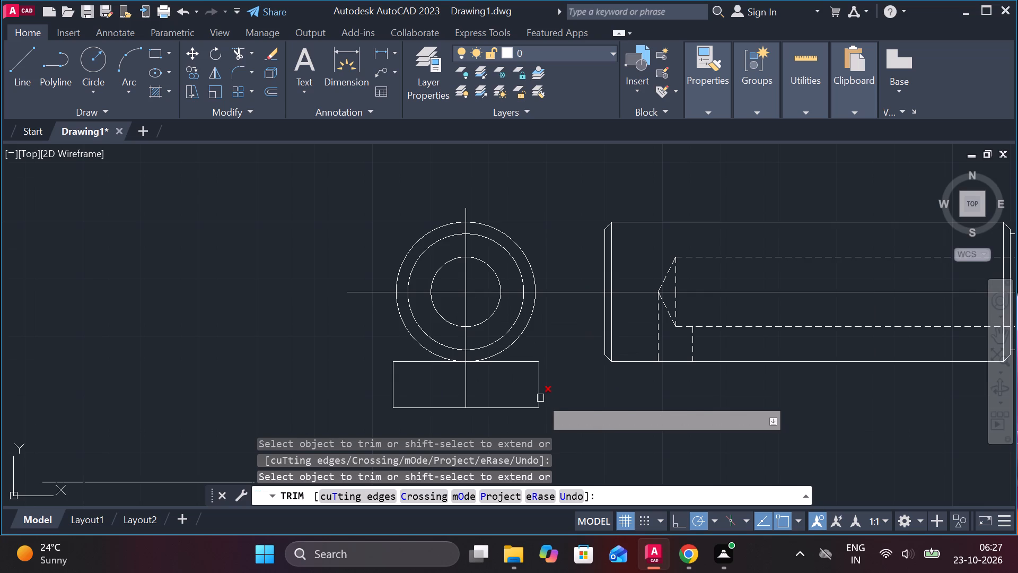
scroll(461, 398, up, 1)
key(Escape)
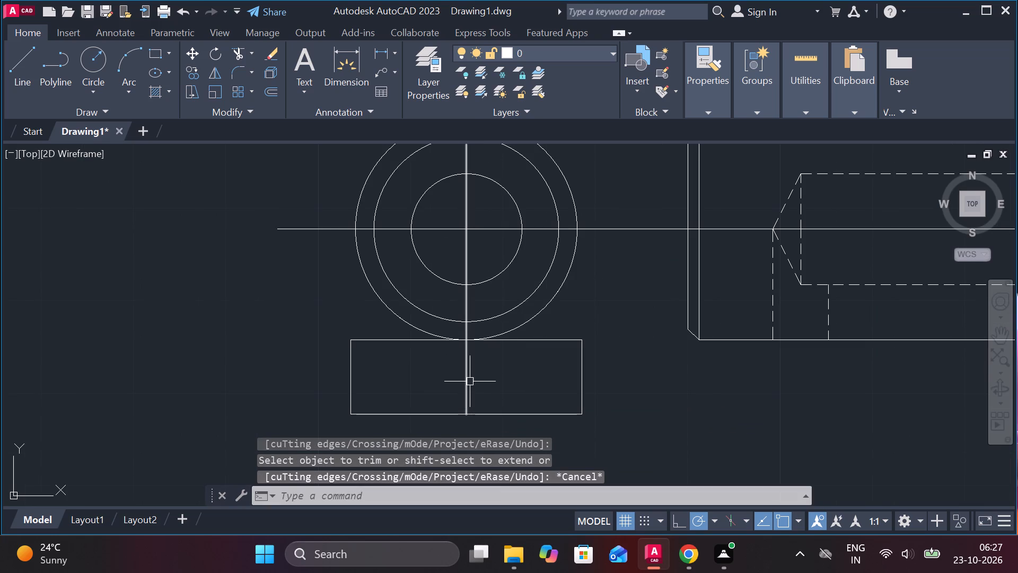
Draw a vertical line about 10.5 long upwards from the rectangle's bottom edge, starting 5 to the right of its midpoint.
key(l)
key(Return)
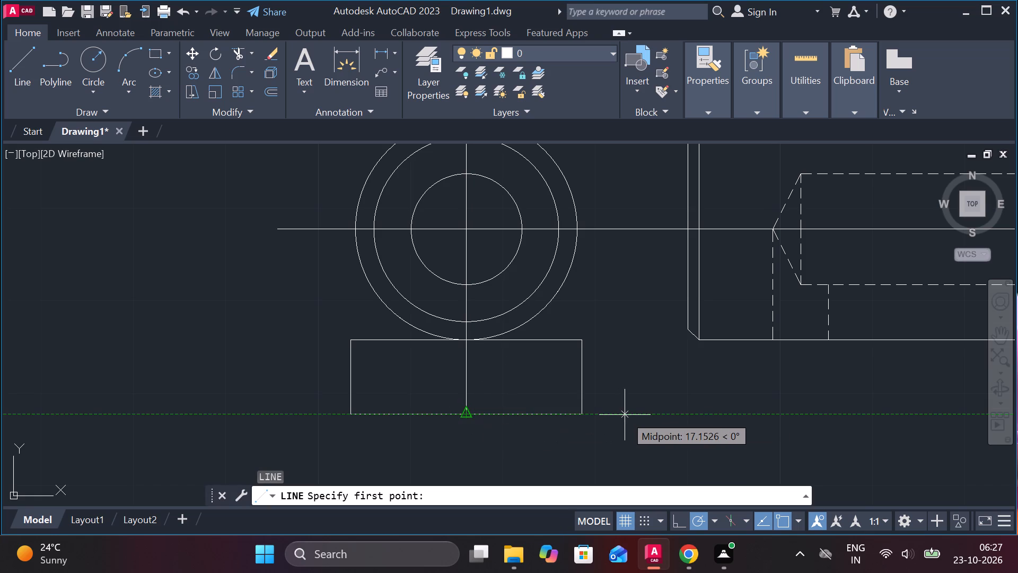
key(5)
key(Return)
scroll(505, 368, up, 2)
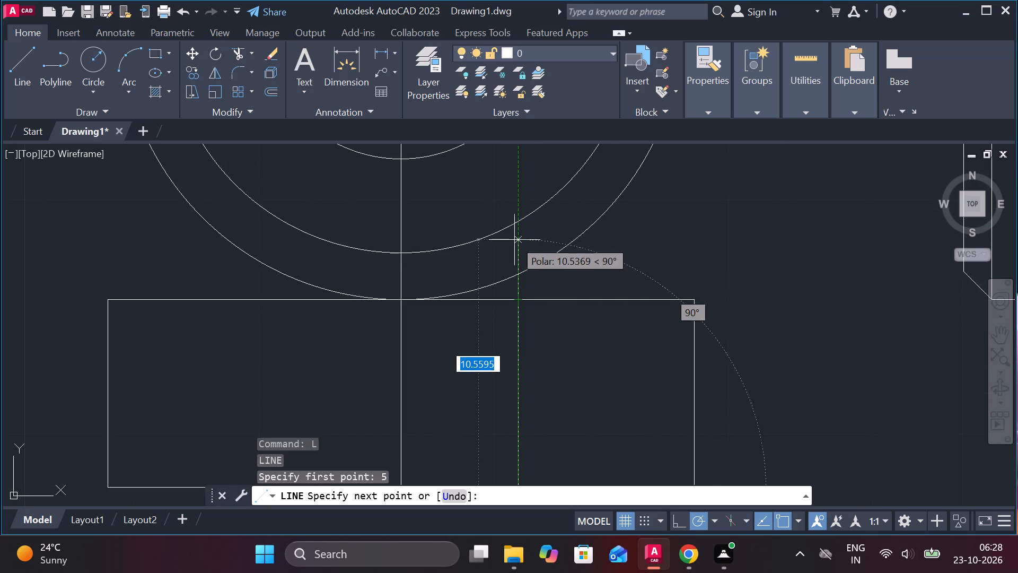
click(514, 240)
key(Escape)
Offset the new vertical line by 10 to the other side of the centreline.
click(522, 373)
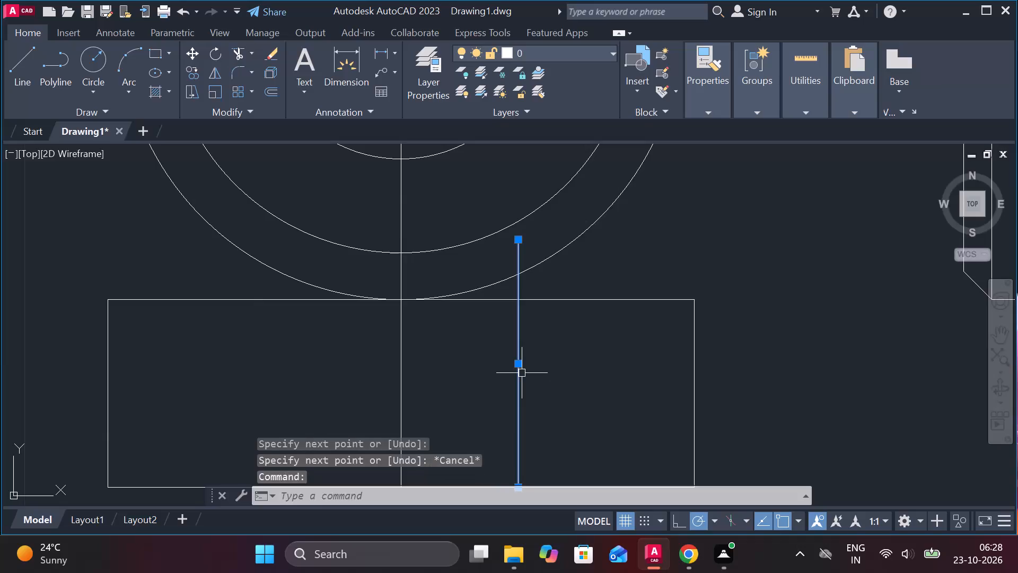
key(o)
key(Return)
key(Return)
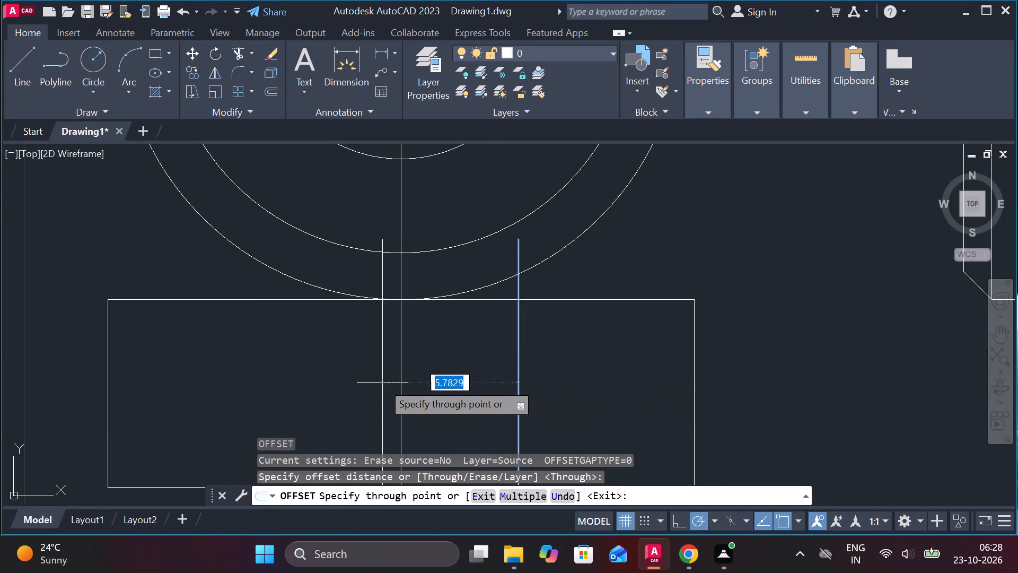
text(10)
key(Return)
scroll(389, 387, down, 2)
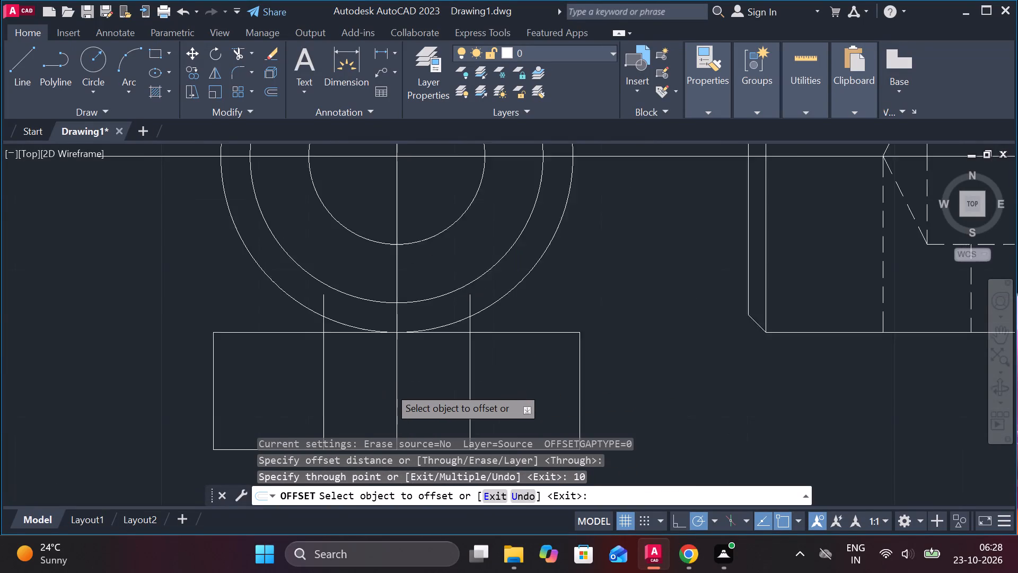
scroll(444, 358, up, 2)
key(Escape)
key(y)
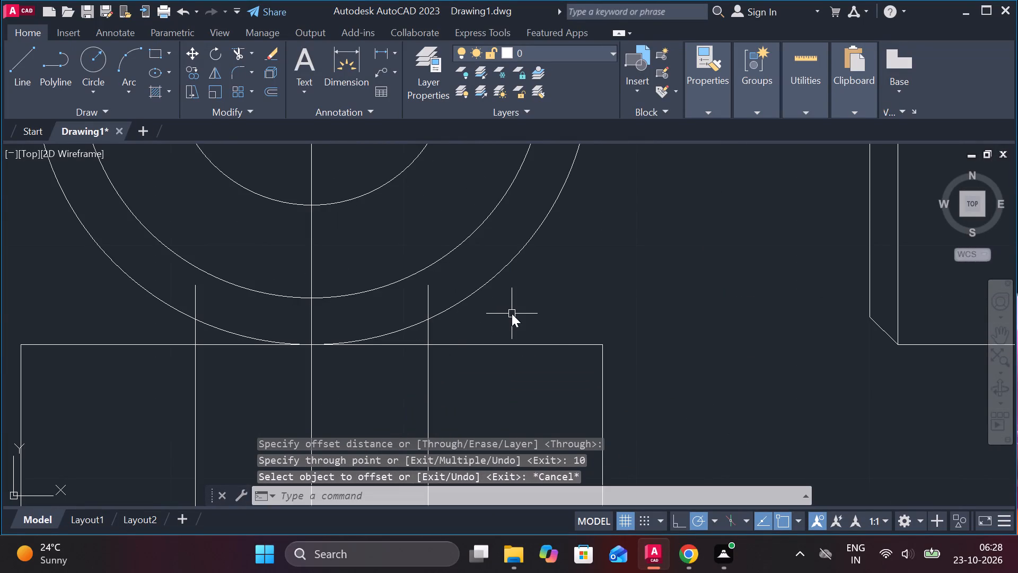
key(Escape)
Trim the parts of both slot lines that project above the rectangle's top edge into the circles.
text(TR)
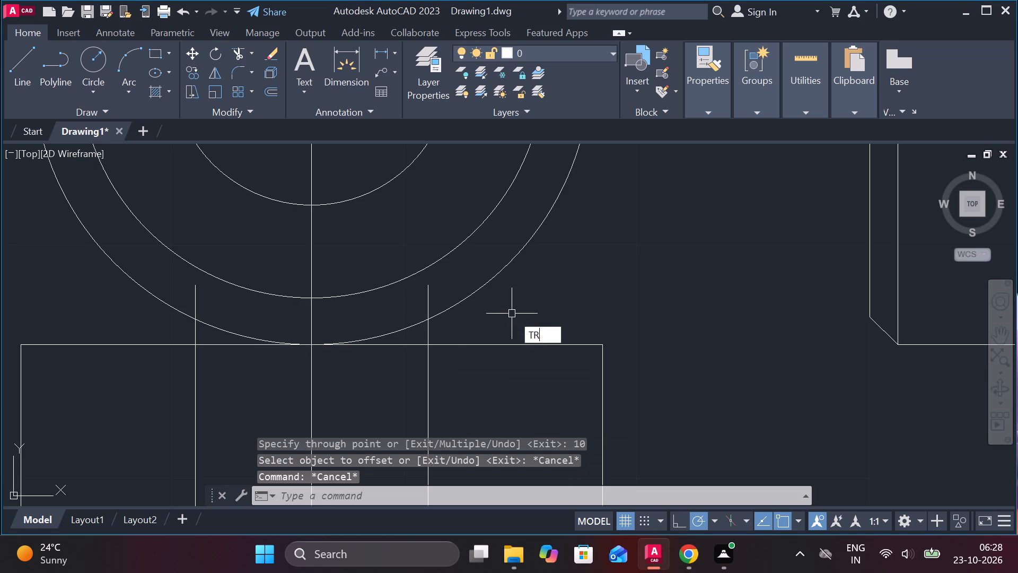
key(space)
click(424, 291)
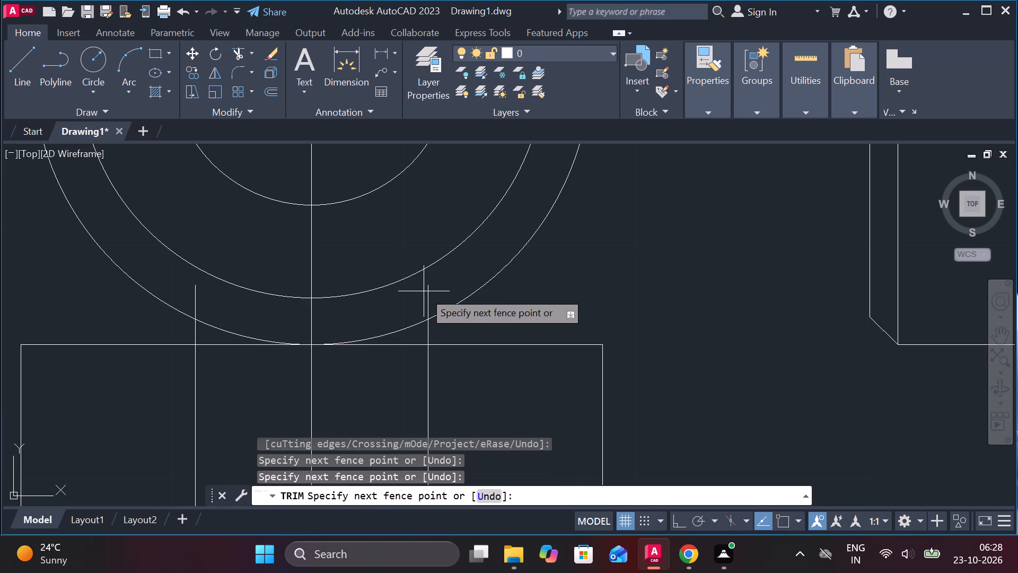
click(429, 294)
click(431, 324)
scroll(440, 329, down, 1)
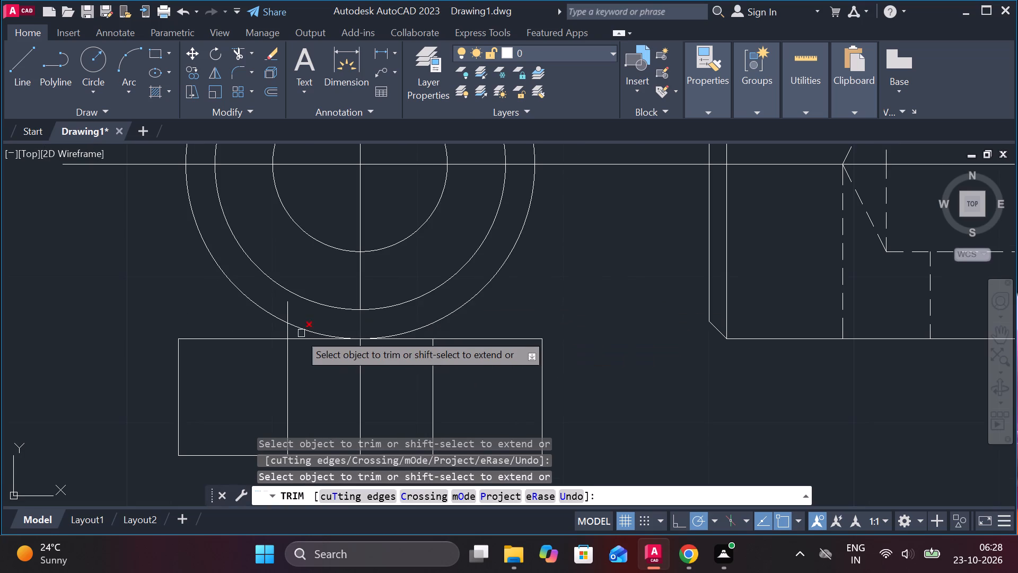
click(292, 312)
click(289, 305)
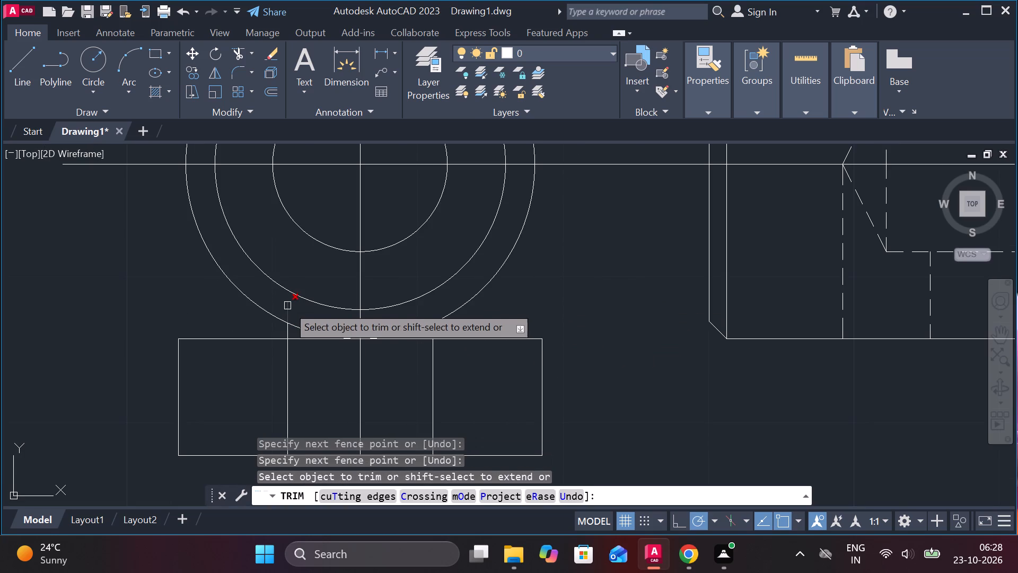
click(286, 326)
click(286, 317)
scroll(455, 345, down, 1)
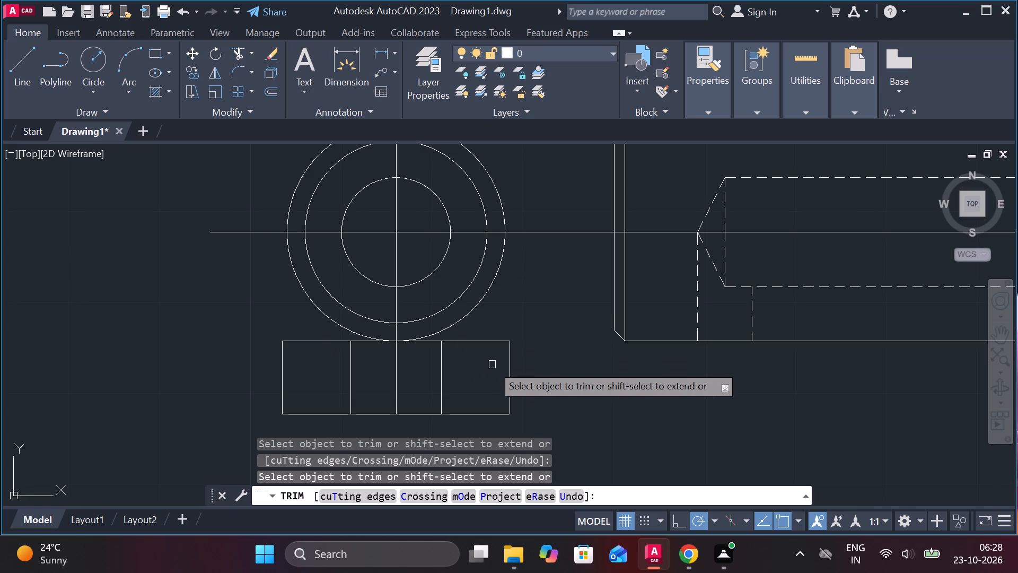
scroll(475, 369, down, 3)
scroll(497, 384, up, 1)
middle_drag(501, 386, 525, 371)
scroll(582, 371, up, 2)
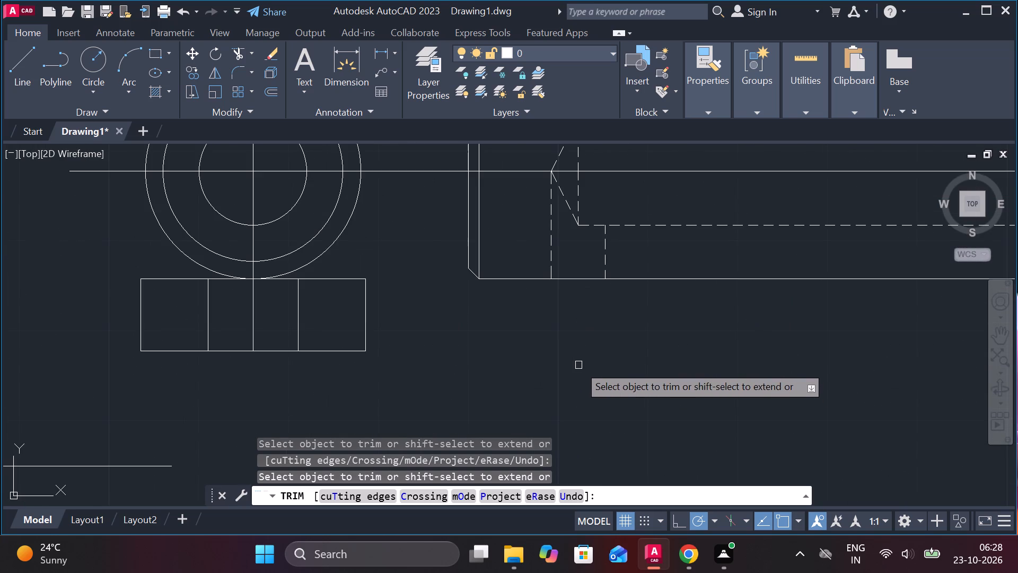
key(Escape)
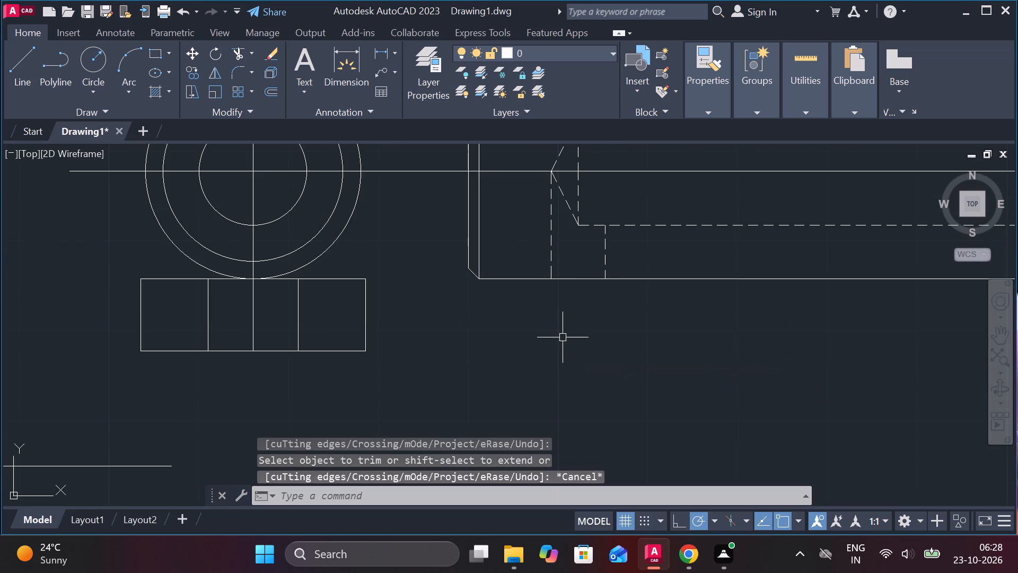
Draw a vertical line 8 long downwards from the lower chamfer corner at the side view's blind end.
key(l)
key(Return)
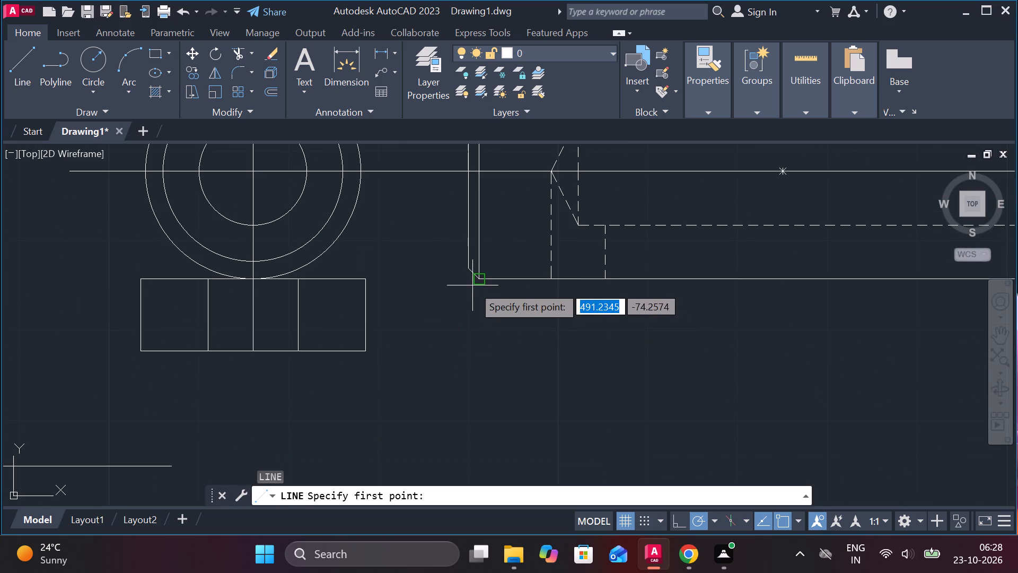
click(477, 281)
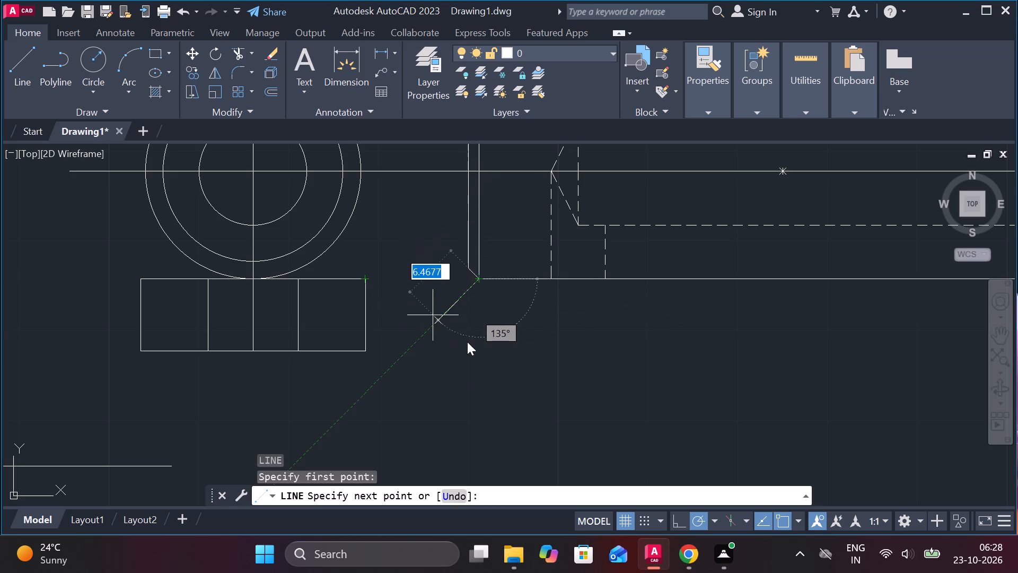
key(8)
key(Return)
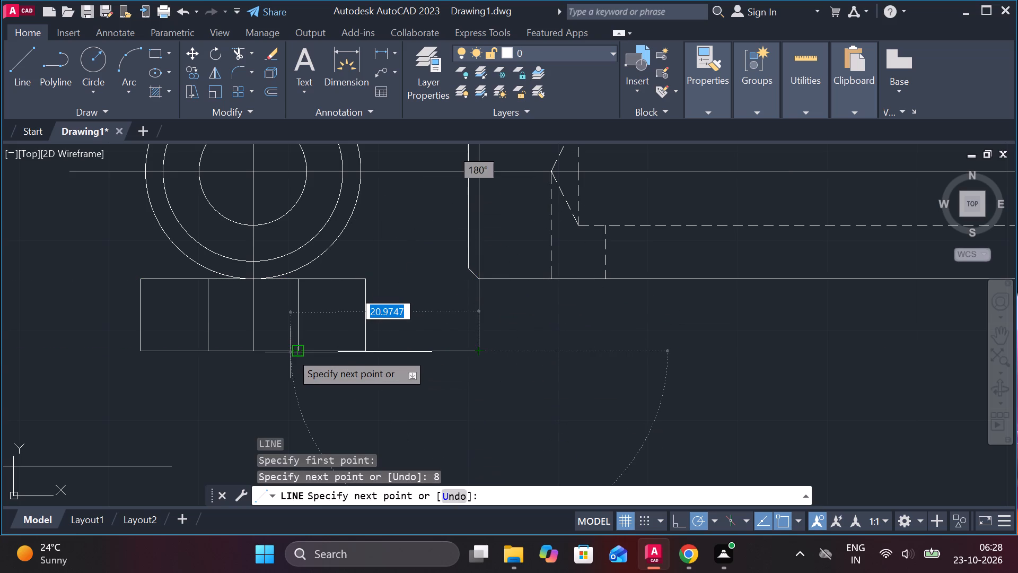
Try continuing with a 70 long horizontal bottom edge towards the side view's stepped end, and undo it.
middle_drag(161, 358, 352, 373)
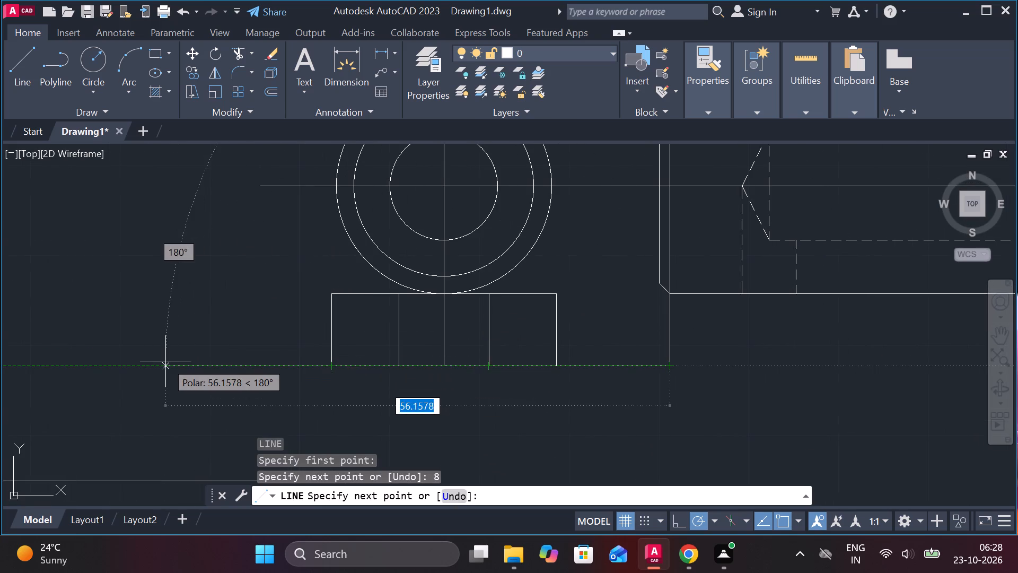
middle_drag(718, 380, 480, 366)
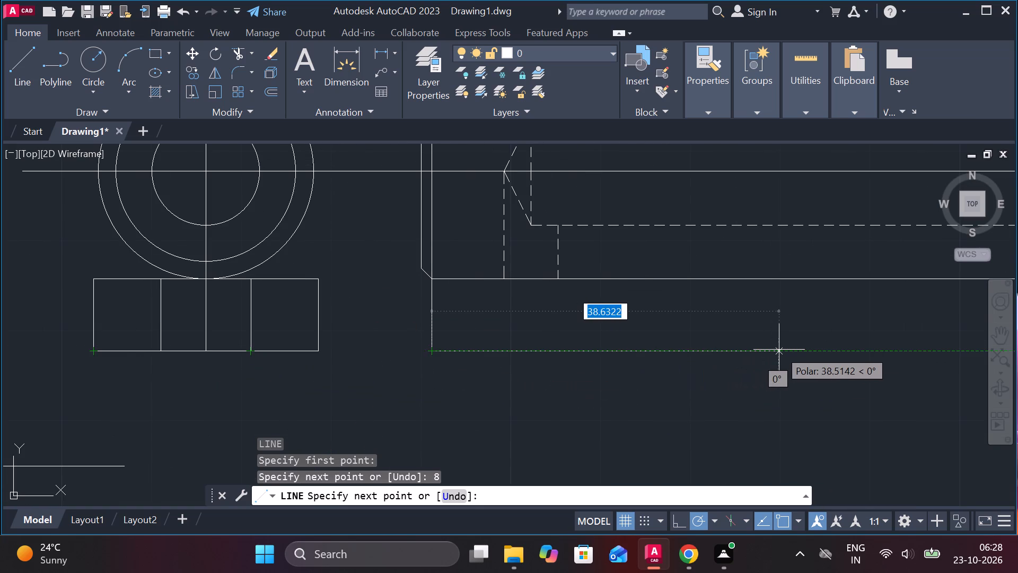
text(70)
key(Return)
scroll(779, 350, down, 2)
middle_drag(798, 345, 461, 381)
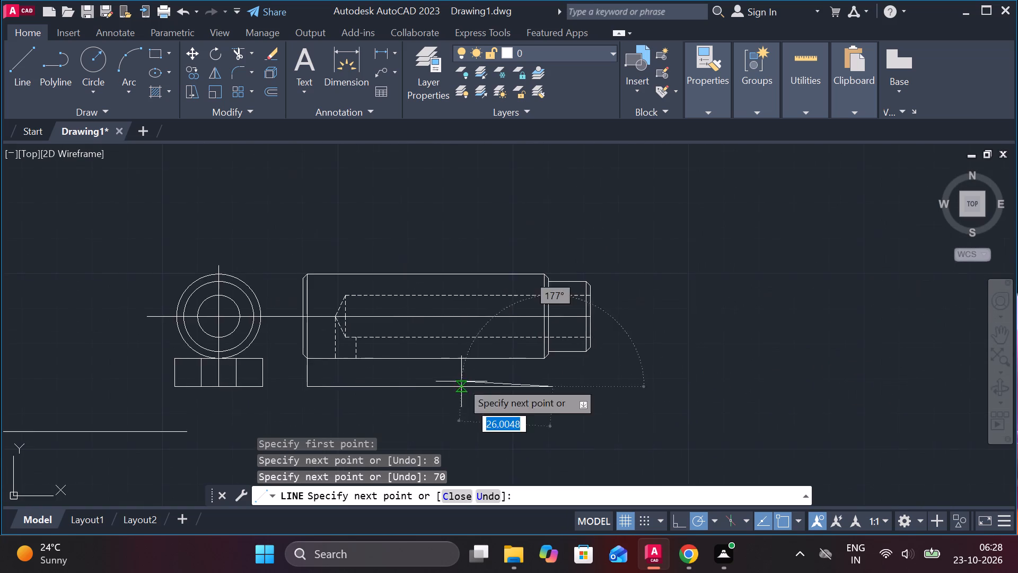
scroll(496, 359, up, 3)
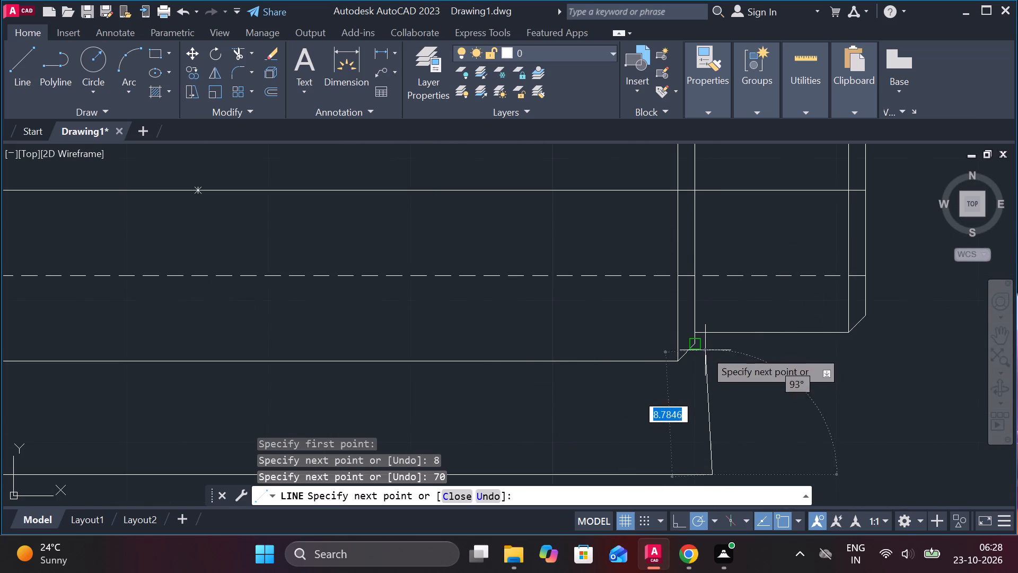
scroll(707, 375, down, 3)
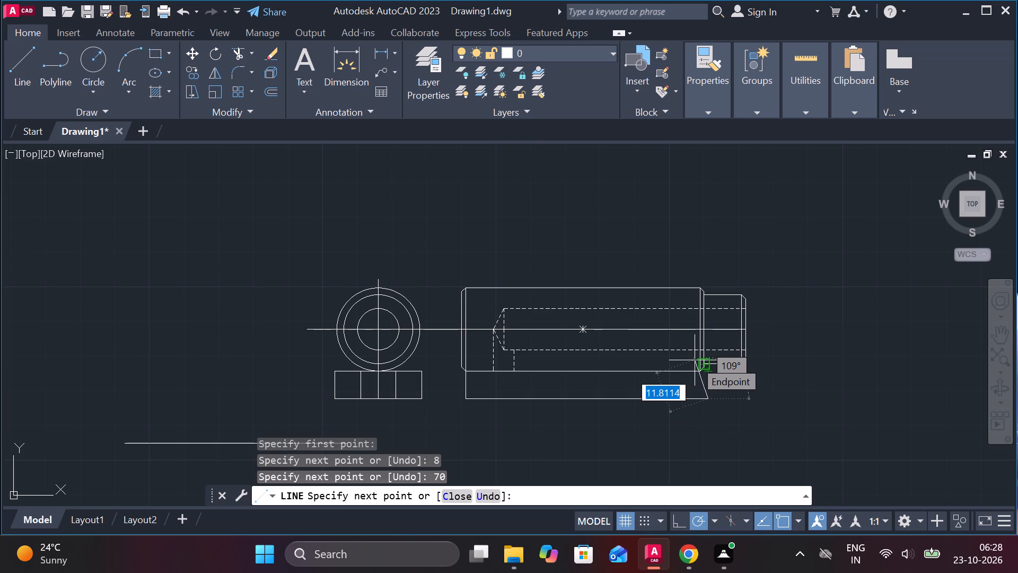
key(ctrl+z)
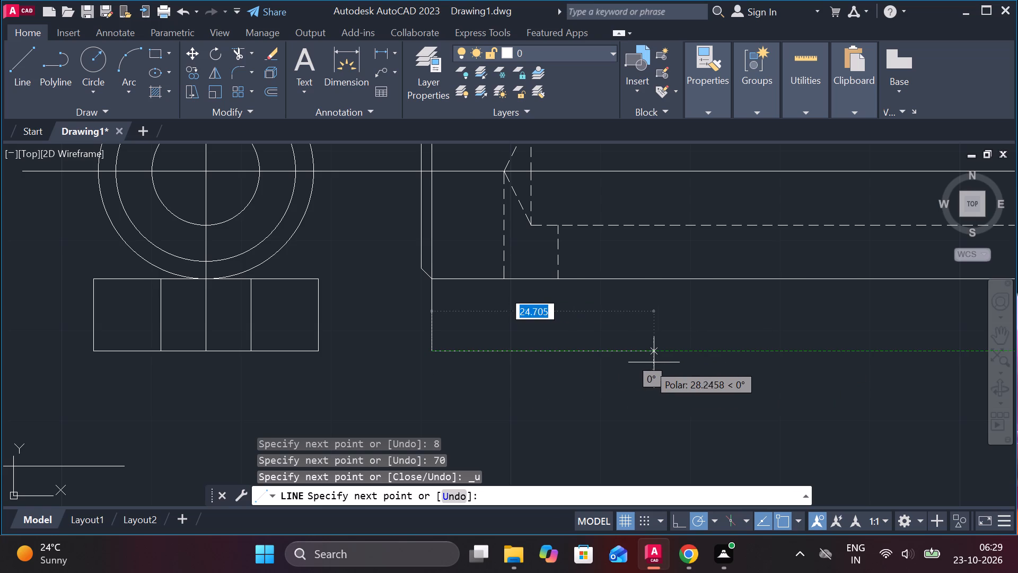
Draw the 67.6 long horizontal bottom edge to the point directly below the main body's lower chamfer corner at the stepped end.
scroll(605, 364, down, 1)
middle_drag(689, 363, 116, 391)
middle_drag(236, 350, 470, 351)
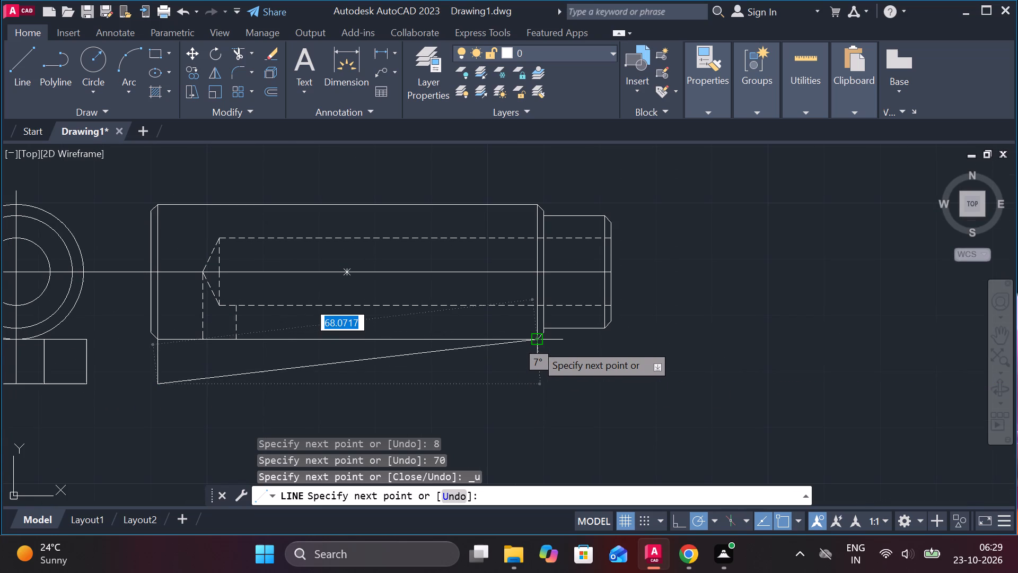
click(537, 383)
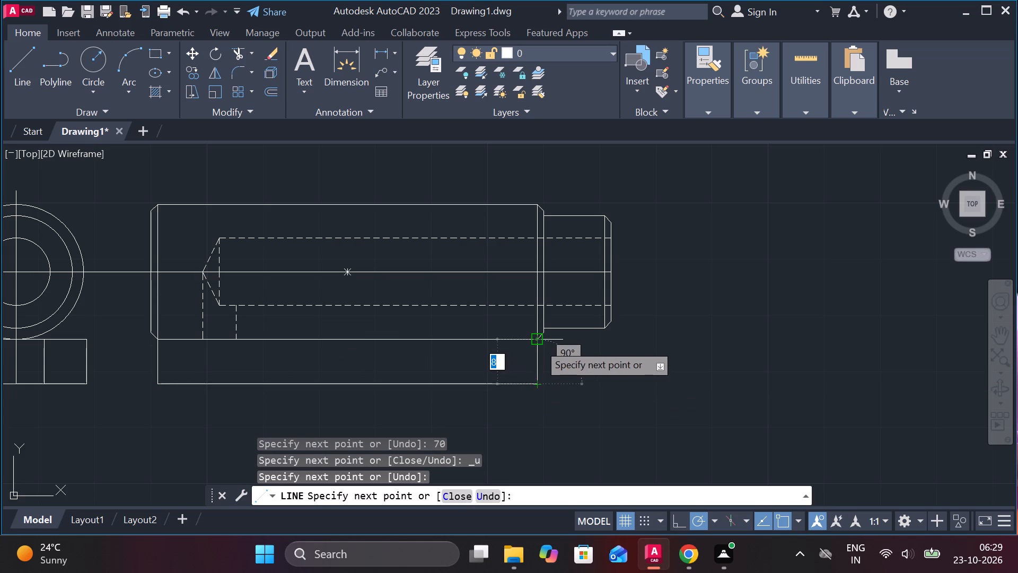
Close the block's outline at the stepped end with a vertical line 8 long up to the main body's lower chamfer corner.
click(536, 341)
key(Escape)
Erase the stray horizontal line lying below the end view.
scroll(652, 341, down, 1)
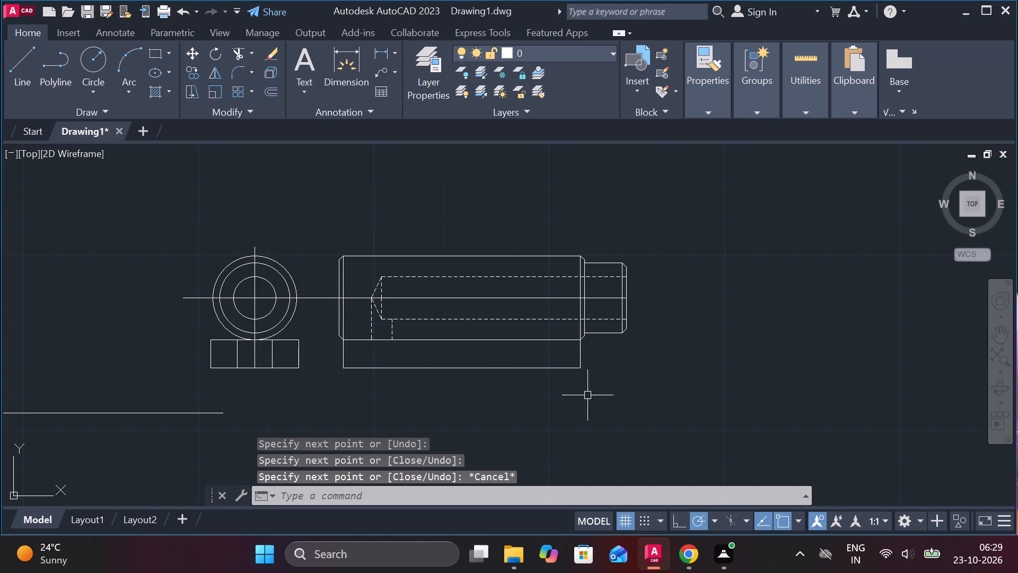
middle_drag(347, 389, 518, 357)
scroll(436, 365, down, 2)
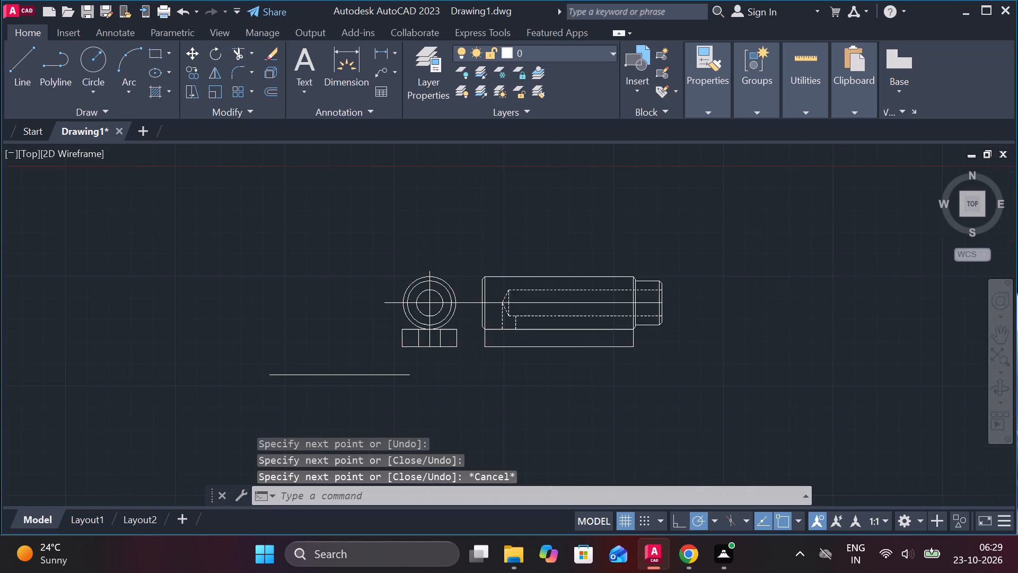
click(401, 370)
text(E)
key(space)
Offset both vertical slot lines in the end view's lower rectangle 0.75 inwards towards the centreline.
scroll(401, 370, up, 3)
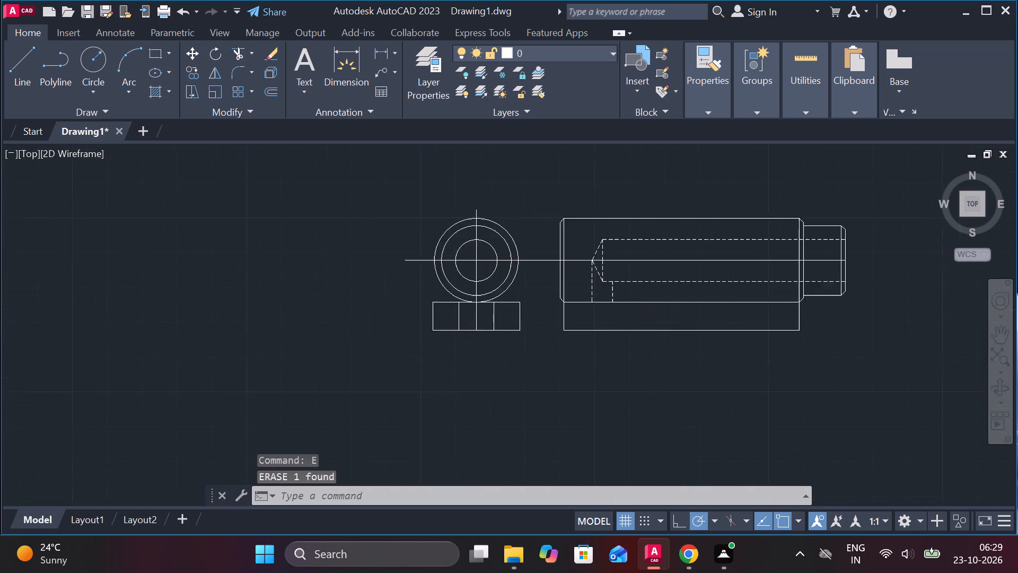
middle_drag(417, 371, 368, 371)
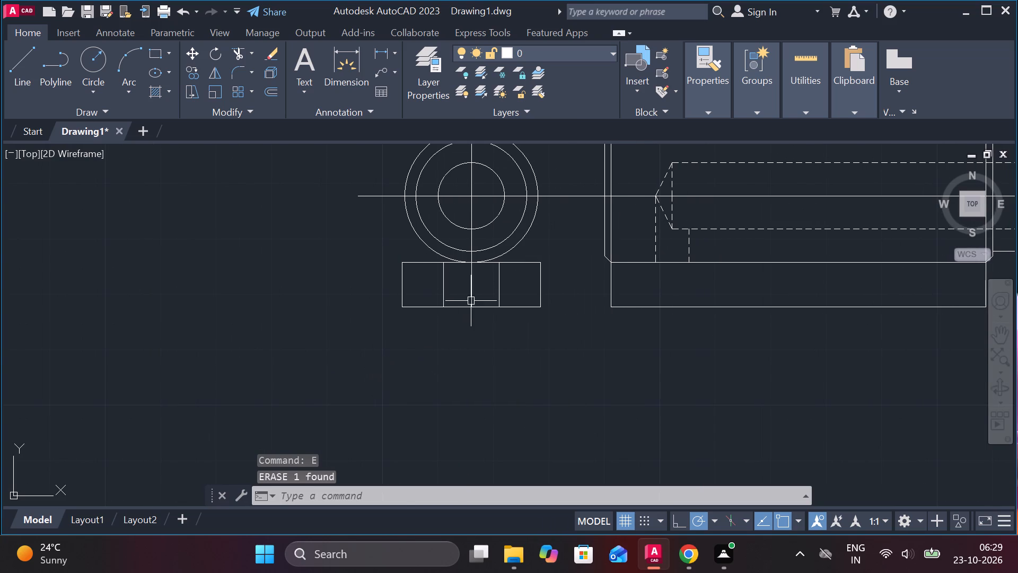
scroll(471, 301, up, 2)
click(534, 256)
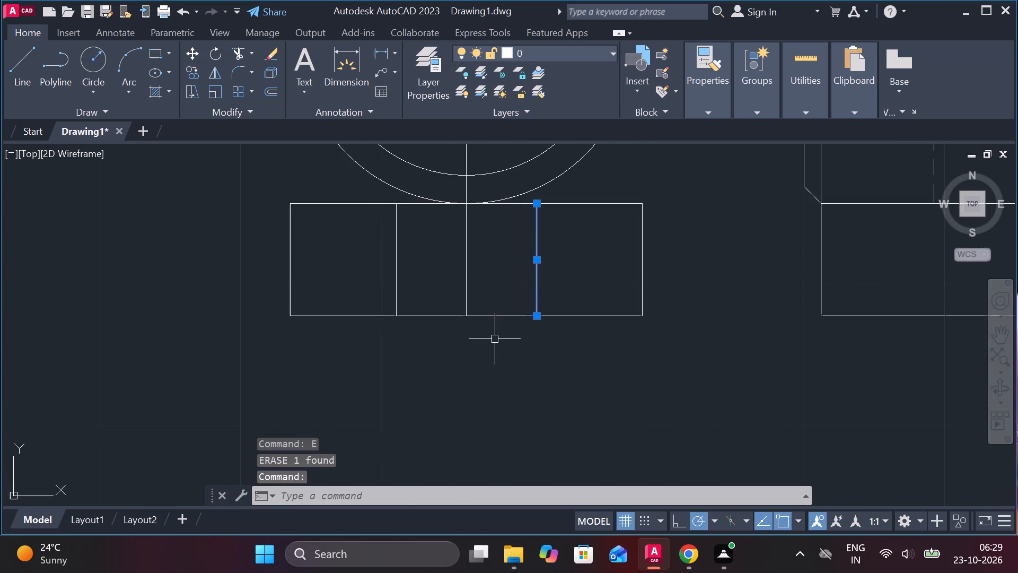
key(o)
key(Return)
key(Return)
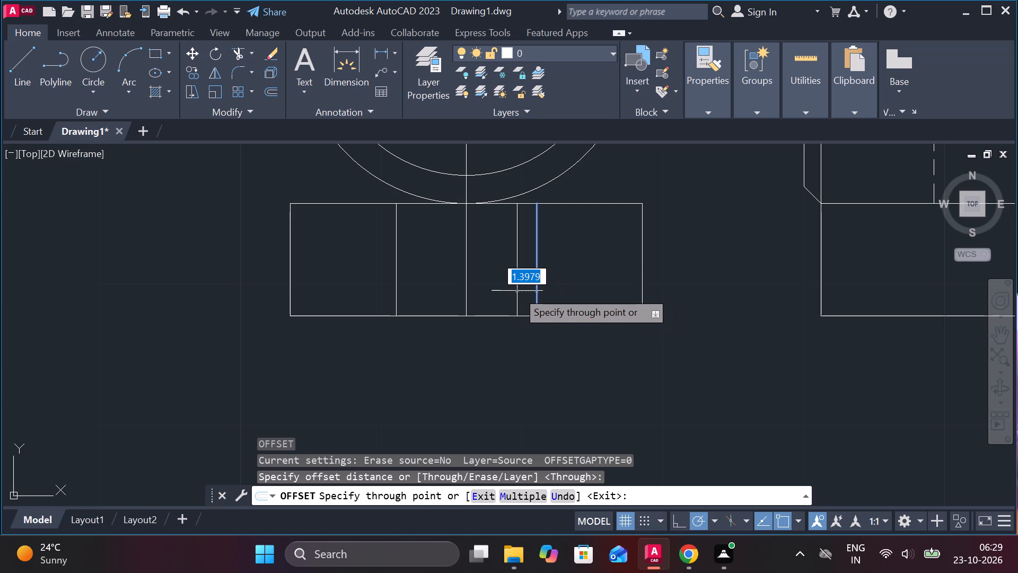
key(period)
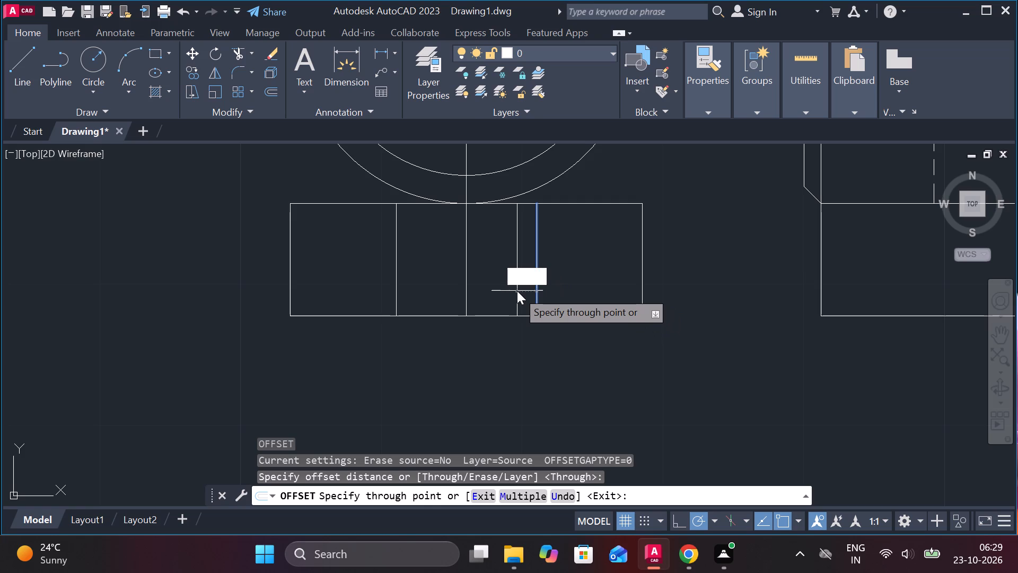
text(75)
key(Return)
click(393, 290)
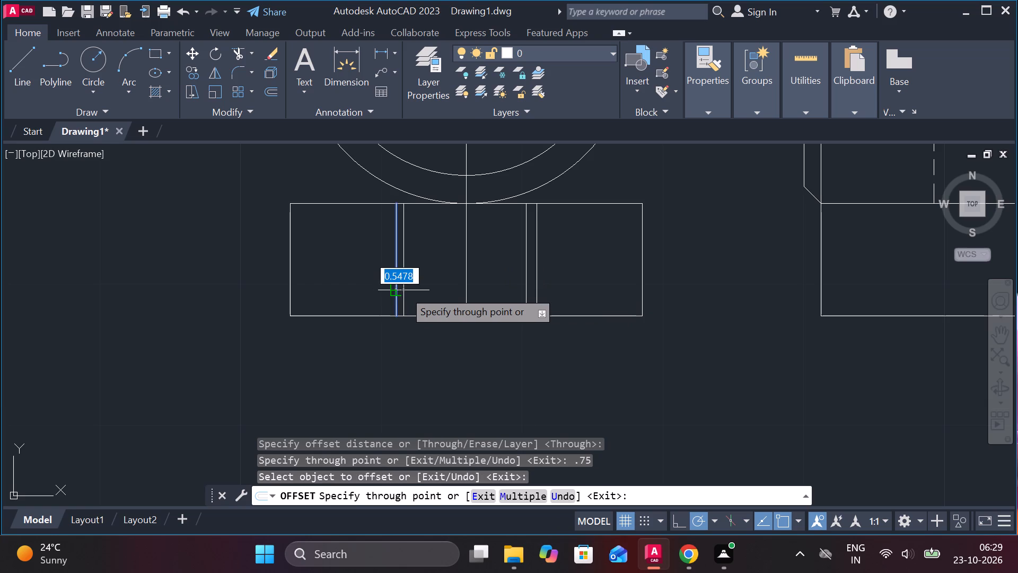
key(period)
text(75)
key(Return)
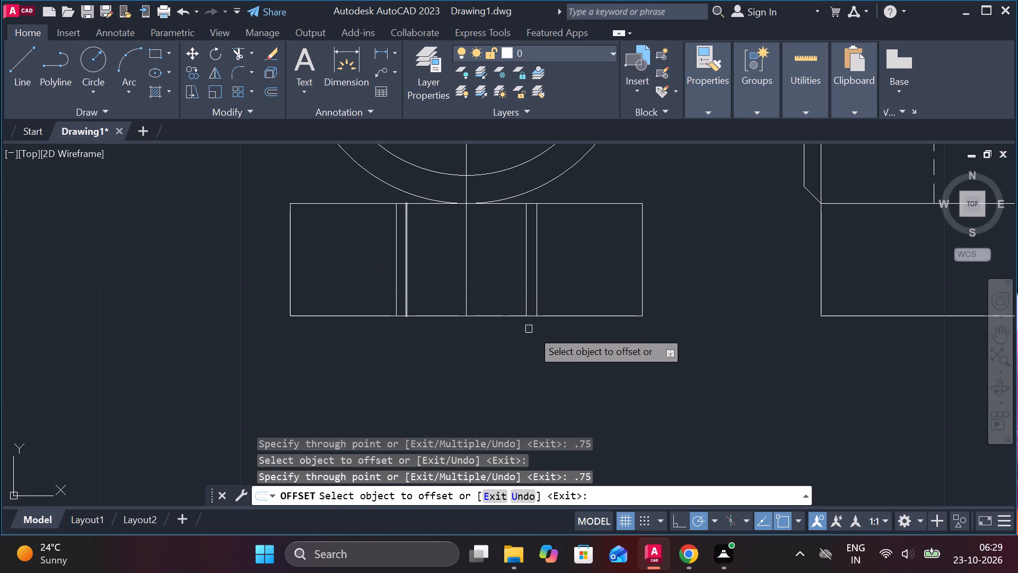
scroll(560, 315, down, 2)
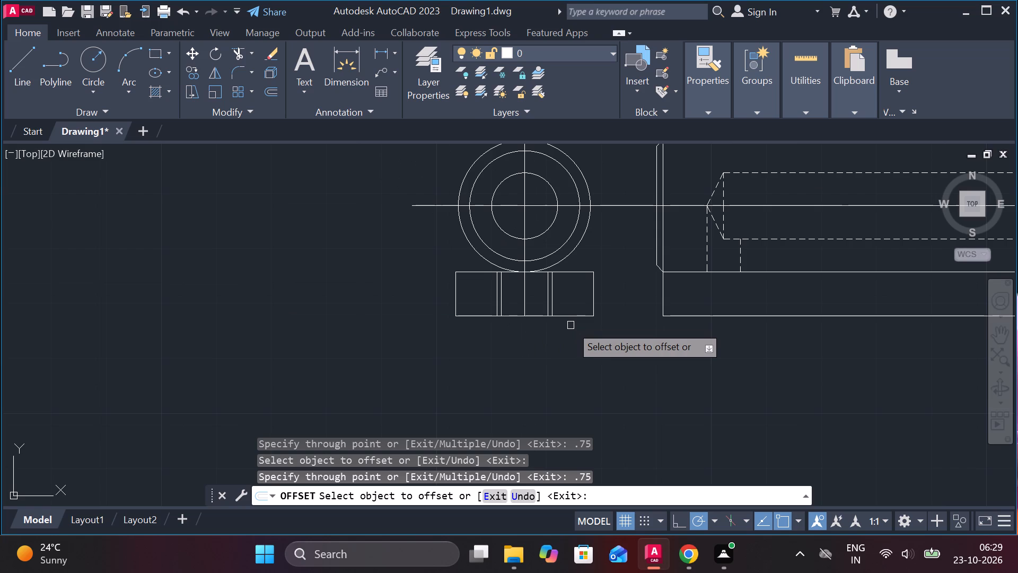
key(Escape)
Change the linetype of the four vertical slot lines in the end view's lower rectangle to DASHED.
click(581, 303)
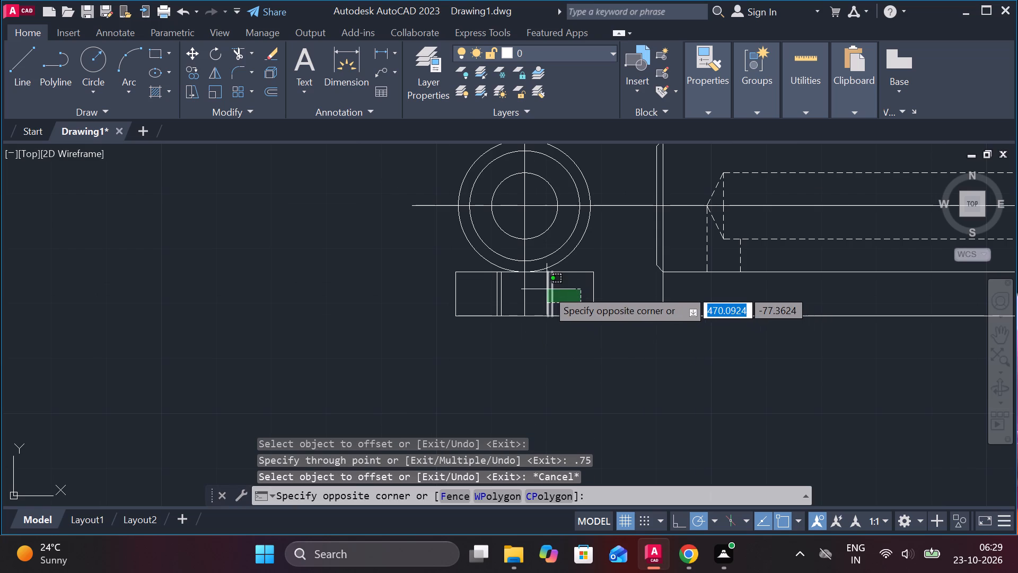
click(547, 289)
click(498, 291)
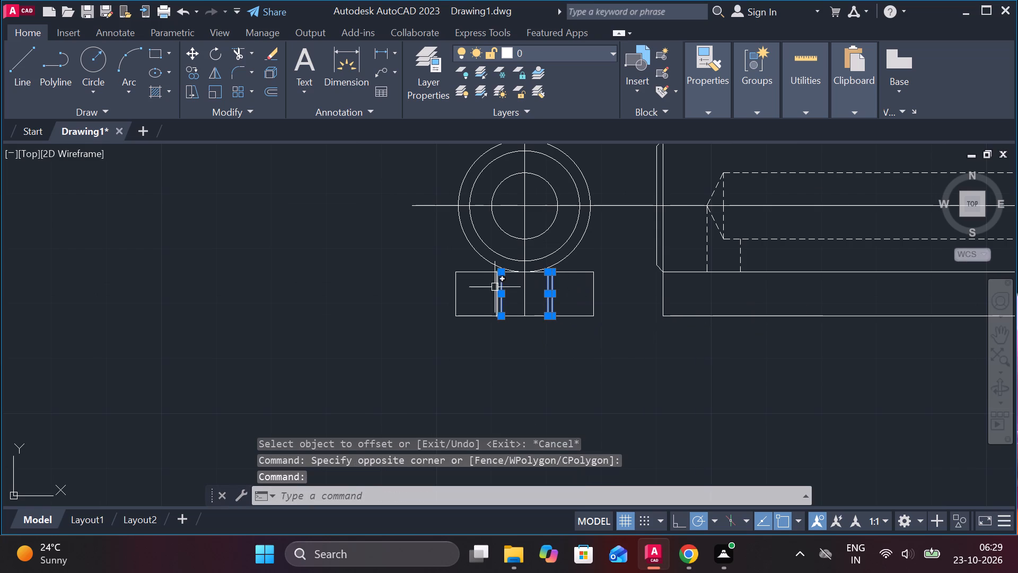
click(494, 286)
click(697, 113)
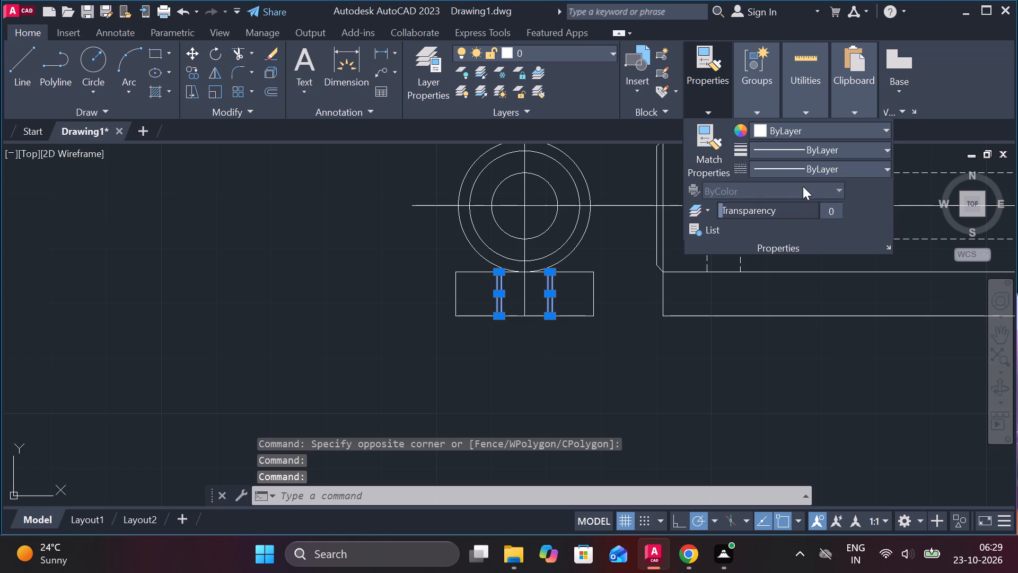
click(813, 169)
click(806, 264)
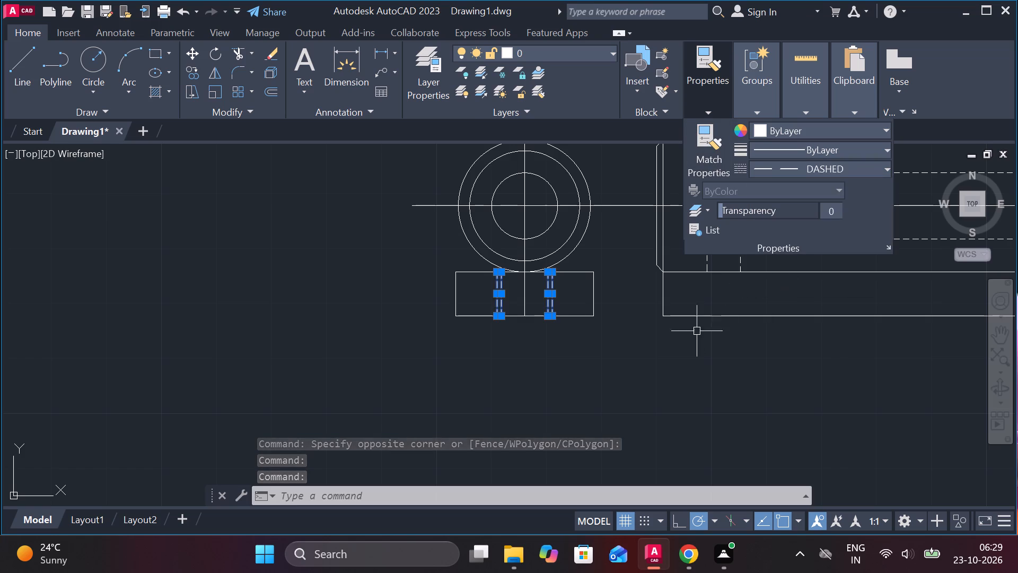
key(Escape)
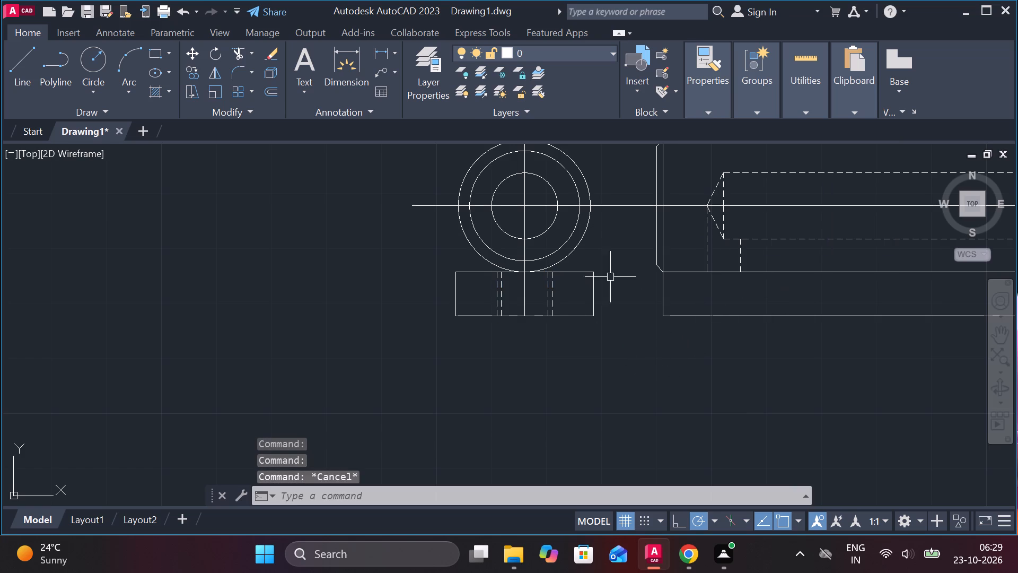
Change the linetype of the long horizontal centreline and the end view's vertical centreline to CENTER.
scroll(610, 277, down, 1)
click(617, 232)
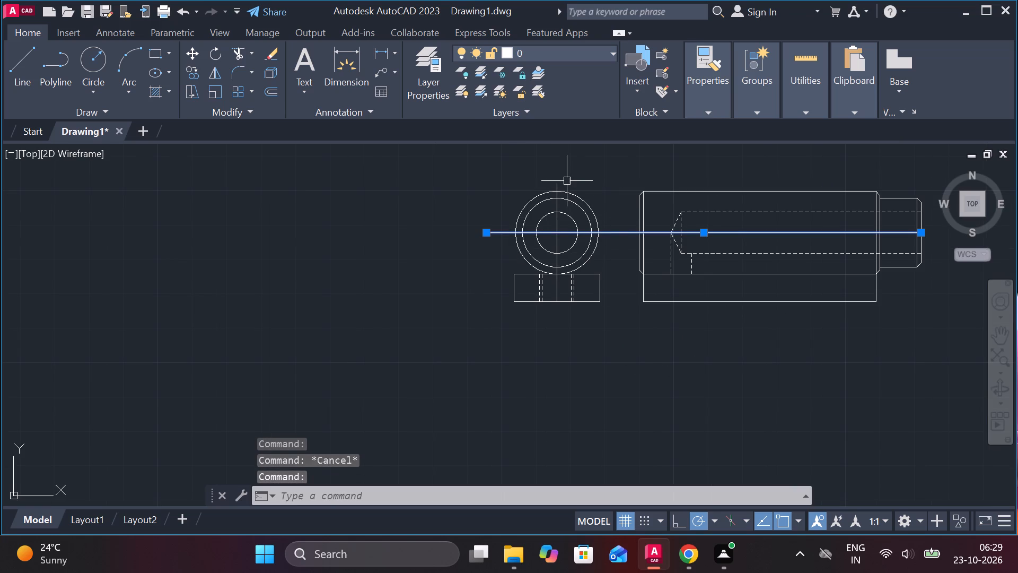
click(554, 183)
click(708, 110)
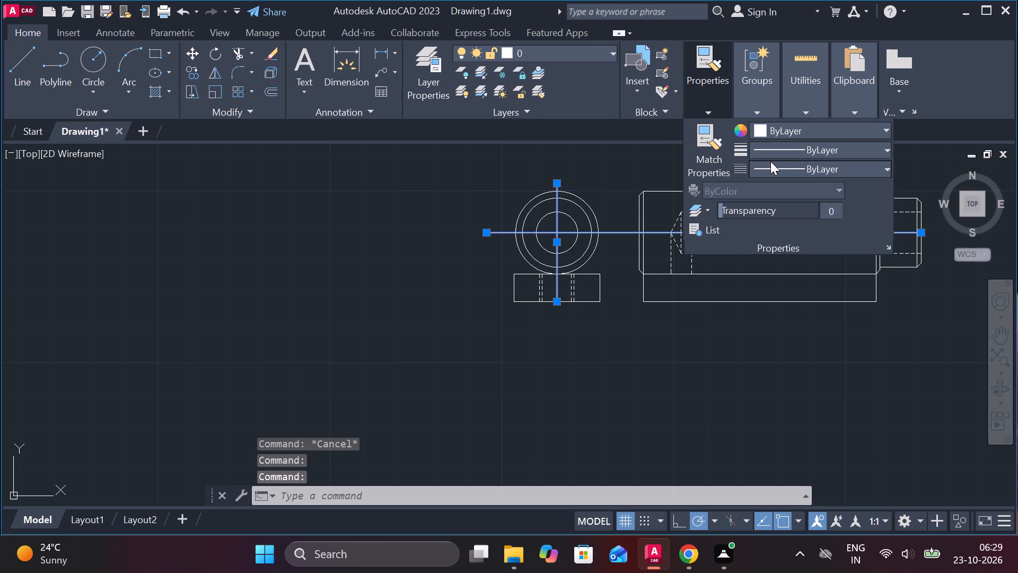
click(770, 161)
click(760, 228)
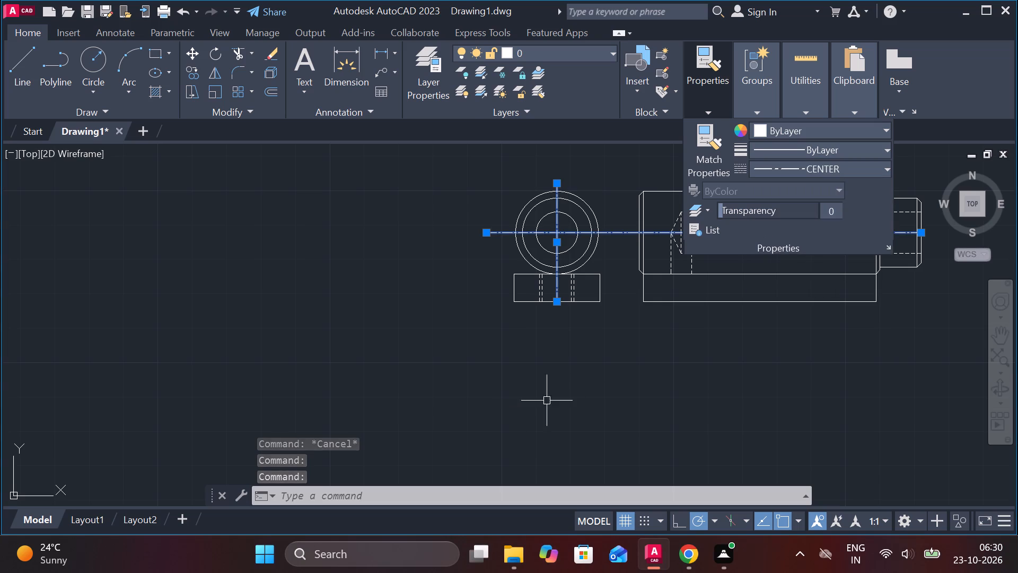
key(Escape)
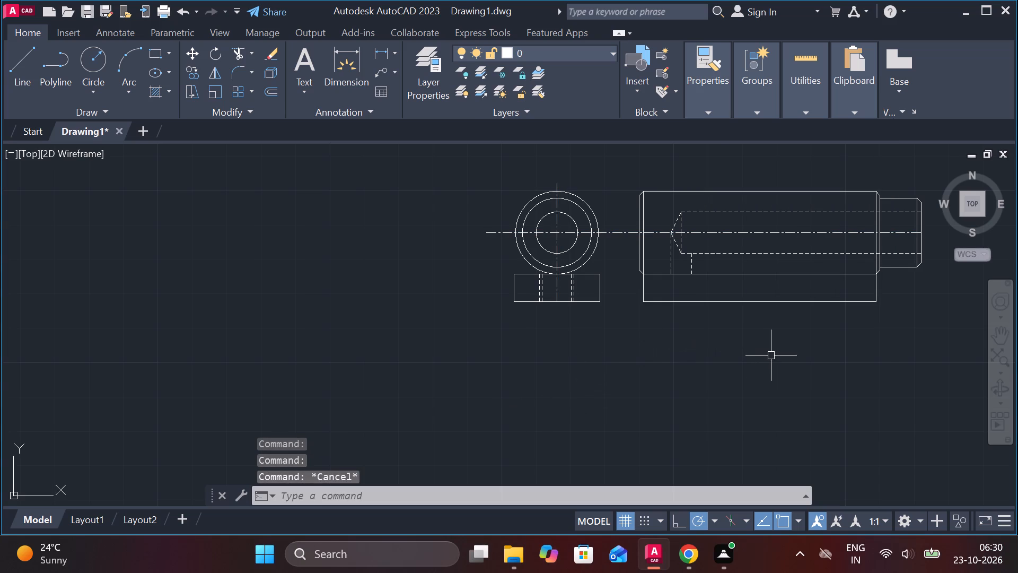
Extend the two vertical dashed hole lines near the side view's blind end down to the block's bottom edge.
middle_drag(736, 403, 693, 374)
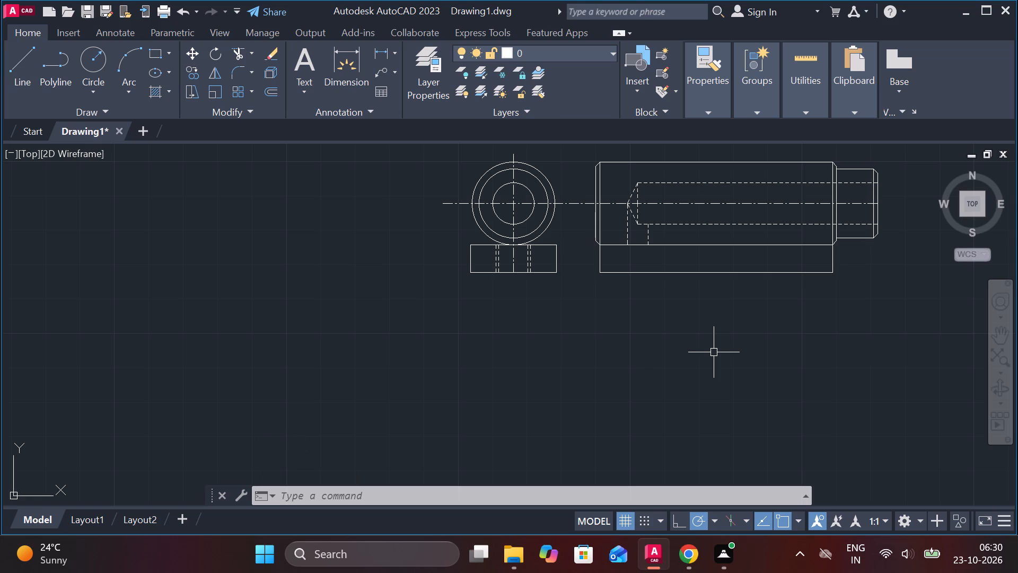
scroll(657, 241, up, 1)
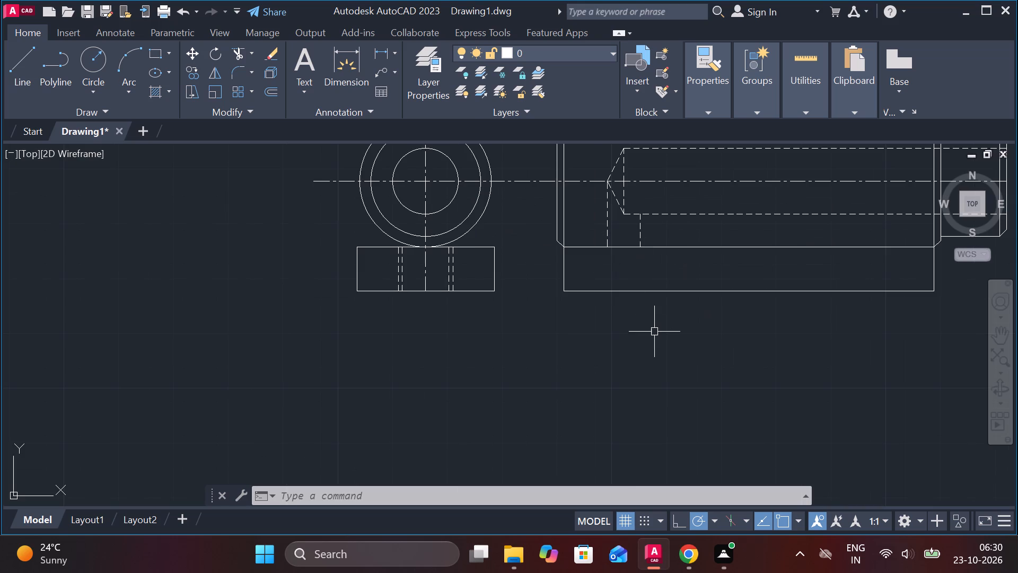
text(EX)
key(space)
click(607, 236)
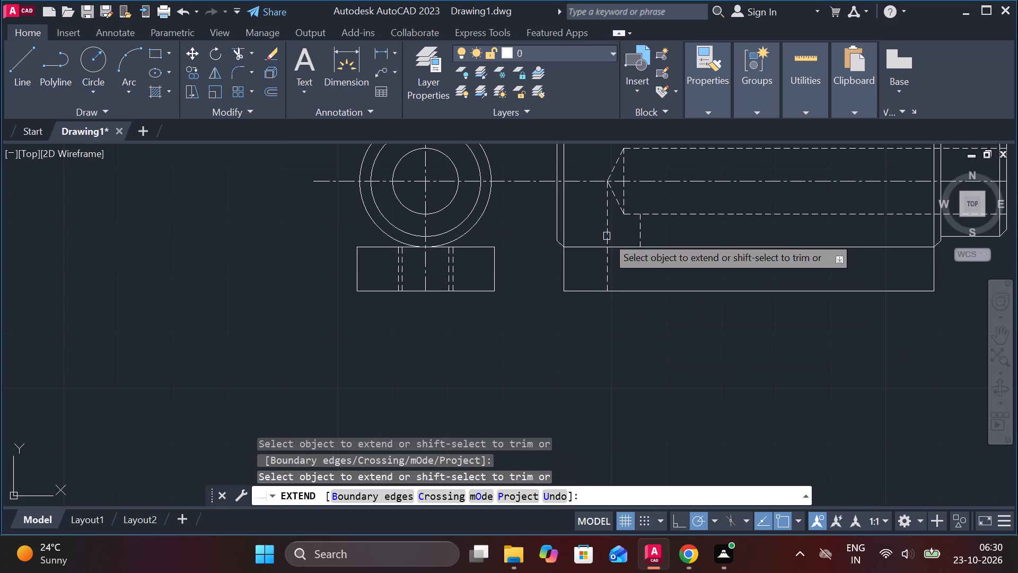
click(643, 241)
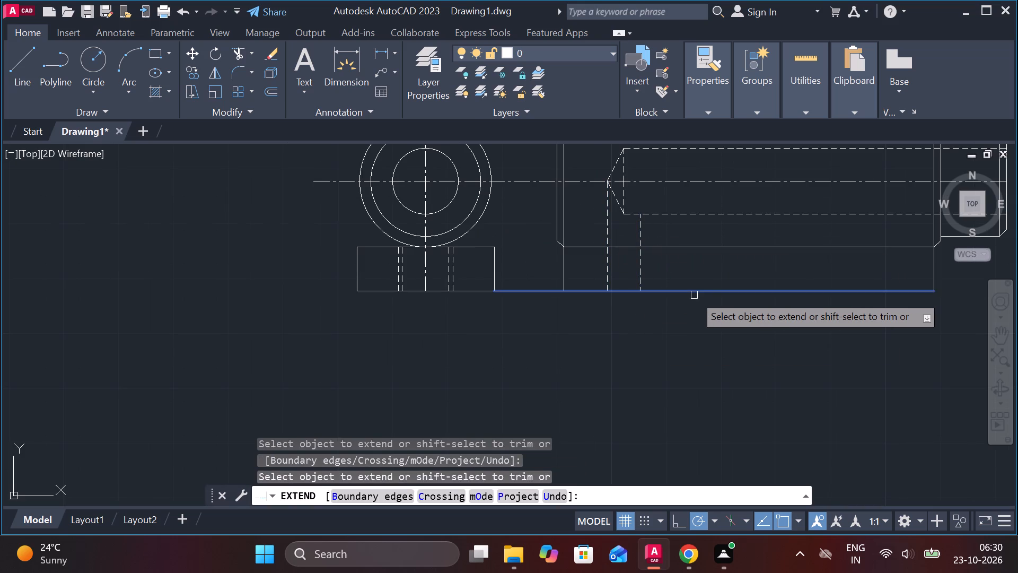
key(Escape)
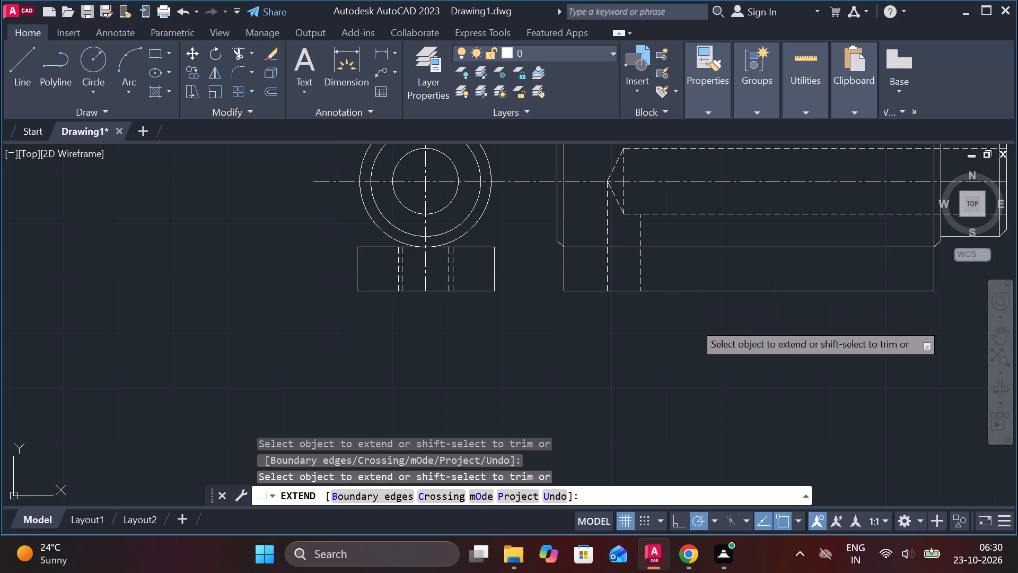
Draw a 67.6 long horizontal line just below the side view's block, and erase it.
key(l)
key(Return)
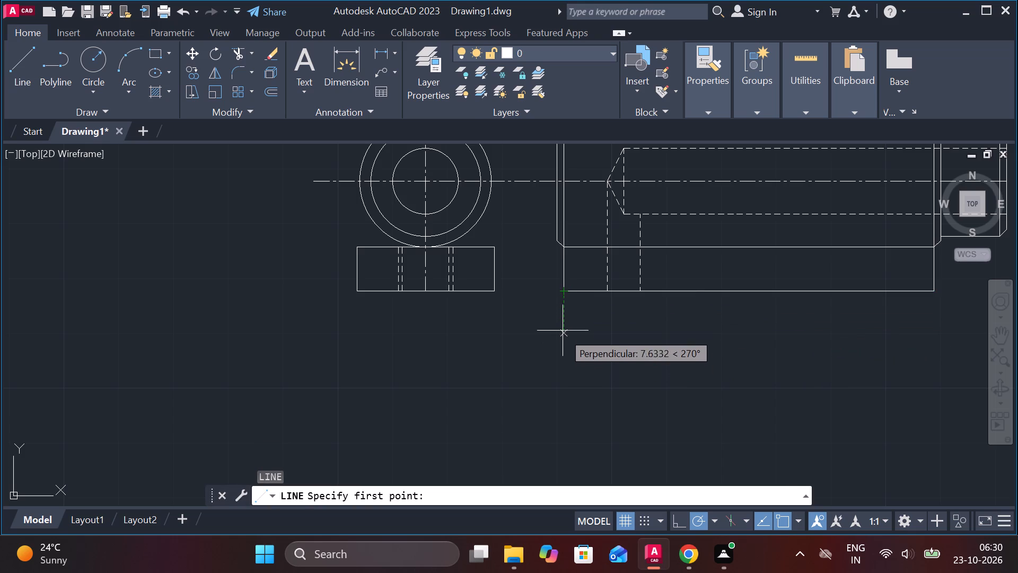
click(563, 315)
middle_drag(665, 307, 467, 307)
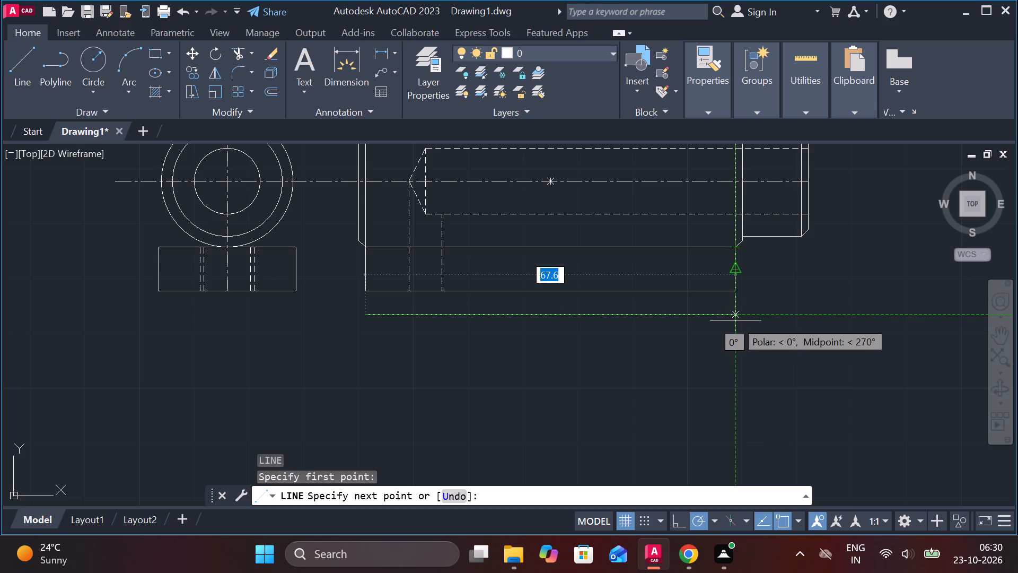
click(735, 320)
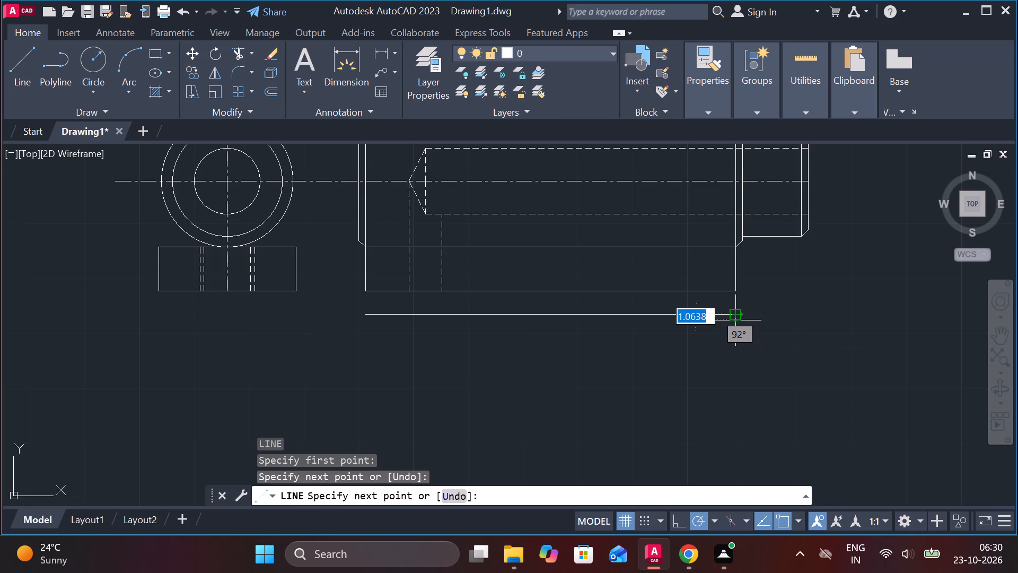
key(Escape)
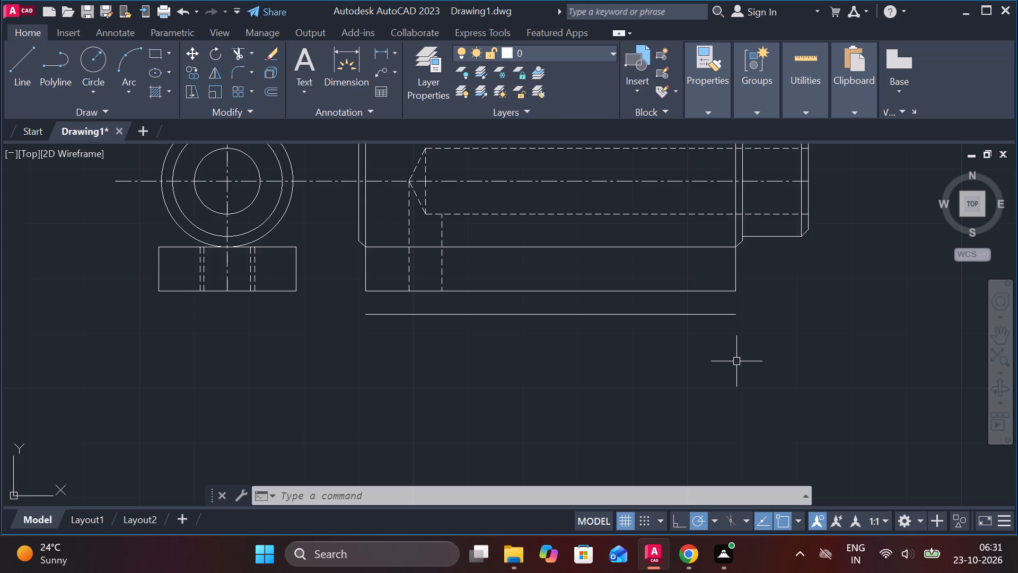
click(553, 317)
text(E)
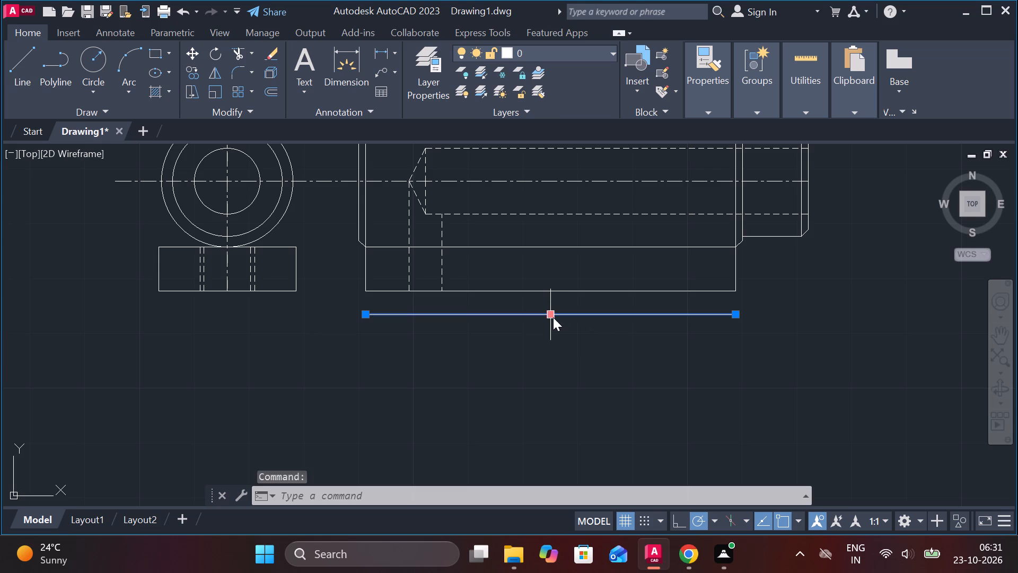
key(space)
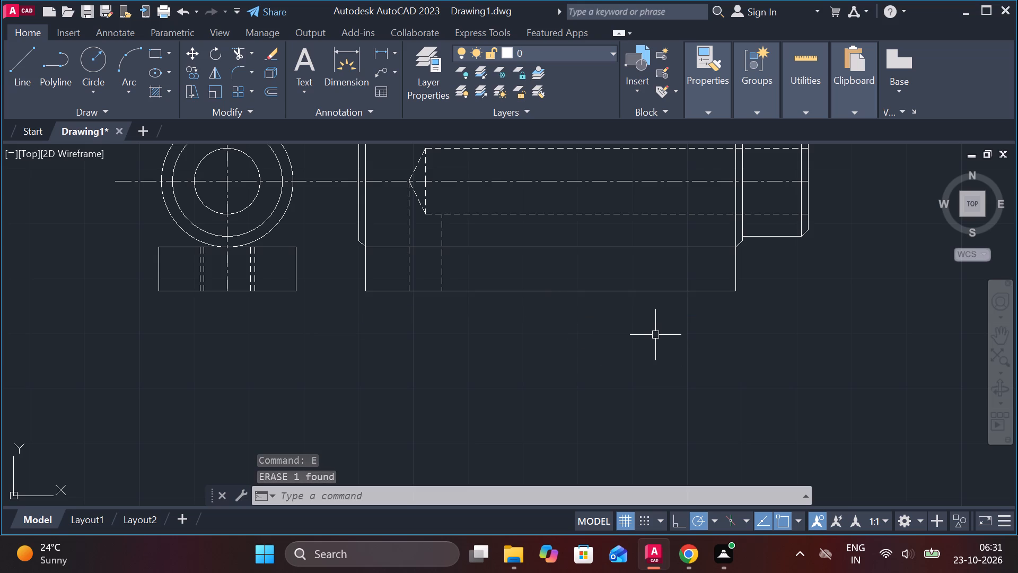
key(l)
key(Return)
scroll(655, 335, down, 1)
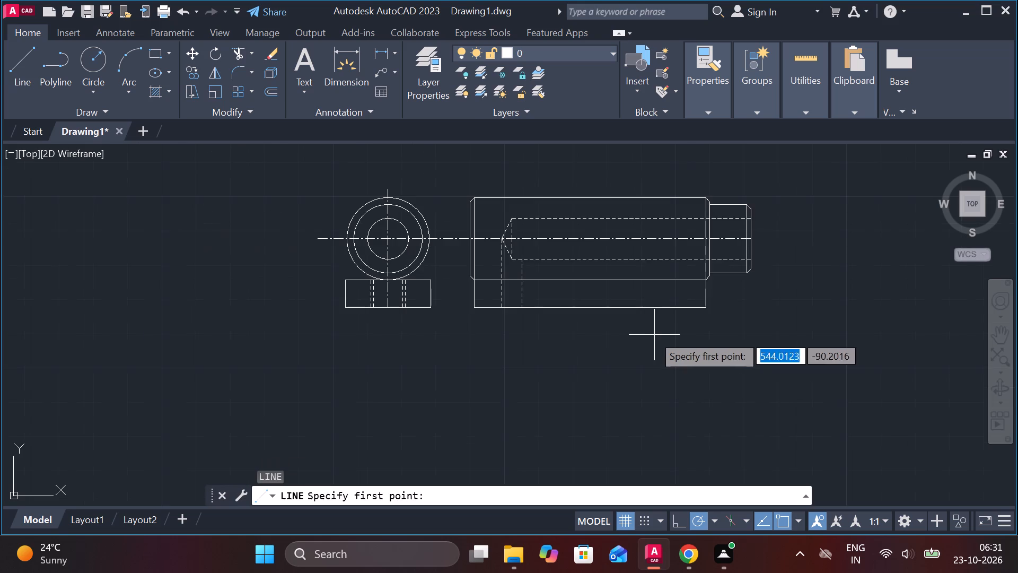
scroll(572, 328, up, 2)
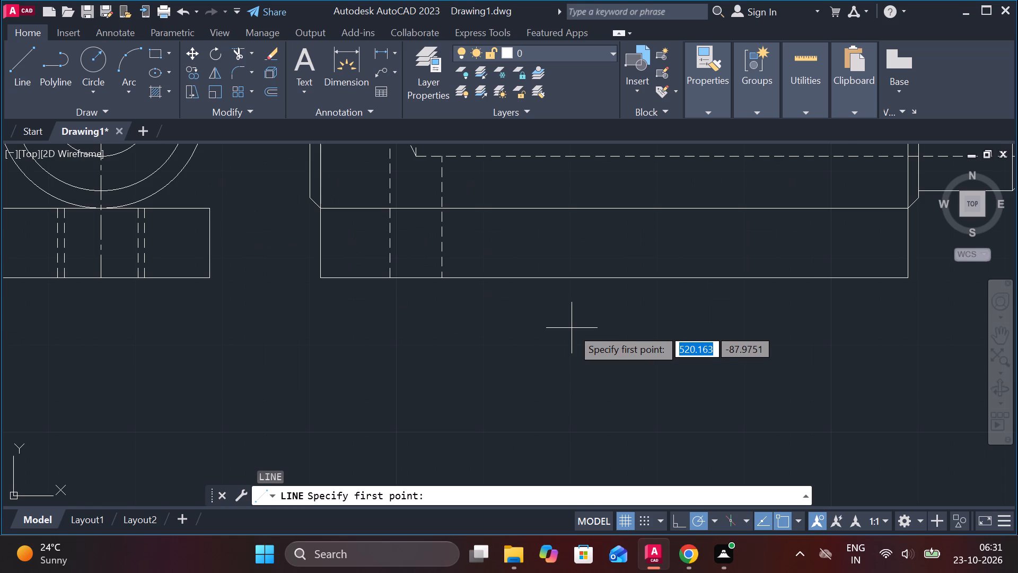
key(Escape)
Explode the chamfered outline of the side view's large body into separate lines.
scroll(452, 317, down, 1)
middle_drag(473, 325, 489, 408)
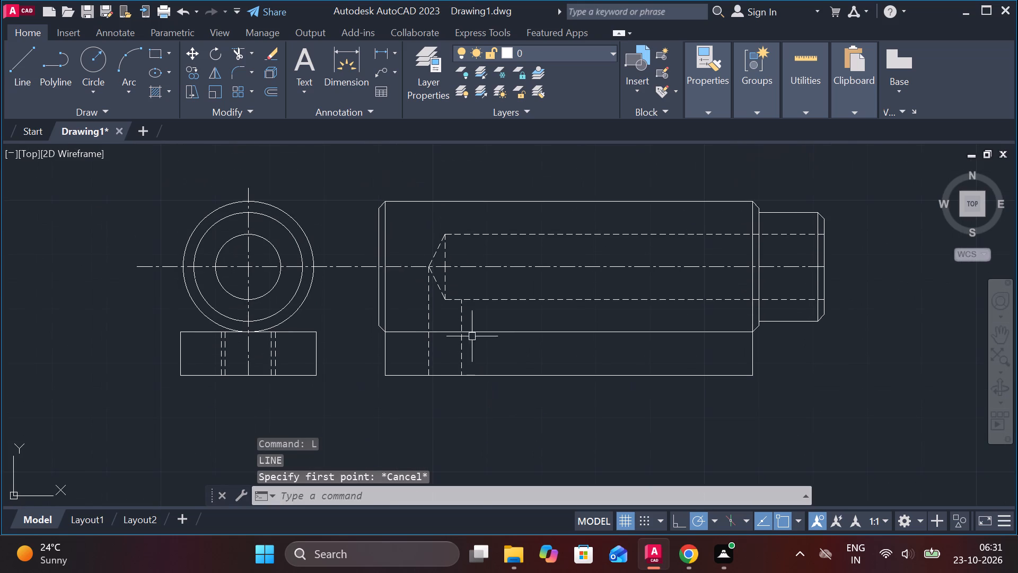
scroll(384, 271, up, 1)
click(384, 240)
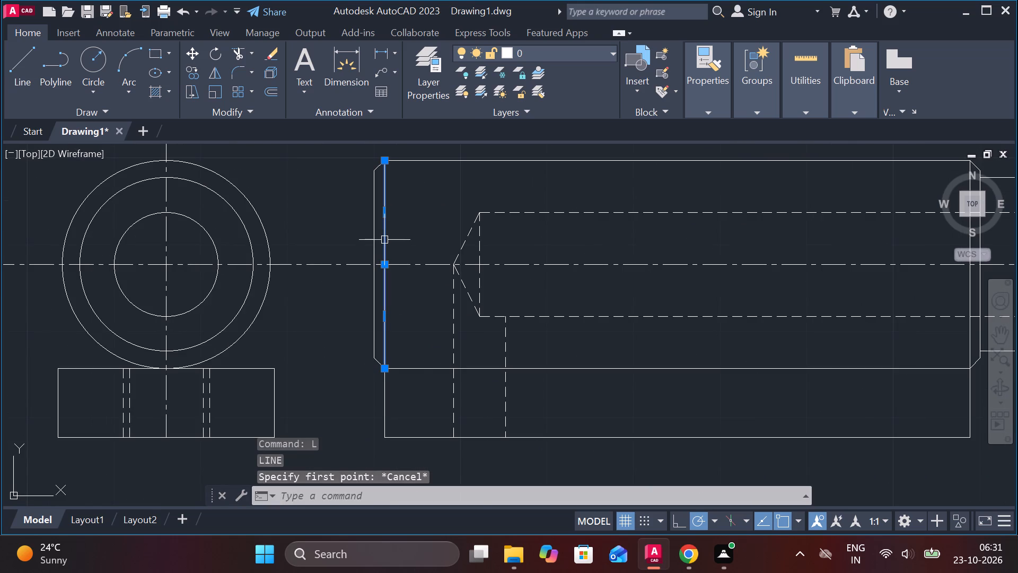
key(Escape)
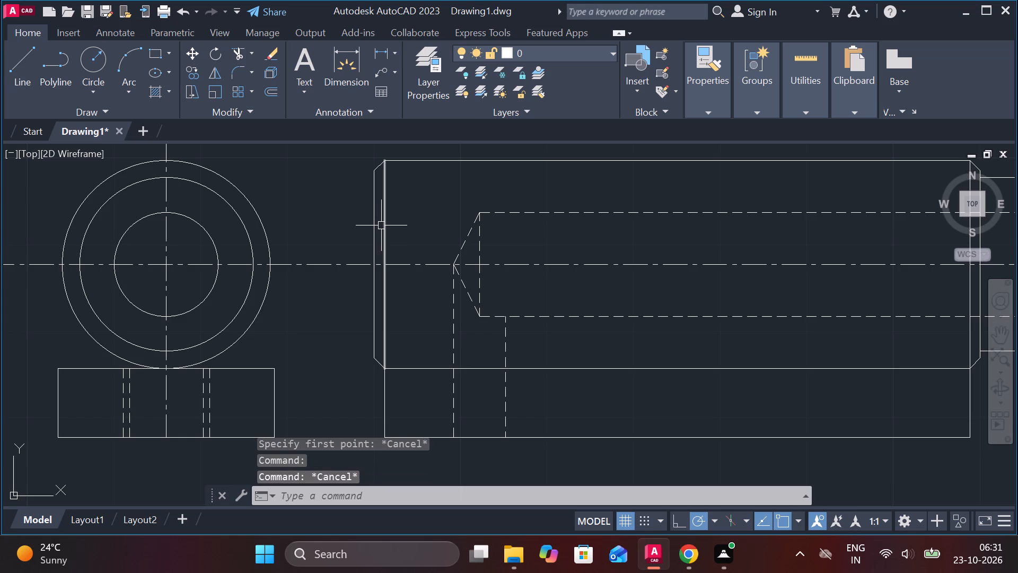
middle_drag(416, 233, 449, 261)
scroll(422, 208, up, 1)
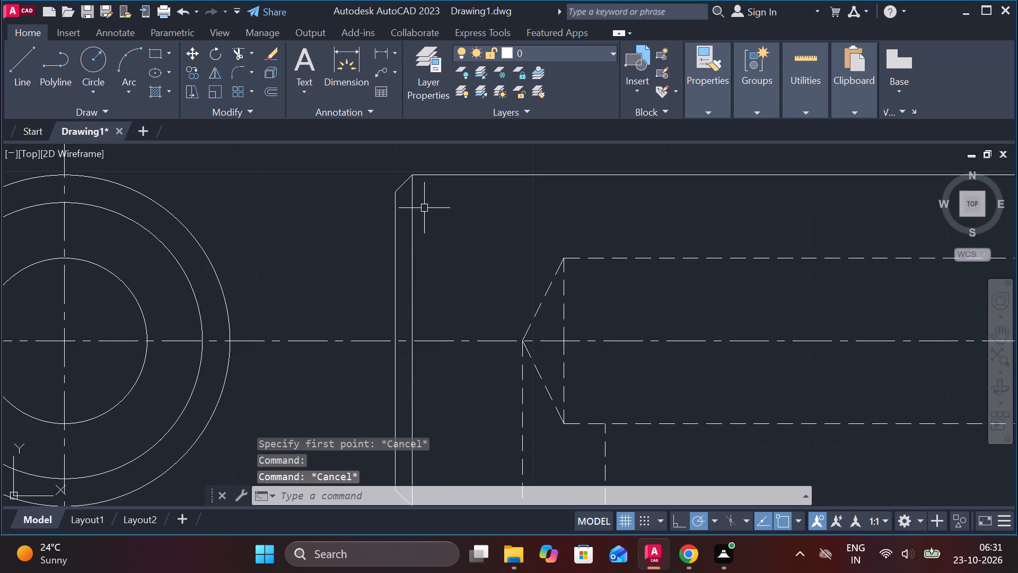
click(478, 176)
key(Escape)
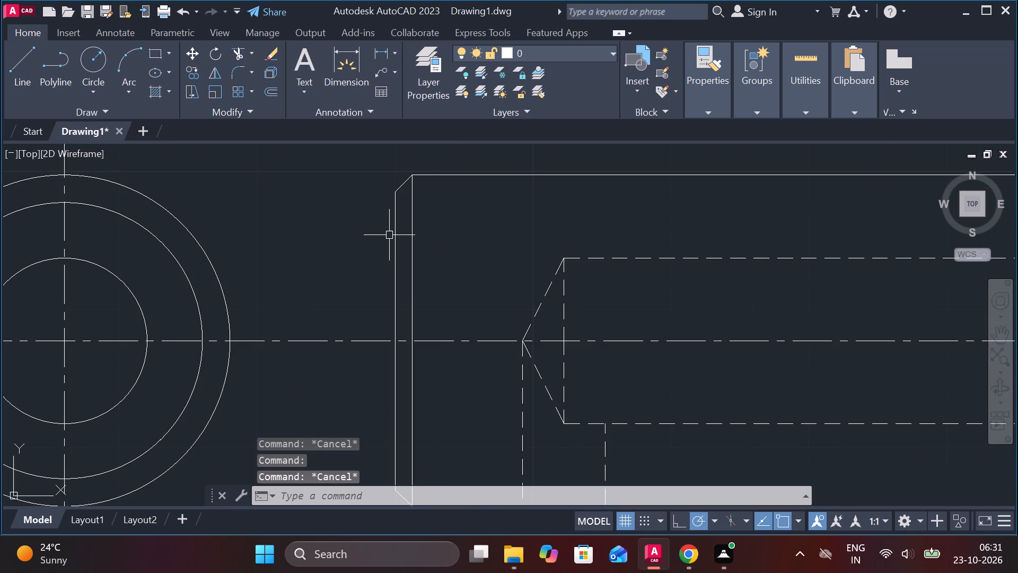
click(400, 213)
key(Escape)
click(393, 207)
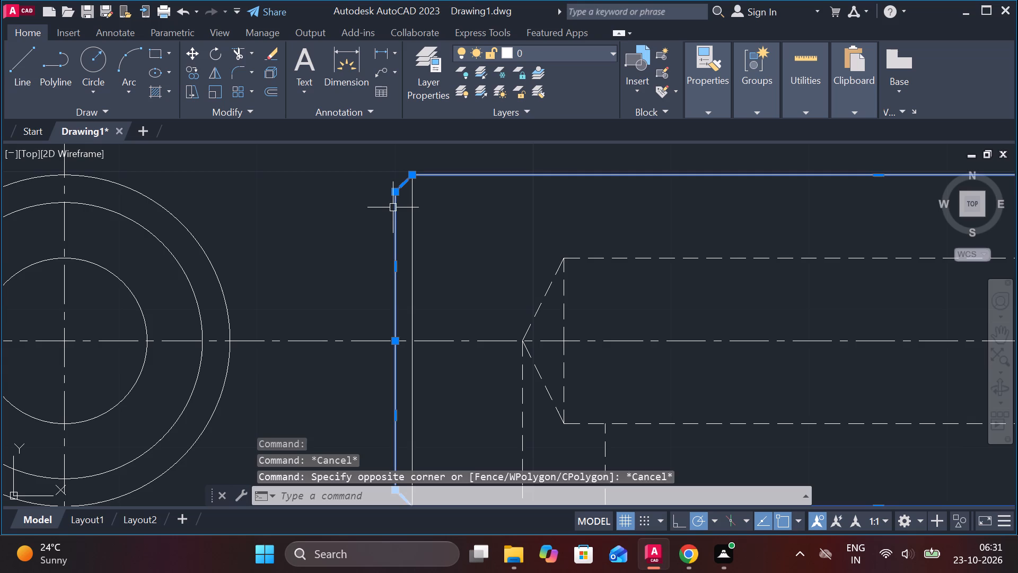
scroll(416, 232, down, 2)
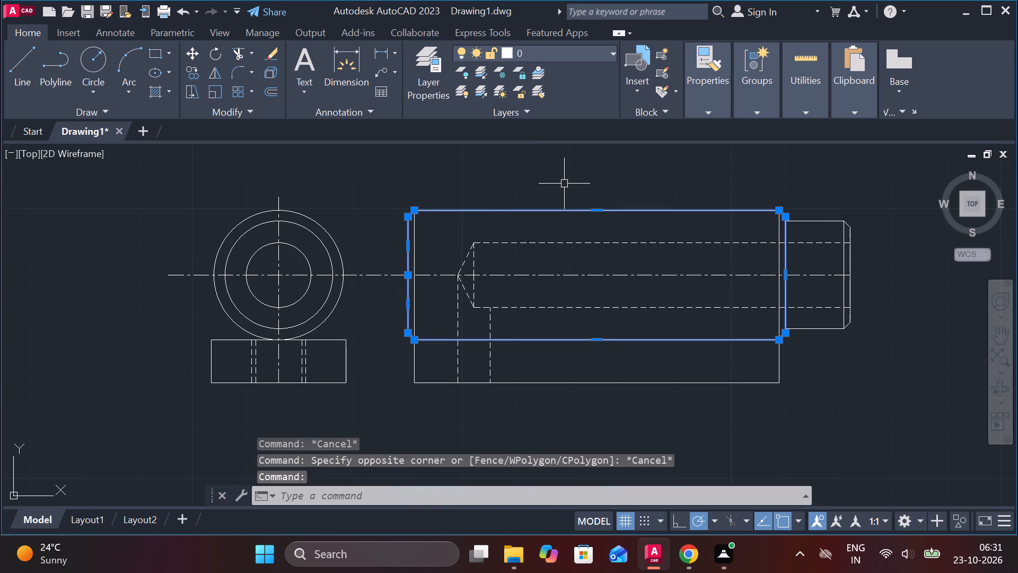
text(EX)
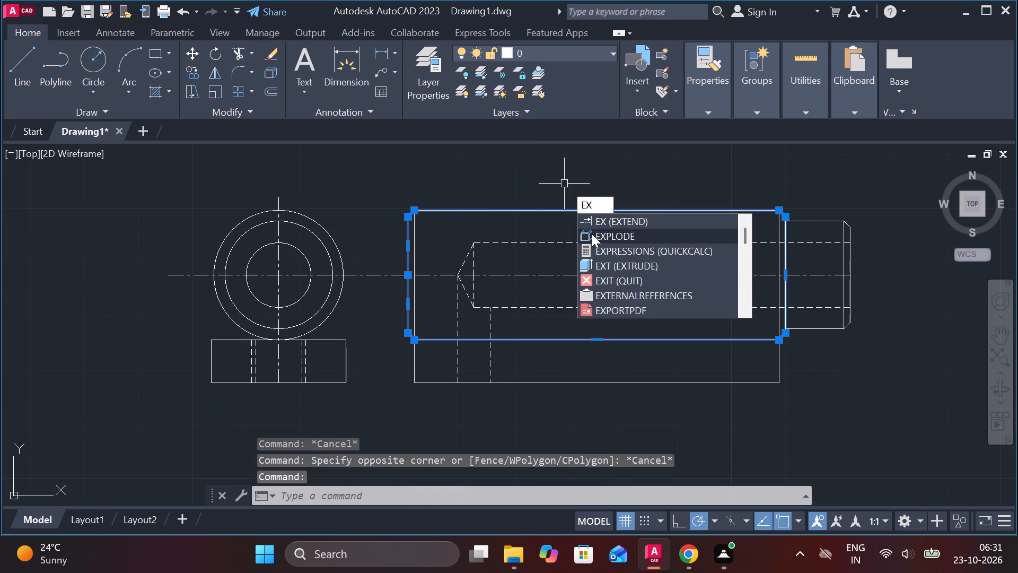
click(592, 234)
Erase both halves of the outer vertical edge and the two chamfer lines at the large body's blind-hole end.
click(410, 238)
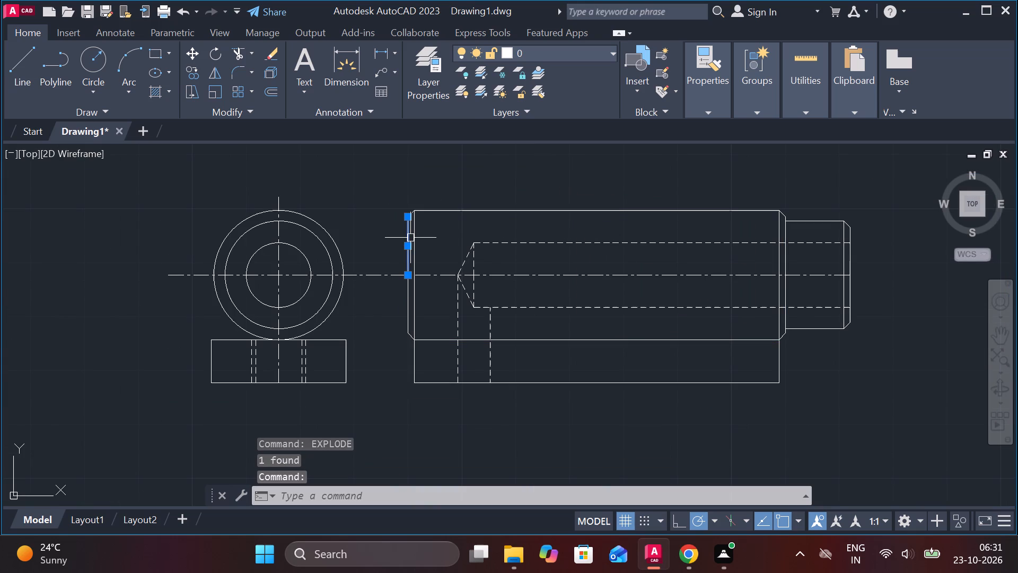
key(e)
key(space)
scroll(429, 285, up, 1)
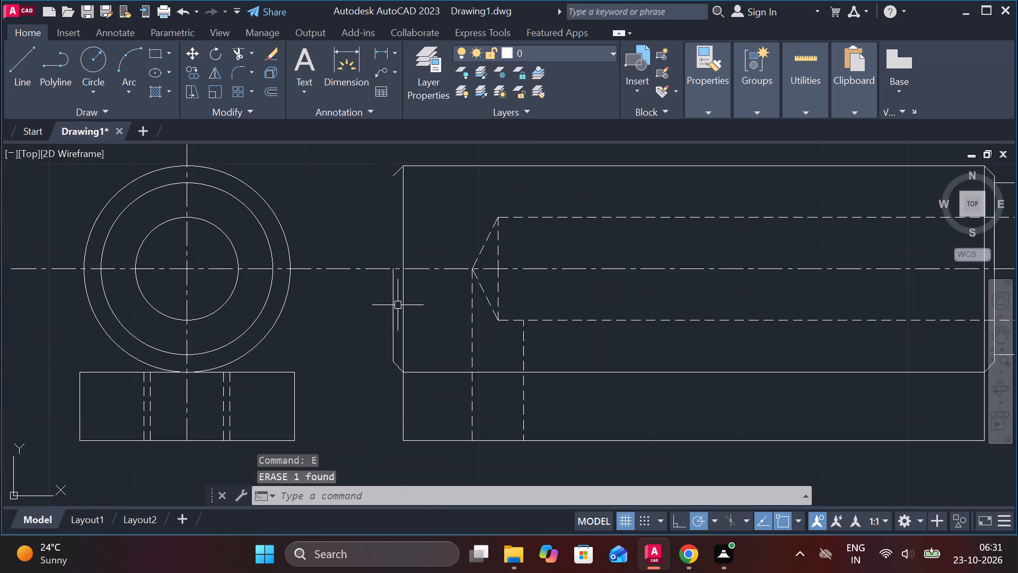
click(391, 302)
text(E)
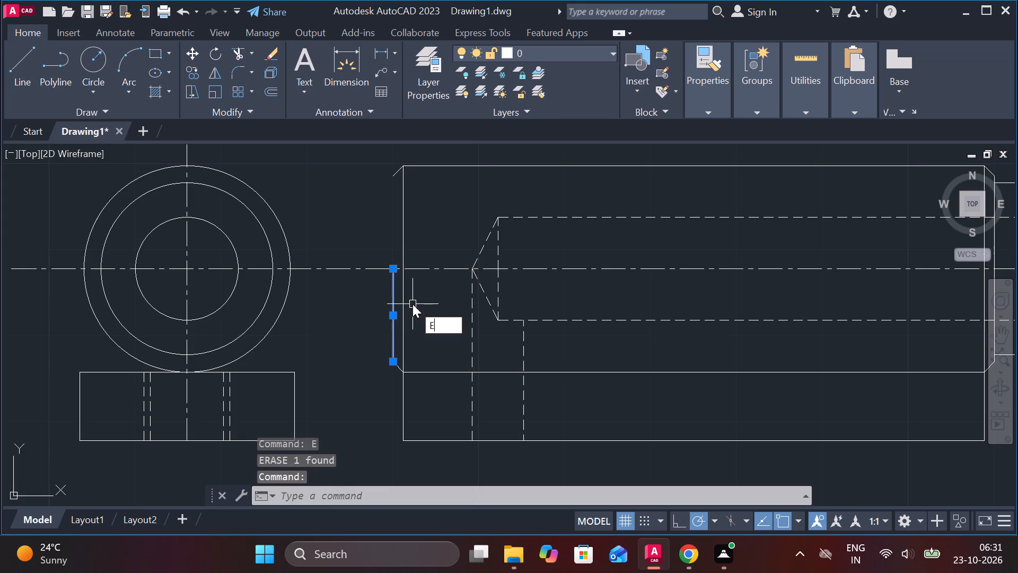
key(space)
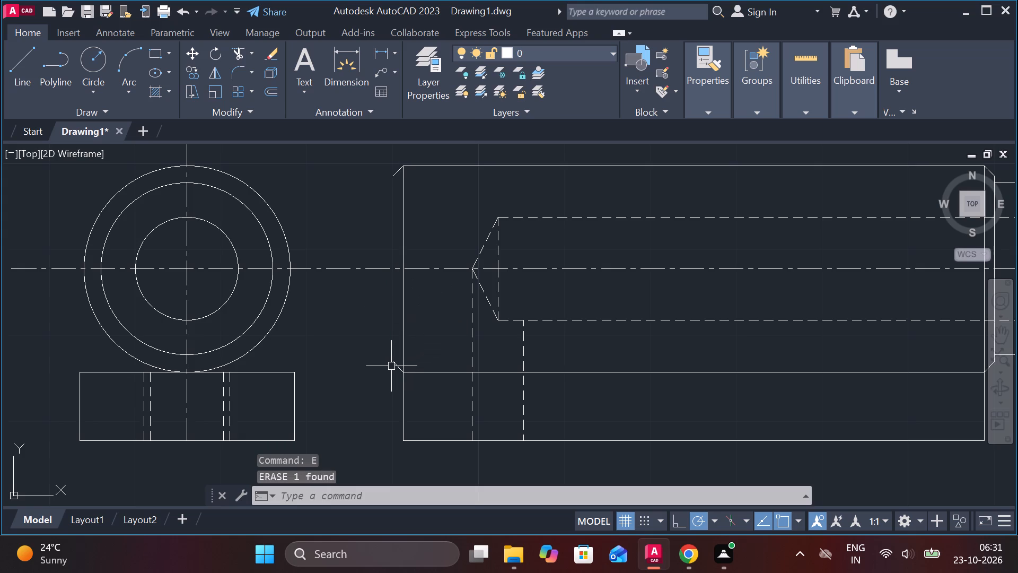
click(392, 366)
text(E)
key(space)
click(398, 173)
text(E)
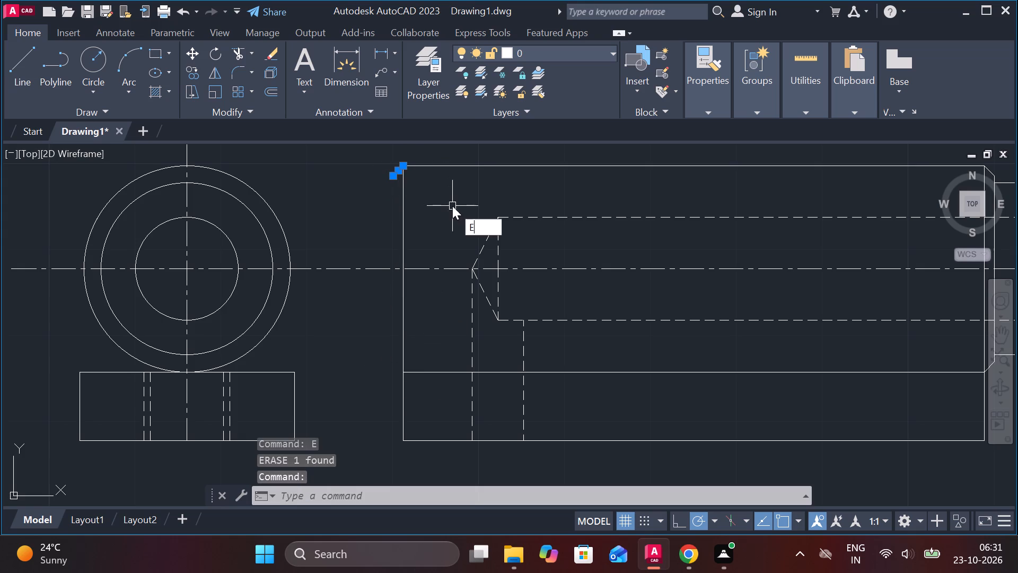
key(space)
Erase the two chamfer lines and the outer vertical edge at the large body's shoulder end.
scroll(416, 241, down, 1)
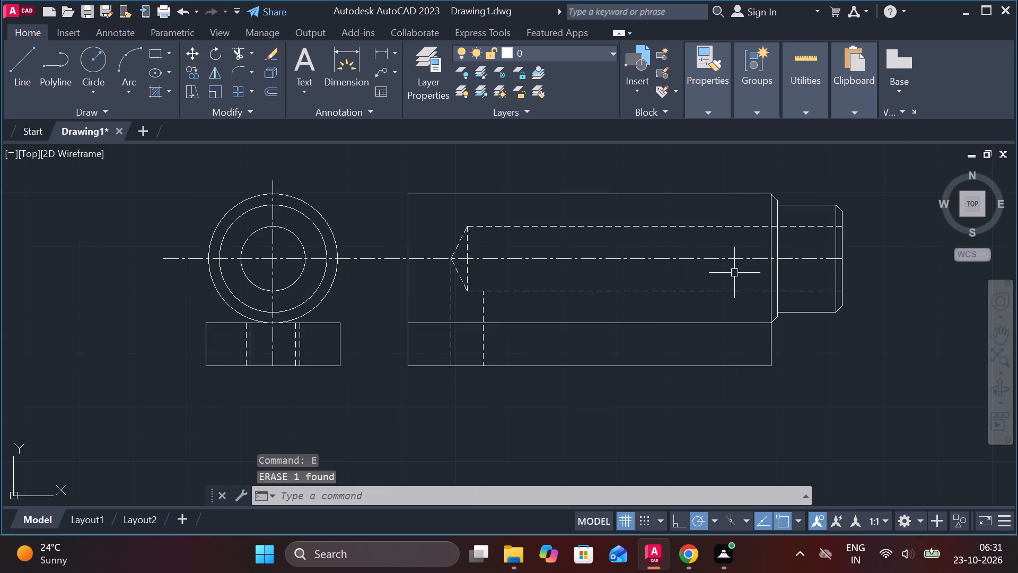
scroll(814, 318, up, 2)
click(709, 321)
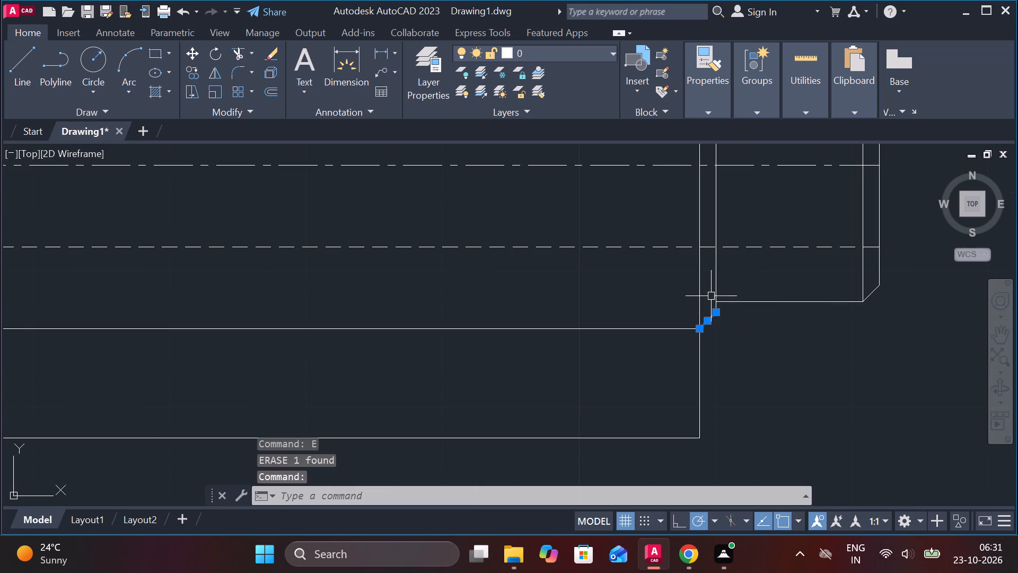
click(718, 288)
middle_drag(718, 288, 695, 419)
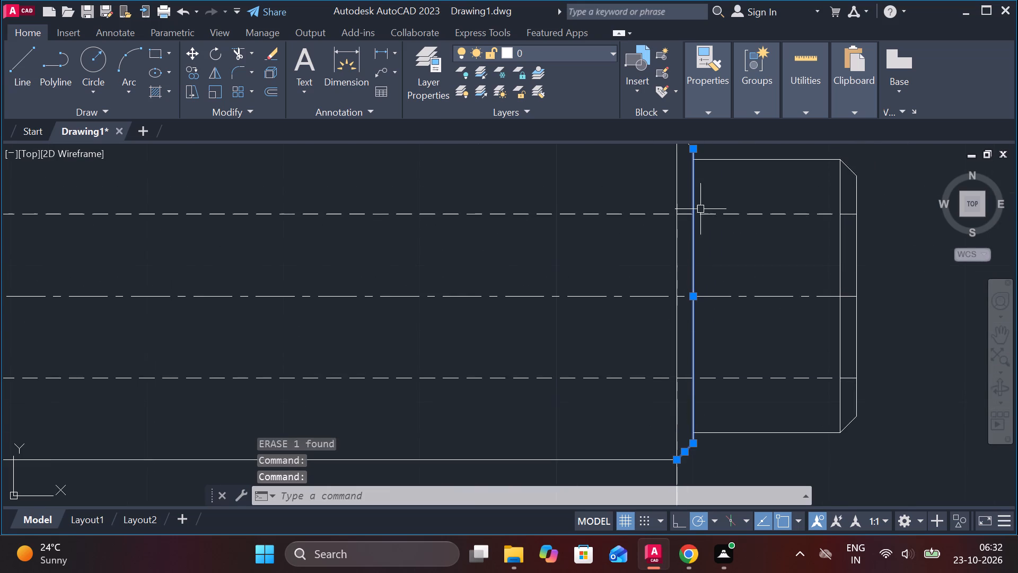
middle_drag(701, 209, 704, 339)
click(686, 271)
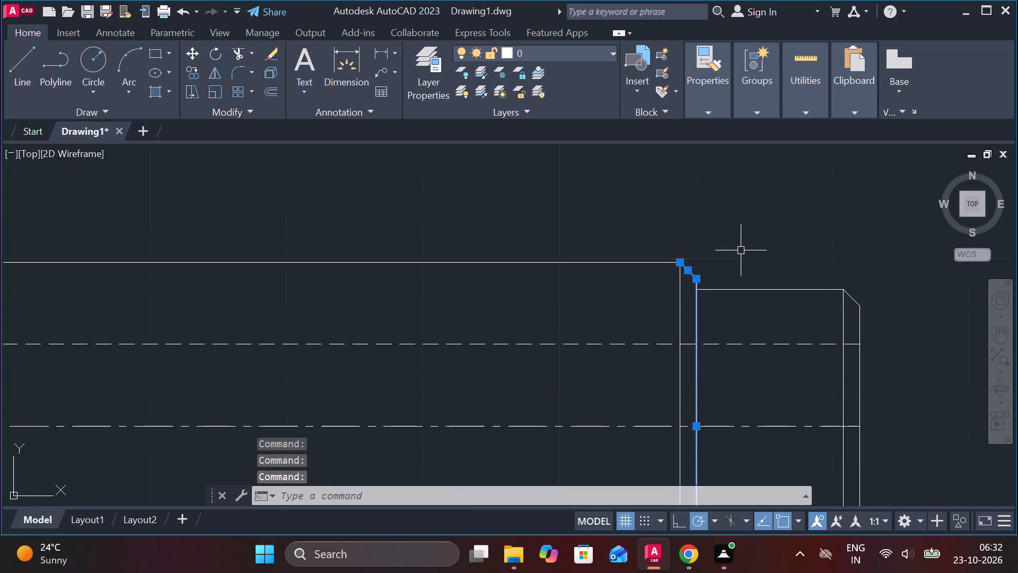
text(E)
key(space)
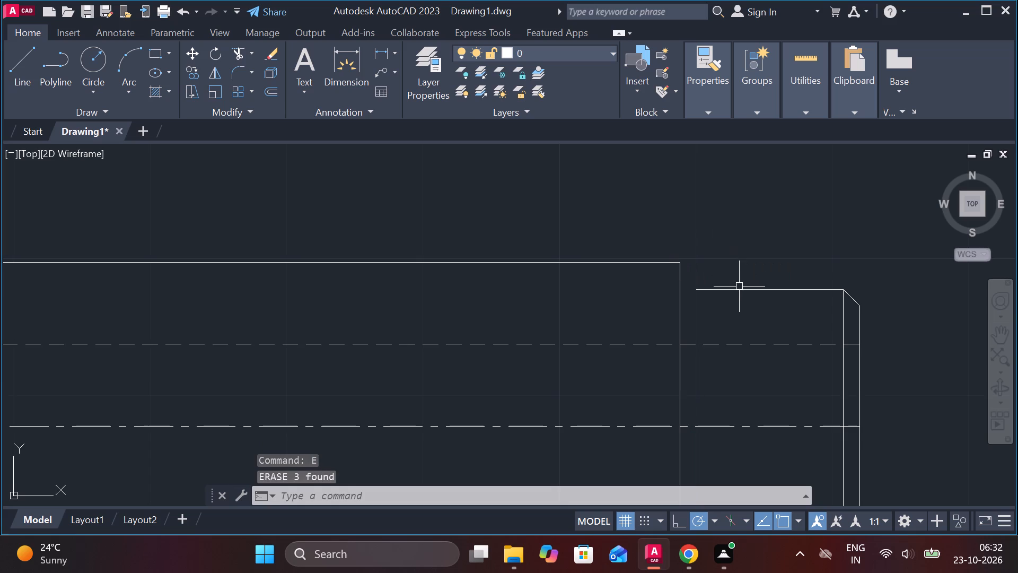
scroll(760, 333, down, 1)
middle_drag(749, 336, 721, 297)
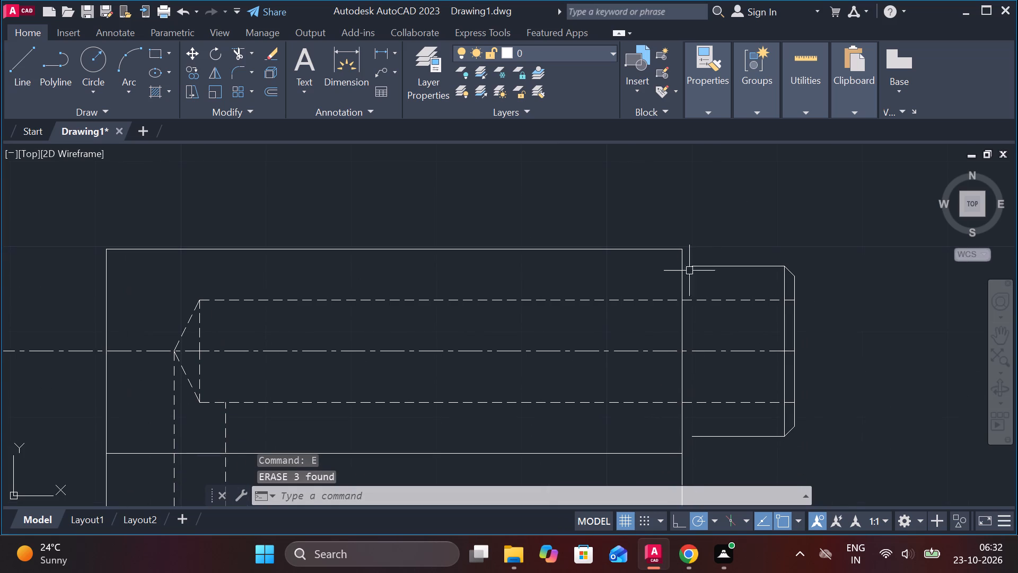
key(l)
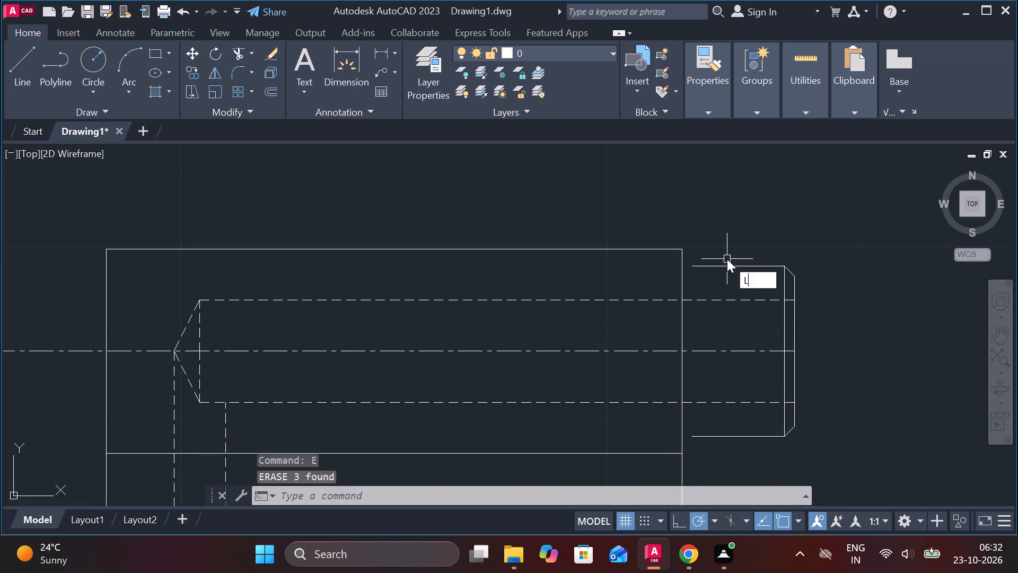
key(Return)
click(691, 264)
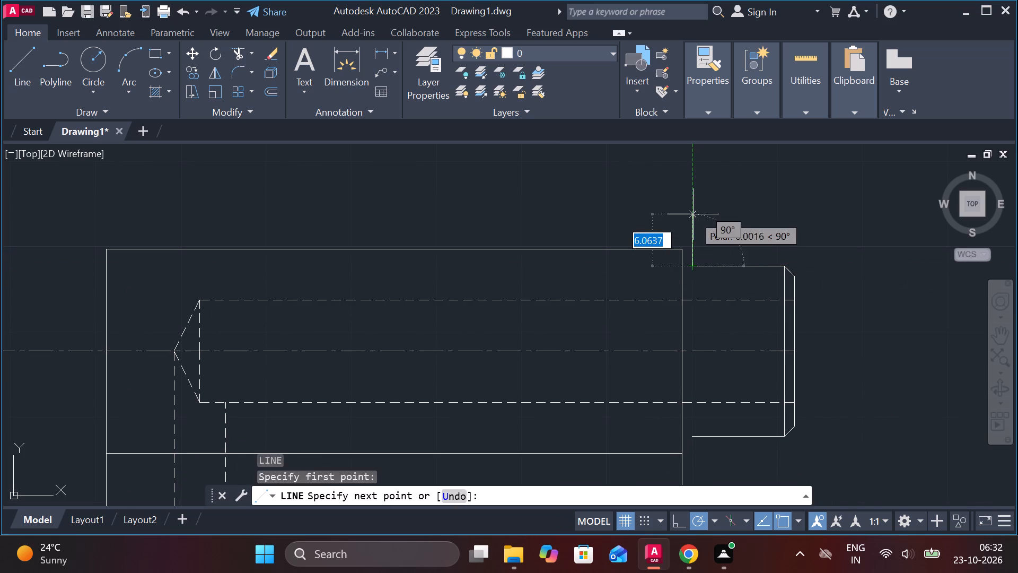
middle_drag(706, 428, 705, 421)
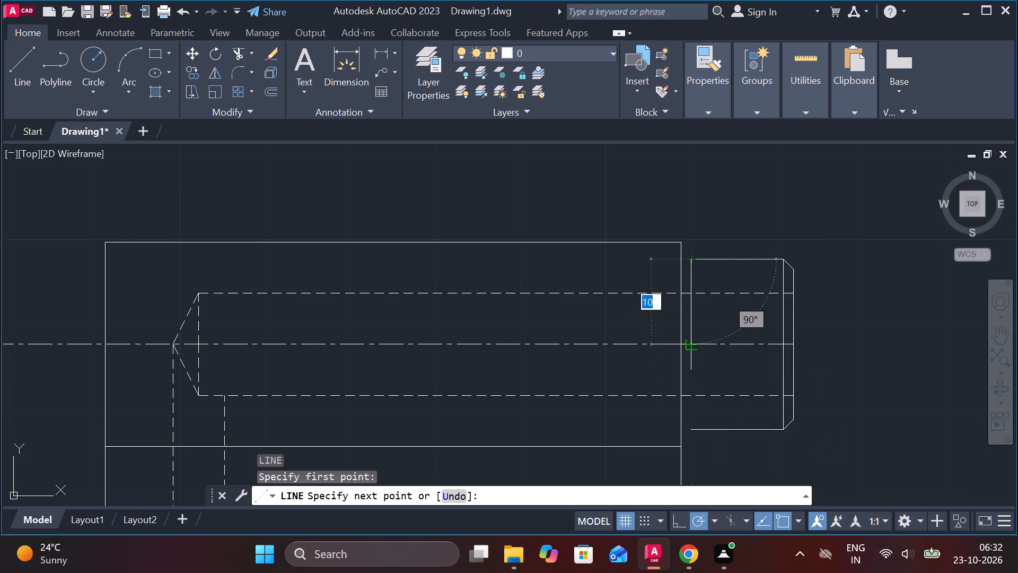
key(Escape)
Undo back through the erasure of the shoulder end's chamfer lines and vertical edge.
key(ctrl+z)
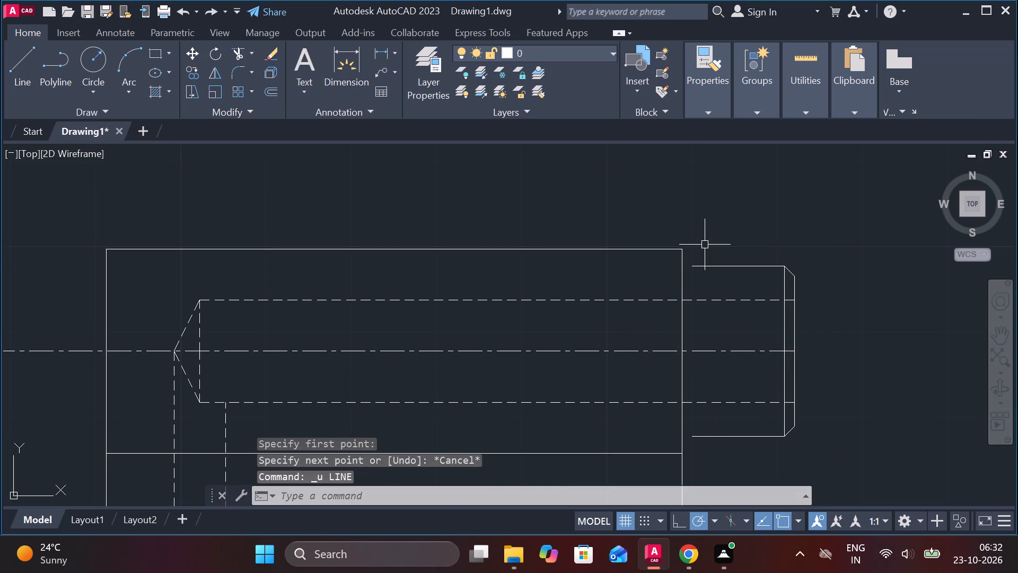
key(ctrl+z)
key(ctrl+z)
Trim away the upper and lower chamfer lines at the large body's shoulder end.
scroll(704, 283, up, 2)
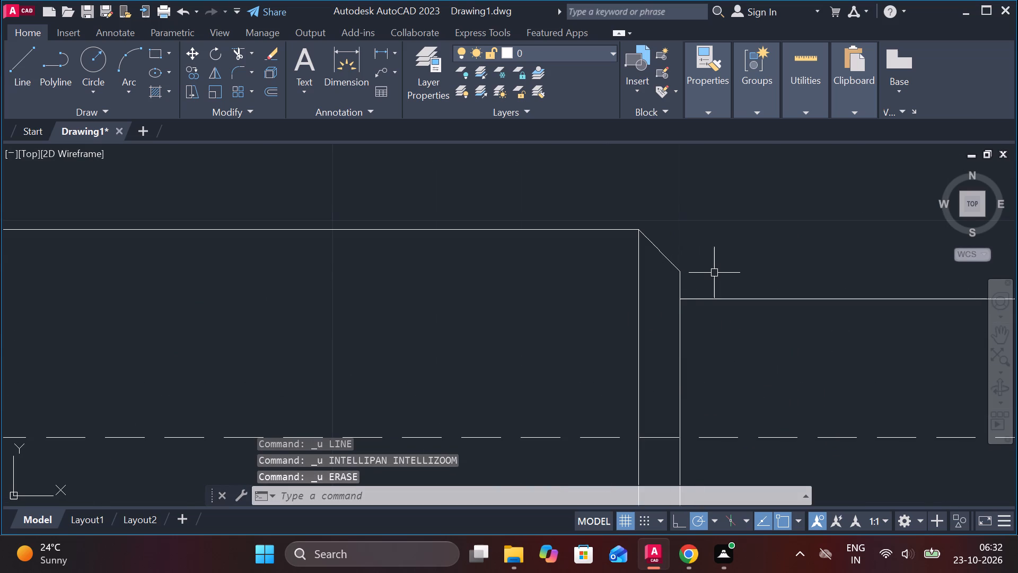
text(TR)
key(space)
click(670, 259)
scroll(670, 259, down, 4)
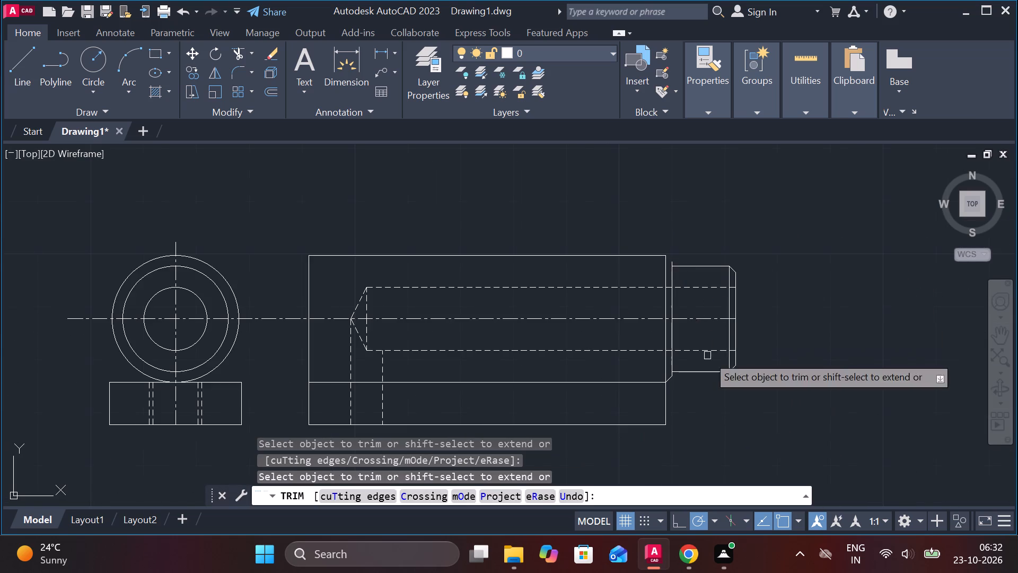
scroll(672, 378, up, 2)
click(666, 381)
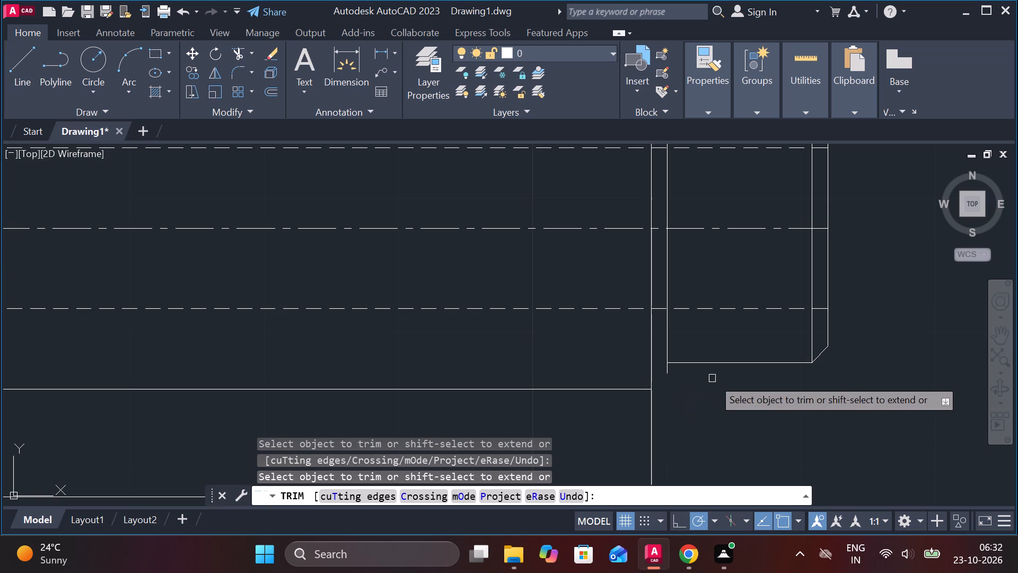
key(Escape)
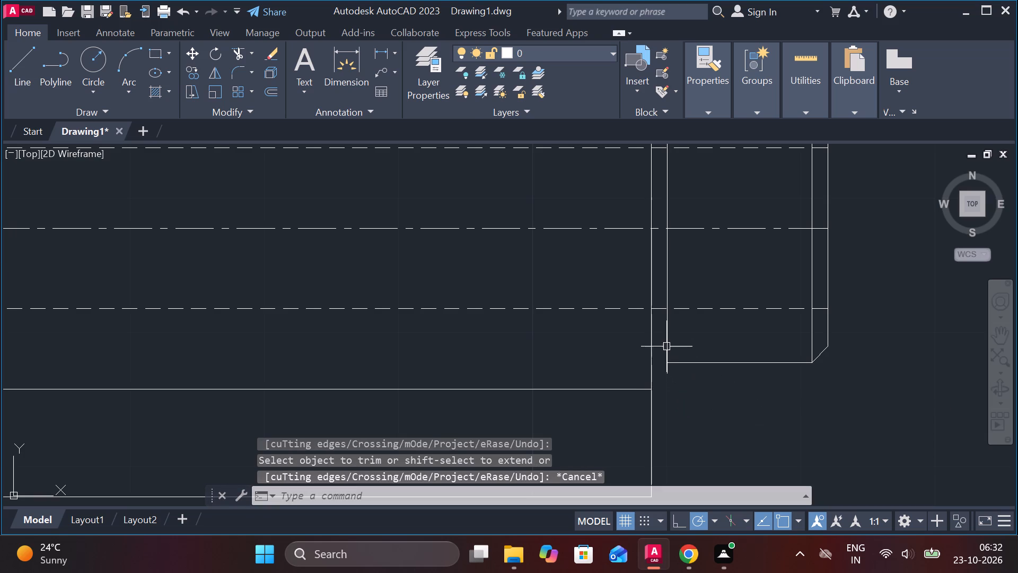
Stretch the shoulder's outer vertical edge at both ends past the large body's bottom and top edges.
click(666, 337)
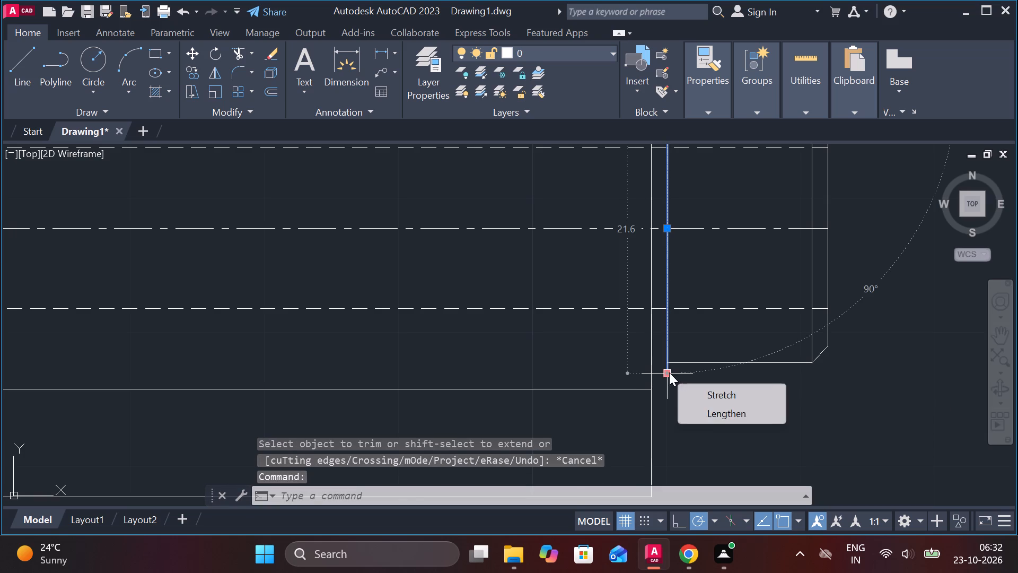
click(669, 372)
click(669, 405)
key(Escape)
middle_drag(731, 307, 715, 458)
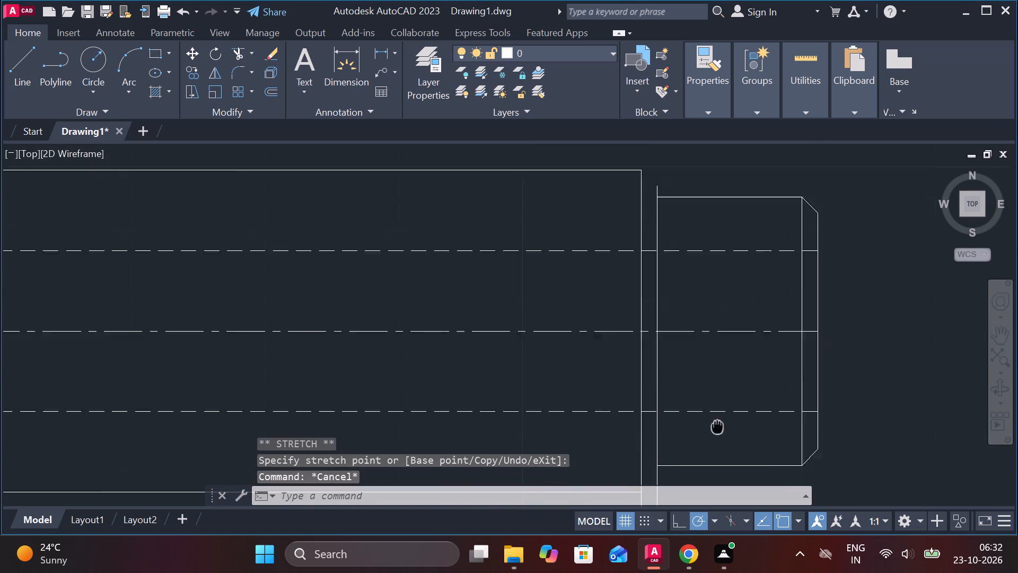
middle_drag(715, 458, 715, 459)
click(653, 257)
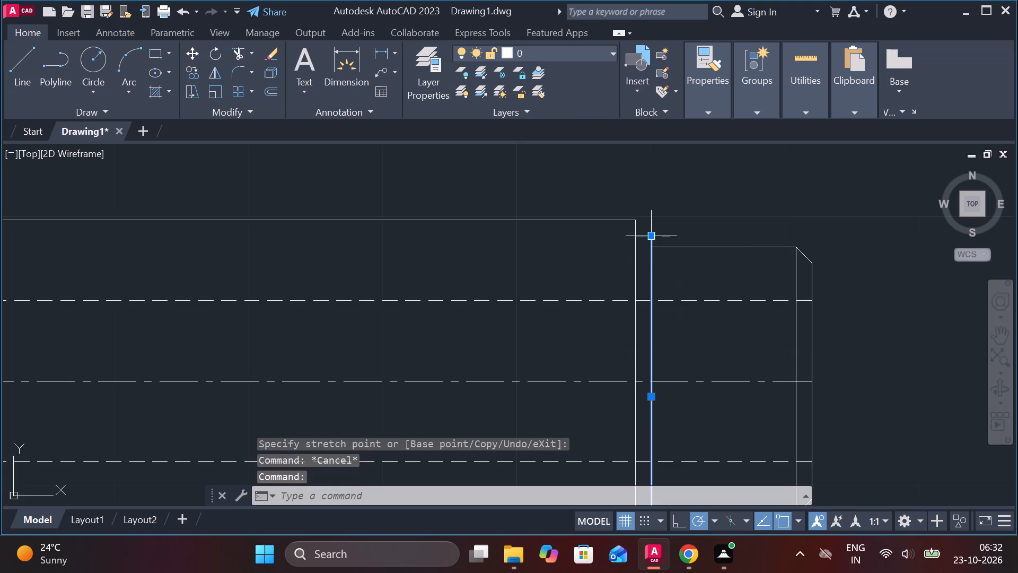
click(650, 237)
click(648, 200)
scroll(706, 201, down, 3)
key(Escape)
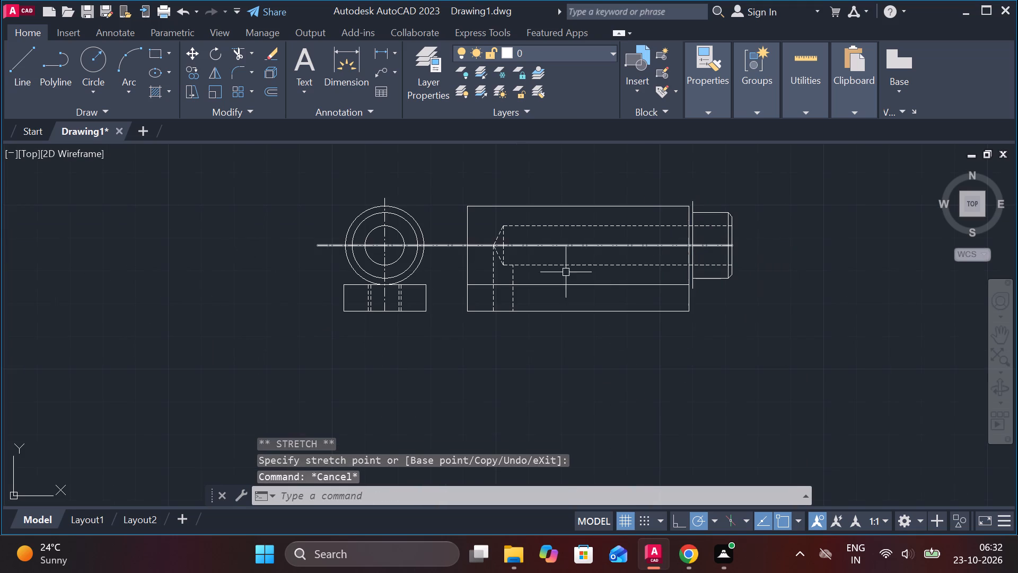
Extend the large body's bottom and top edges to the shoulder's outer vertical edge in the side view.
scroll(795, 319, up, 3)
middle_drag(602, 281, 672, 400)
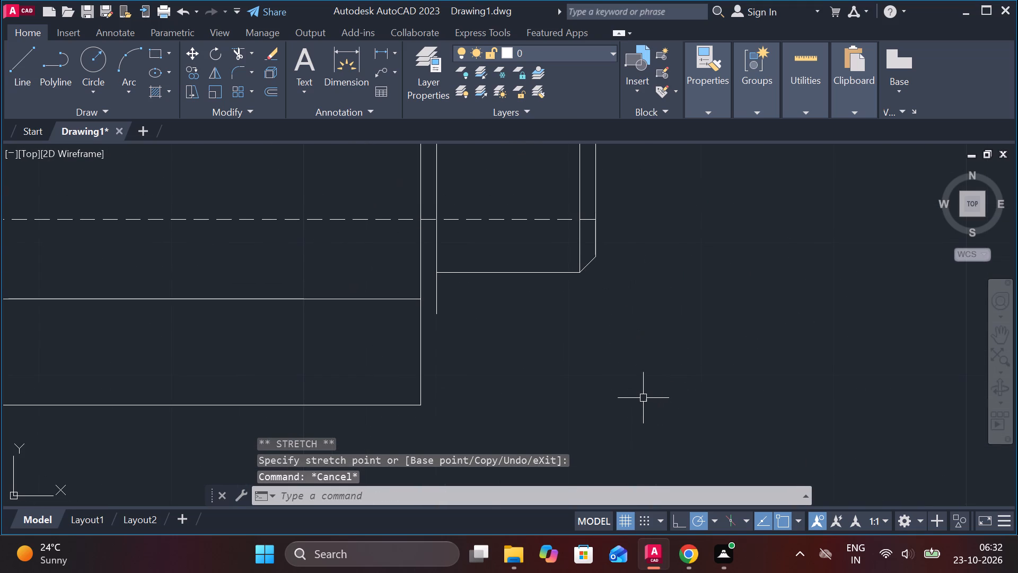
key(e)
text(X)
key(space)
click(369, 293)
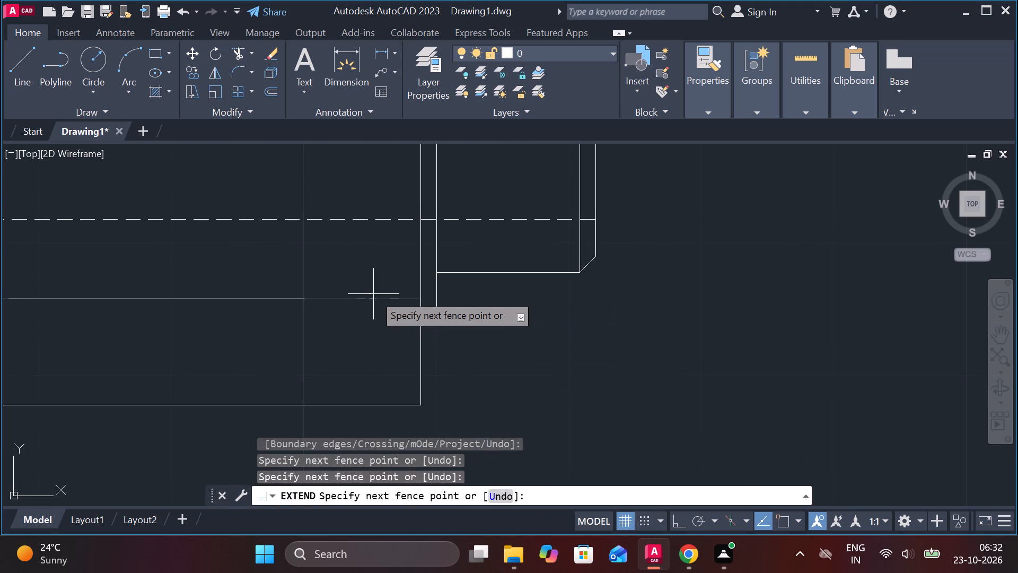
click(377, 299)
click(380, 300)
middle_drag(510, 326, 588, 482)
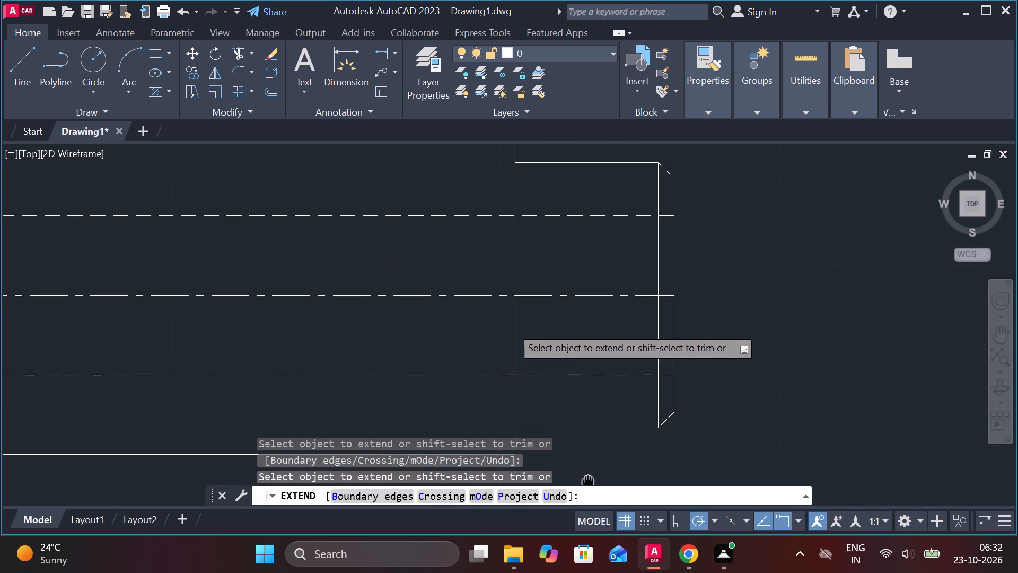
scroll(460, 216, down, 2)
click(459, 184)
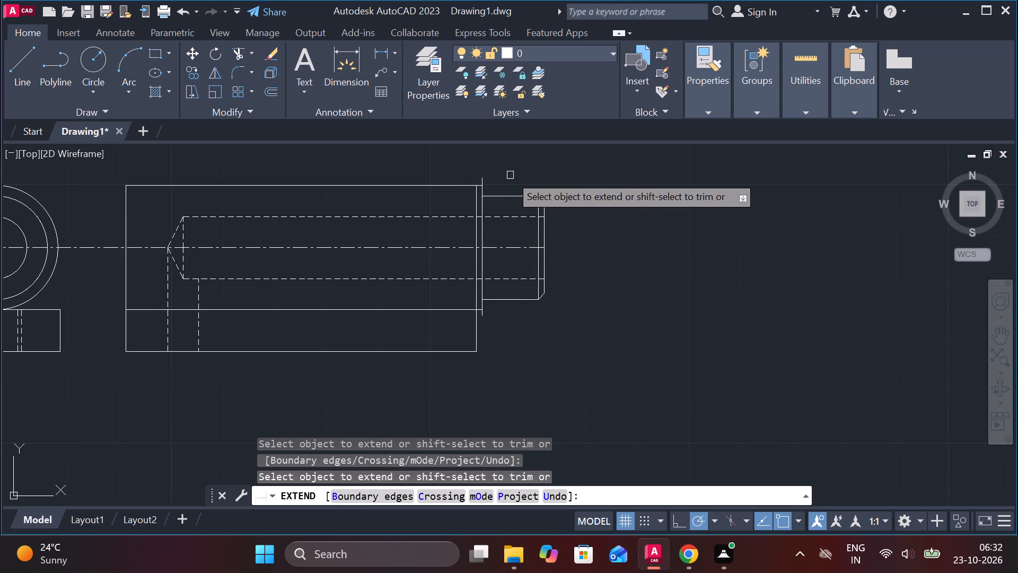
key(Escape)
Trim the shoulder edge's overhanging ends above and below the large body.
text(TR)
key(space)
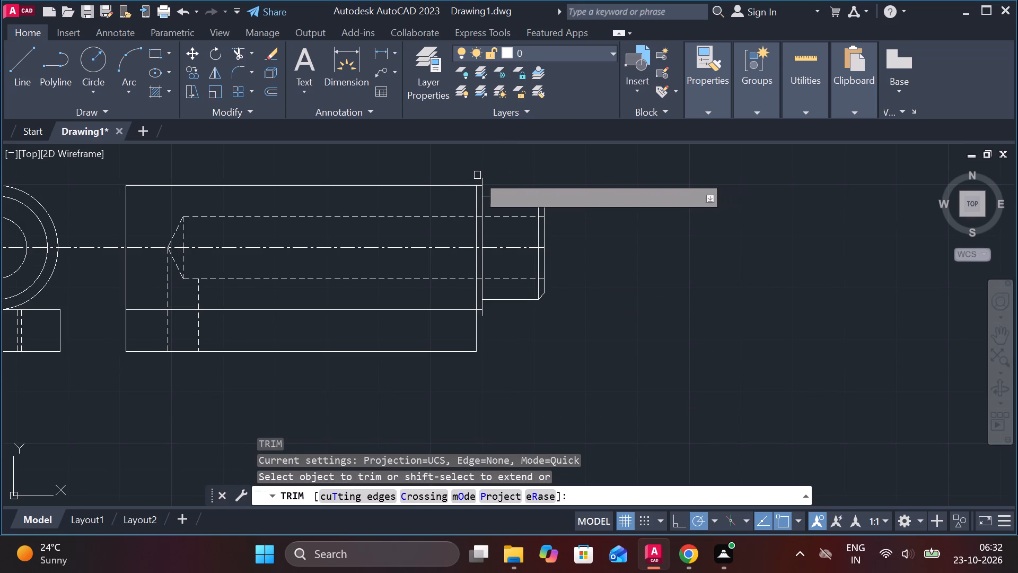
click(479, 178)
scroll(492, 322, up, 2)
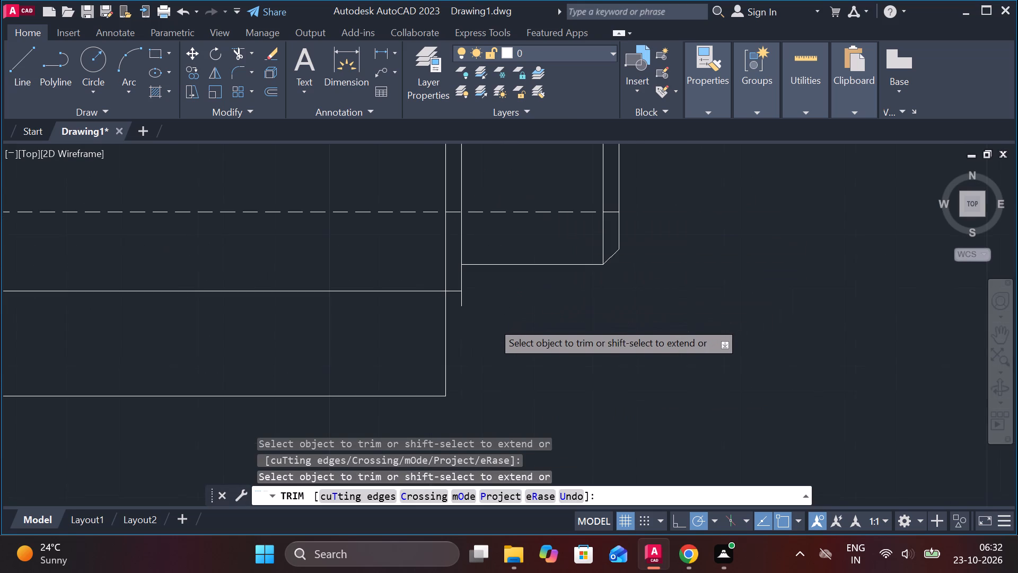
click(461, 302)
scroll(475, 307, down, 2)
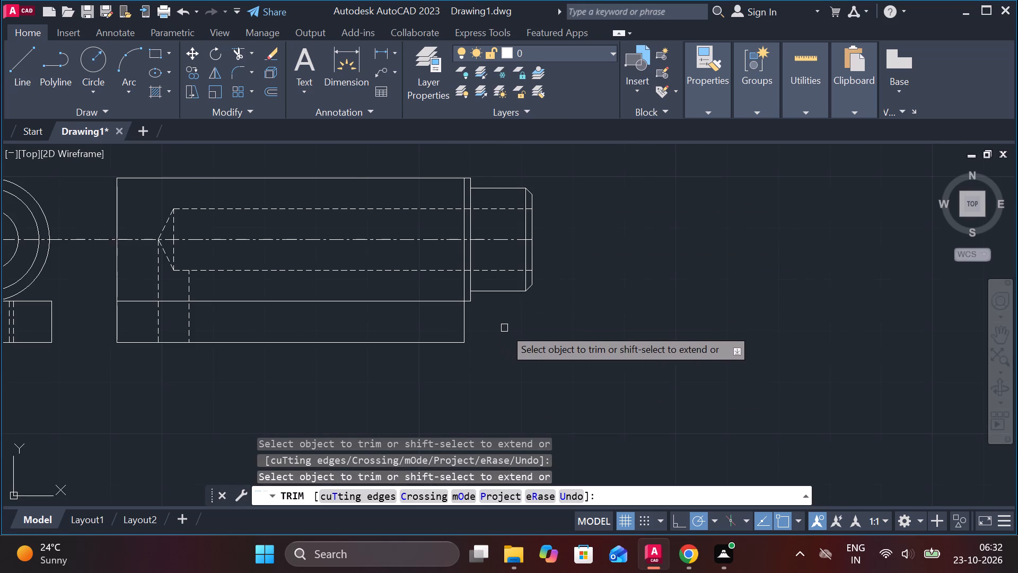
scroll(504, 328, down, 1)
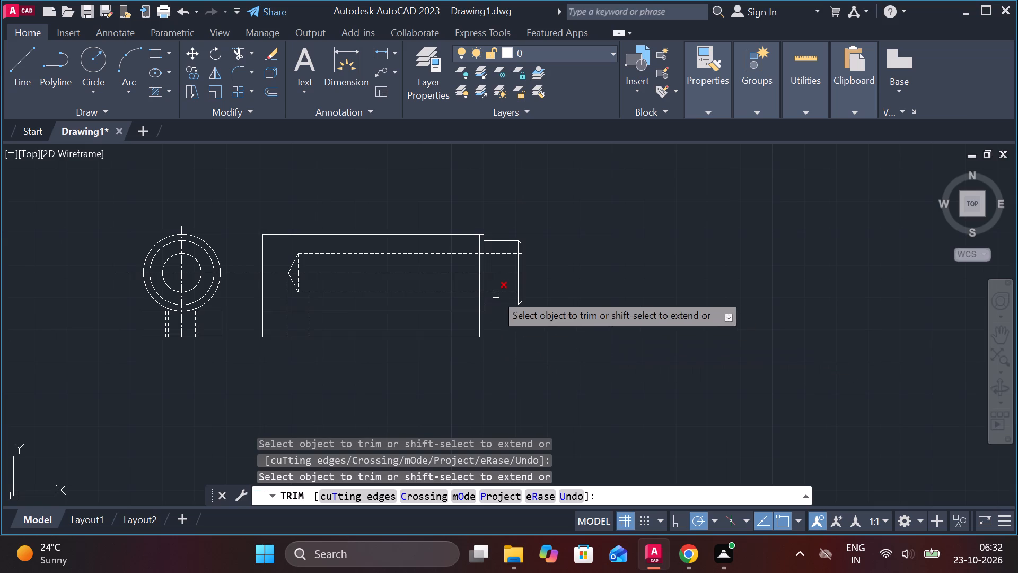
key(Escape)
Offset the shoulder's outer vertical edge by 70 towards the large body's far end.
scroll(471, 281, up, 2)
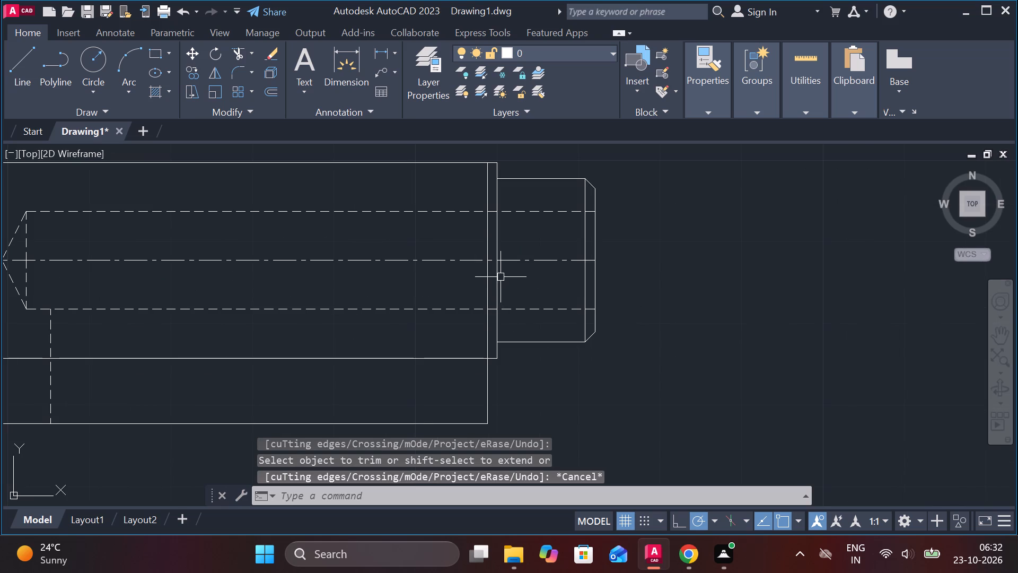
click(499, 276)
key(o)
key(Return)
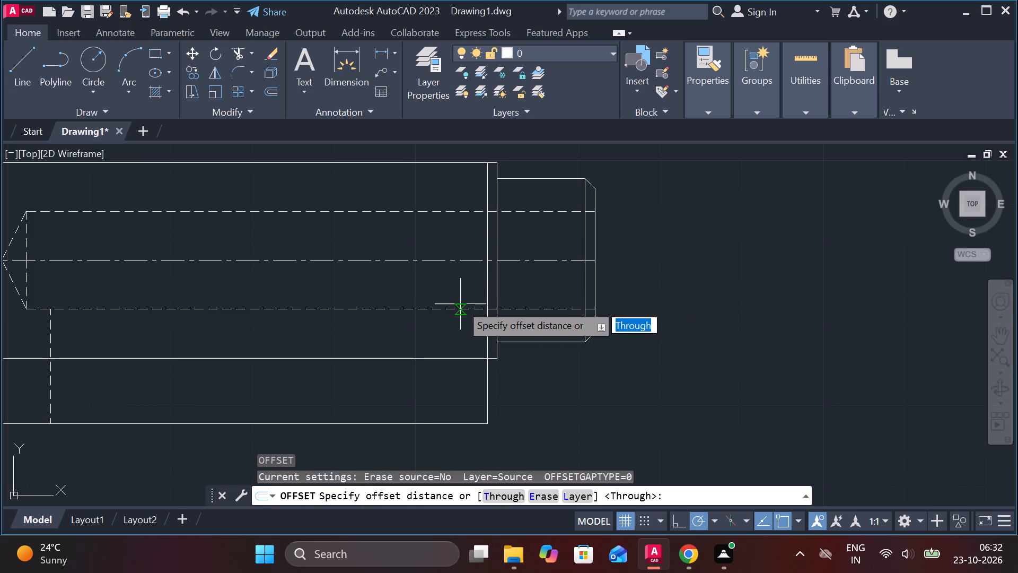
key(Return)
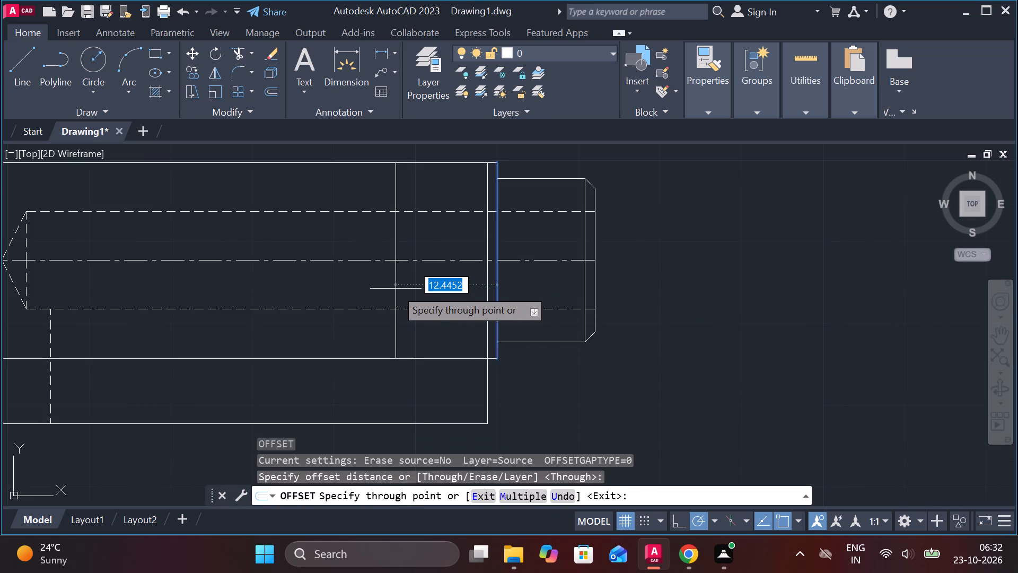
text(70)
key(Return)
scroll(392, 289, down, 2)
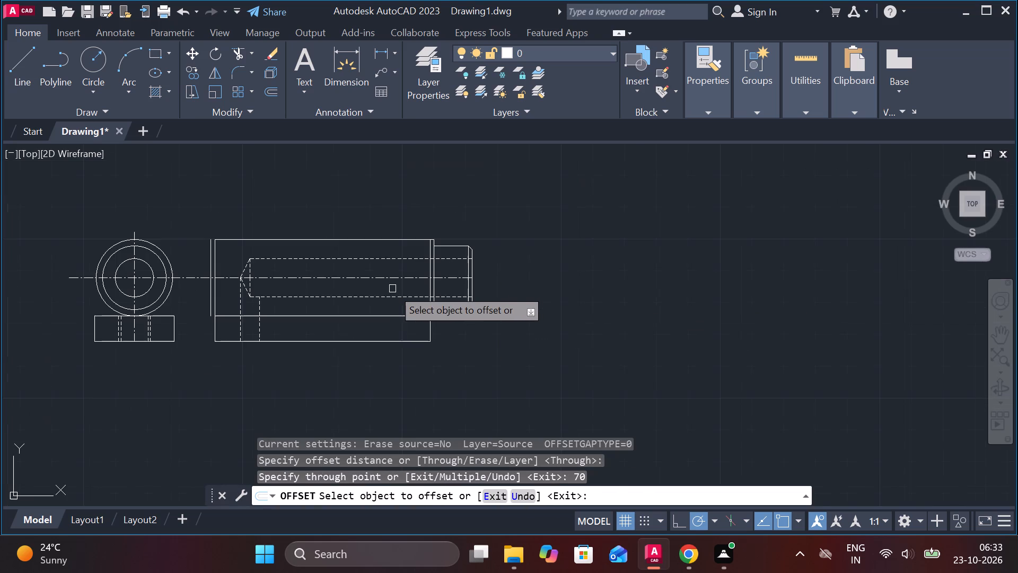
middle_drag(312, 348, 468, 358)
scroll(312, 245, up, 2)
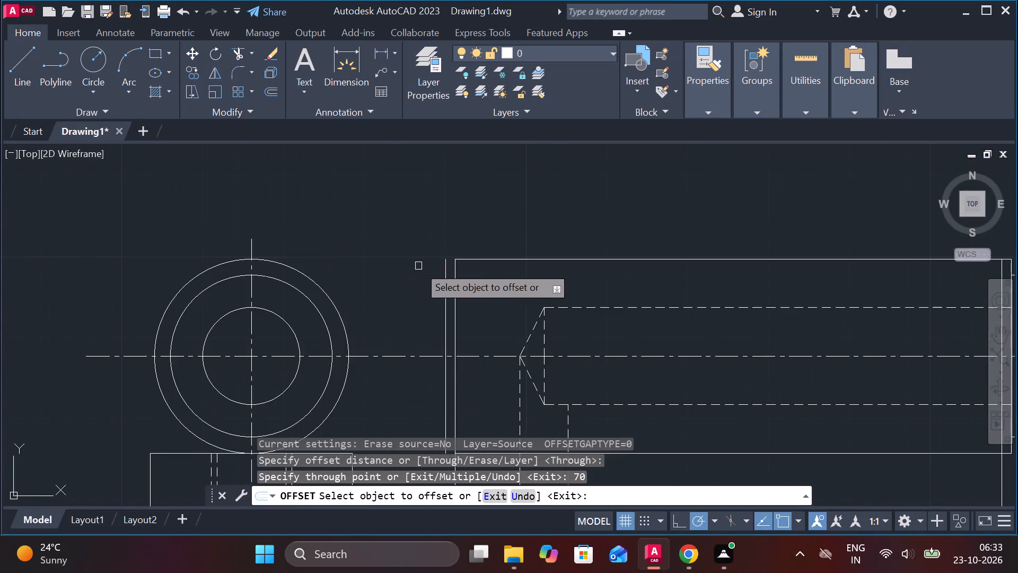
scroll(428, 270, up, 1)
key(Escape)
Extend the large body's top and bottom edges to the new vertical line at the far end.
text(EX)
key(space)
click(488, 256)
click(486, 252)
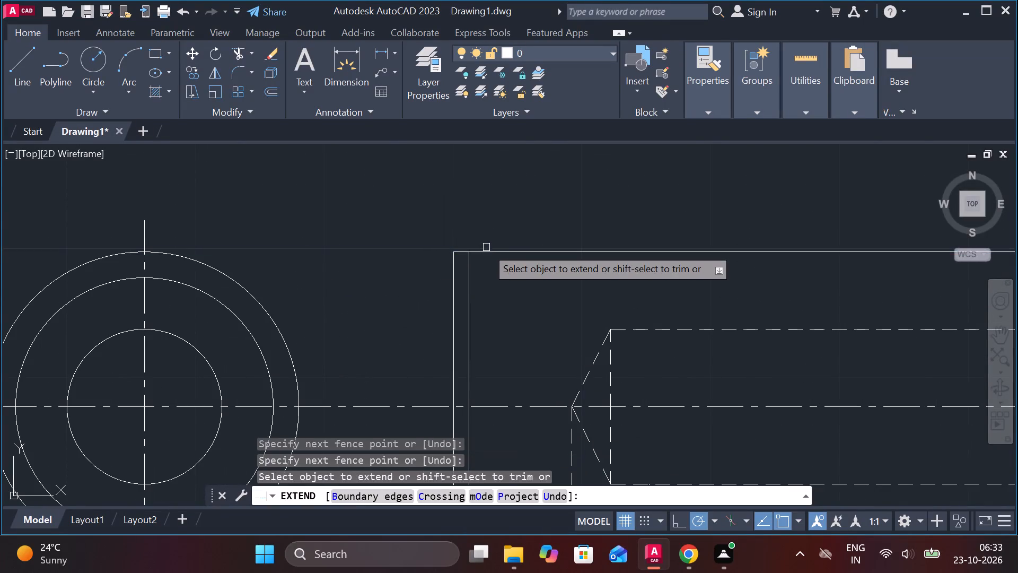
click(486, 247)
scroll(492, 263, down, 2)
key(Escape)
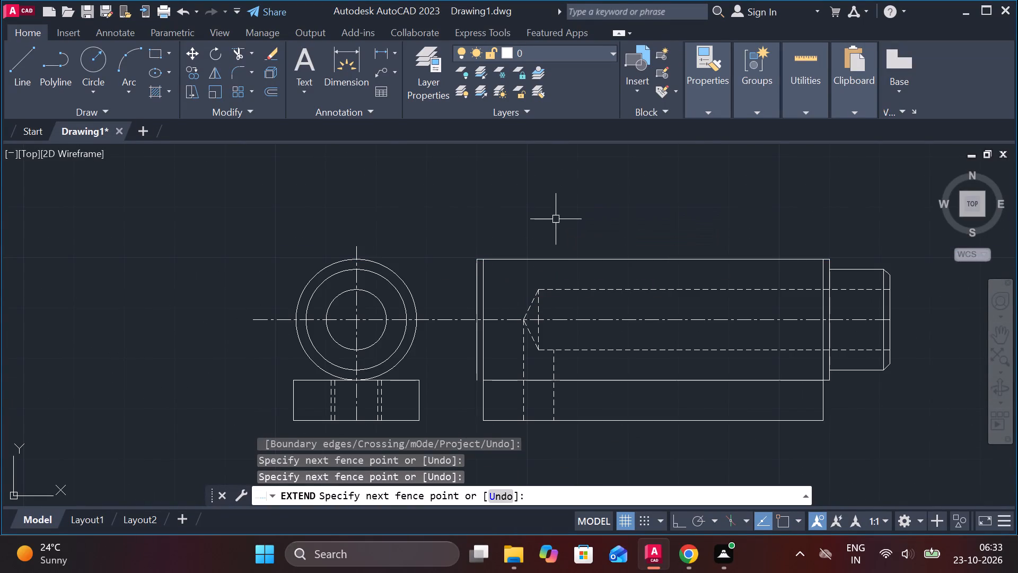
key(space)
click(500, 377)
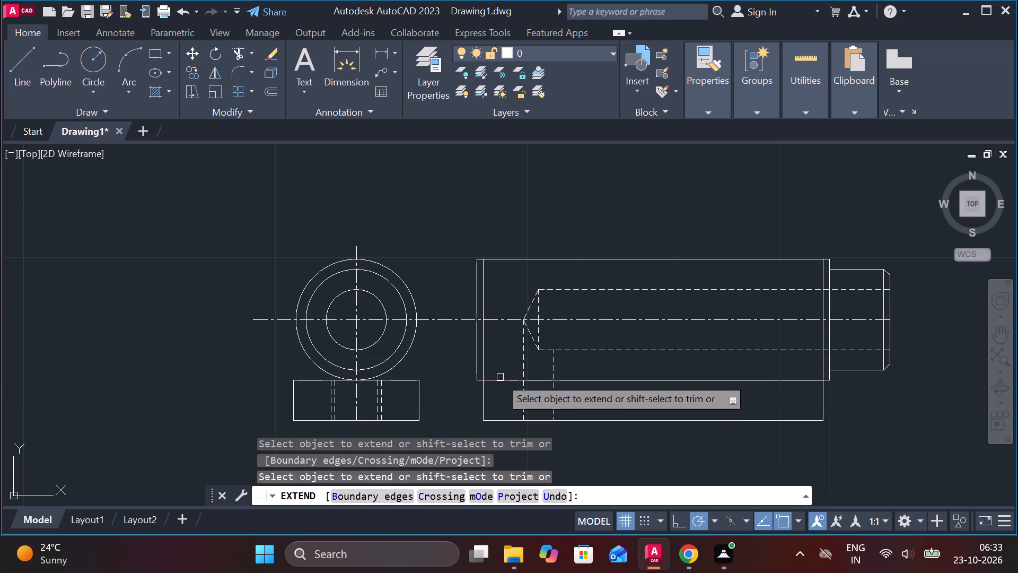
scroll(498, 375, up, 1)
middle_drag(496, 375, 469, 355)
key(Escape)
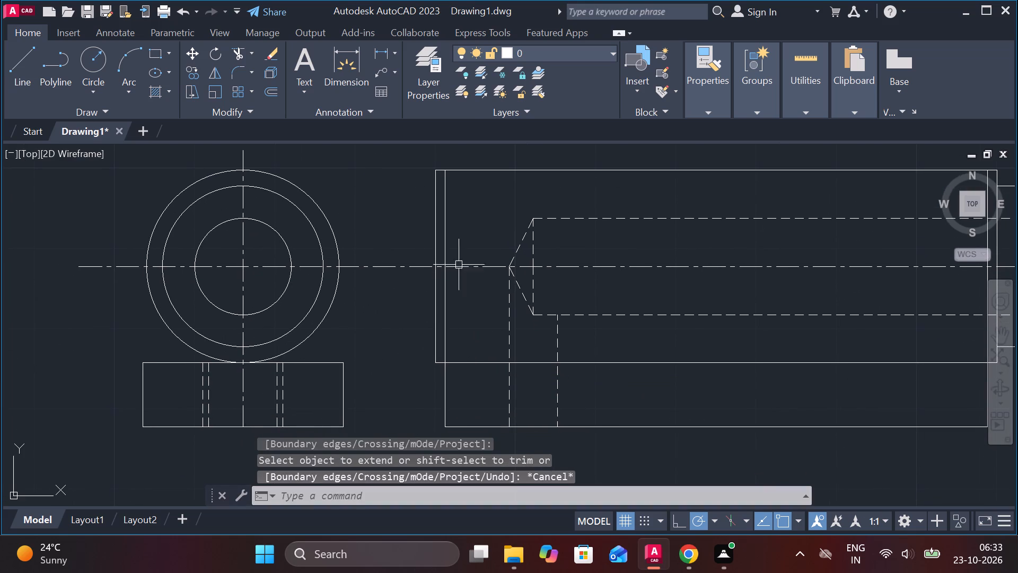
Erase the large body's former vertical end edge just inside the new far-end line.
click(443, 231)
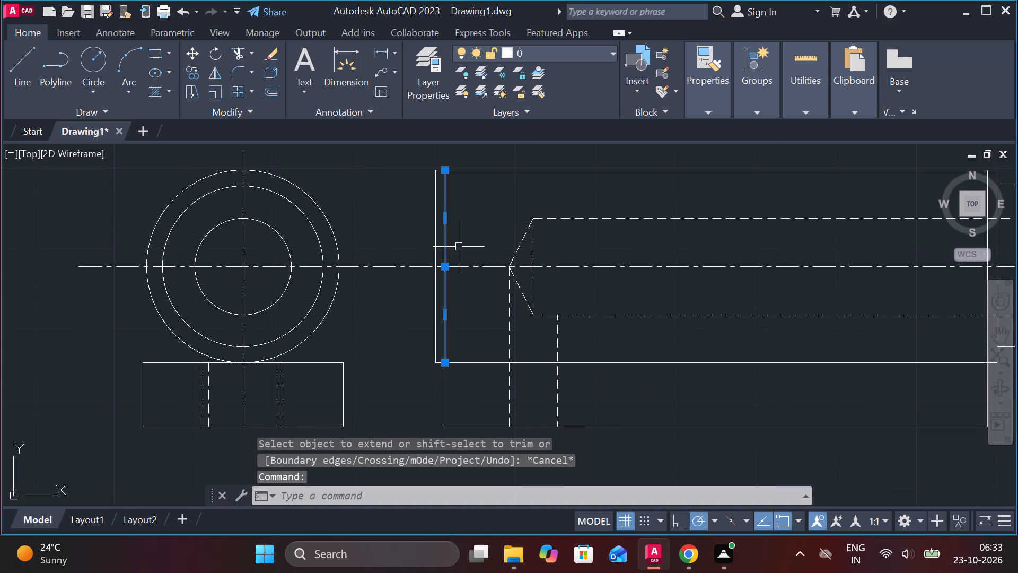
text(E)
key(space)
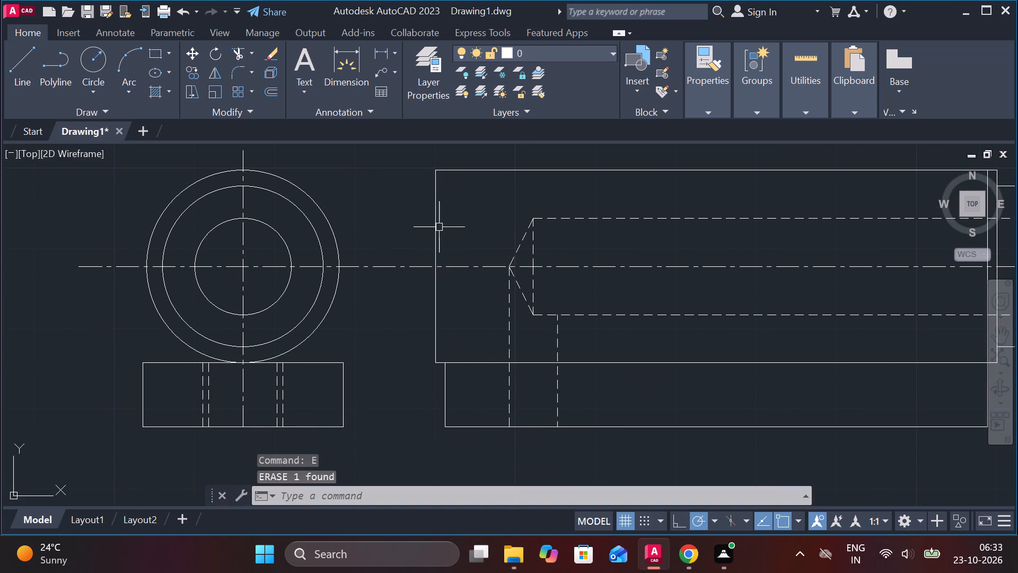
Offset the large body's far-end vertical edge by 3 towards the inside of the body.
click(436, 228)
key(o)
key(Return)
key(Return)
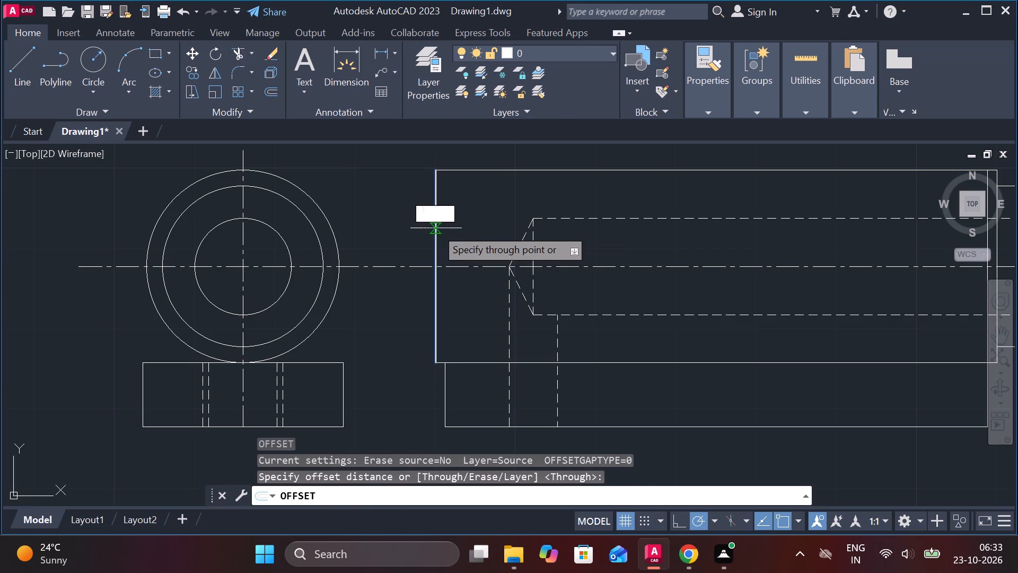
key(3)
key(Return)
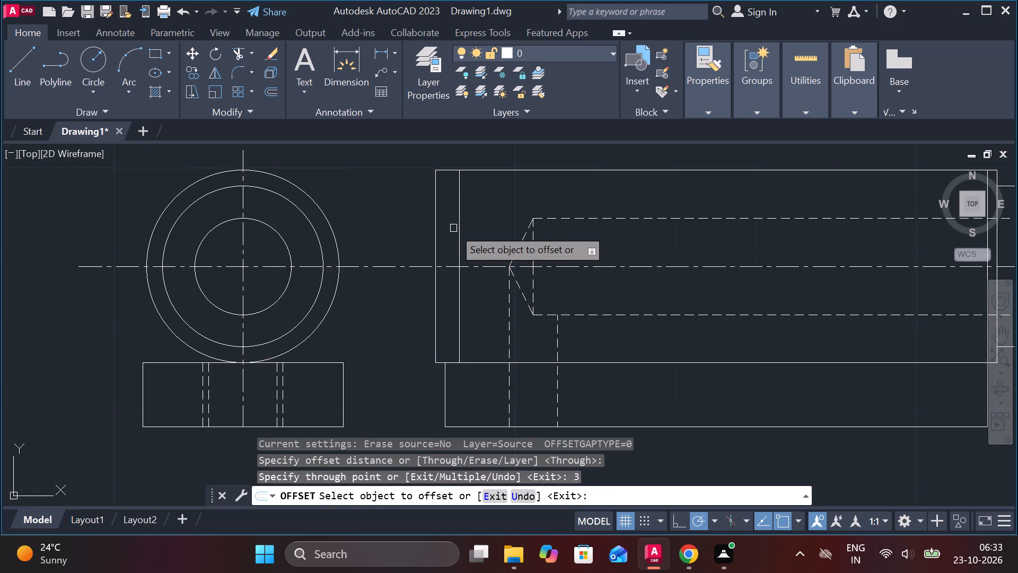
scroll(453, 228, down, 2)
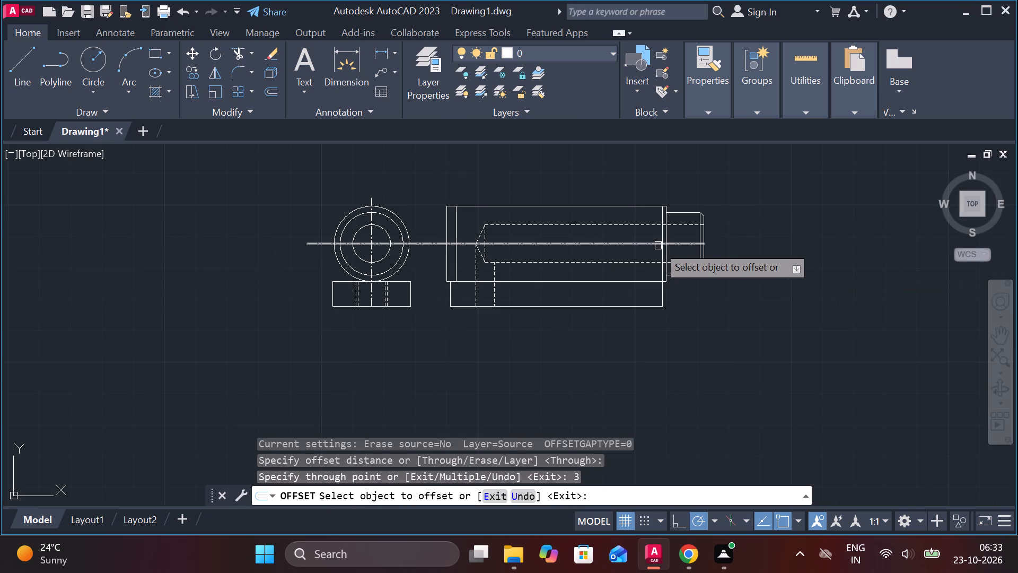
scroll(678, 293, up, 2)
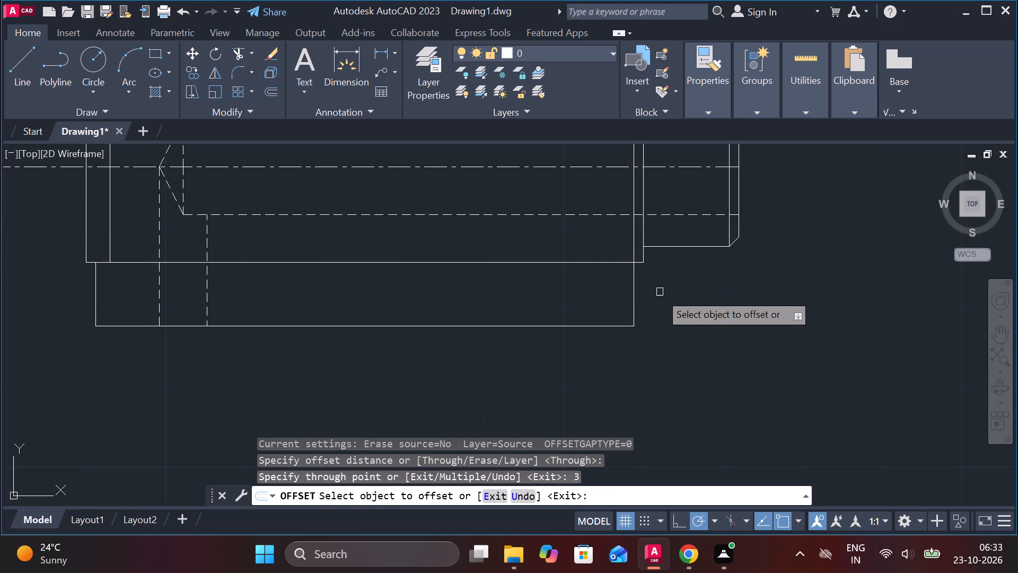
key(Escape)
Erase the inner vertical line beside the large body's shoulder-end edge.
click(633, 253)
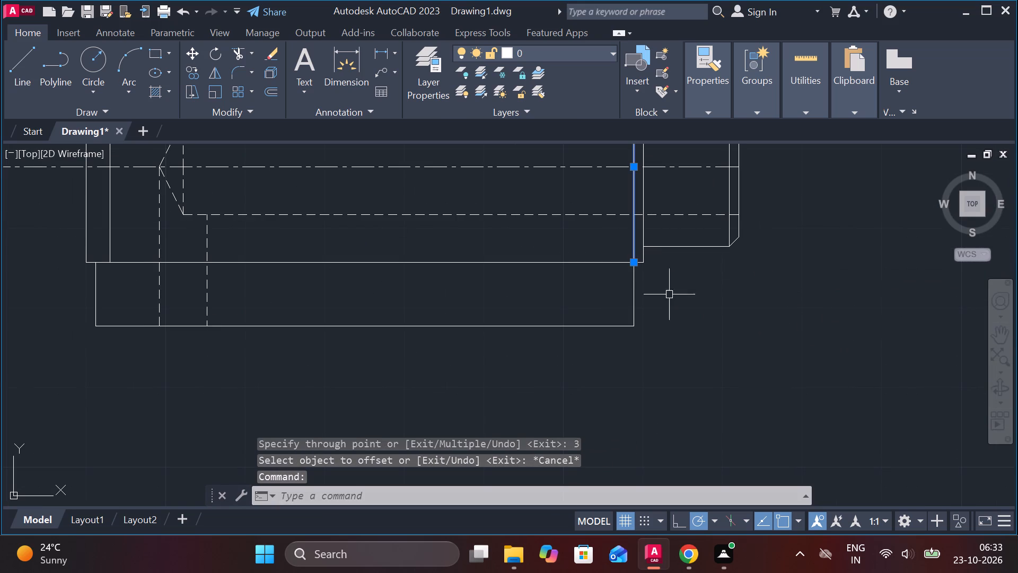
text(E)
key(space)
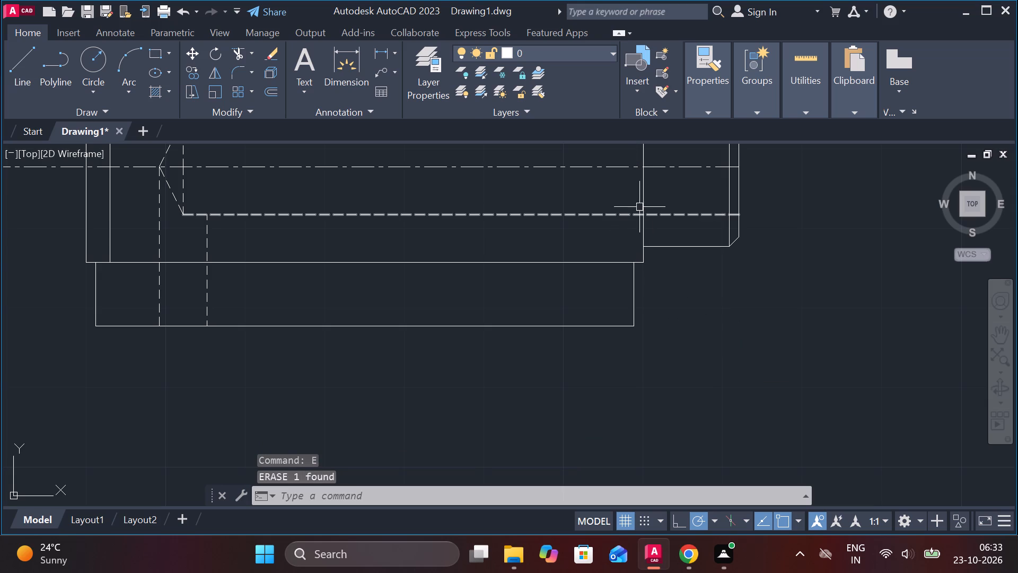
Offset the large body's shoulder-end vertical edge by 3 towards the inside of the body.
click(642, 196)
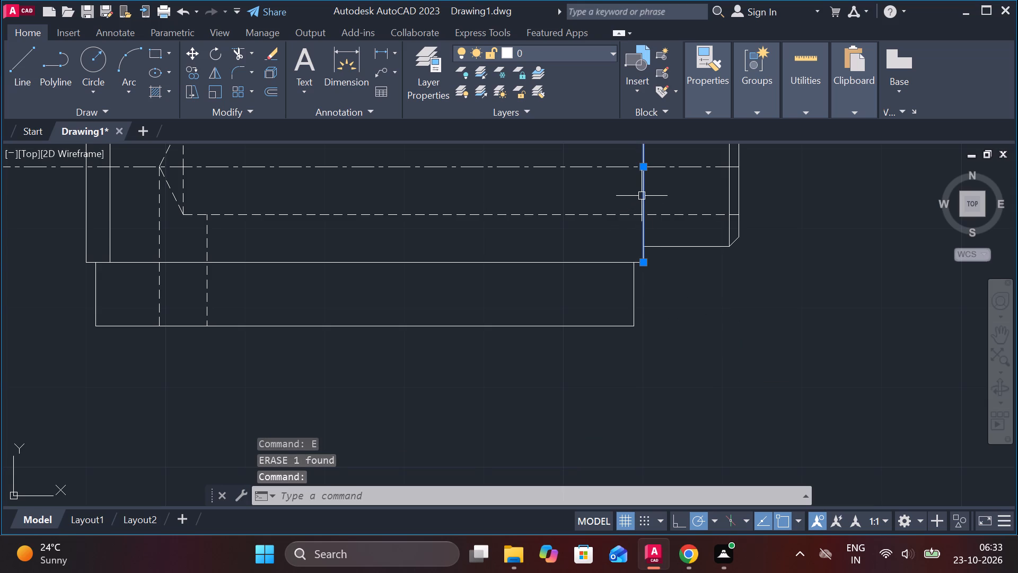
key(o)
key(Return)
key(Return)
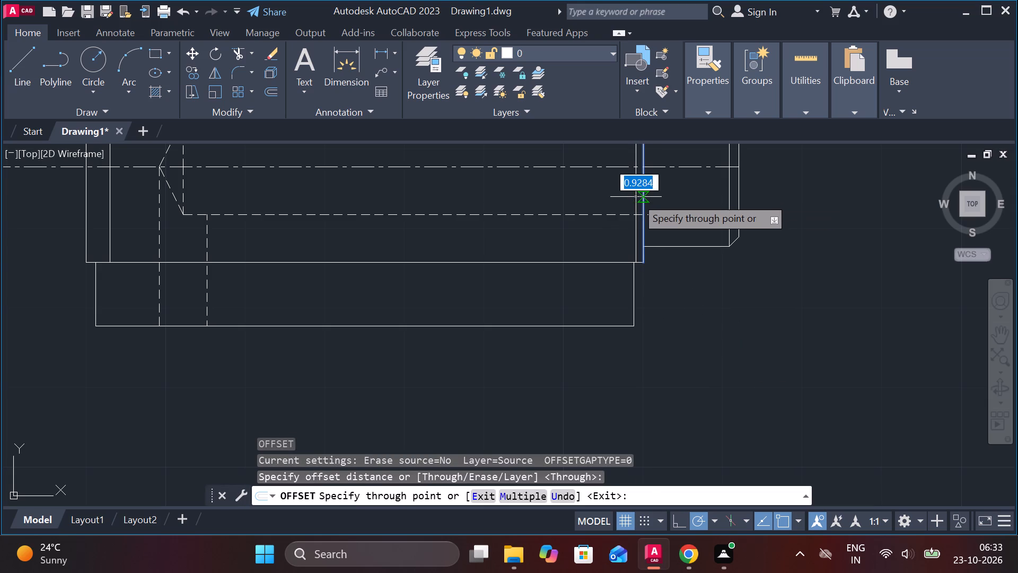
key(3)
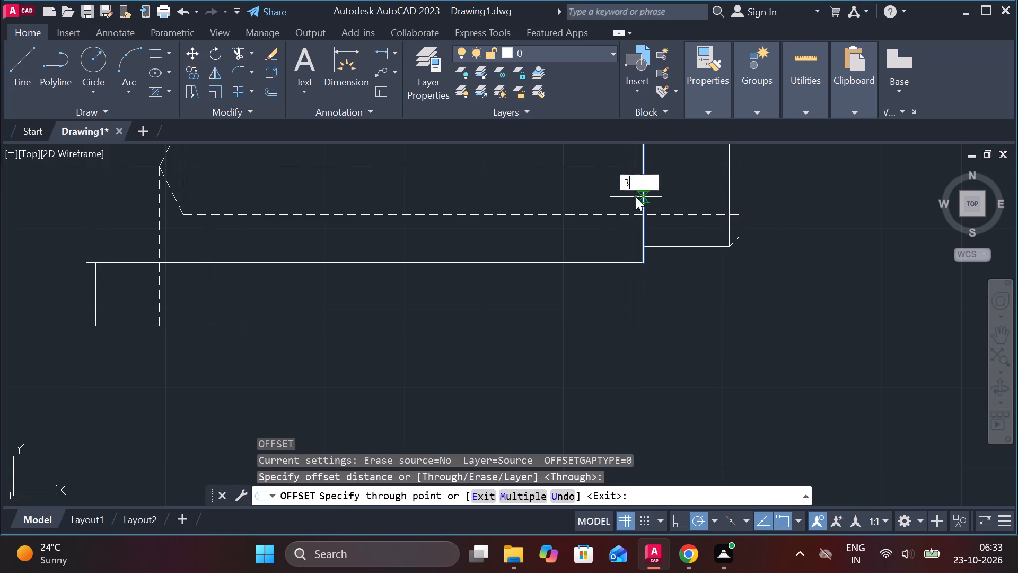
key(Return)
scroll(640, 209, down, 1)
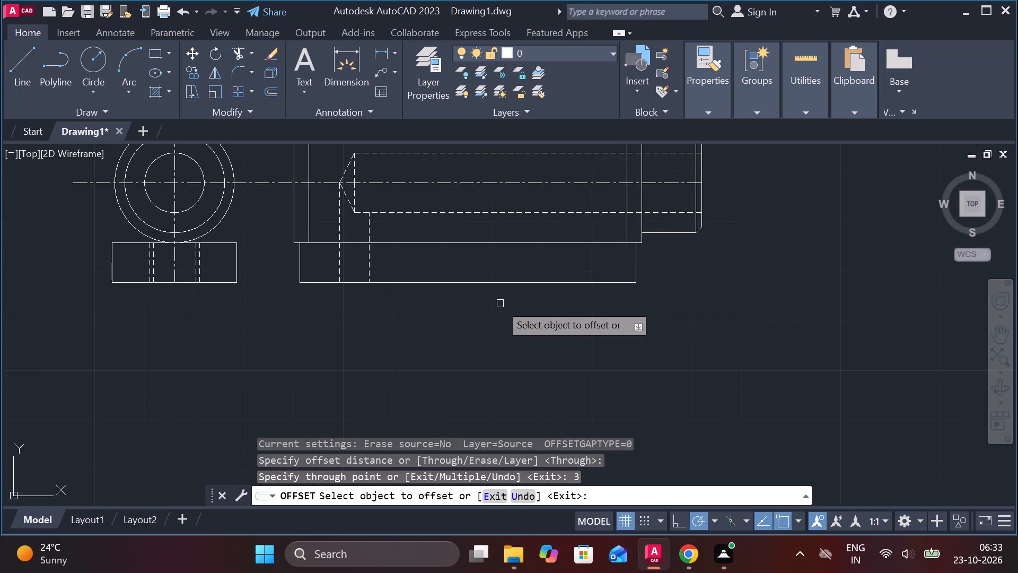
key(Escape)
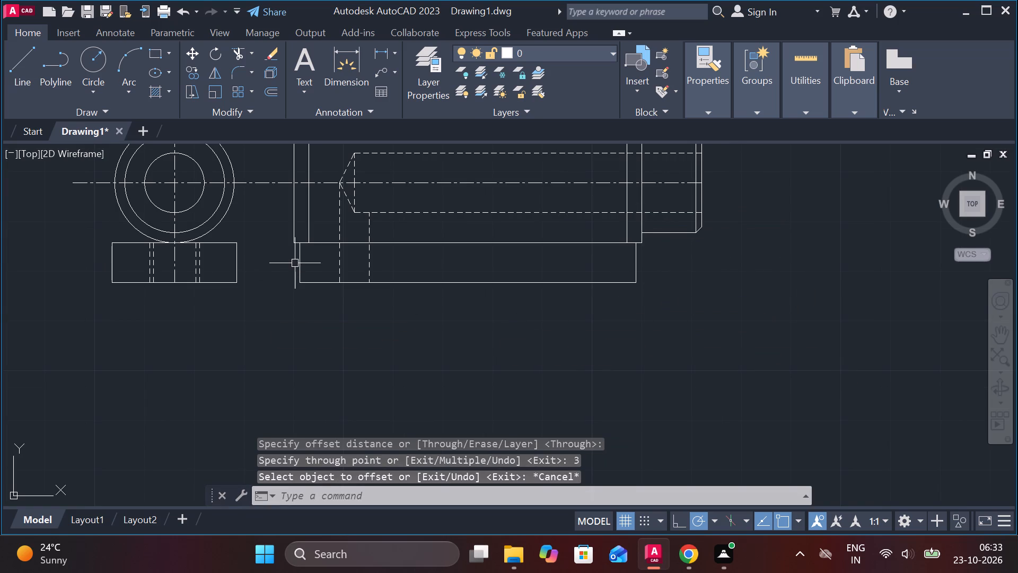
Erase the two short vertical end edges of the base block below the large body.
click(301, 258)
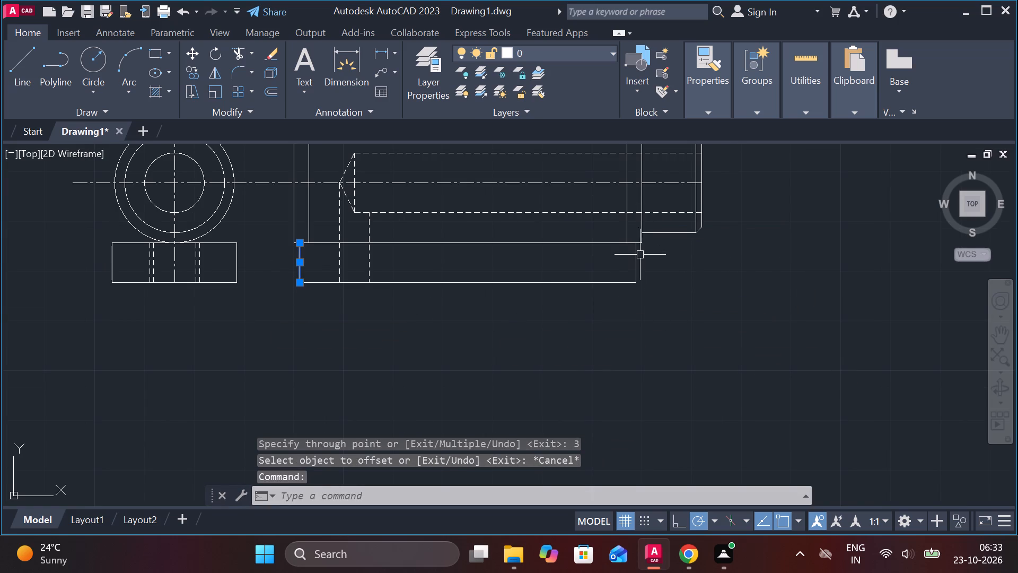
click(637, 252)
text(E)
key(space)
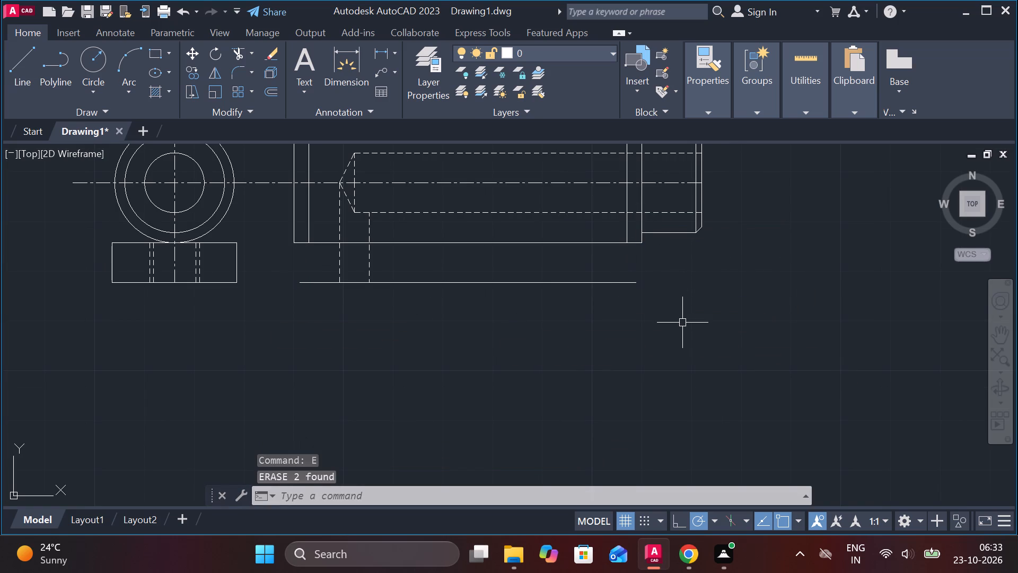
Extend the two inner offset lines down to the base block's bottom edge.
text(EX)
key(space)
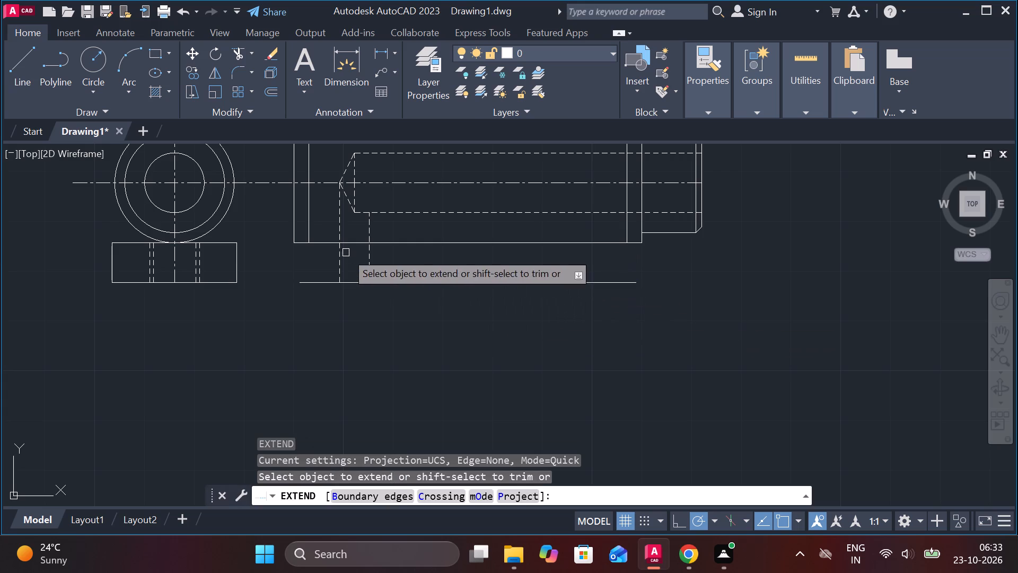
click(305, 223)
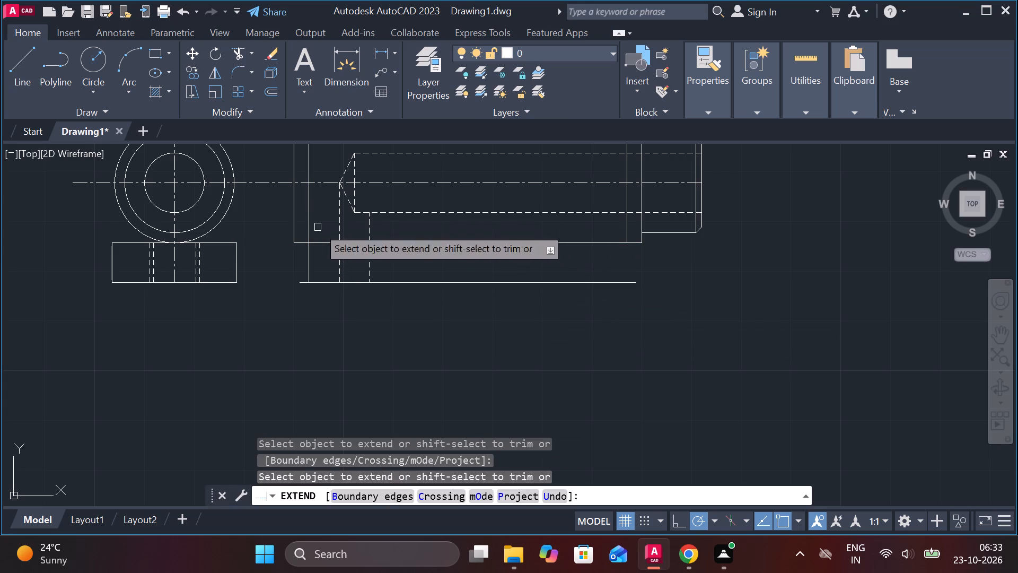
click(624, 227)
key(Escape)
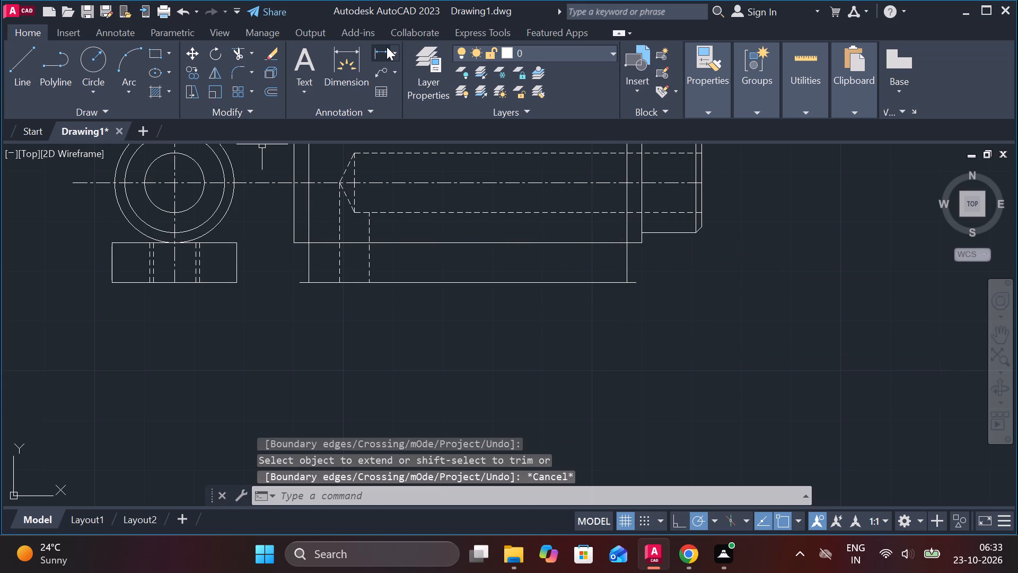
Measure the base block's bottom edge between the two inset vertical lines.
click(387, 47)
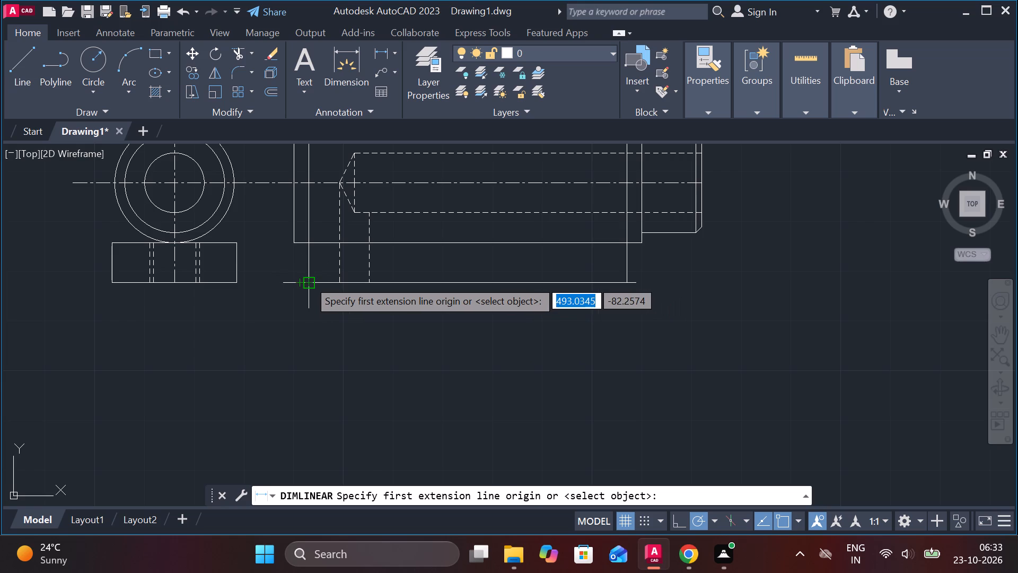
click(308, 280)
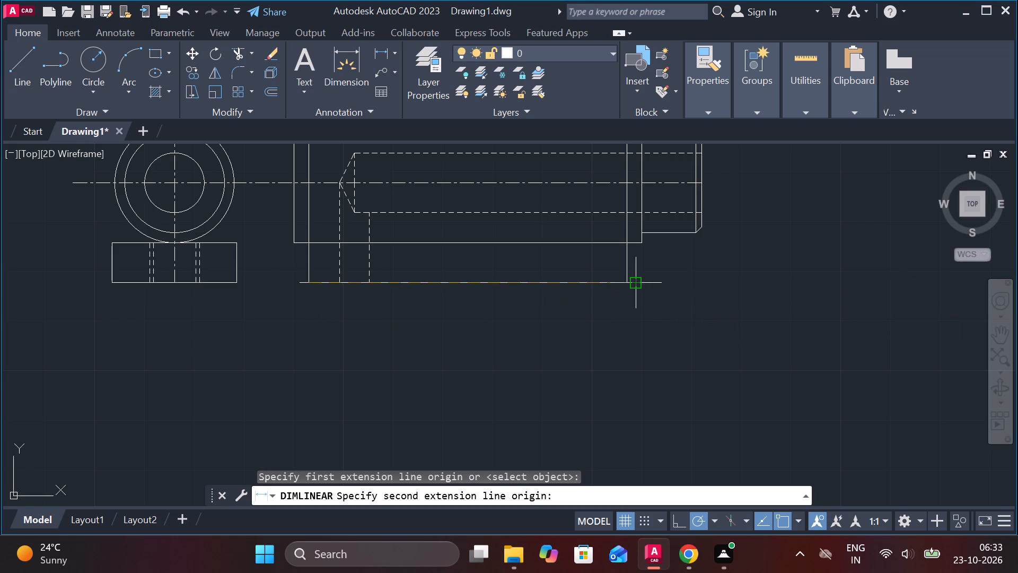
click(625, 284)
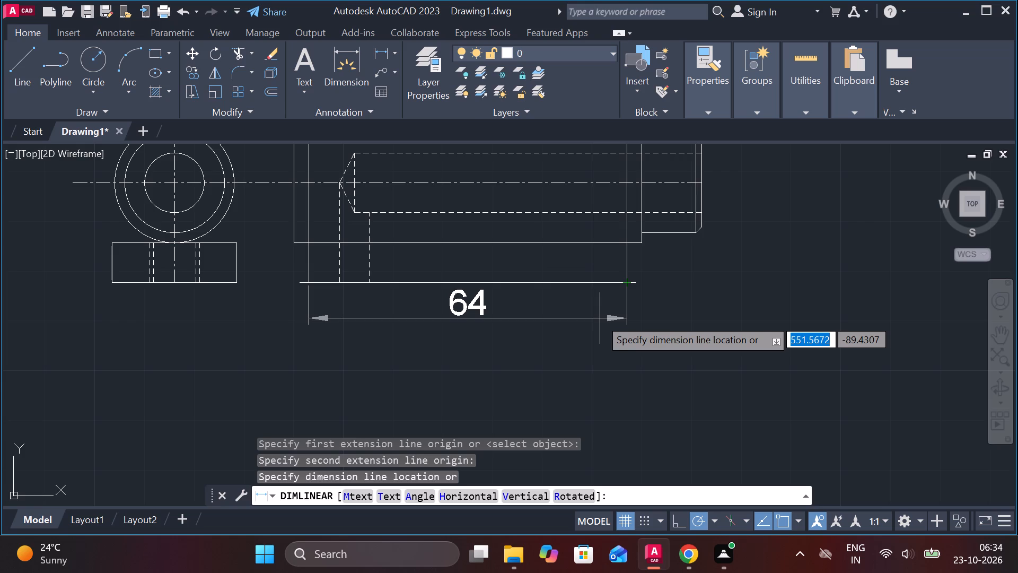
key(Escape)
Trim the base block's bottom line where it overhangs the two inset vertical lines at both ends.
text(TR)
key(space)
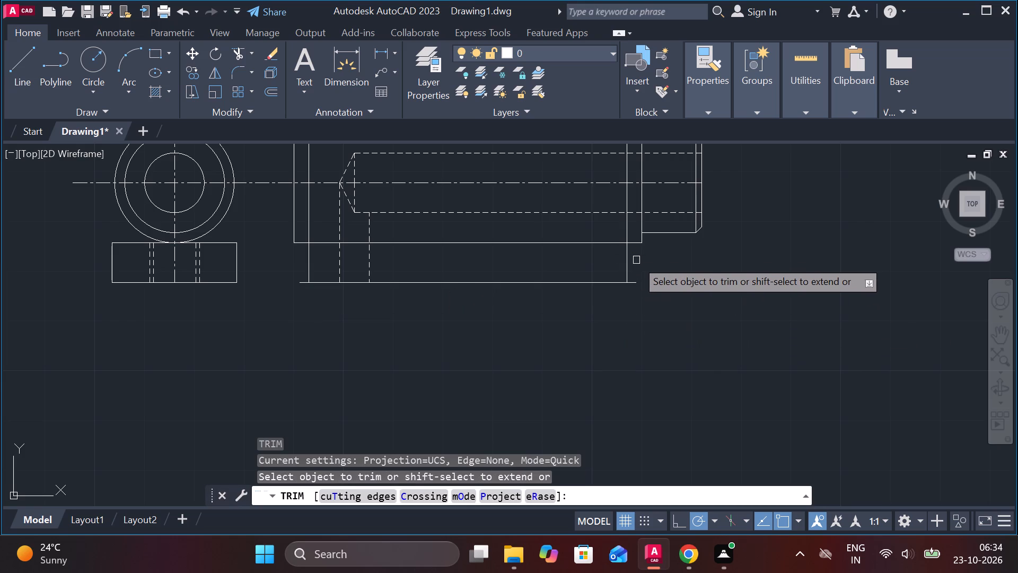
click(625, 256)
key(ctrl+z)
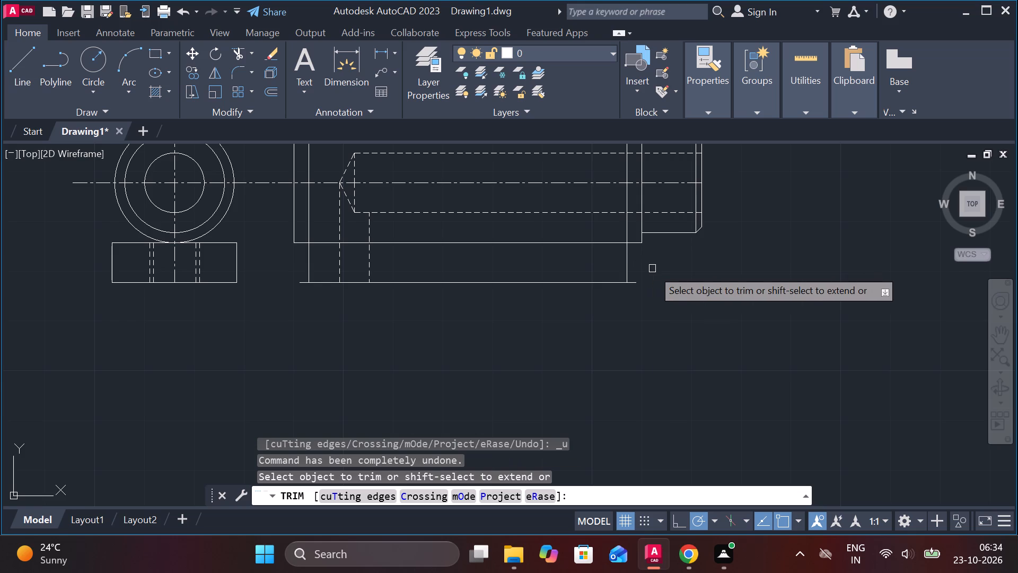
click(633, 282)
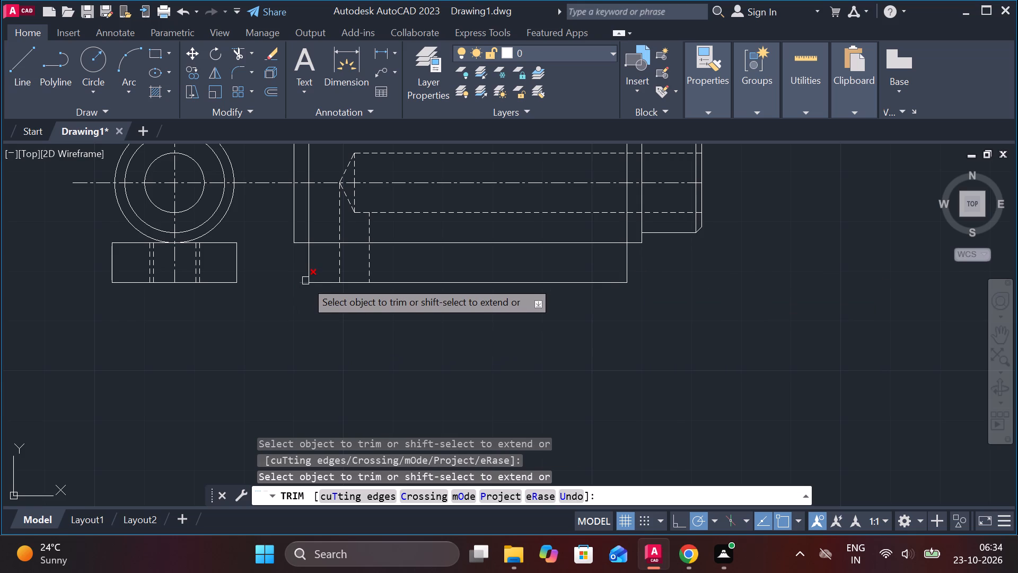
click(305, 281)
Trim away the parts of the two inset vertical lines between the large body and the base line.
click(305, 273)
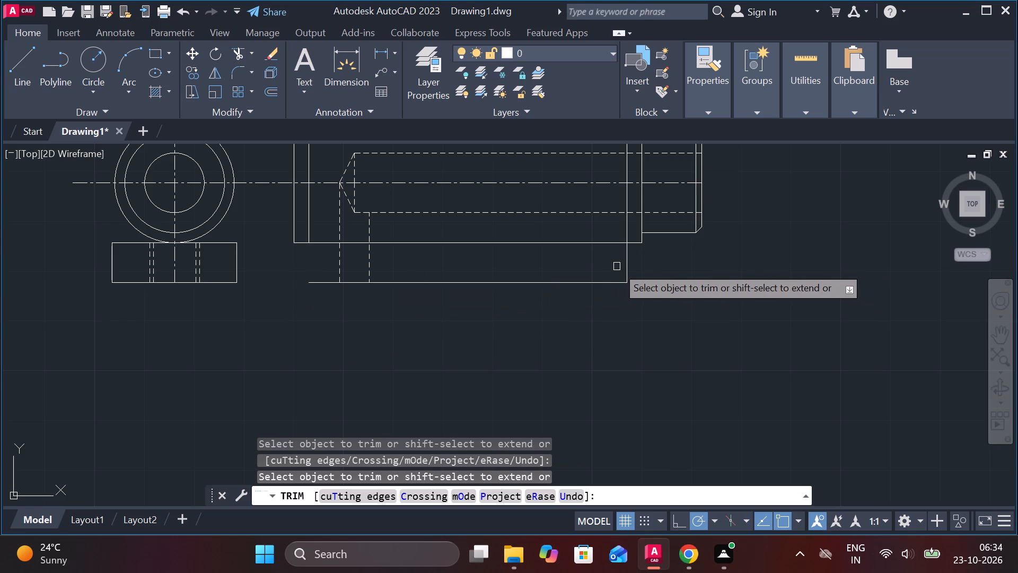
click(624, 265)
scroll(668, 270, down, 1)
scroll(489, 302, up, 1)
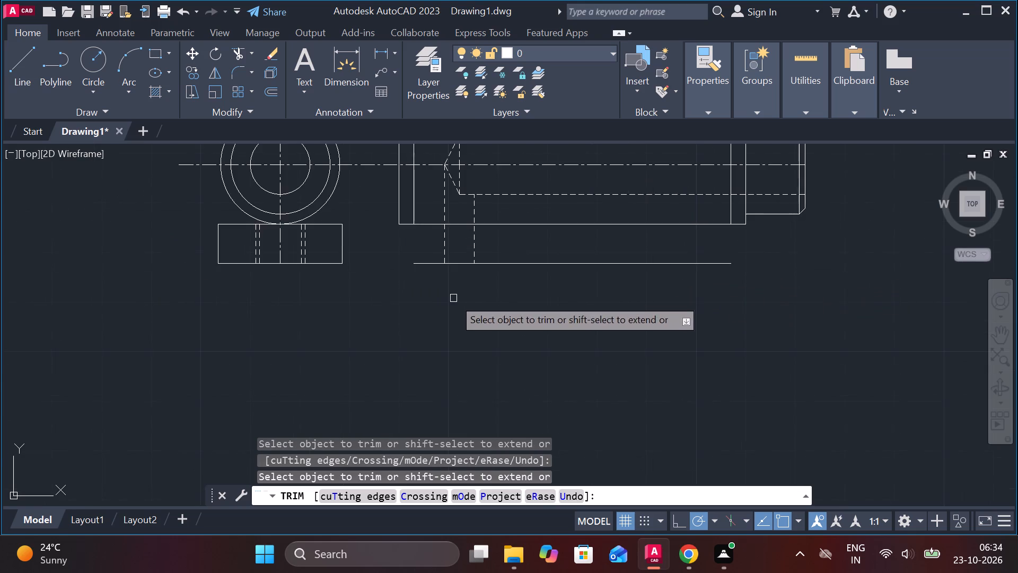
middle_drag(483, 302, 566, 465)
key(Escape)
Chamfer the upper corner of the large body's free end with length 3 and angle 45.
scroll(488, 270, up, 2)
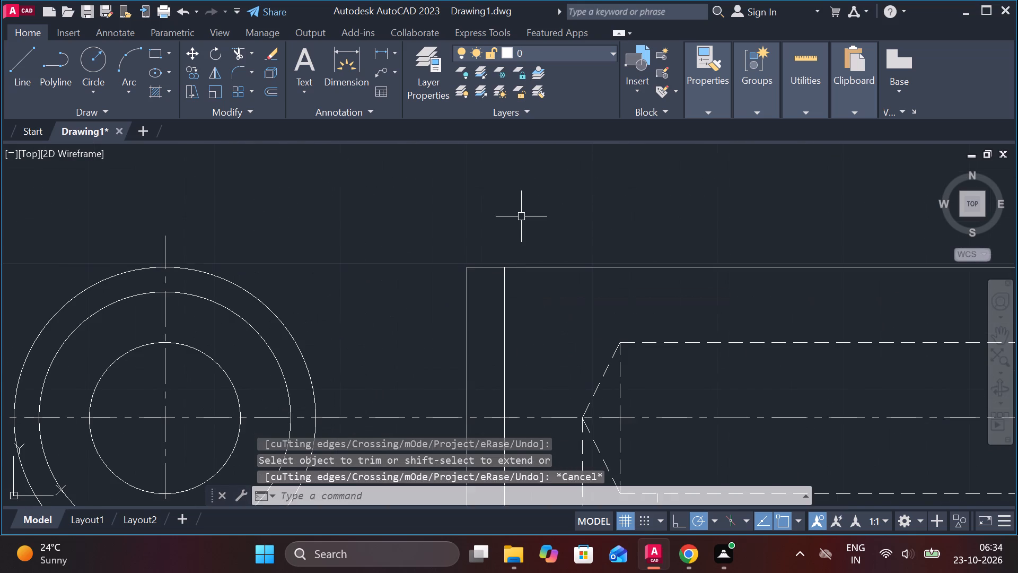
middle_drag(532, 235, 523, 206)
text(CH)
click(594, 258)
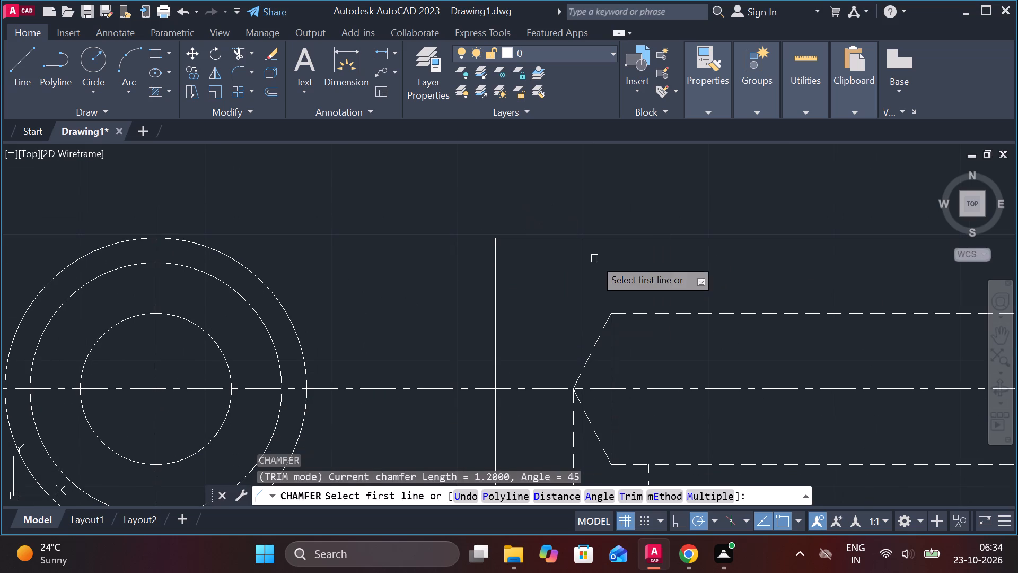
click(603, 494)
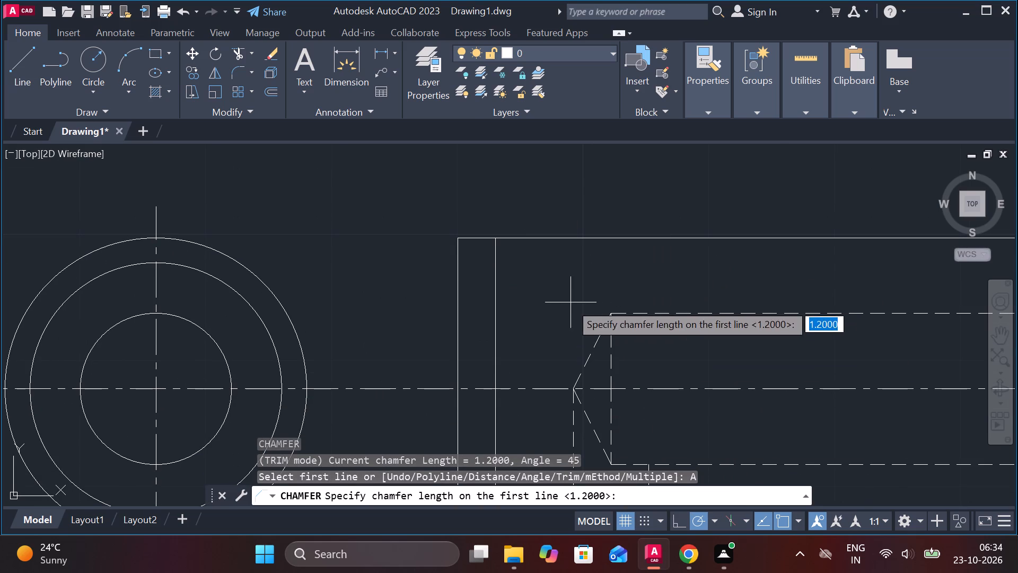
key(3)
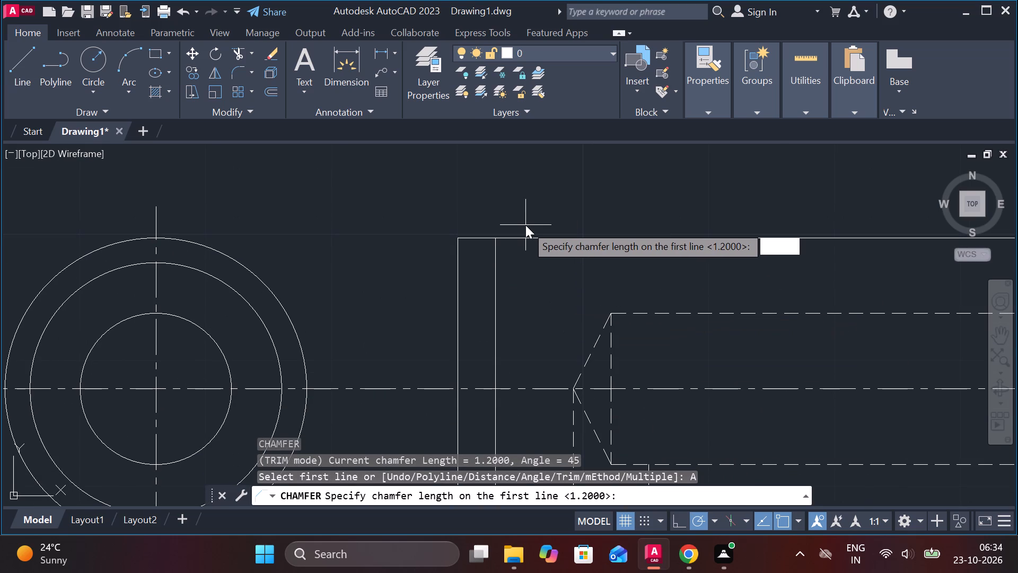
key(Return)
key(Return)
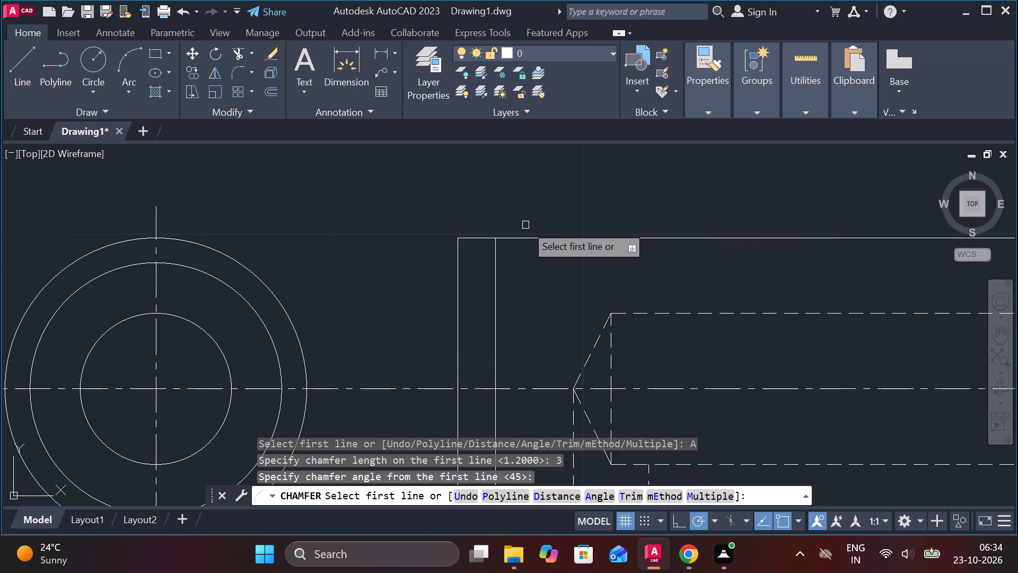
click(459, 258)
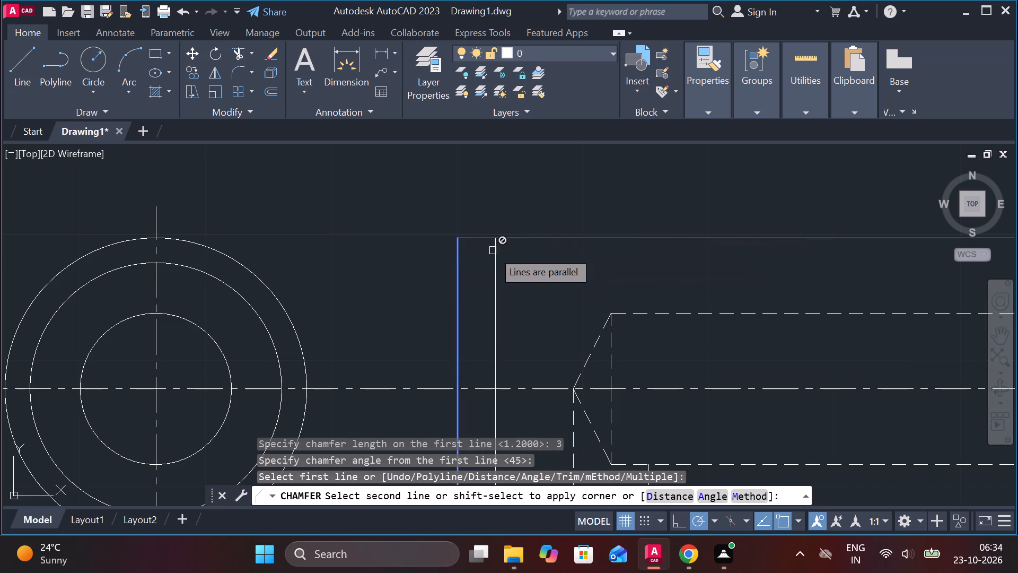
click(485, 237)
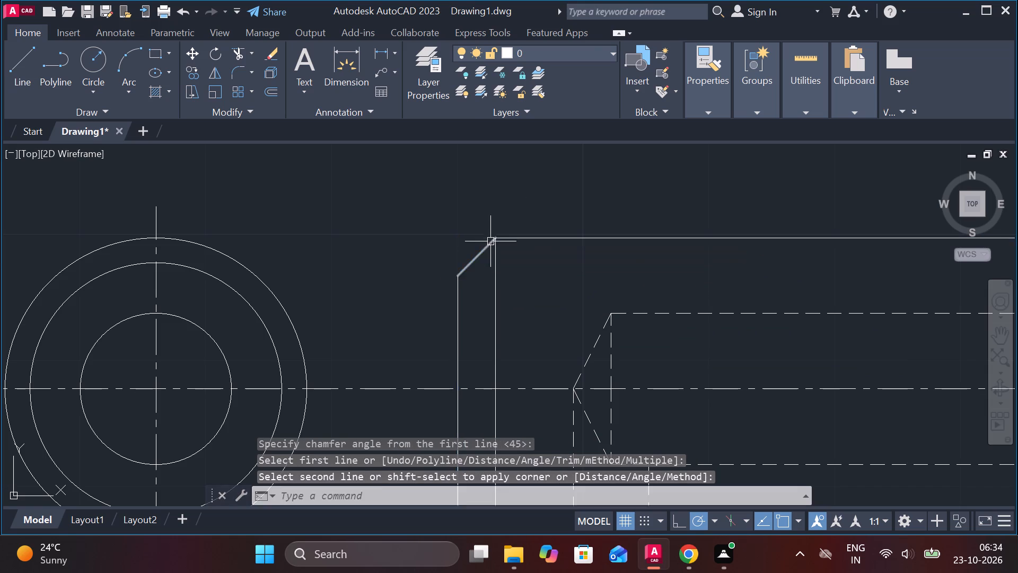
Chamfer the lower corner of the large body's free end with the same length 3 at 45 degrees.
scroll(495, 250, down, 1)
key(space)
middle_drag(521, 337, 515, 266)
scroll(482, 331, up, 1)
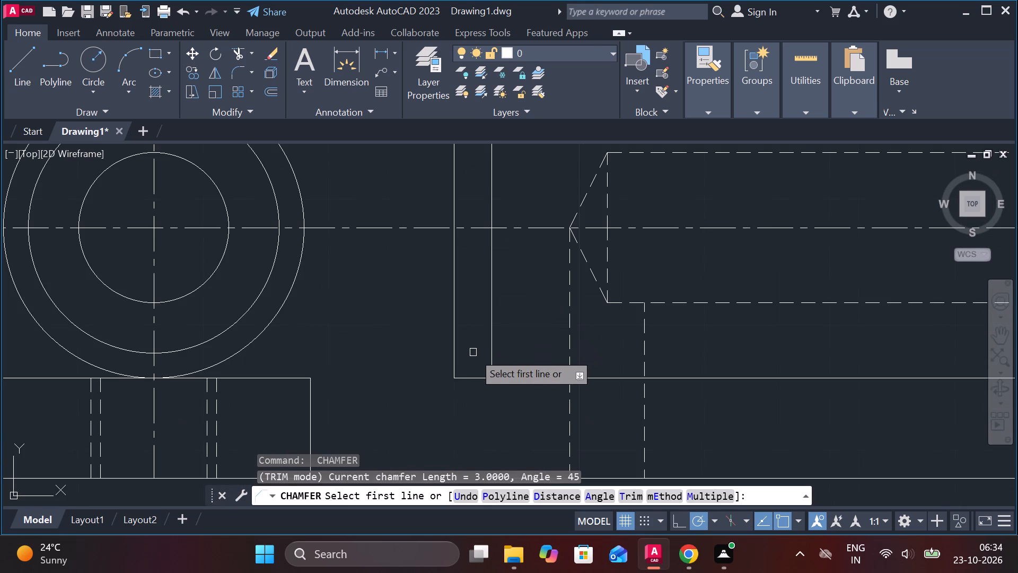
click(449, 349)
click(457, 353)
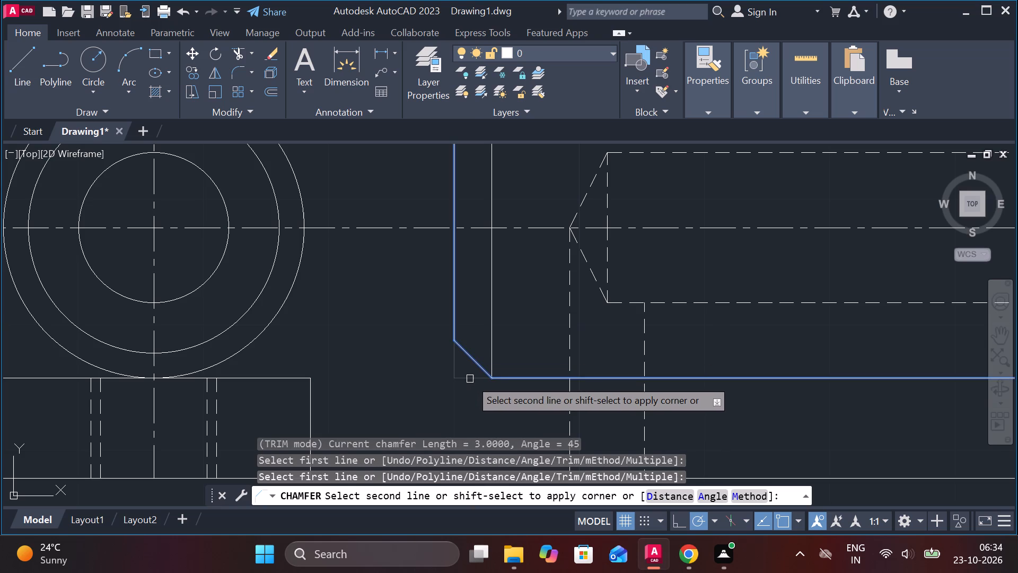
click(470, 379)
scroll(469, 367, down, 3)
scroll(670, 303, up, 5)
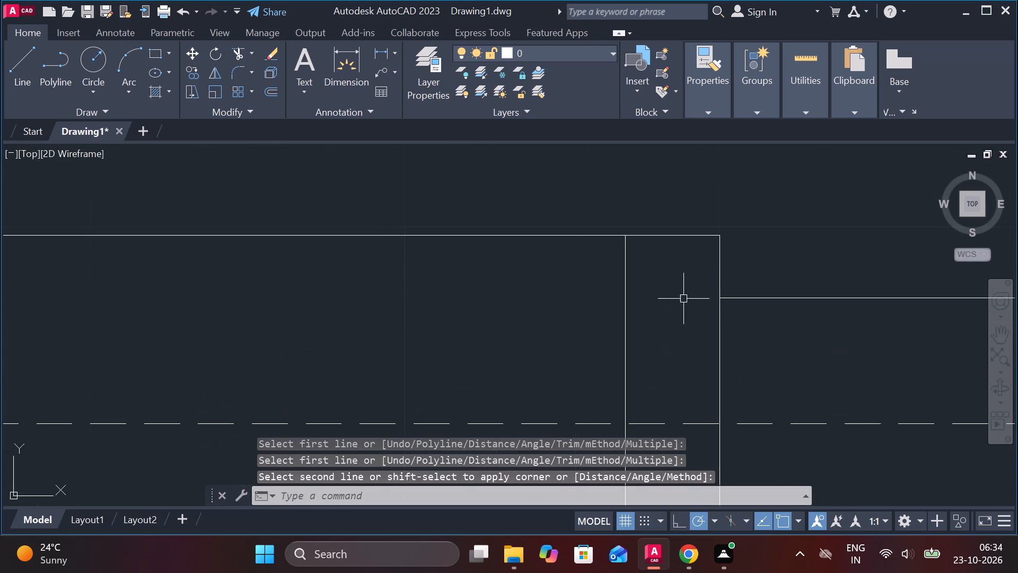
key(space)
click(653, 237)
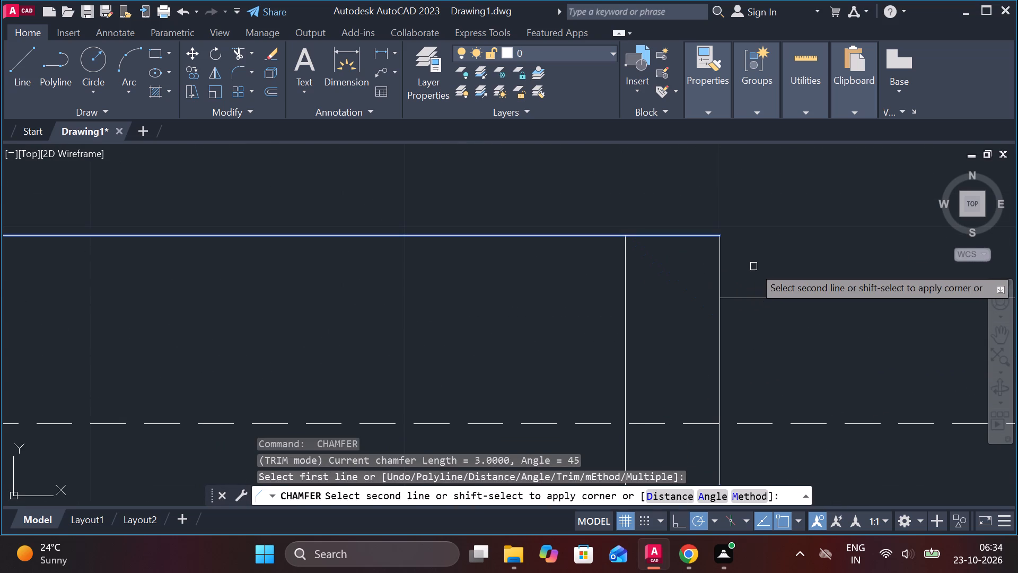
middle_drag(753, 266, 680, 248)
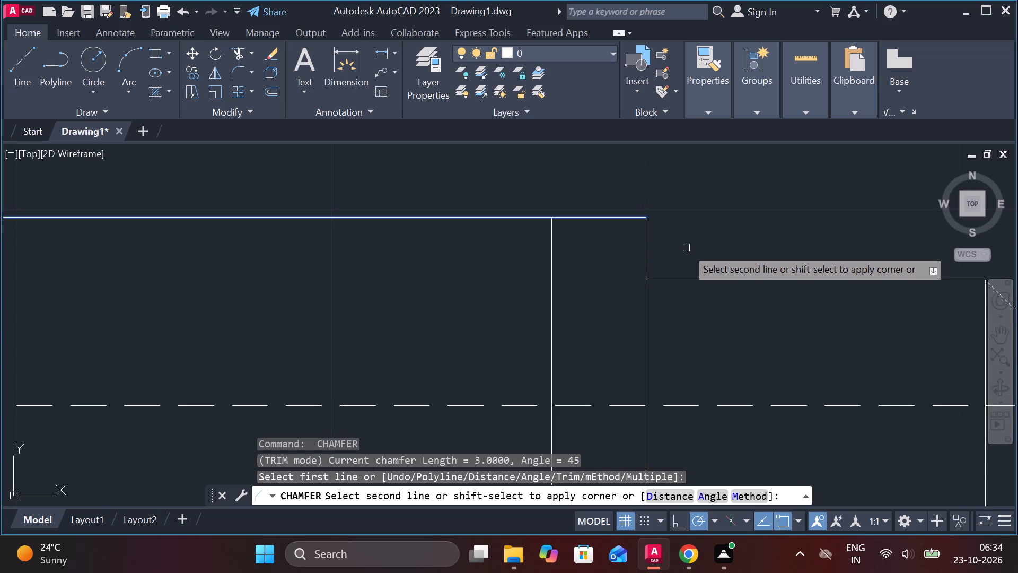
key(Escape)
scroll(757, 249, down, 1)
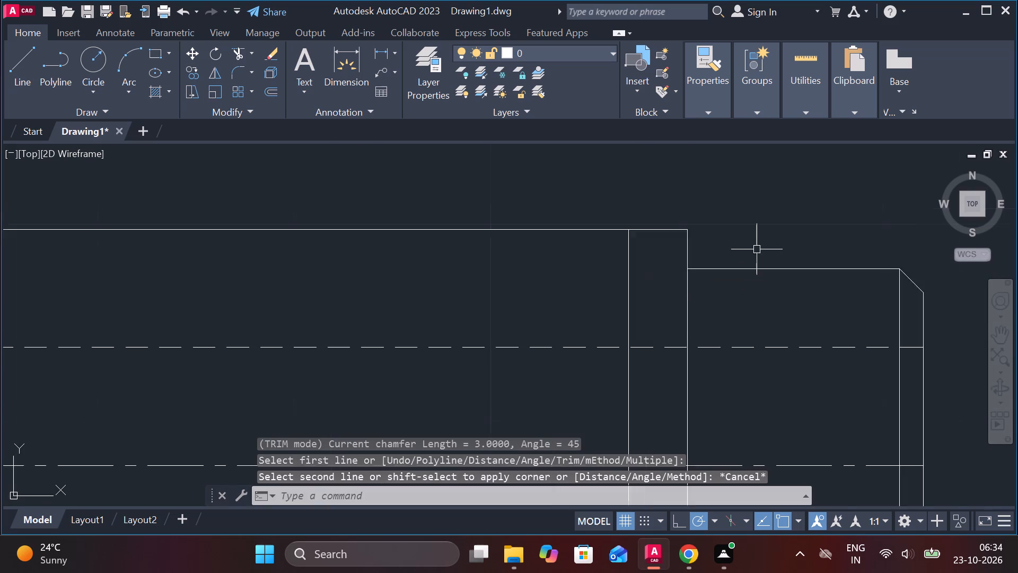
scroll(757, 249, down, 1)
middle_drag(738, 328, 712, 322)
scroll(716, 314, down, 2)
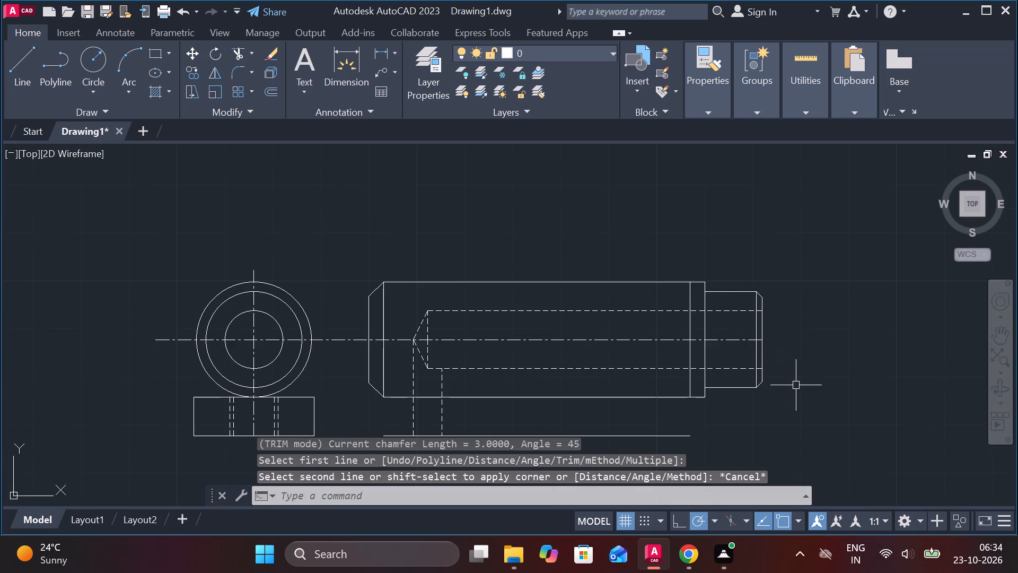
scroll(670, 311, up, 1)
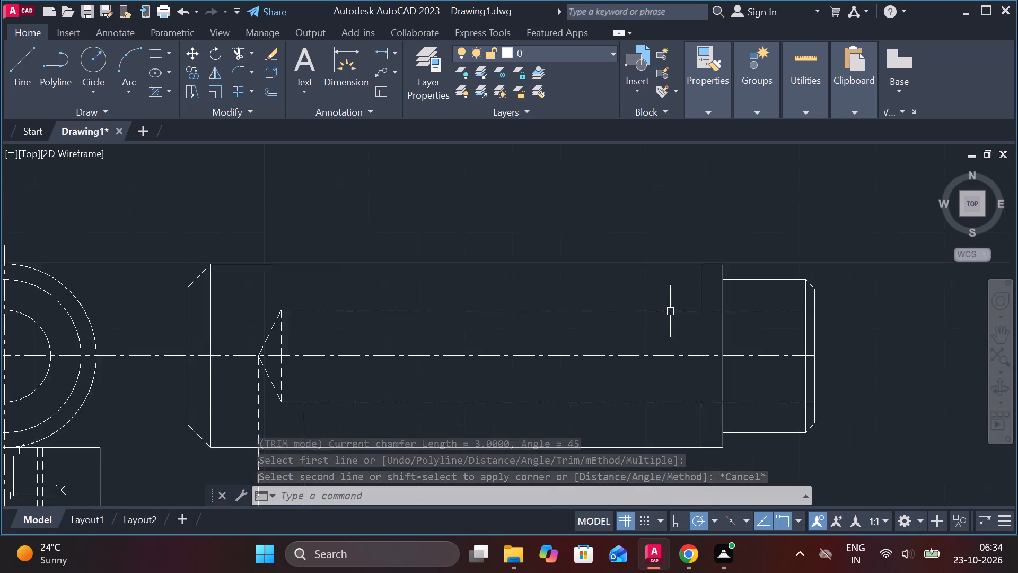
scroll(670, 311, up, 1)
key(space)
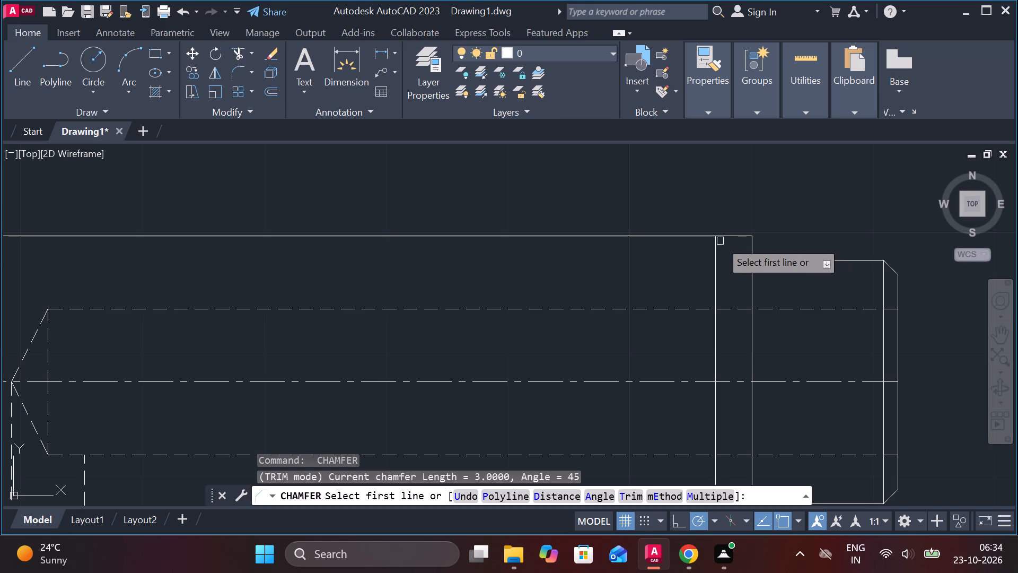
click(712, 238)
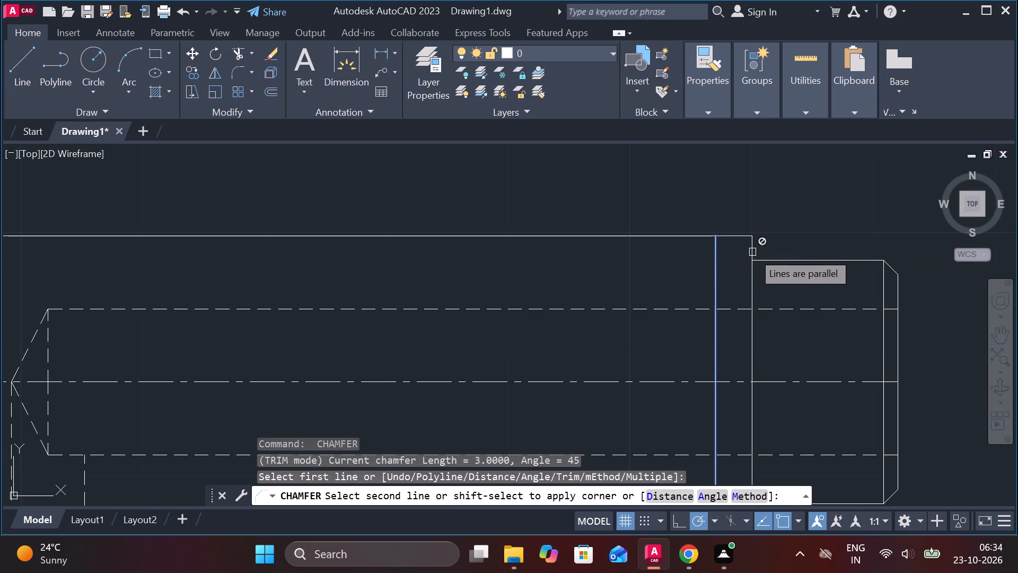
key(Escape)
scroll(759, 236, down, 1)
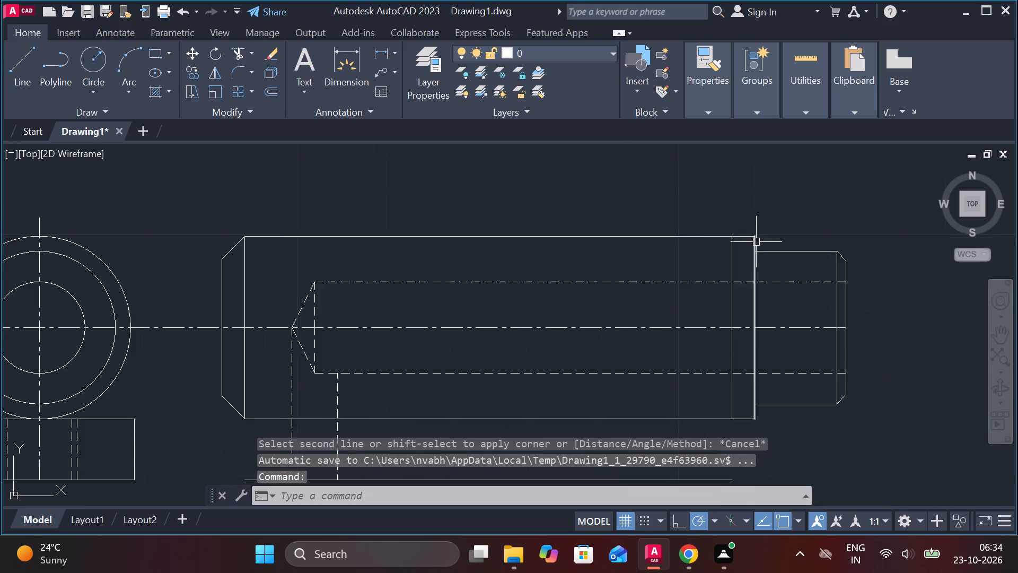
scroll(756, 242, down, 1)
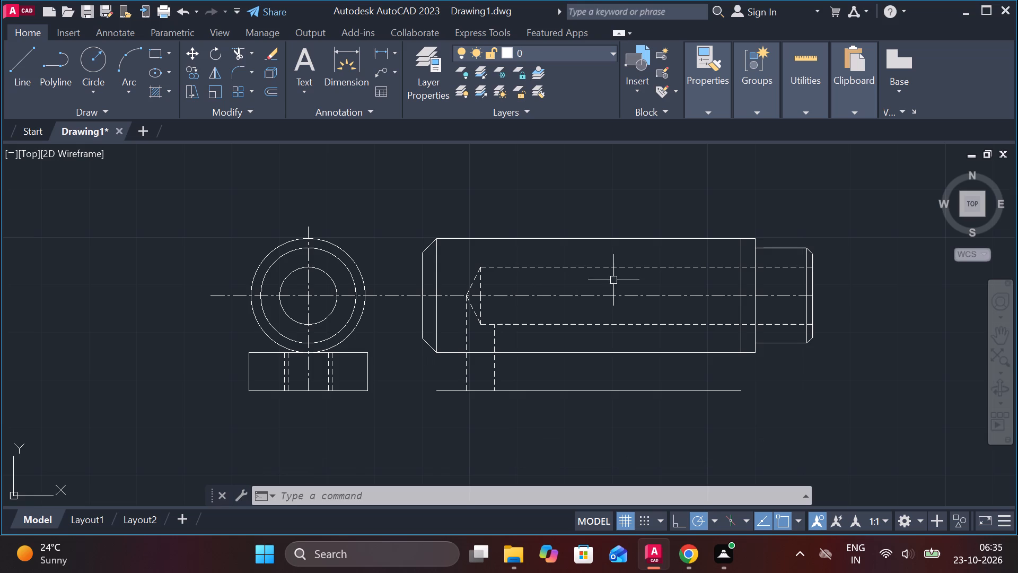
Offset the upper edge of the small stepped end by 1.25 towards the centreline.
scroll(795, 251, up, 1)
click(786, 246)
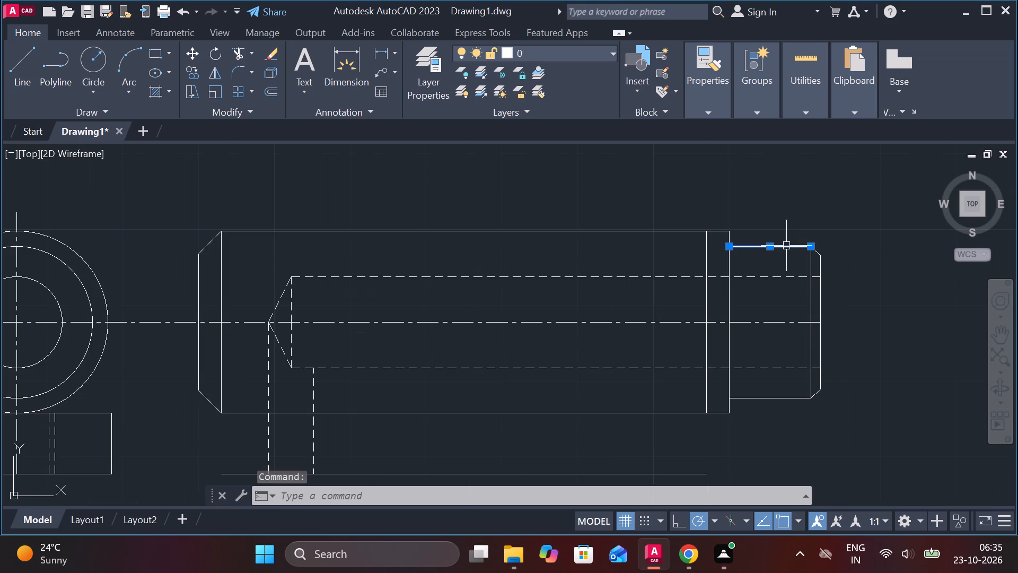
key(o)
key(Return)
key(Return)
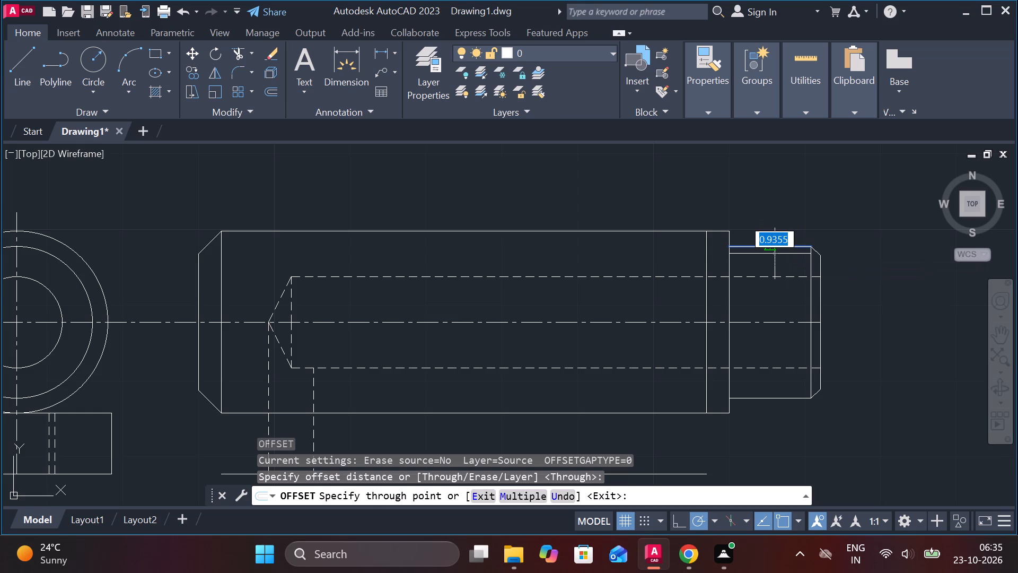
key(1)
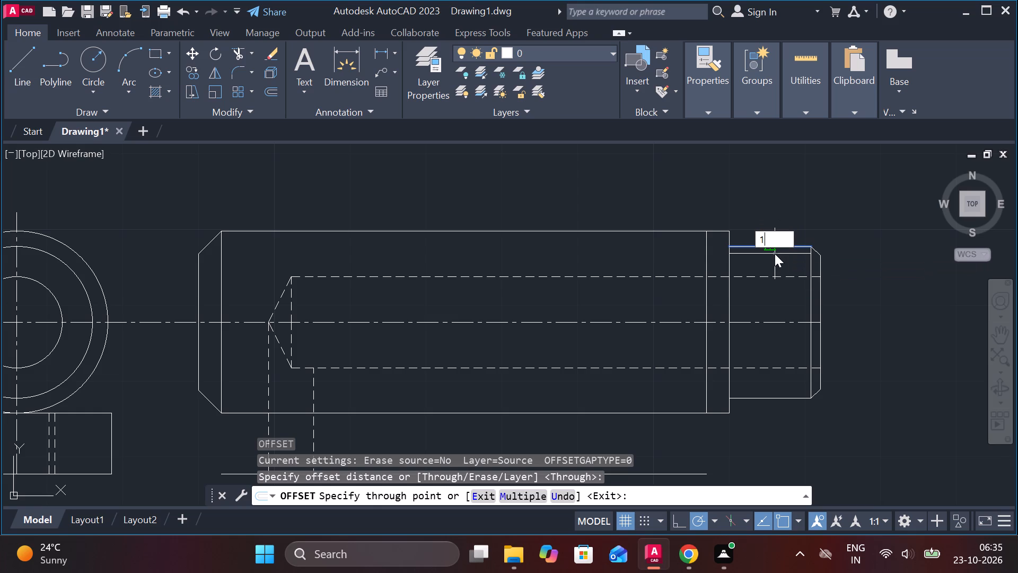
key(BackSpace)
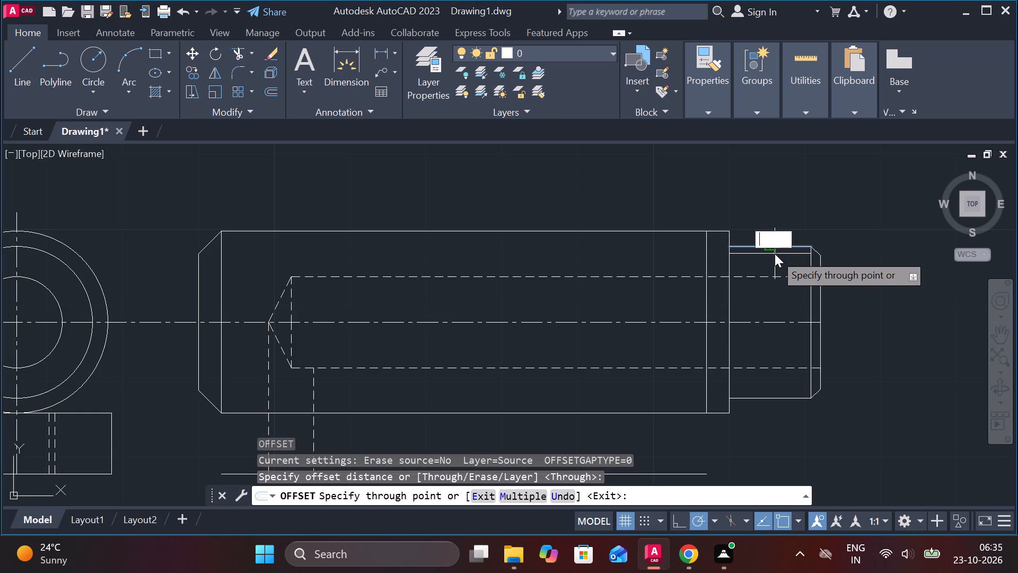
text(1.)
text(25)
key(Return)
Offset the lower edge of the small stepped end by 1.25 towards the centreline.
click(767, 398)
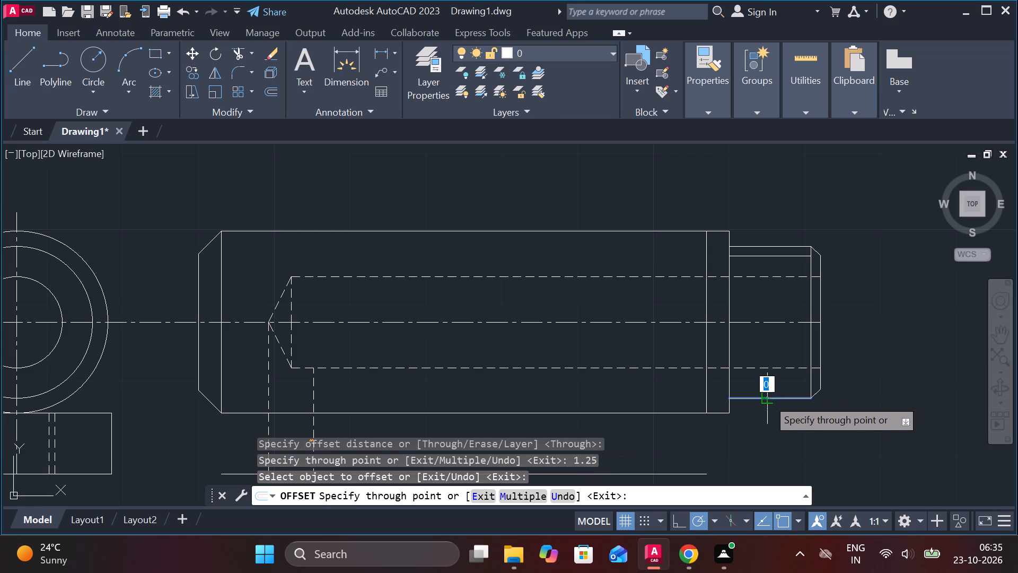
text(1/)
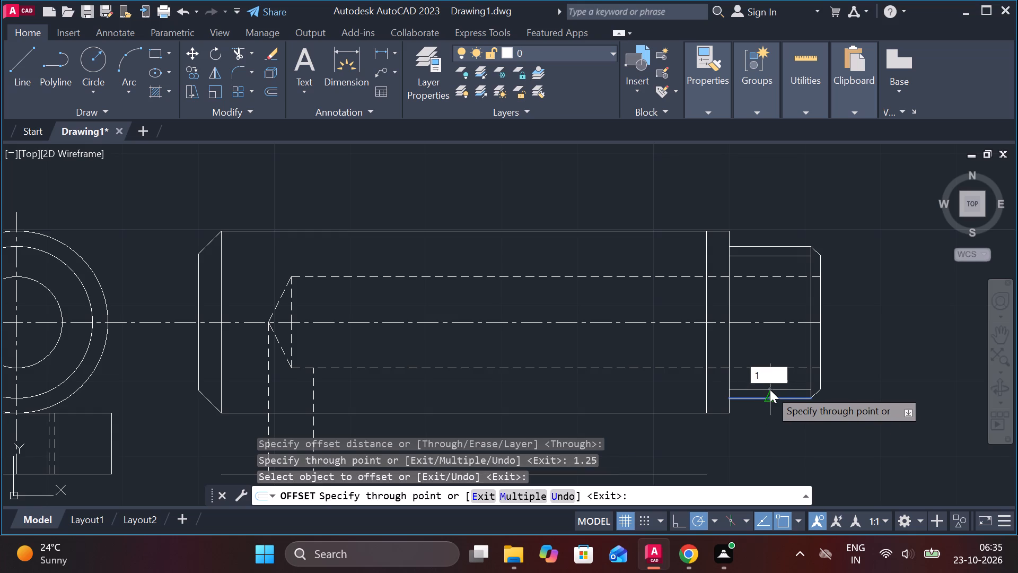
key(BackSpace)
key(period)
key(2)
key(5)
key(Return)
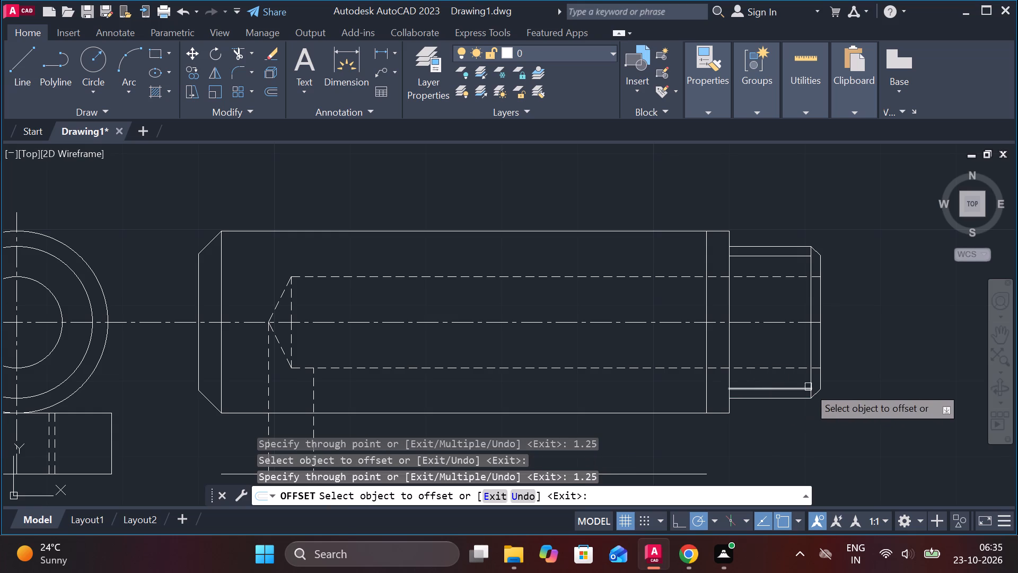
key(Escape)
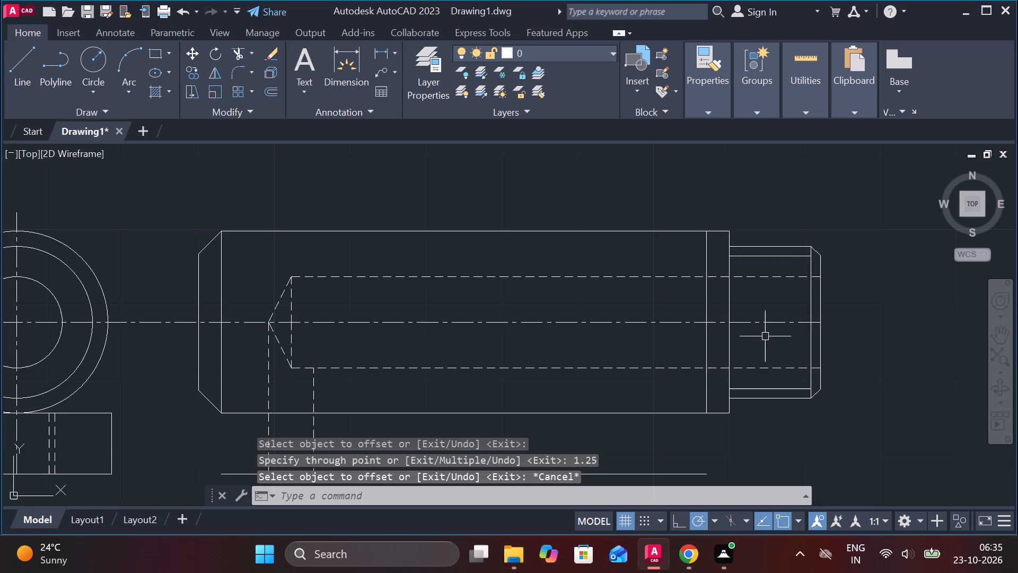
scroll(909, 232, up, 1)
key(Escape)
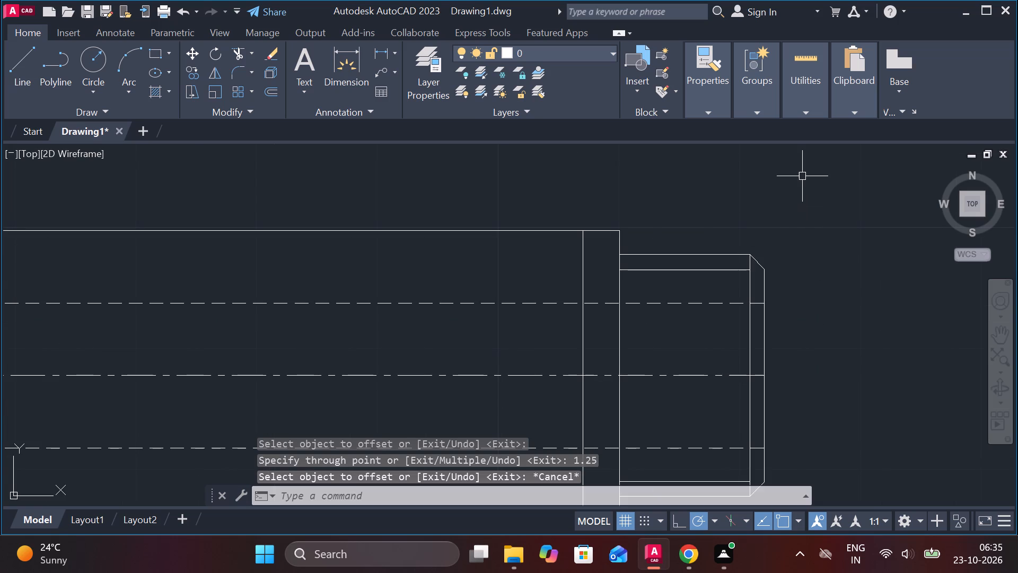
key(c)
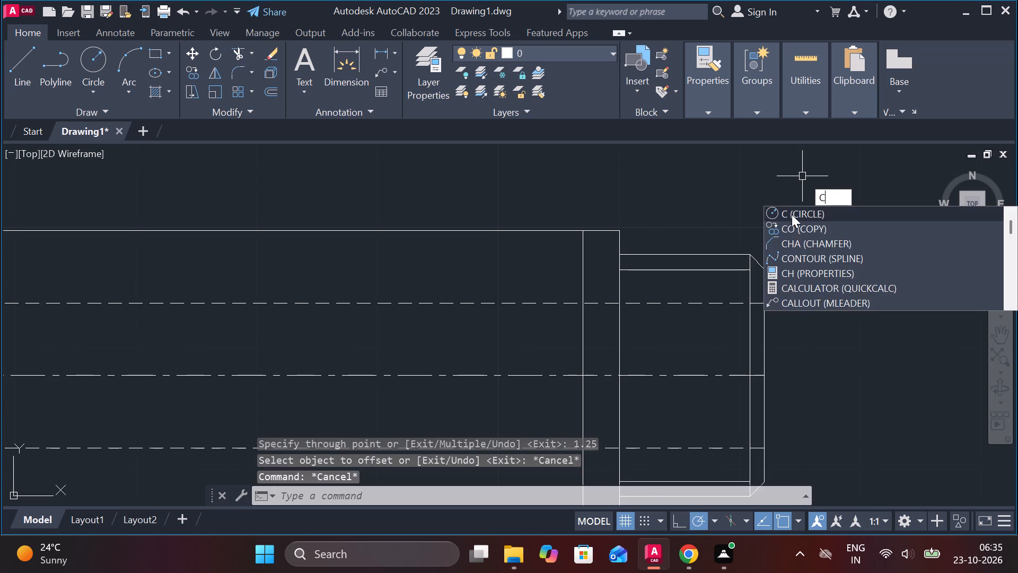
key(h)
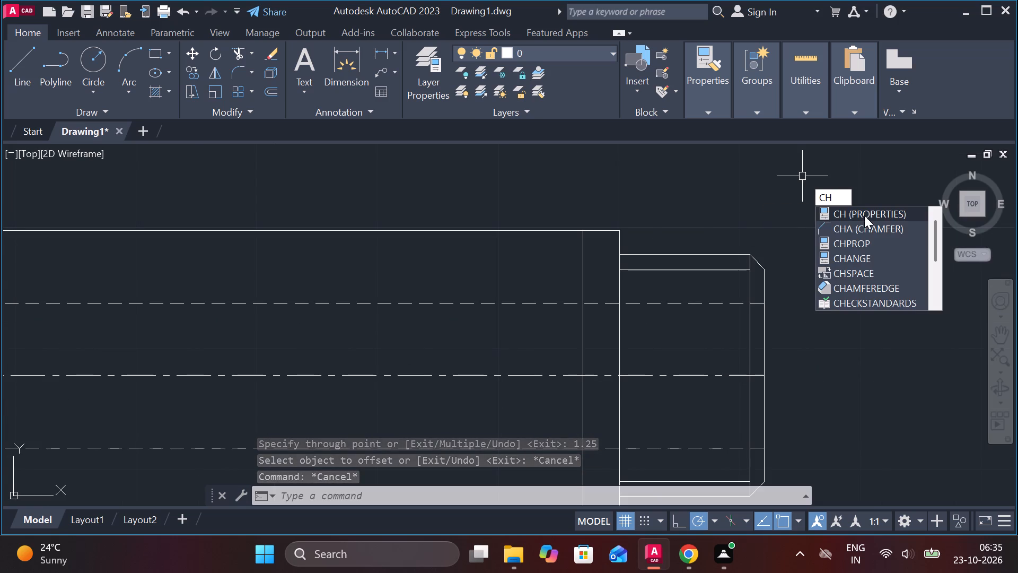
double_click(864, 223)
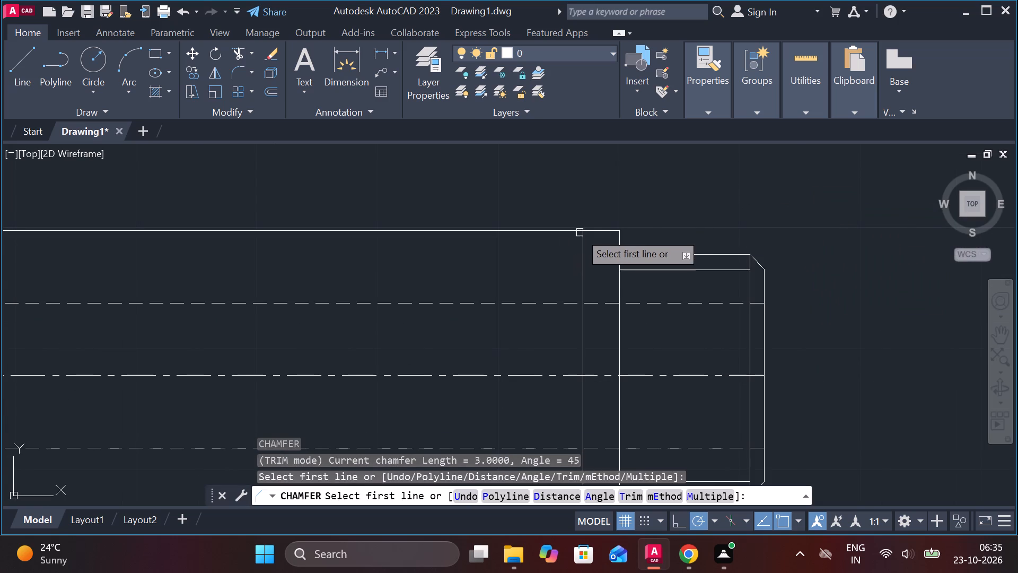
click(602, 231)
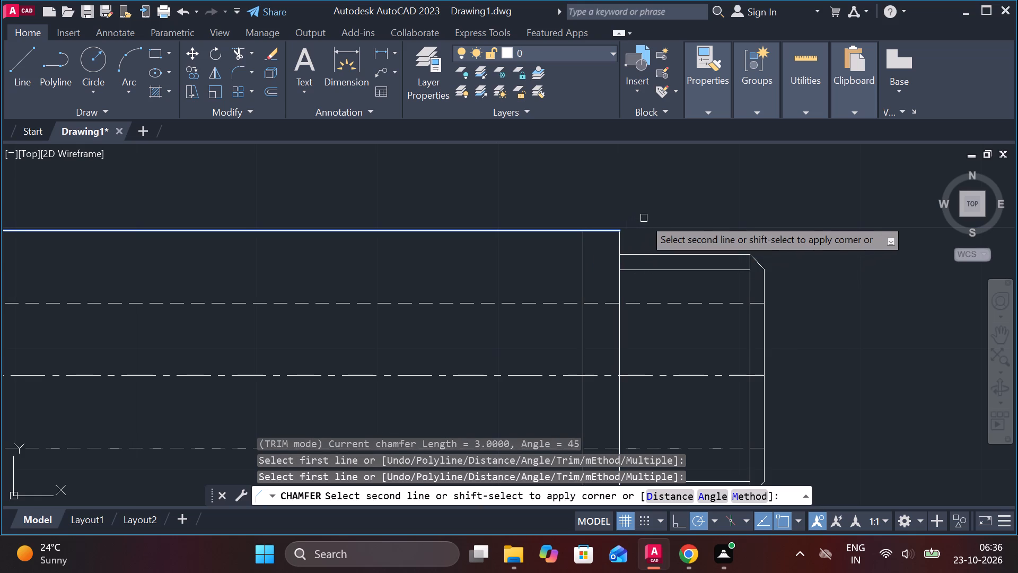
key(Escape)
Draw a sloped line from the small end's upper corner at the shoulder to the top of the inner shoulder line.
key(l)
key(Return)
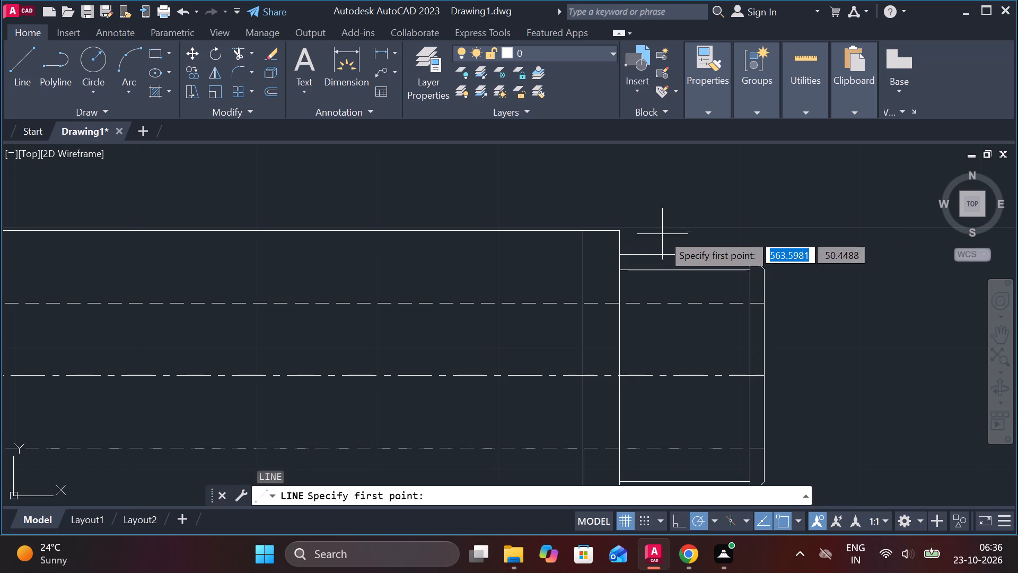
click(617, 253)
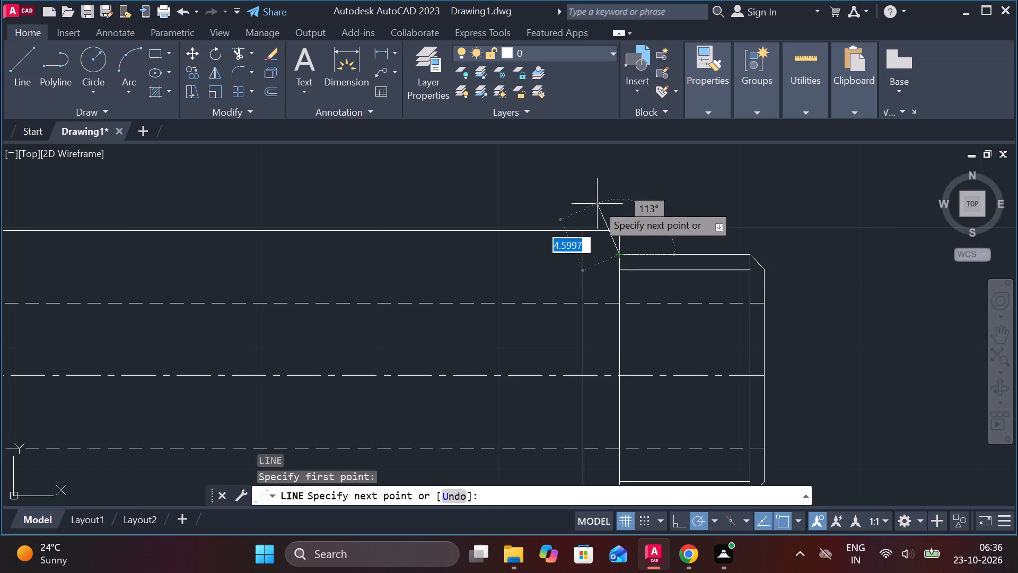
scroll(571, 214, up, 2)
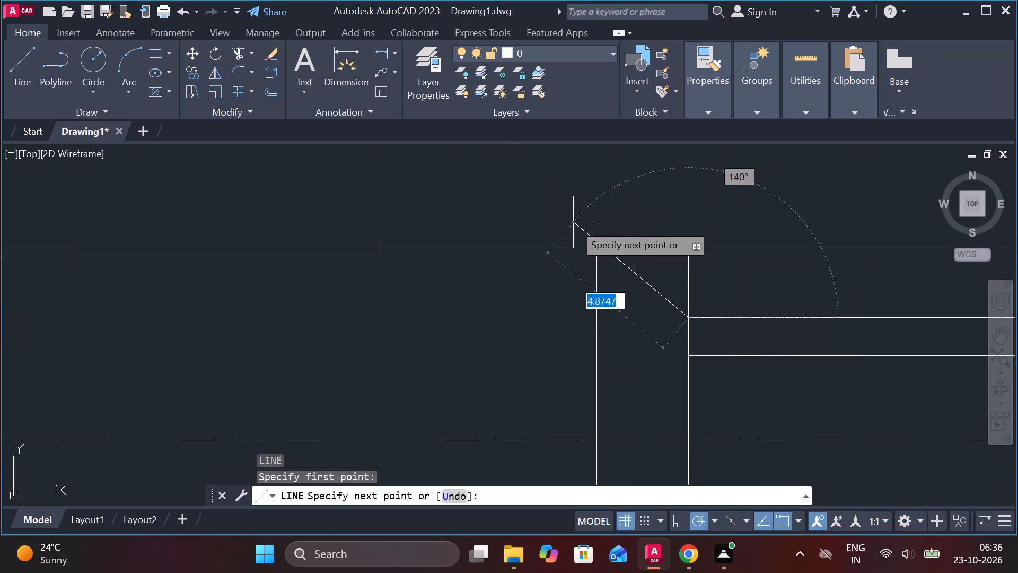
double_click(594, 255)
key(Escape)
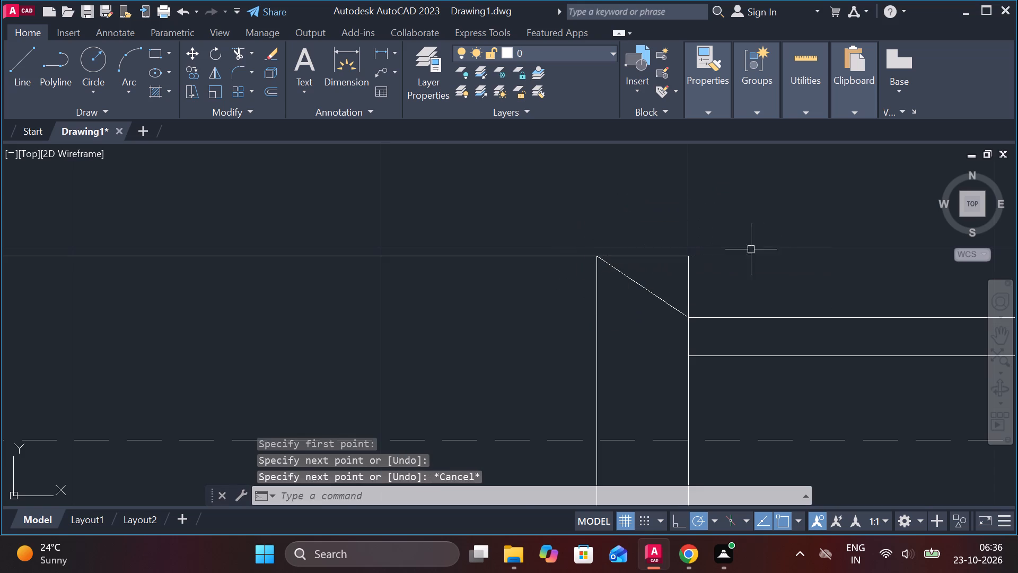
Trim away the large body's square upper corner outside the sloped shoulder line.
scroll(763, 250, down, 1)
text(TR)
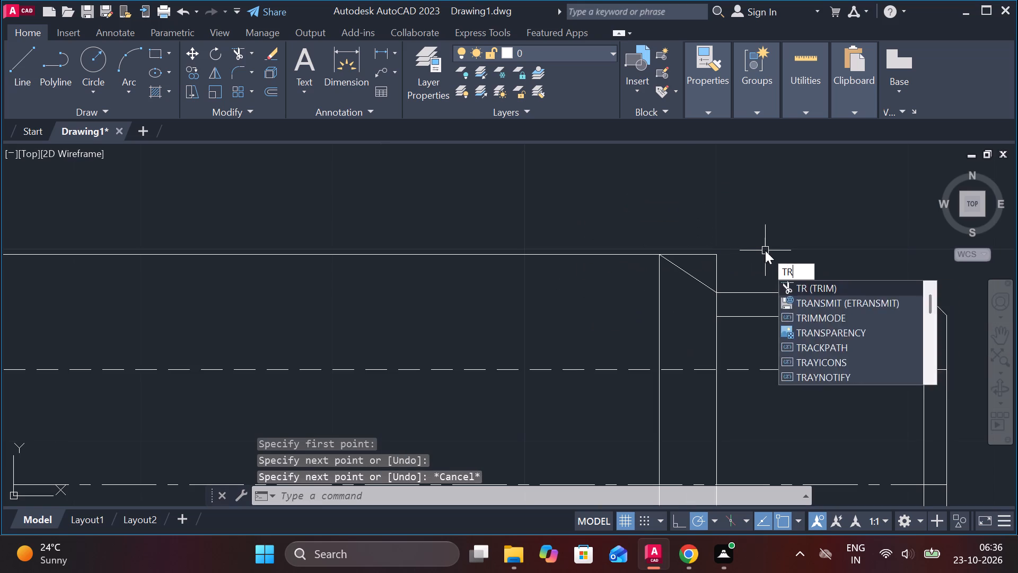
key(space)
click(716, 253)
click(716, 254)
scroll(716, 254, down, 3)
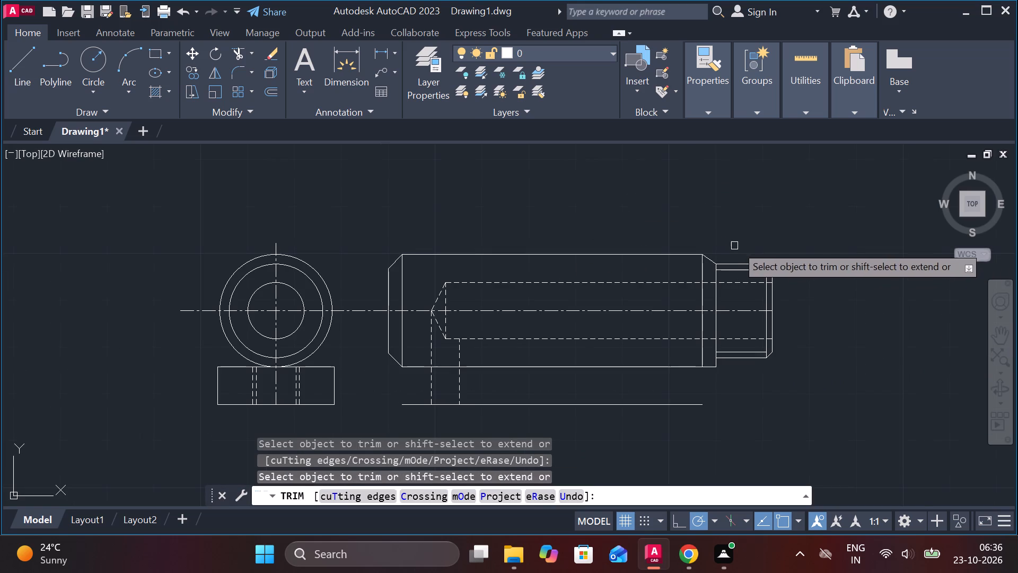
key(Escape)
Draw the matching lower sloped line from the bottom of the inner shoulder line to the small end's lower corner.
scroll(784, 255, up, 1)
key(l)
key(Return)
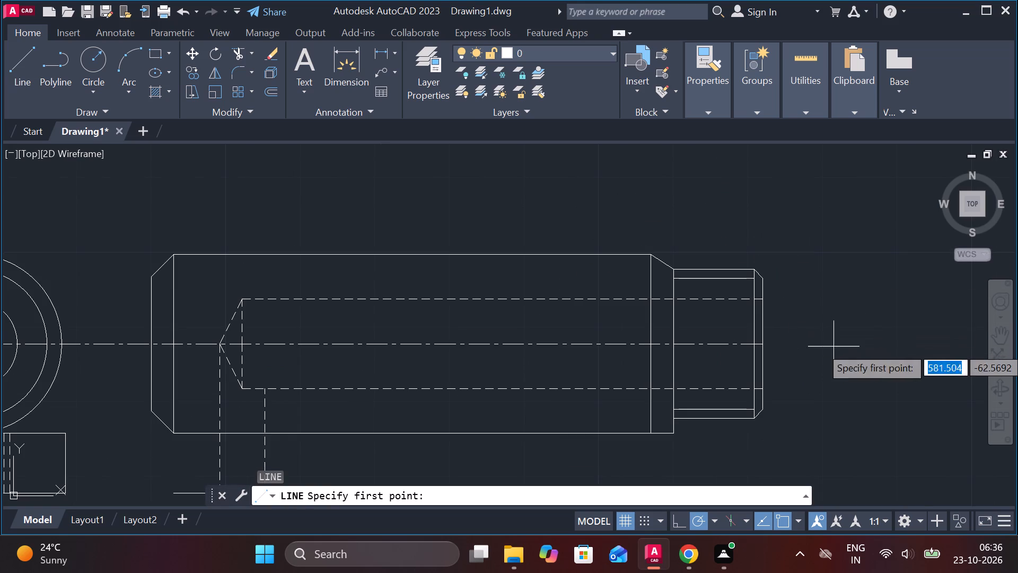
middle_drag(823, 346, 817, 295)
scroll(716, 370, up, 3)
click(419, 422)
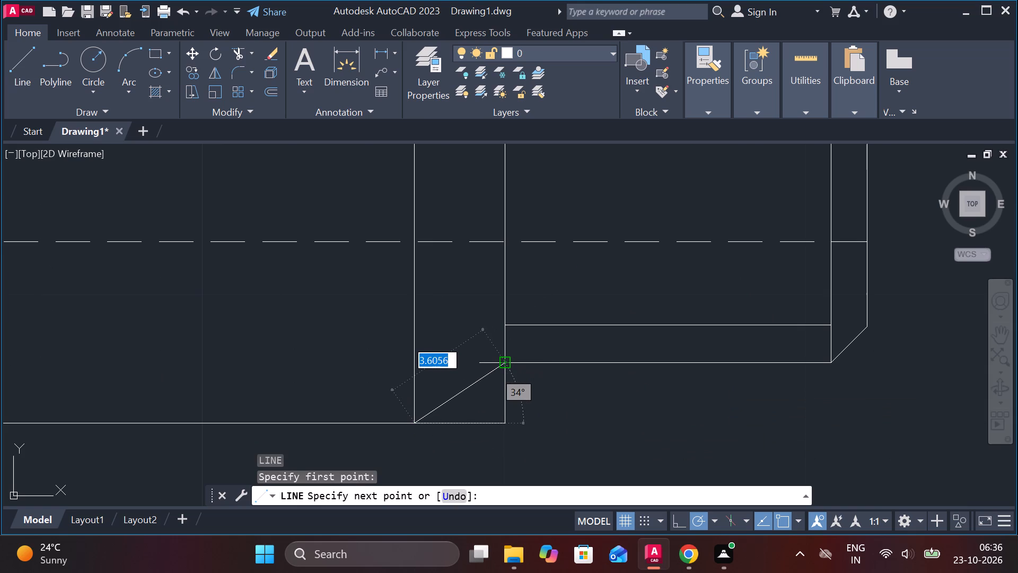
click(510, 360)
key(Escape)
Trim away the large body's square lower corner outside the lower sloped line.
text(TR)
key(space)
drag(531, 394, 476, 433)
scroll(493, 417, down, 3)
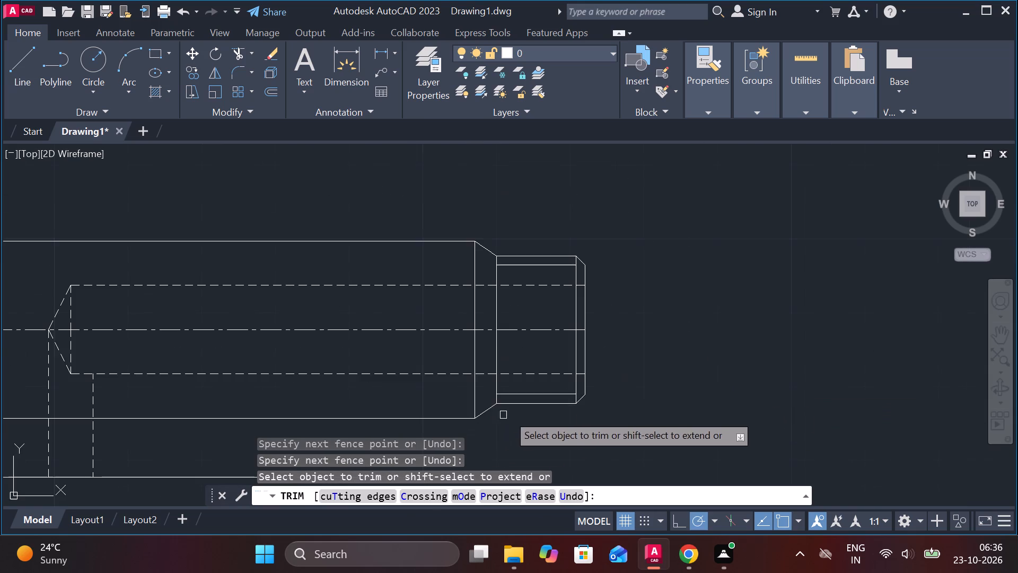
middle_drag(607, 393, 701, 251)
key(Escape)
Draw a 32-long line straight down from the base line's end below the large body's chamfered free end, continuing the outline from there.
middle_drag(681, 358, 745, 327)
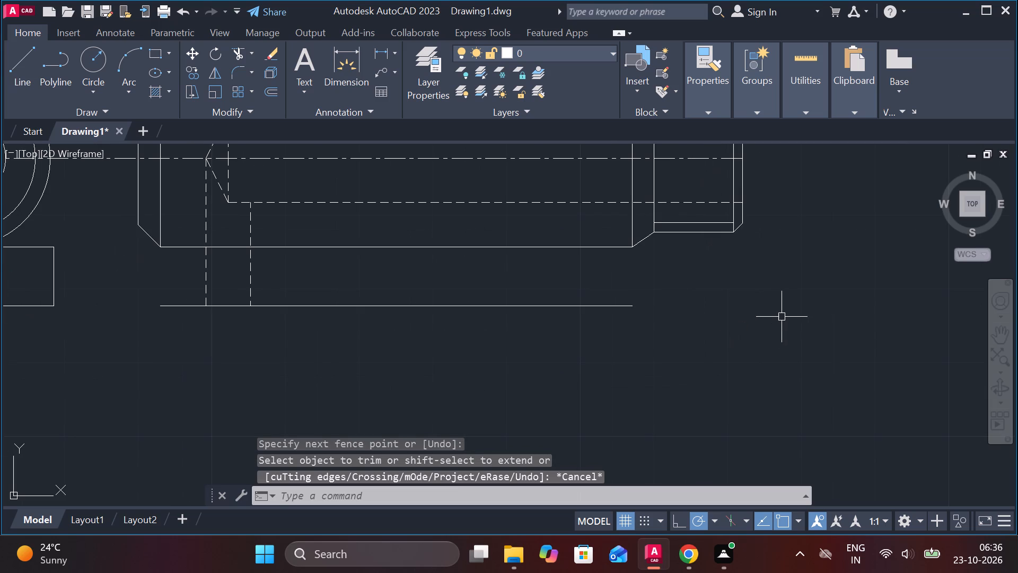
key(l)
key(Return)
middle_drag(499, 367, 660, 336)
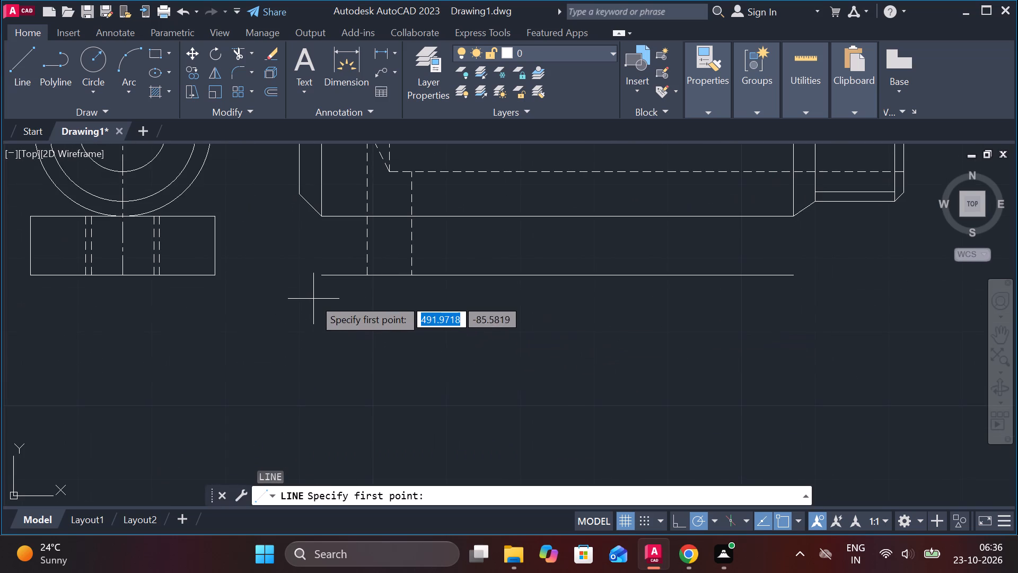
click(317, 276)
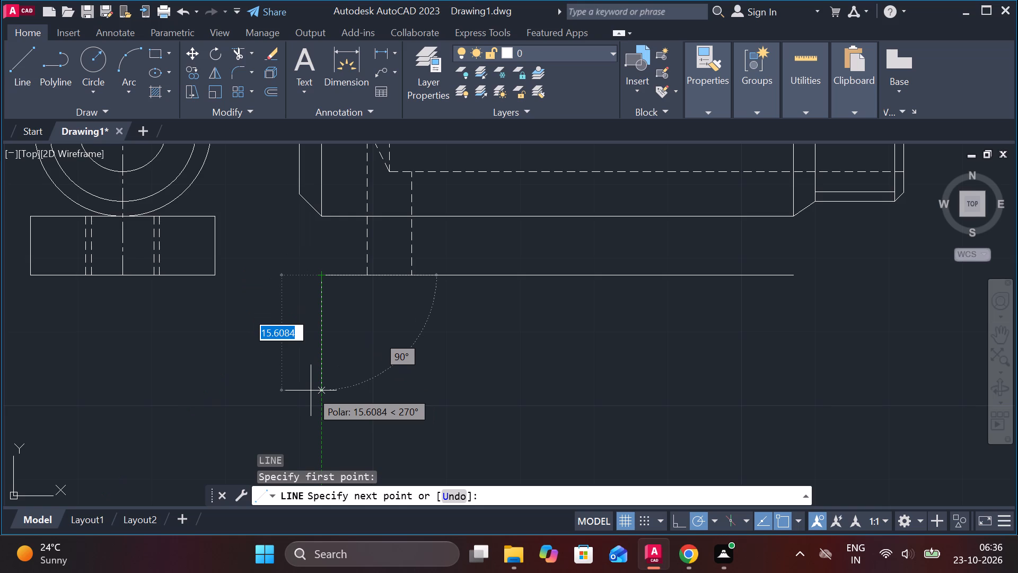
text(32)
key(space)
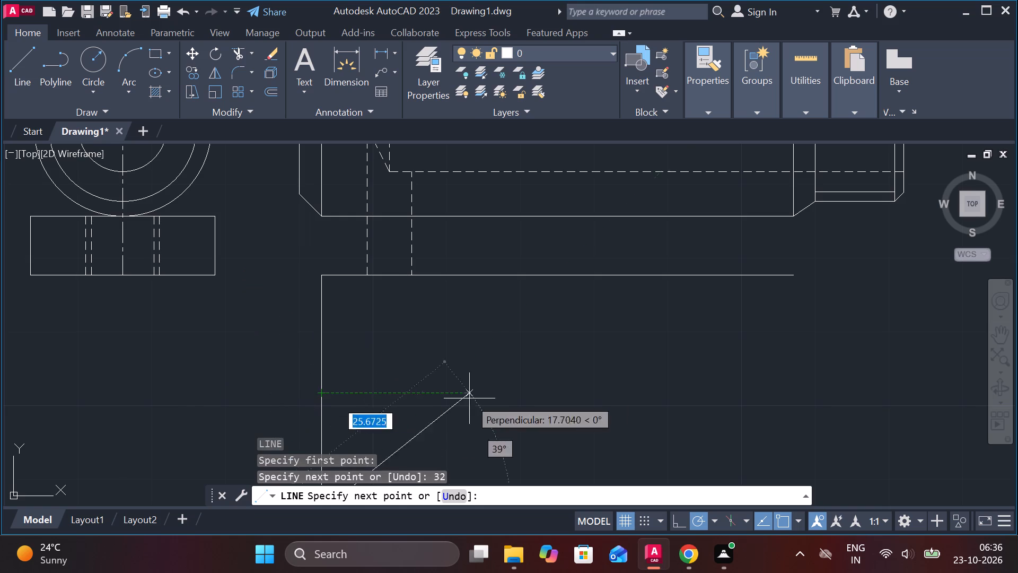
scroll(513, 390, down, 2)
middle_drag(511, 404, 485, 351)
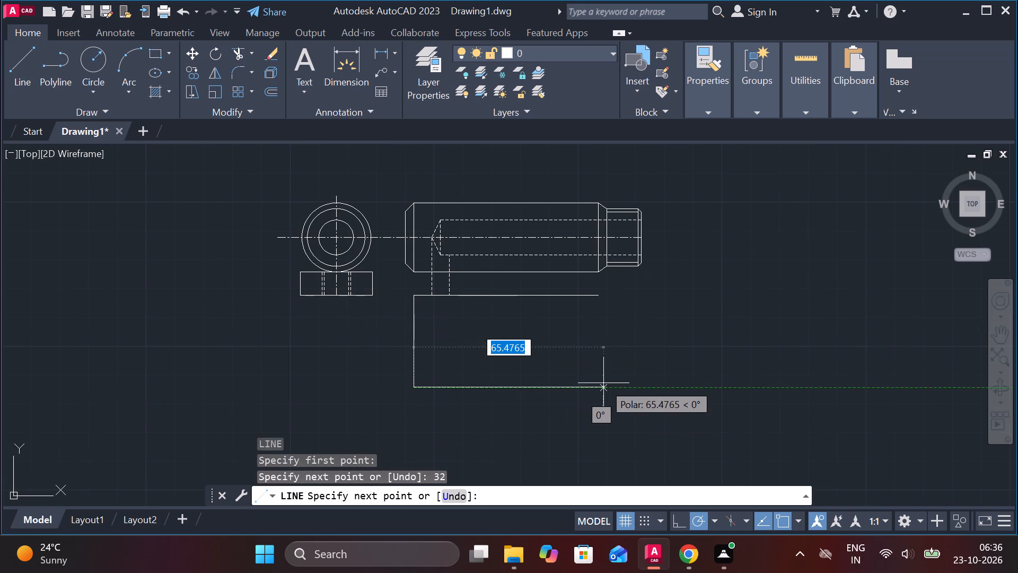
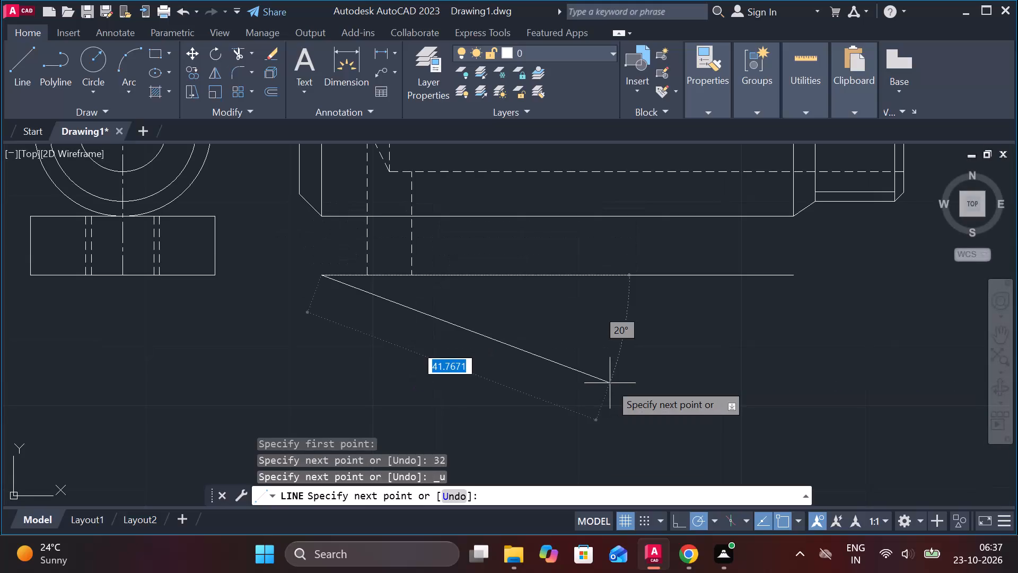
Complete the rectangle below the shaft's side view with a 24-unit side, a 64-unit bottom edge and a closing side to the top edge.
text(24)
key(Return)
scroll(573, 389, down, 3)
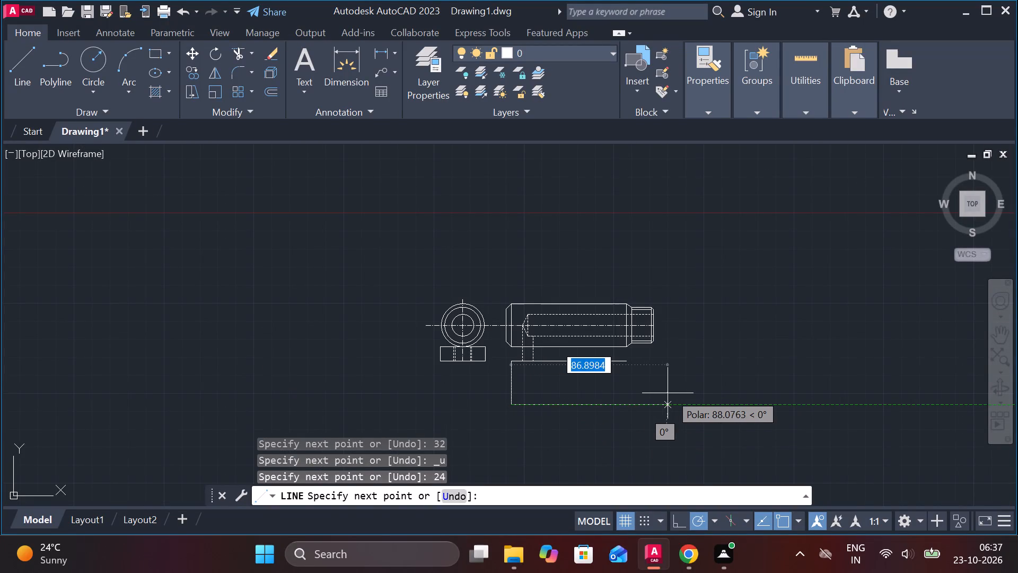
key(6)
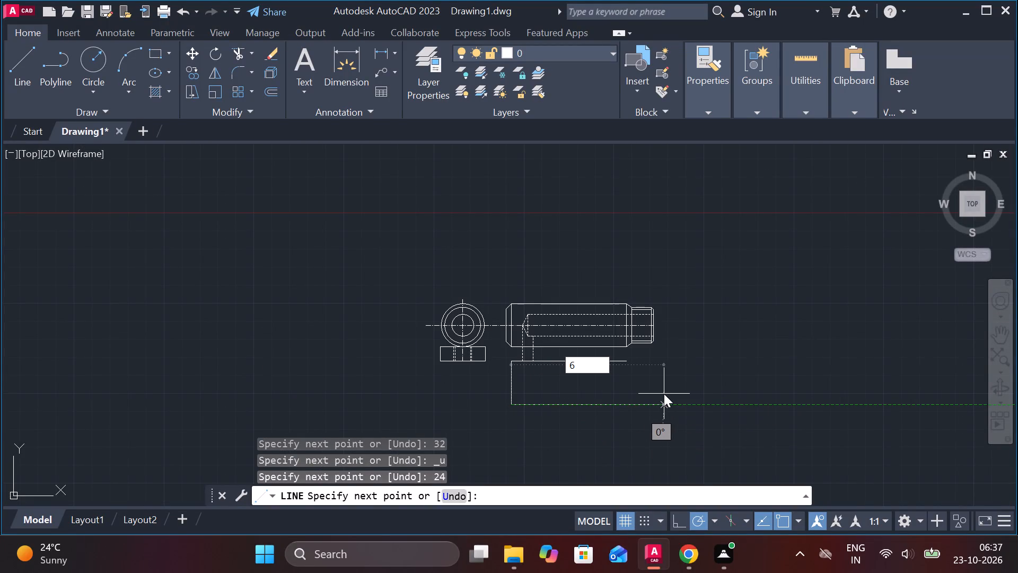
text(4)
key(space)
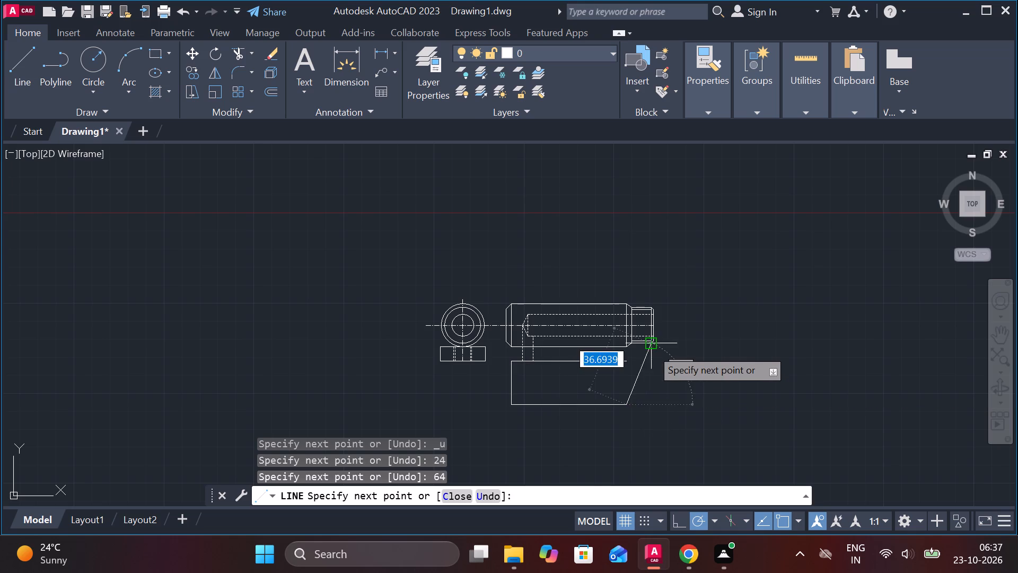
scroll(646, 350, up, 3)
click(557, 405)
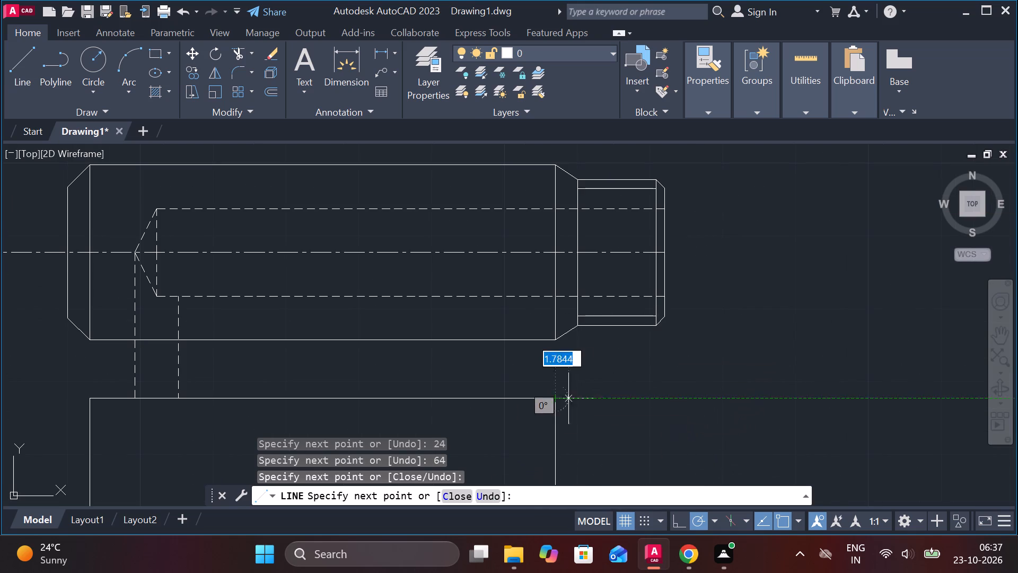
scroll(587, 393, down, 3)
middle_drag(620, 395, 656, 378)
scroll(695, 381, up, 2)
middle_drag(586, 419, 850, 298)
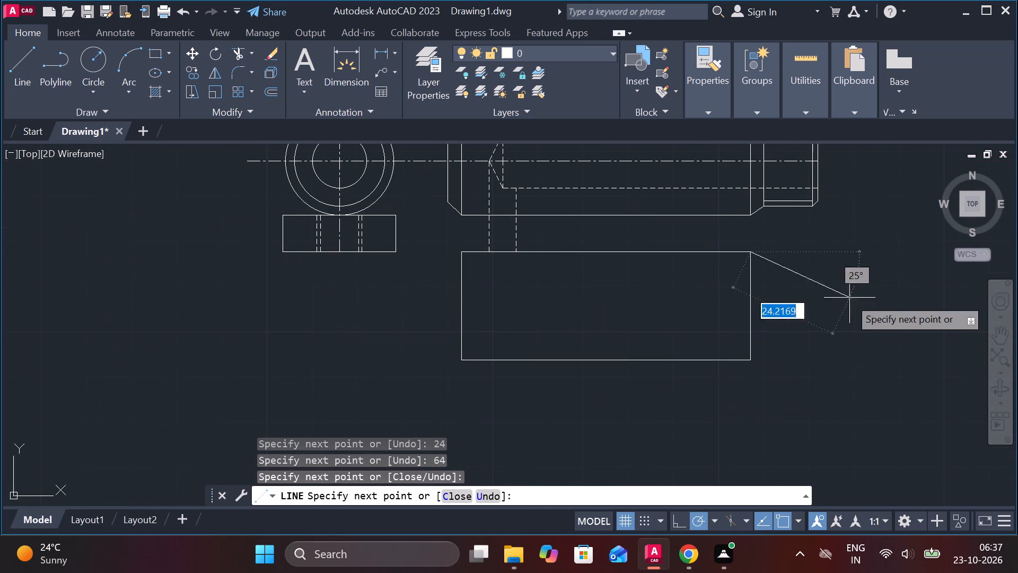
key(Escape)
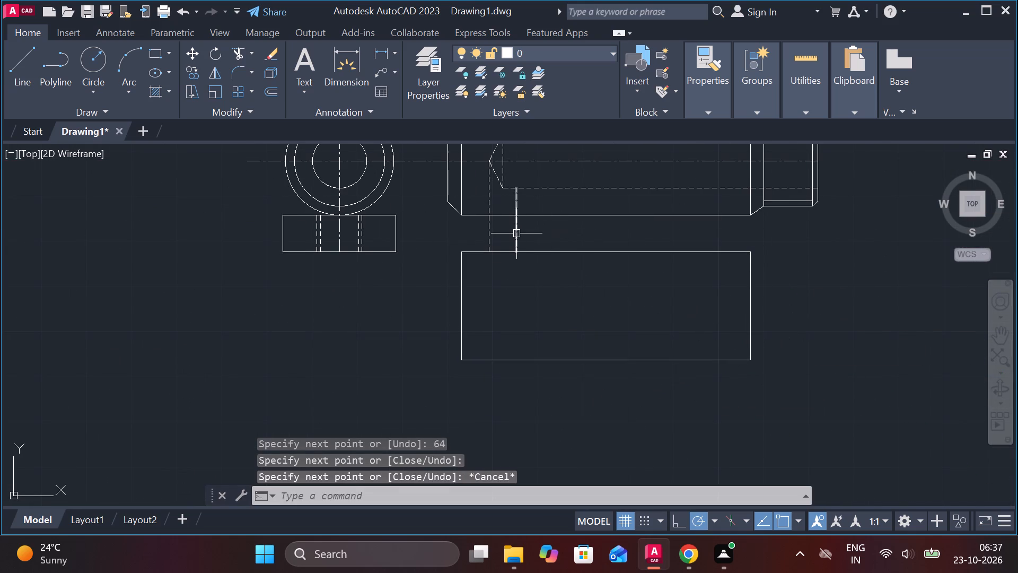
Trim the two vertical dashed lines between the shaft's lower edge and the rectangle's top edge.
text(TR)
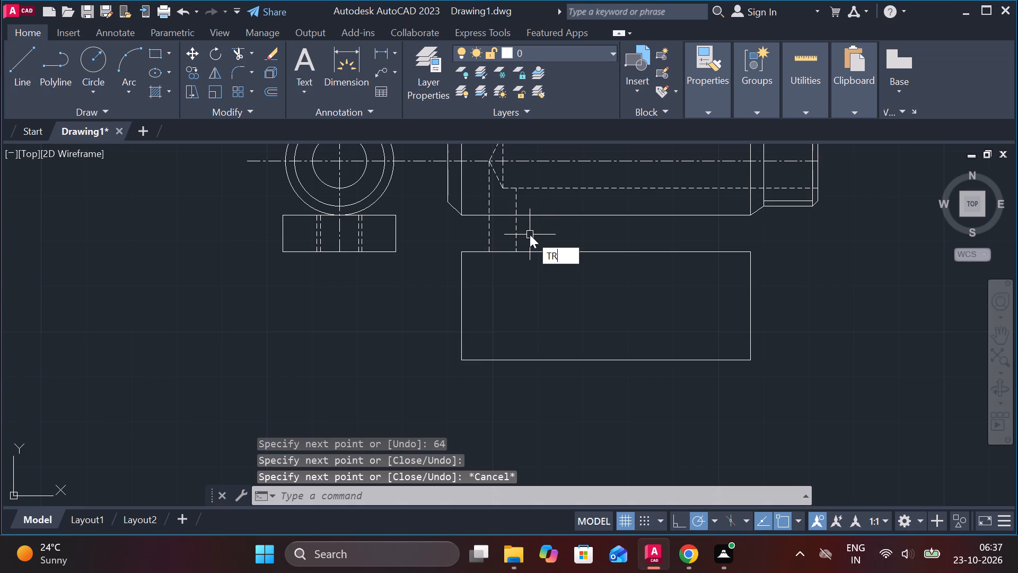
key(space)
drag(530, 235, 478, 238)
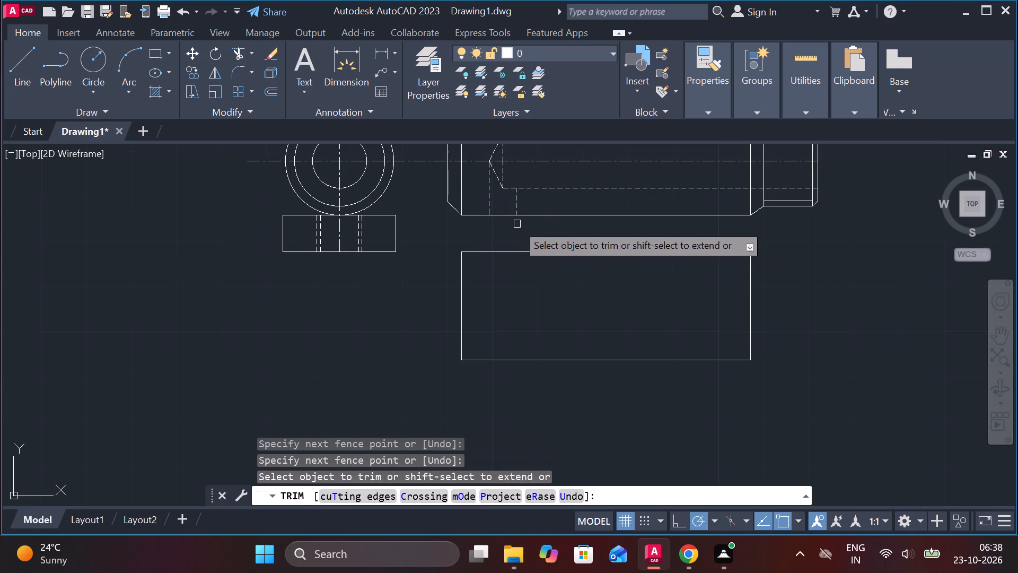
key(Escape)
Draw an 8-unit horizontal line inward from the midpoint of the rectangle's left side.
key(l)
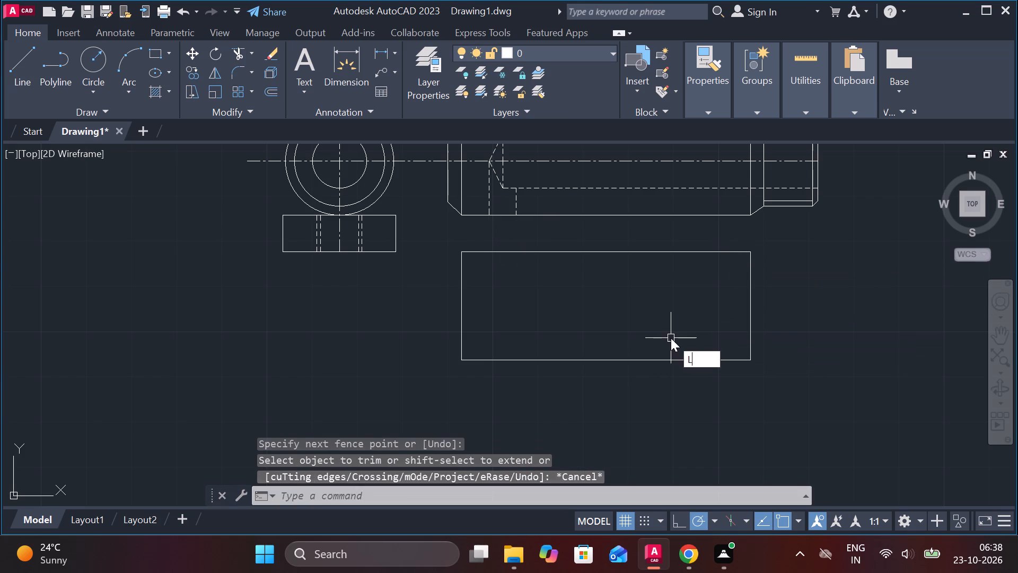
key(Return)
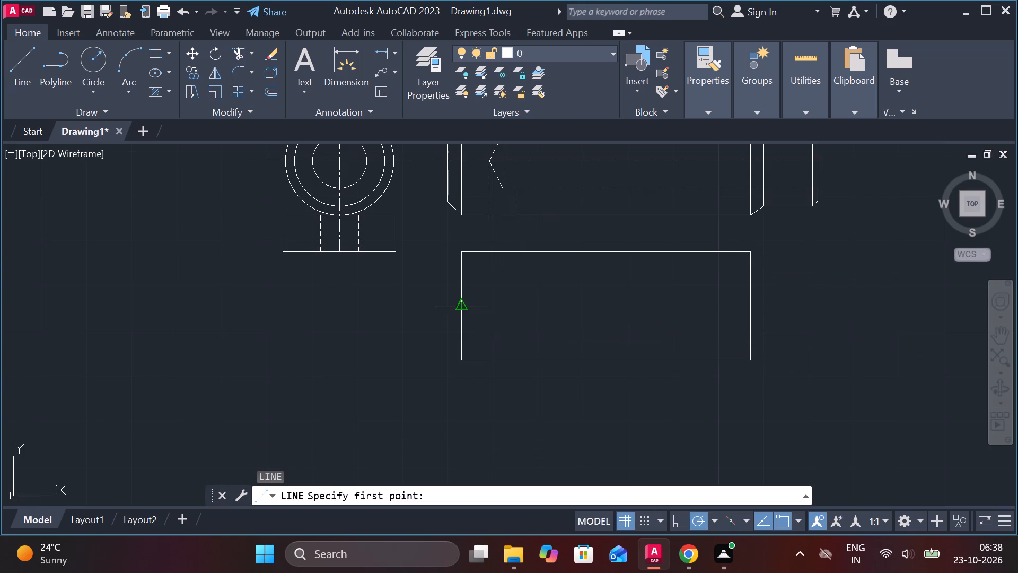
click(462, 311)
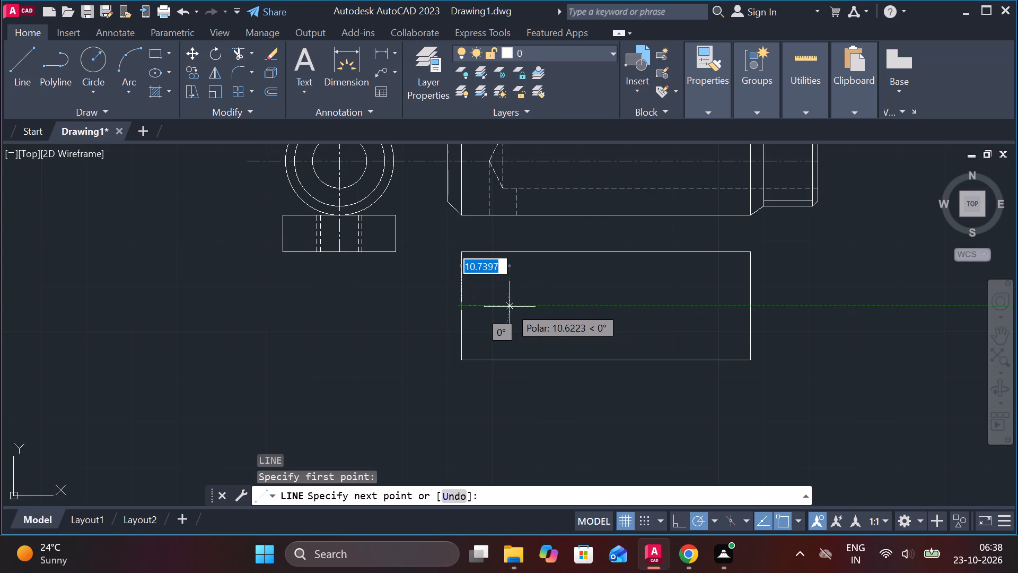
key(8)
key(Return)
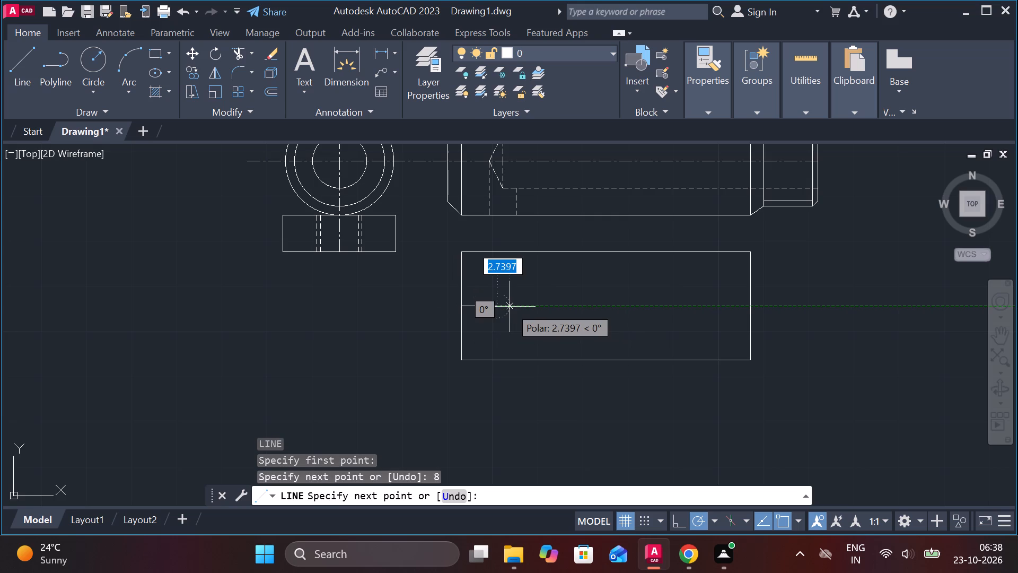
key(Escape)
key(x)
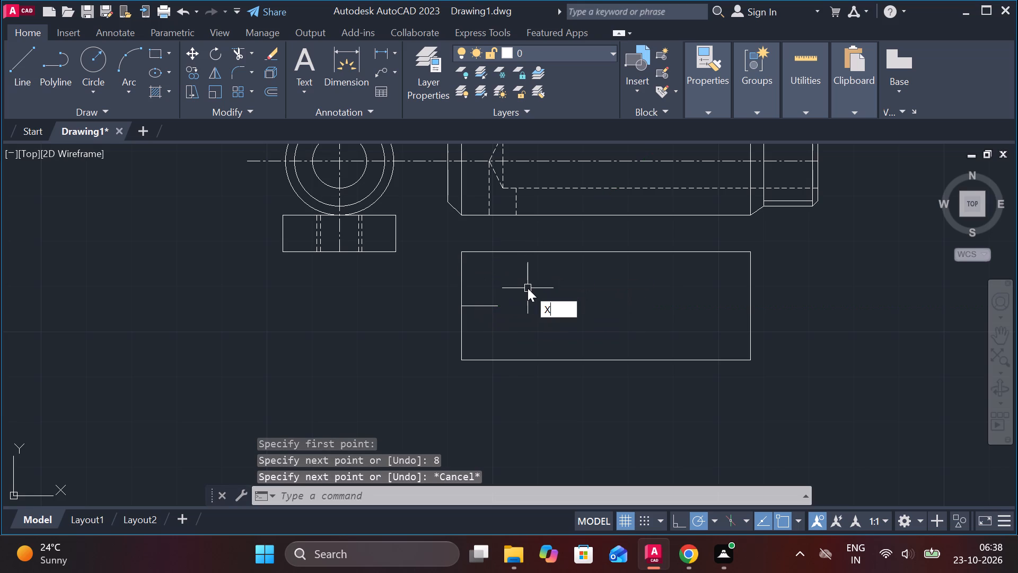
key(Escape)
Draw a circle of diameter 6 centred on the inner end of the 8-unit line.
text(C)
key(space)
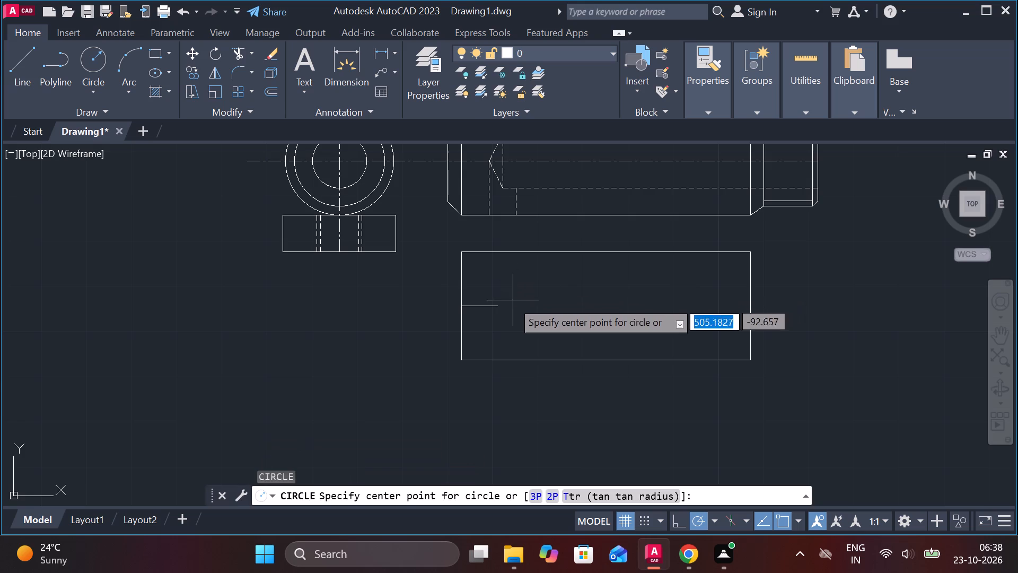
click(496, 305)
text(D)
key(space)
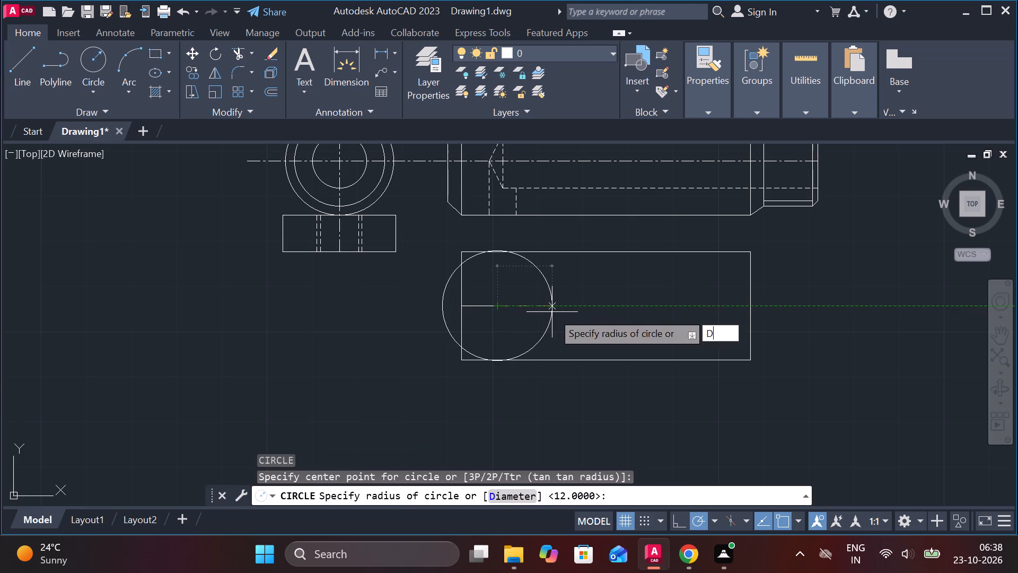
key(6)
key(Return)
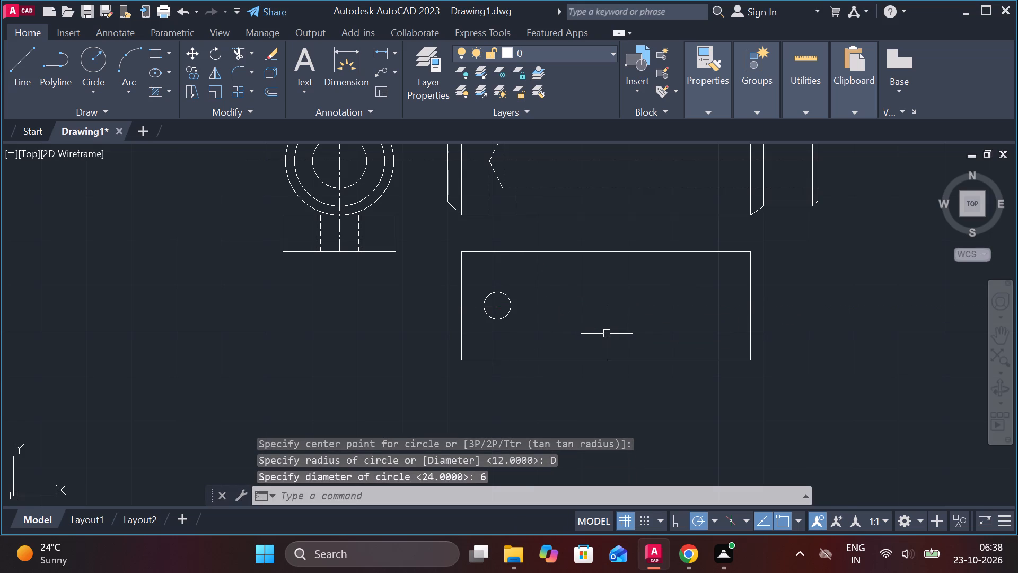
Draw a 34-unit horizontal line from the small circle's centre toward the rectangle's right side.
key(l)
key(Return)
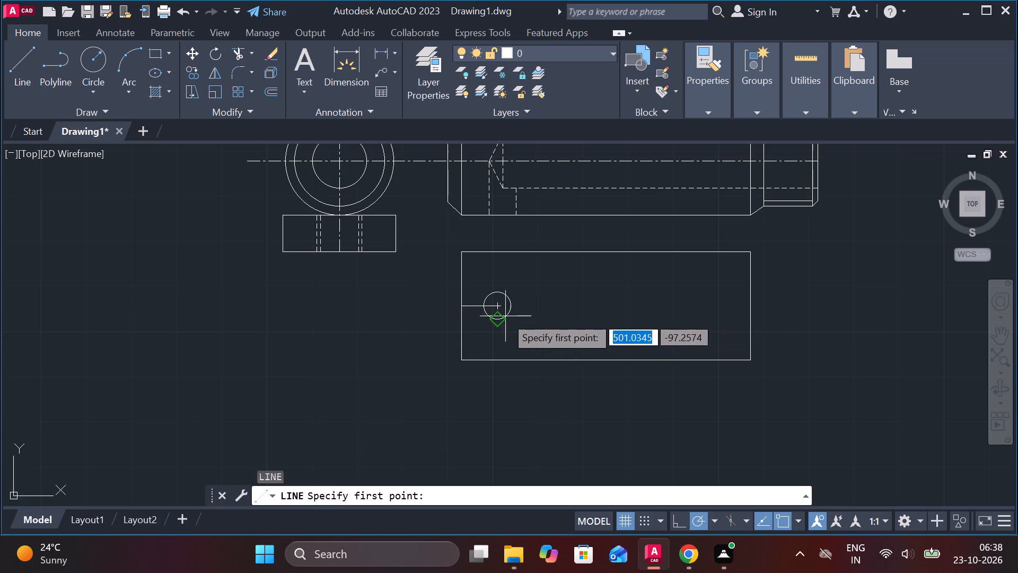
click(499, 305)
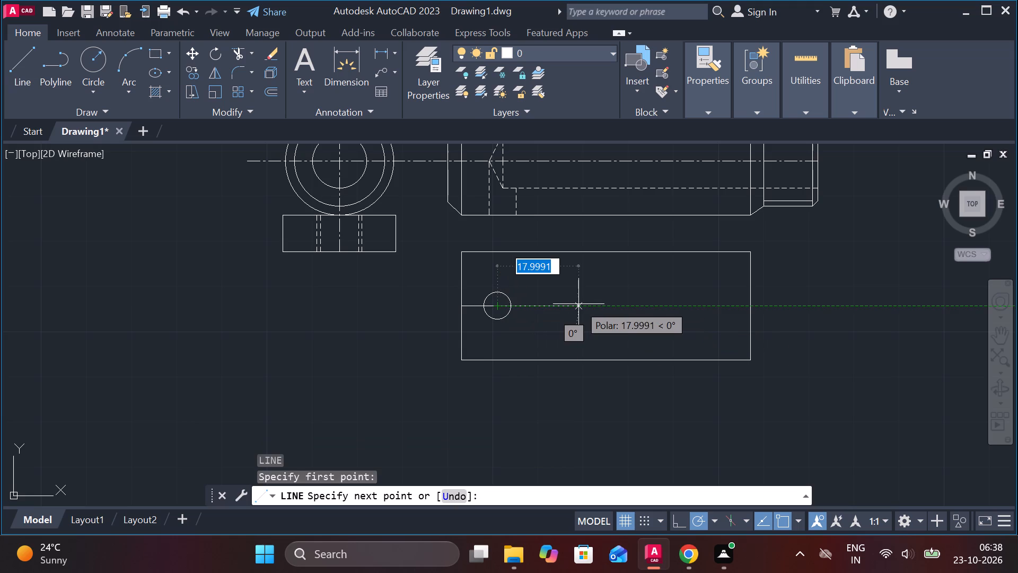
text(34)
key(space)
key(Escape)
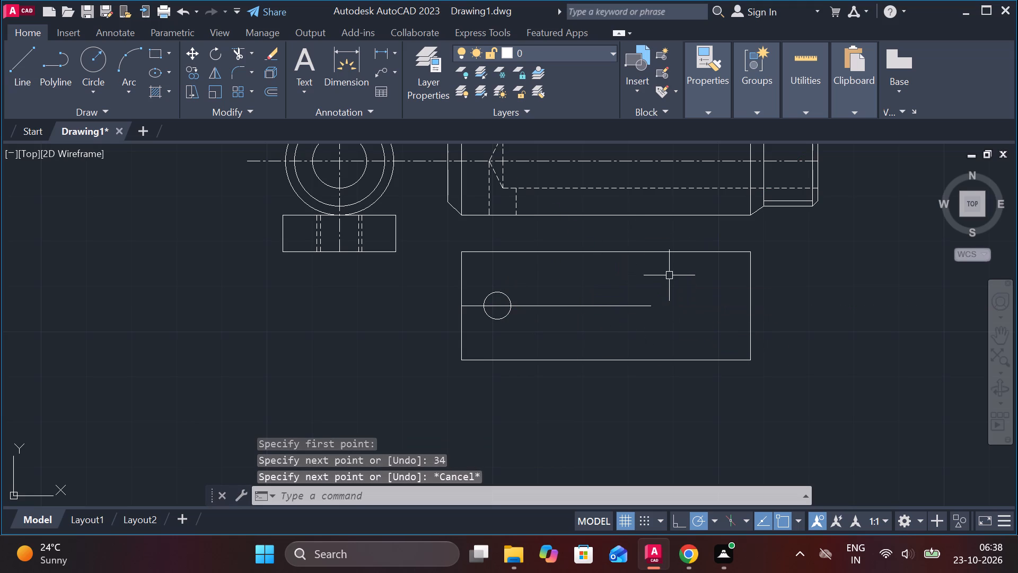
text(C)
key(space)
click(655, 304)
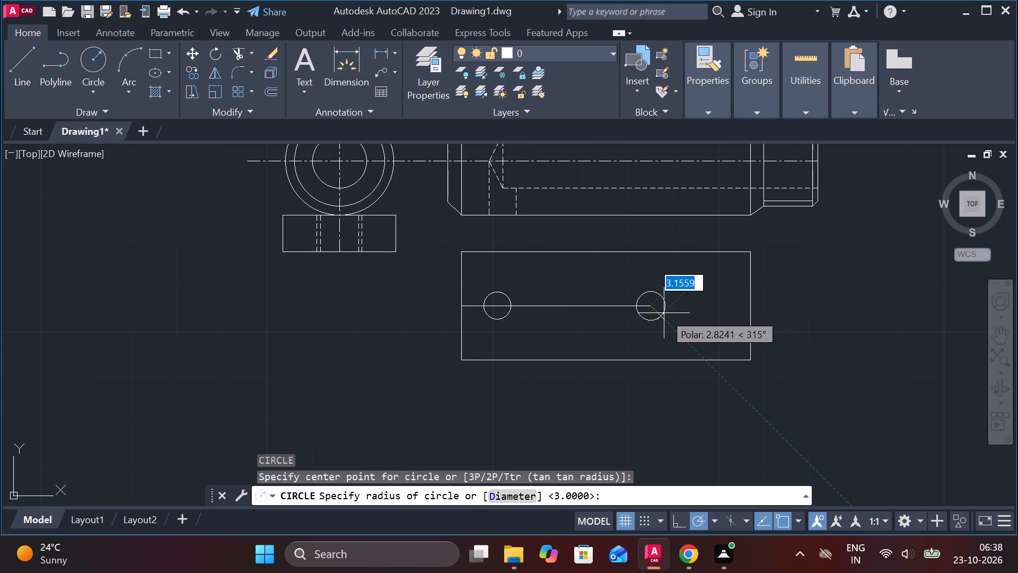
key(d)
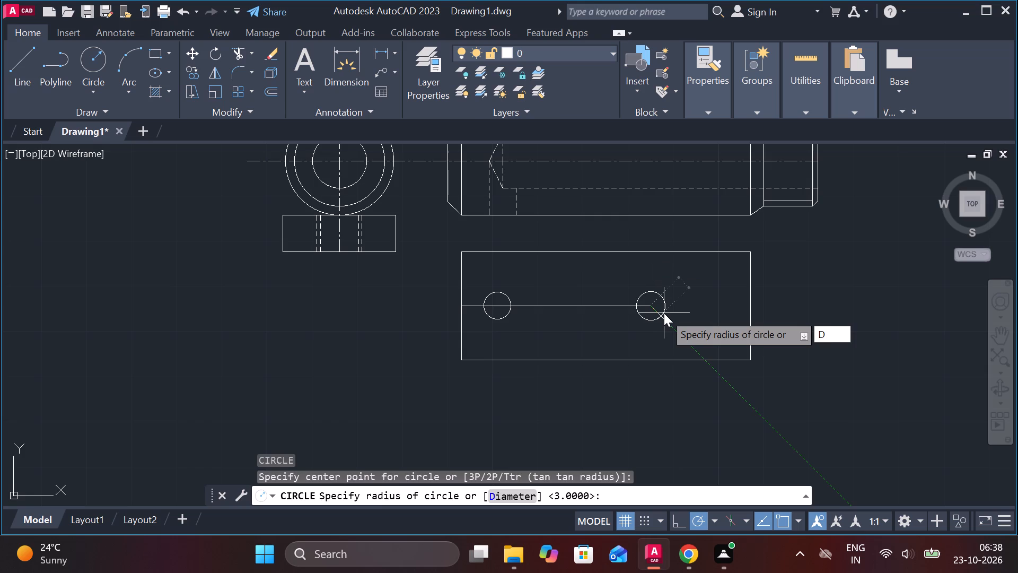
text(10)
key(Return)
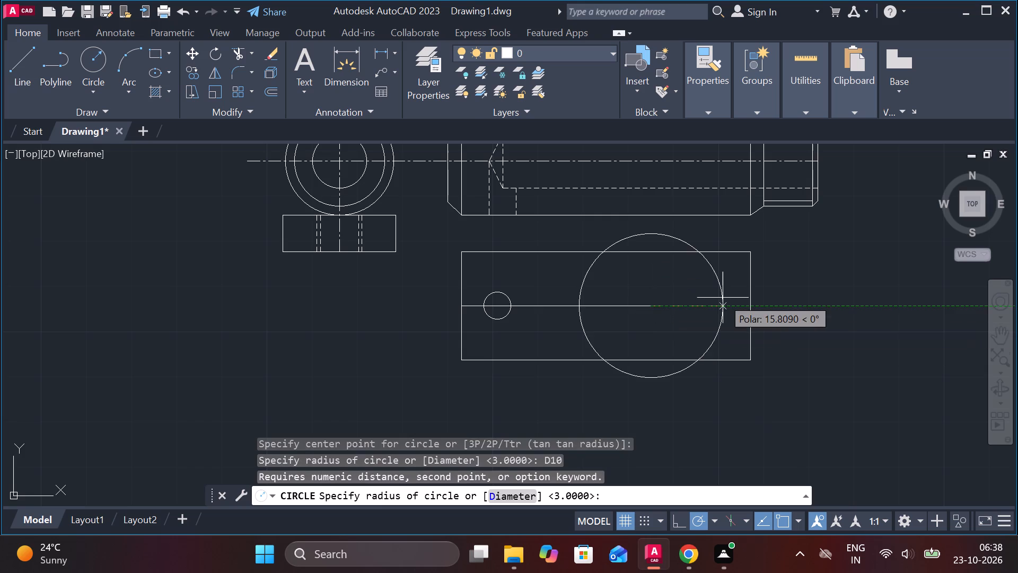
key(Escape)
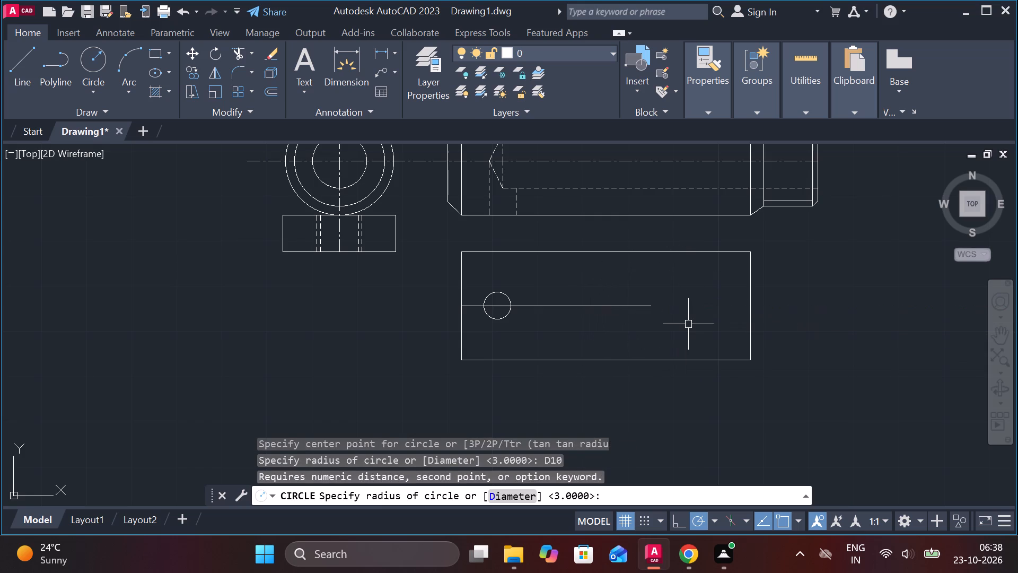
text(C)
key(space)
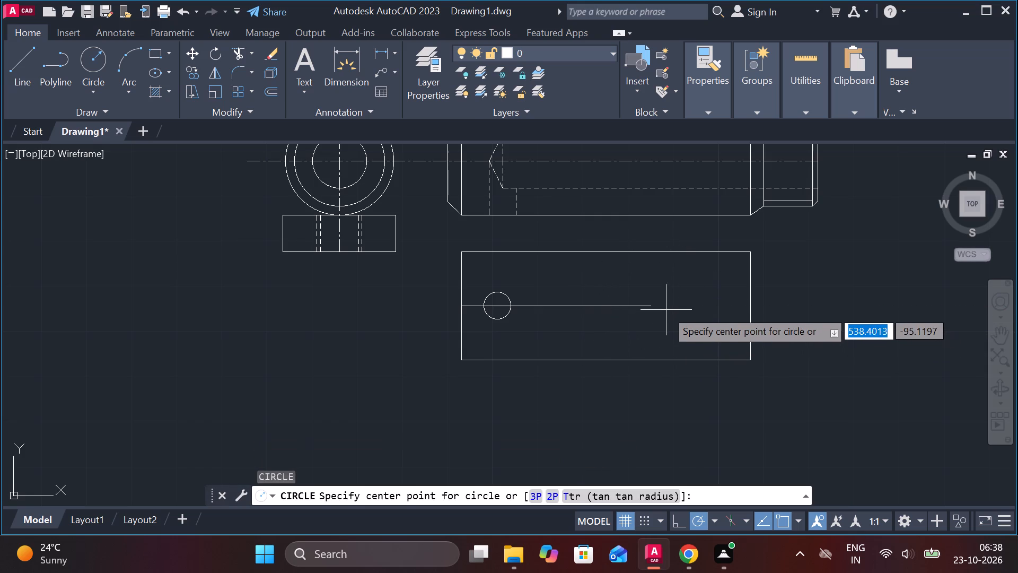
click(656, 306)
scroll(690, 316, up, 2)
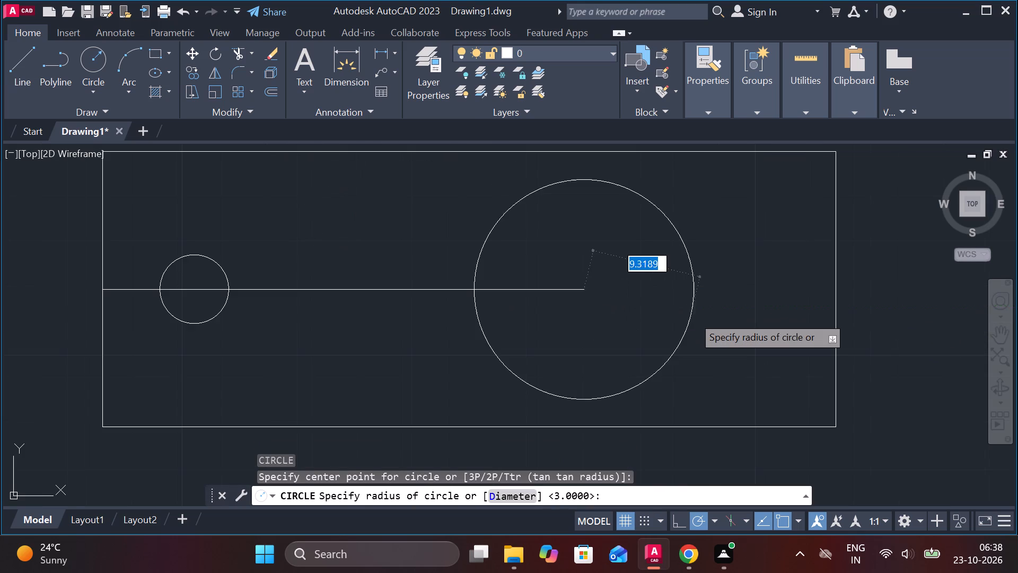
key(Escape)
Draw a circle of diameter 10 centred on the right end of the 34-unit line.
text(C)
key(space)
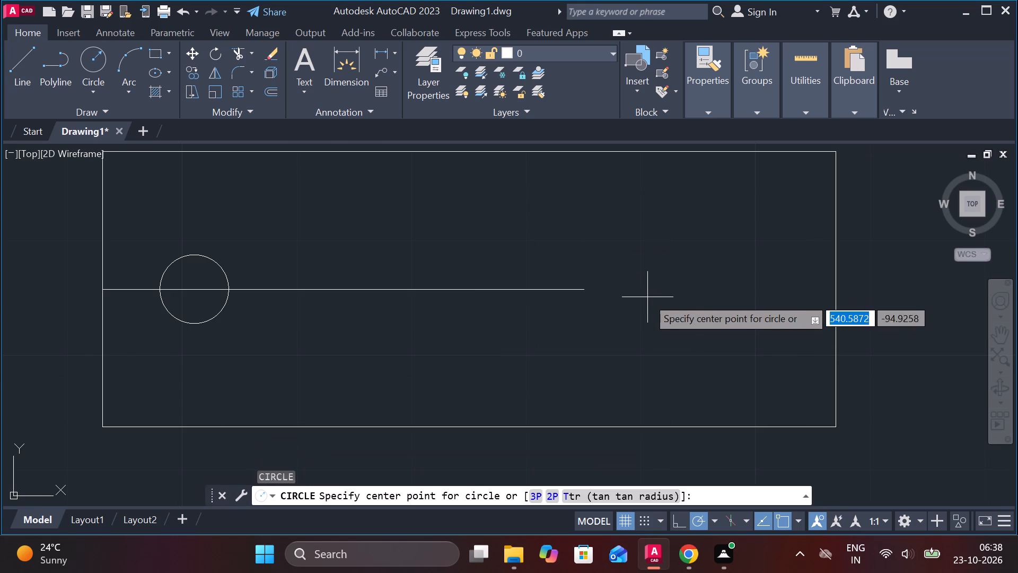
click(580, 290)
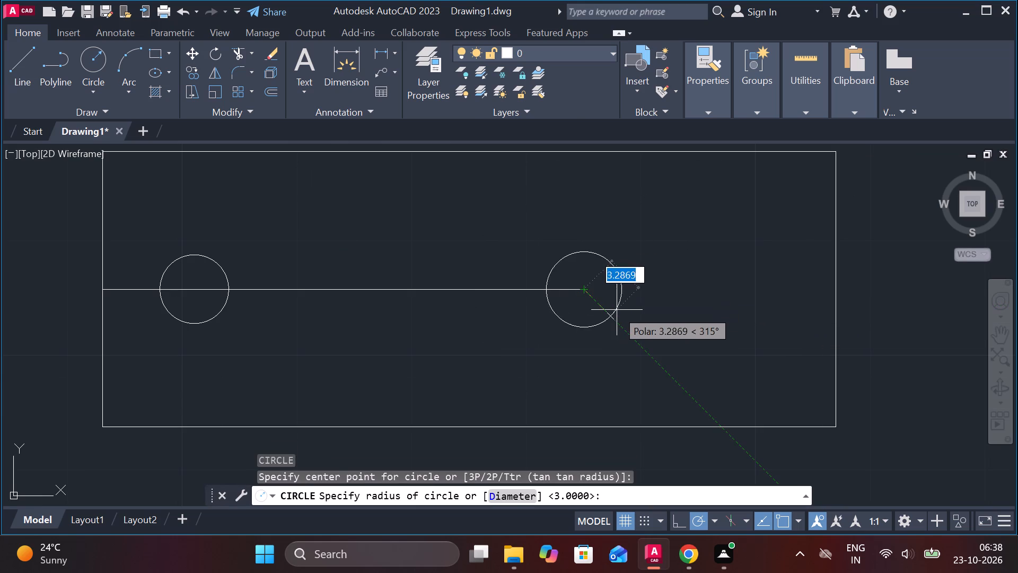
text(D 10)
key(Return)
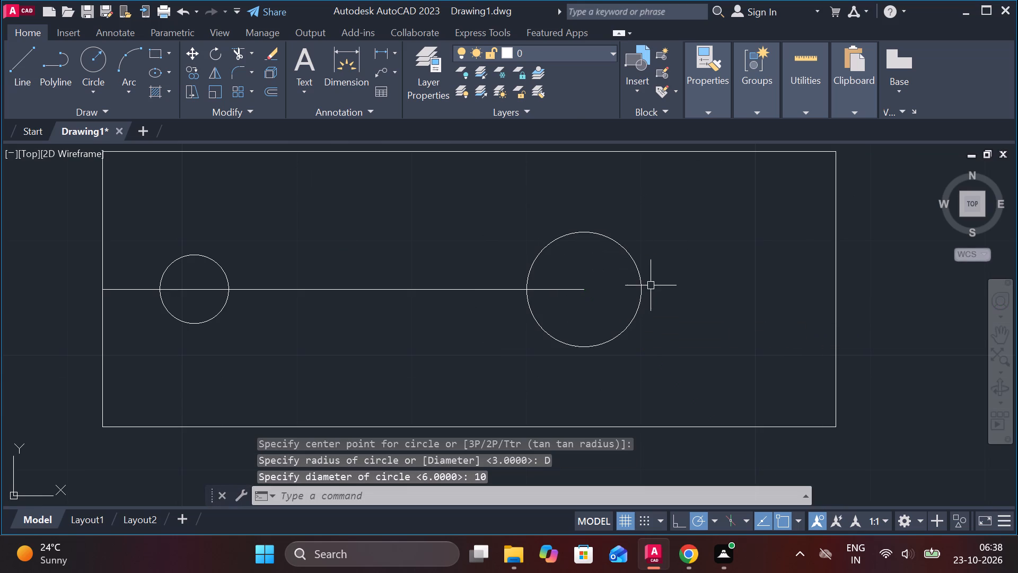
key(Escape)
Offset the 10-diameter circle inward by 1.5.
click(637, 263)
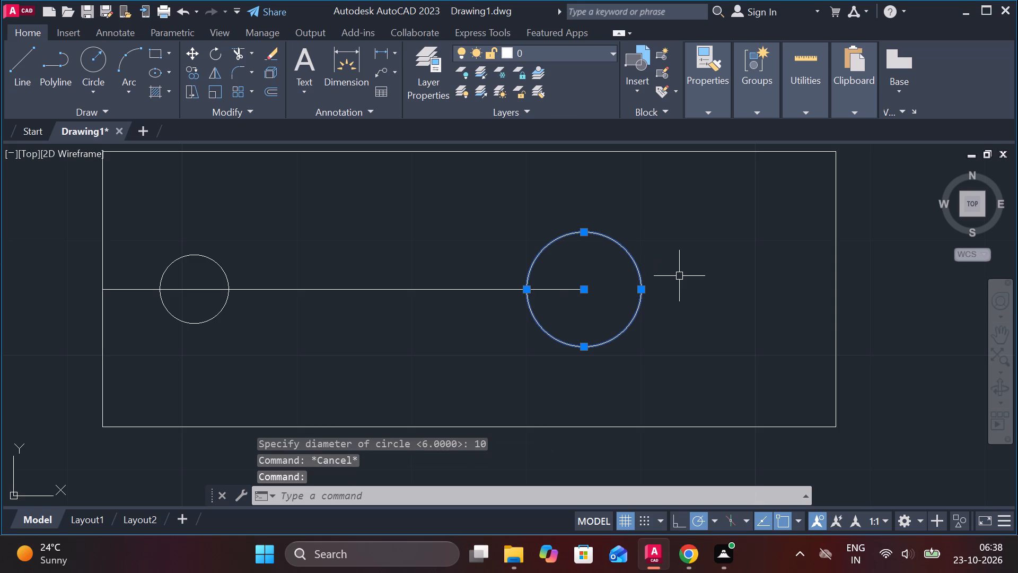
key(o)
key(Return)
key(Return)
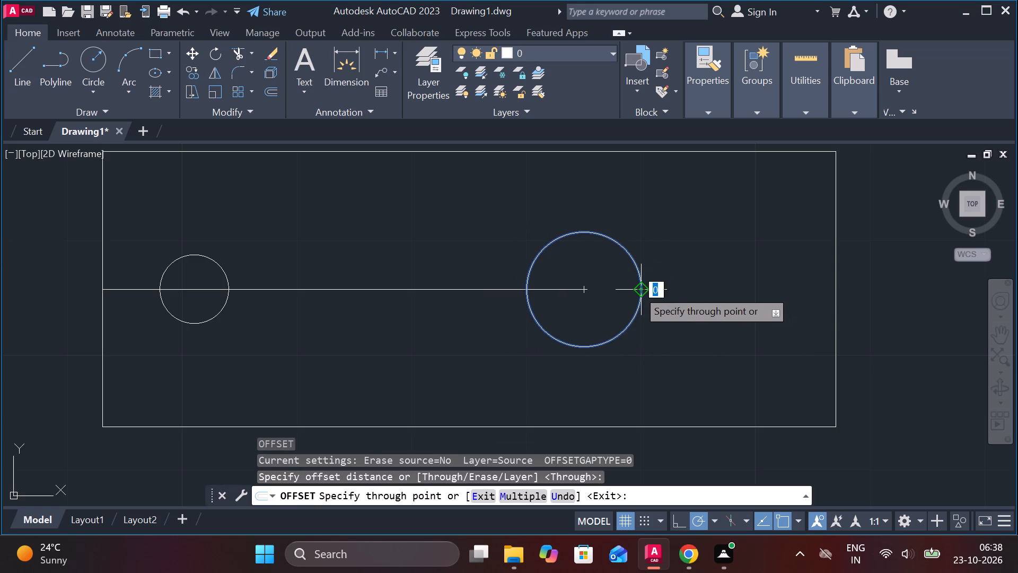
text(1.)
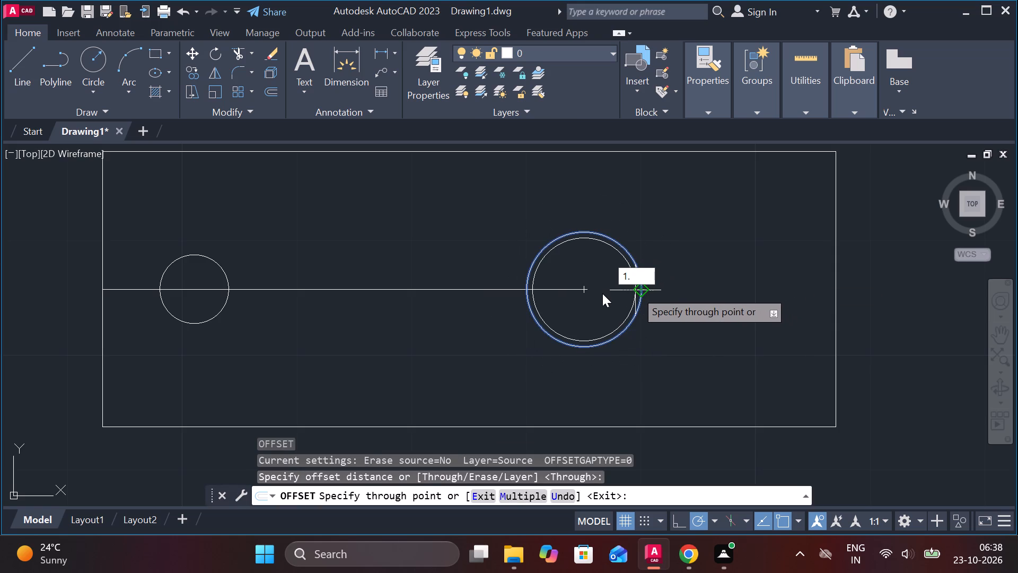
key(5)
key(Return)
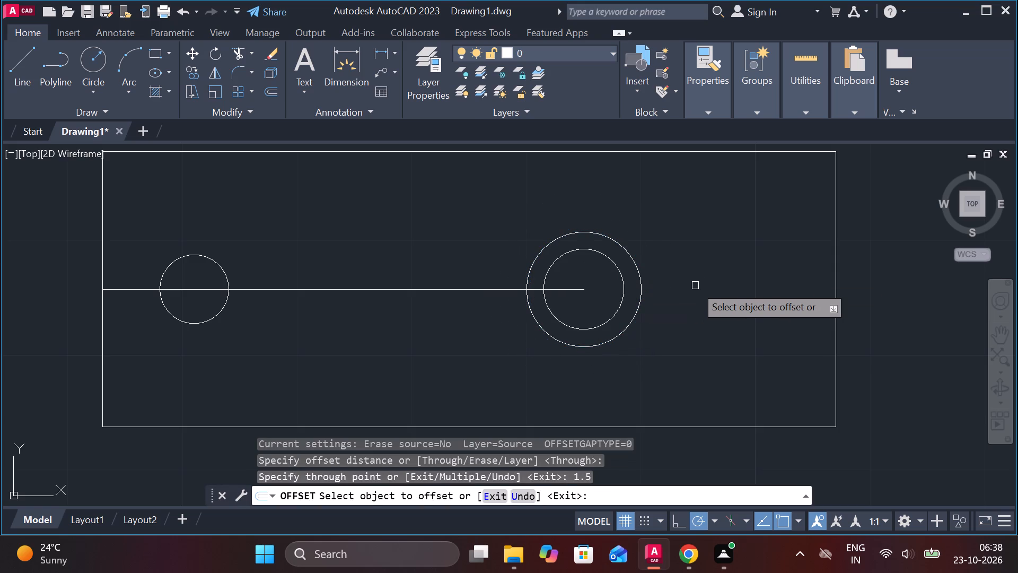
scroll(698, 285, up, 1)
scroll(696, 286, down, 2)
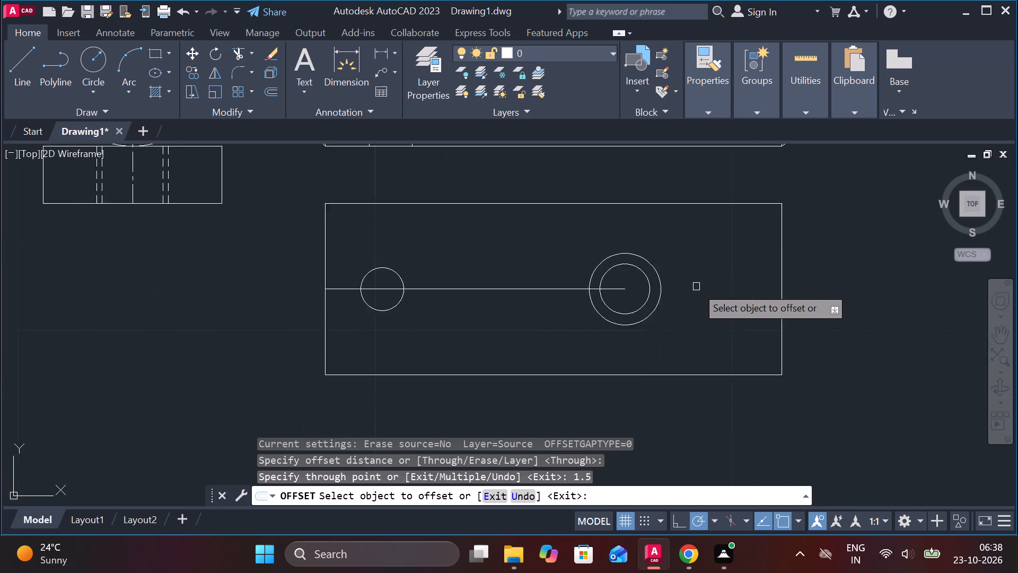
scroll(696, 286, down, 1)
middle_drag(695, 286, 670, 286)
key(Escape)
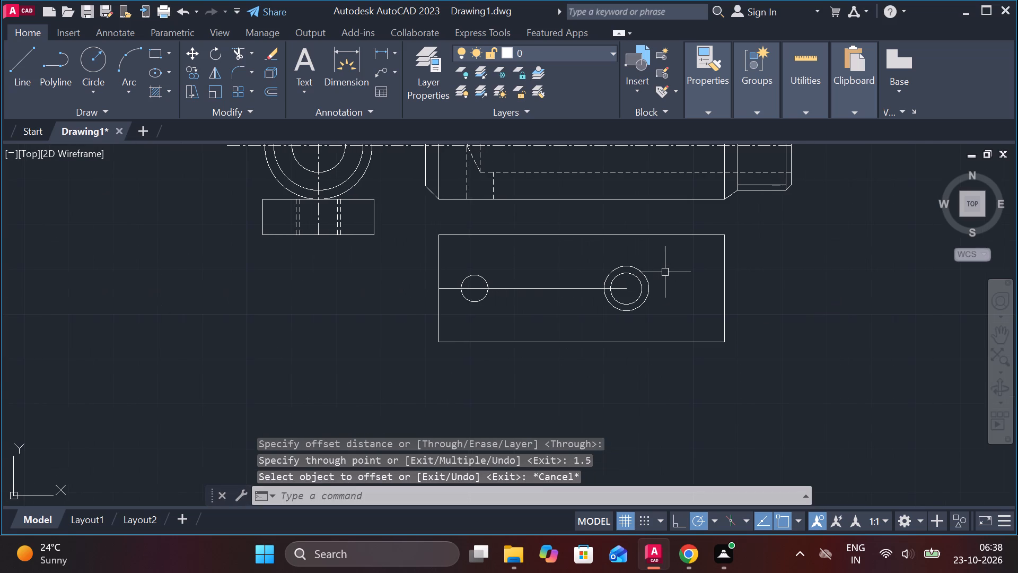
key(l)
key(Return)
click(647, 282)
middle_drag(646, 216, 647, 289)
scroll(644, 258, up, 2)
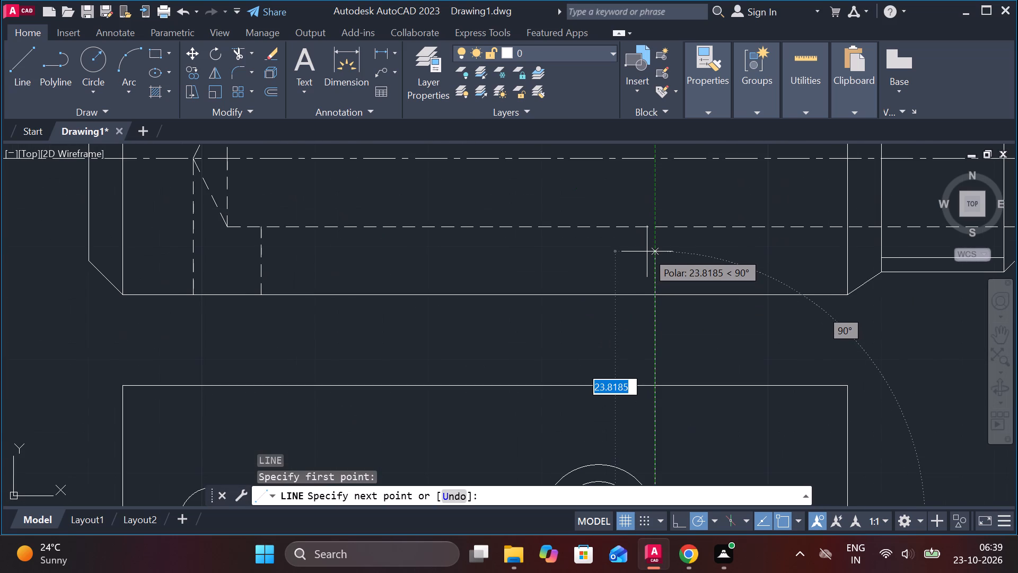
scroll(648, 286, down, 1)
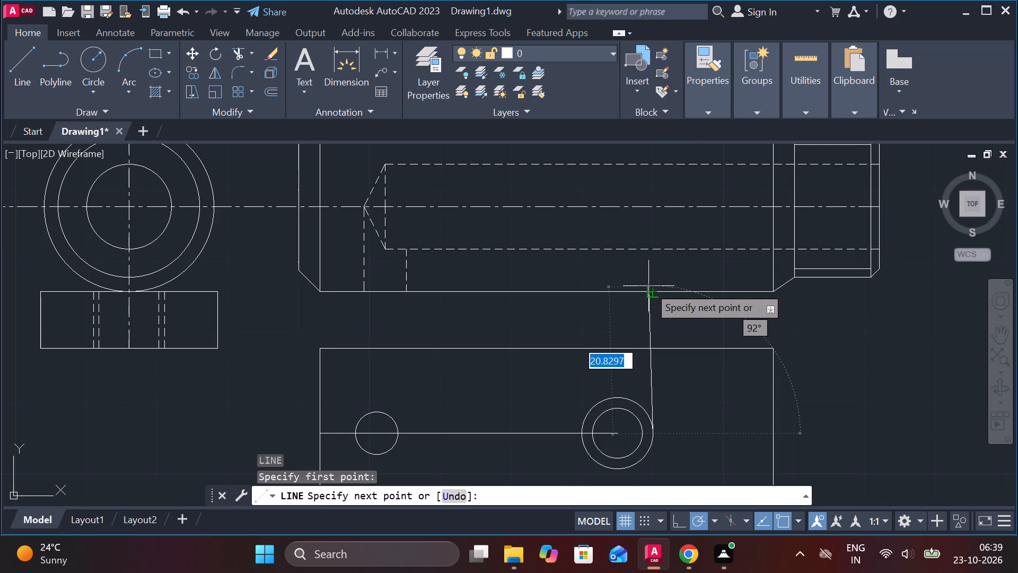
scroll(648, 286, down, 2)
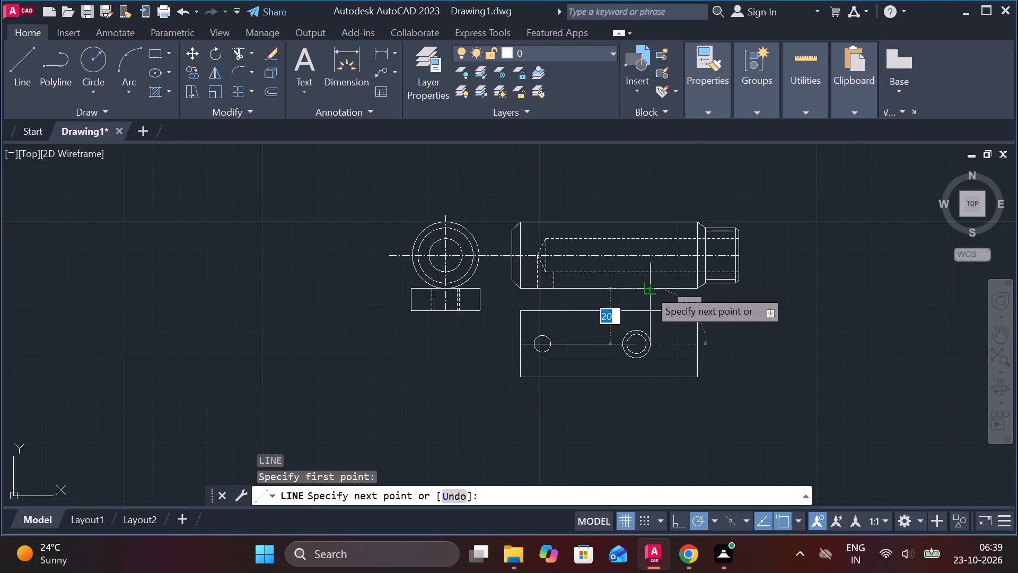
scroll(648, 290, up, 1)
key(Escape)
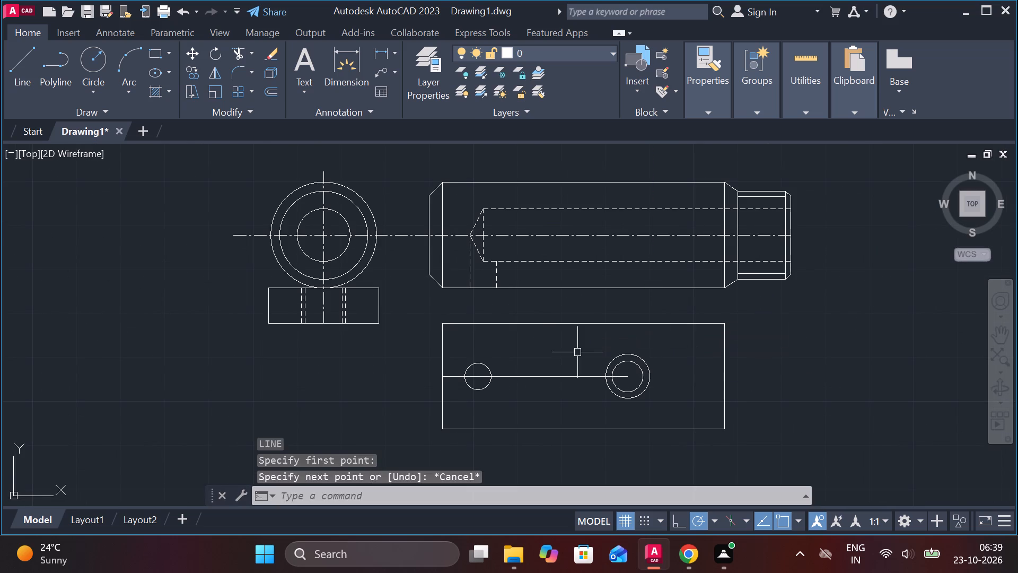
Move the rectangular base view with its circles and centre line about 12 units straight down, away from the shaft's side view.
click(418, 317)
middle_drag(877, 411, 867, 354)
click(818, 413)
key(m)
key(Return)
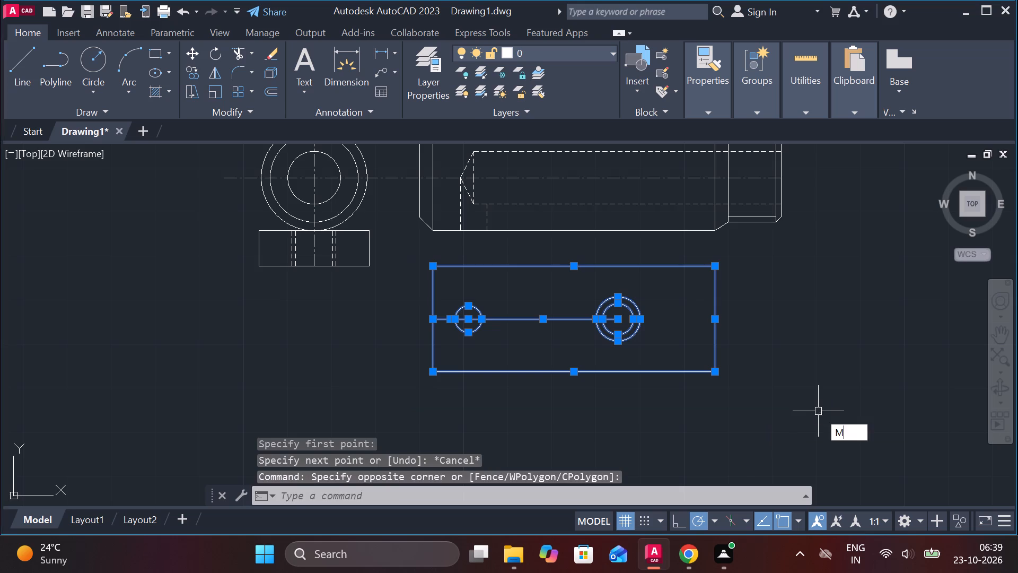
click(571, 263)
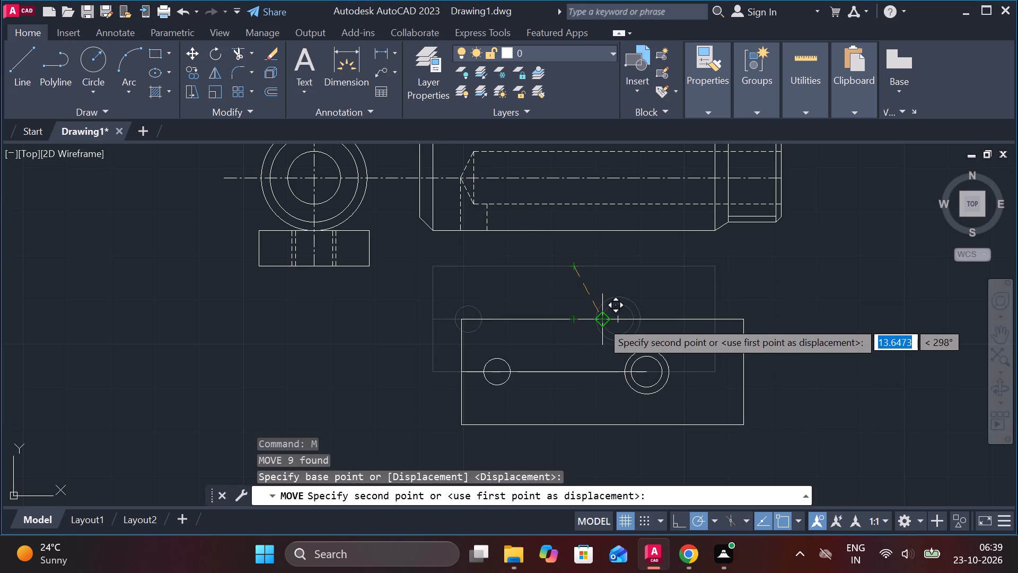
click(579, 321)
key(Escape)
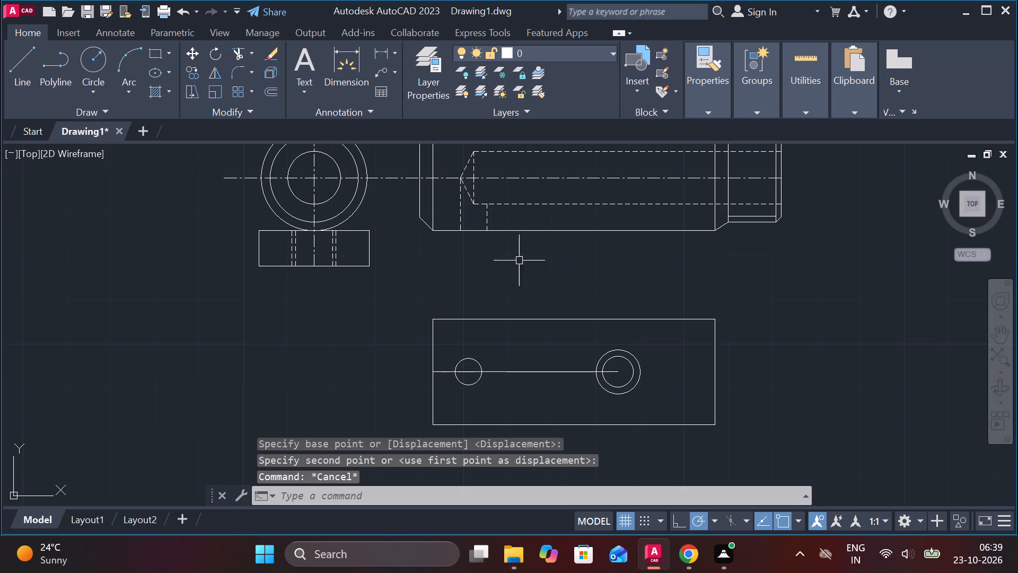
Draw the base's side outline under the shaft: 8 units down, 64 units across, and back up to the shaft's lower edge.
key(l)
key(Return)
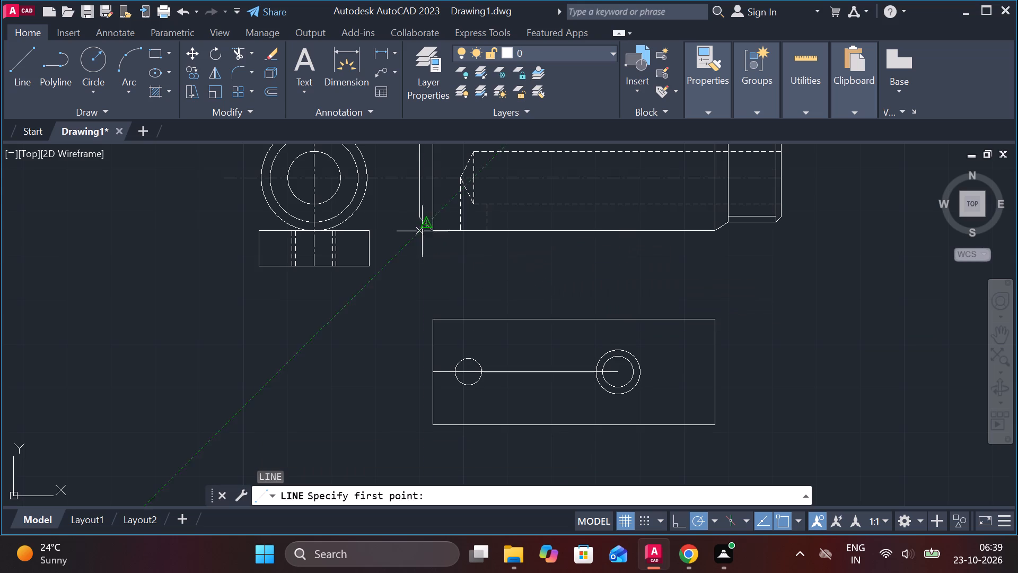
click(432, 232)
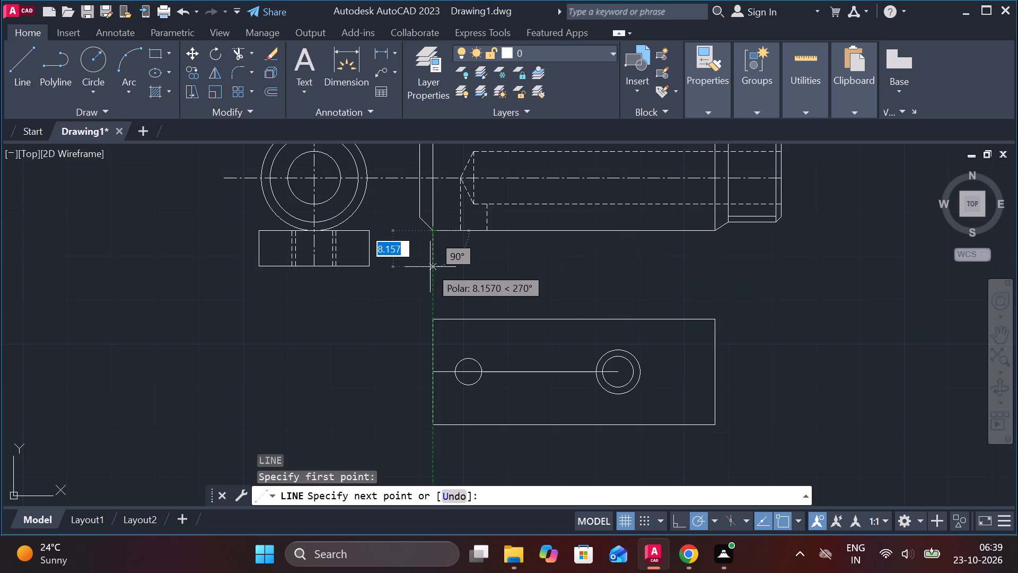
key(8)
key(Return)
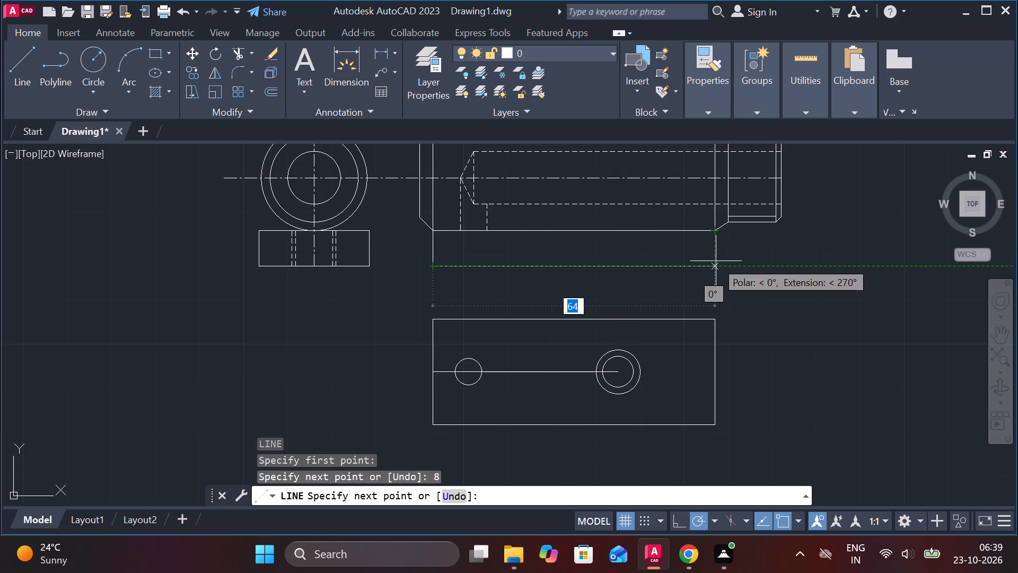
click(716, 261)
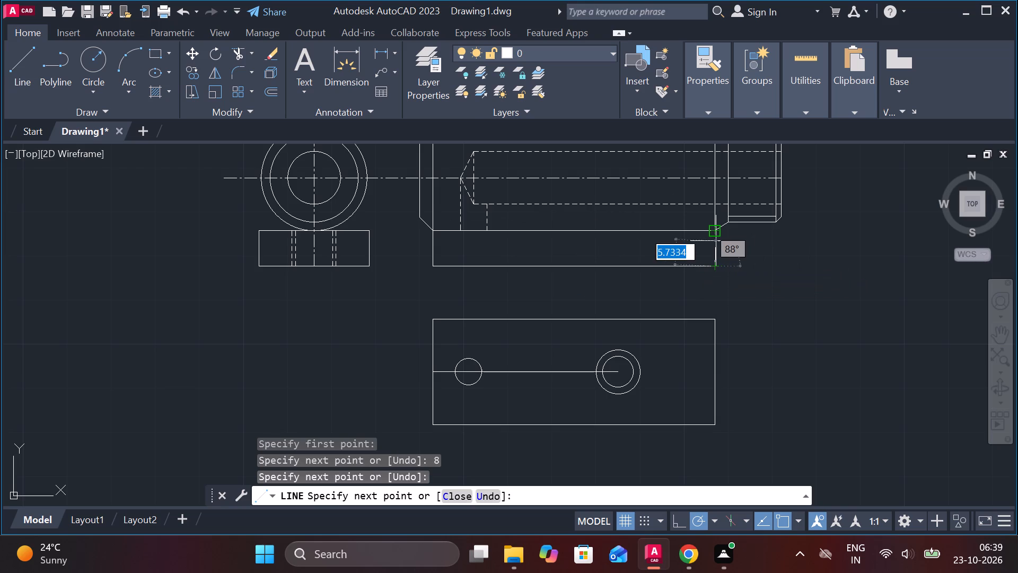
click(716, 241)
key(Escape)
Extend the two dashed vertical hole lines from the shaft's lower edge to the bottom of the base outline.
text(EX)
key(space)
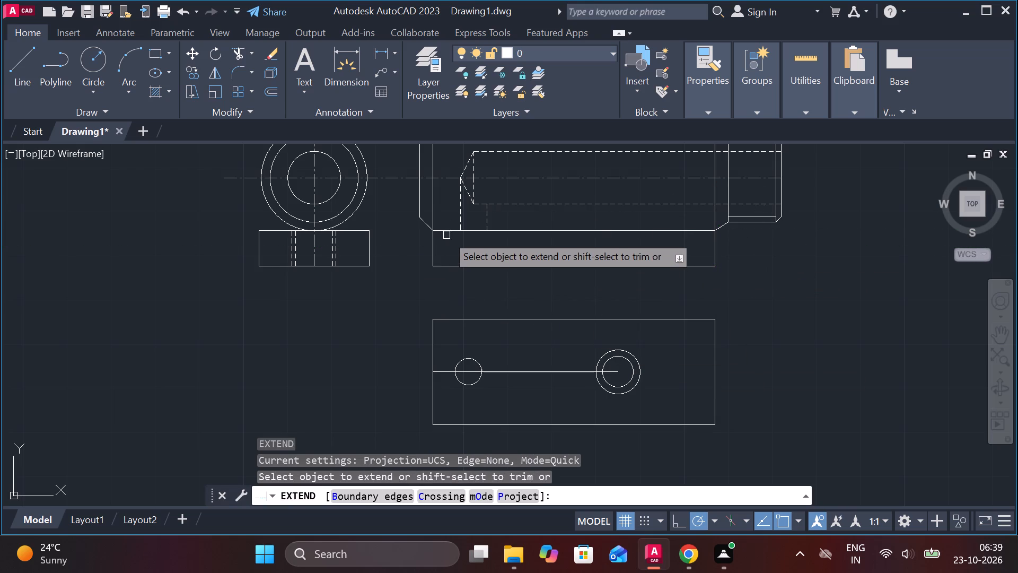
click(458, 220)
click(488, 220)
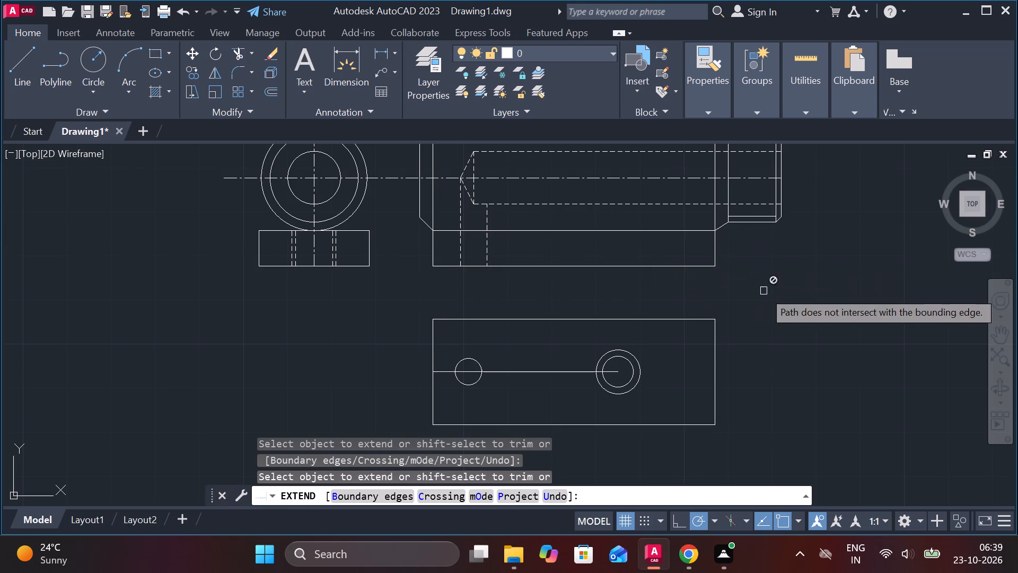
key(Escape)
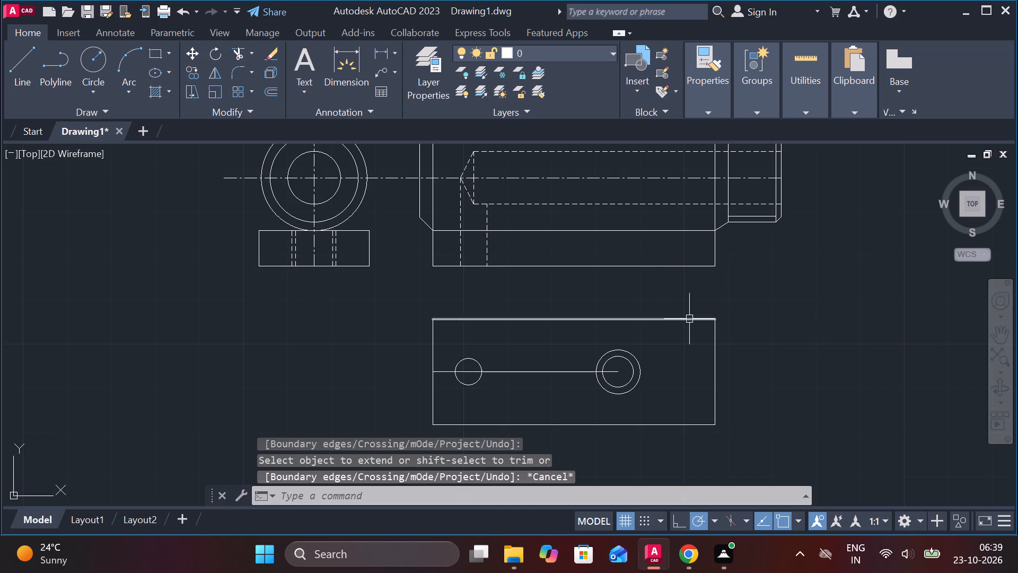
Draw vertical projection lines from both side quadrants of the 10-diameter circle up to the shaft's lower edge.
key(l)
key(Return)
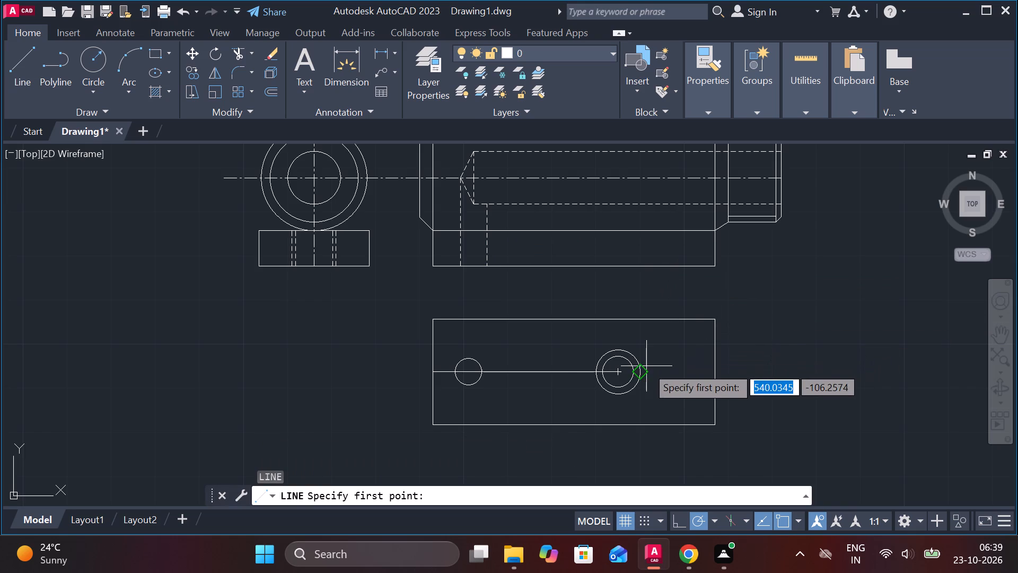
click(646, 366)
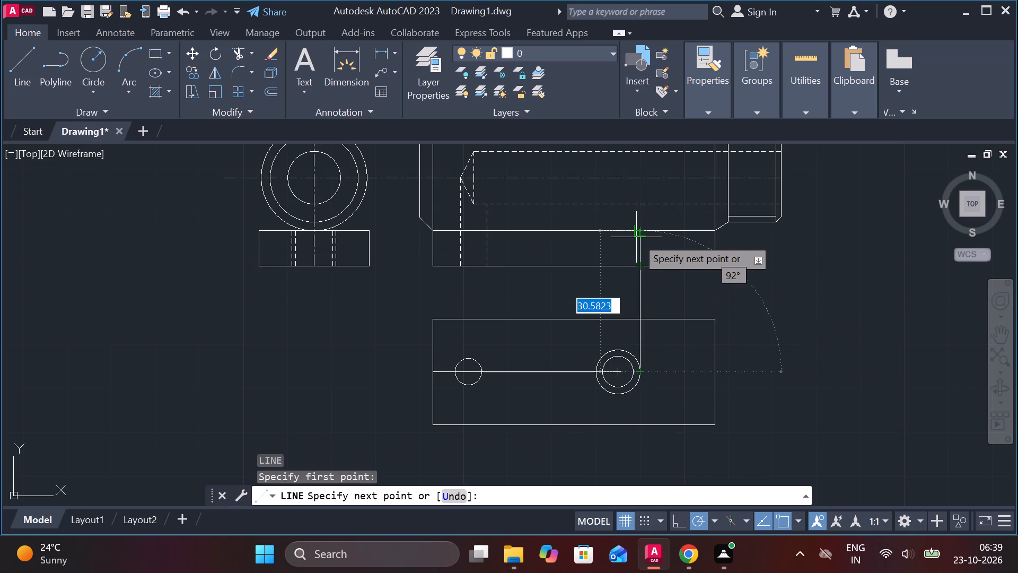
click(638, 233)
key(Escape)
key(space)
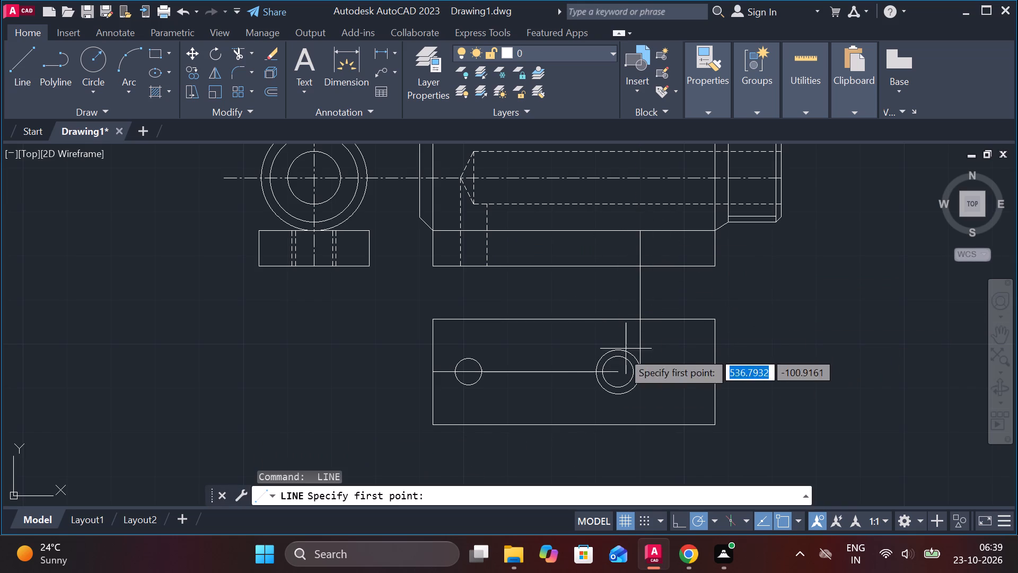
click(592, 370)
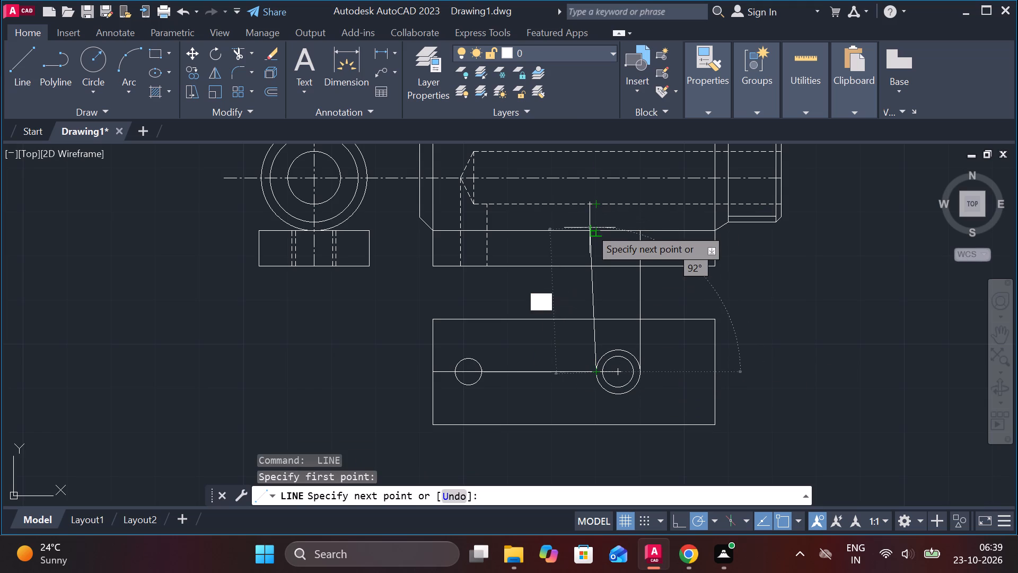
click(596, 230)
key(Escape)
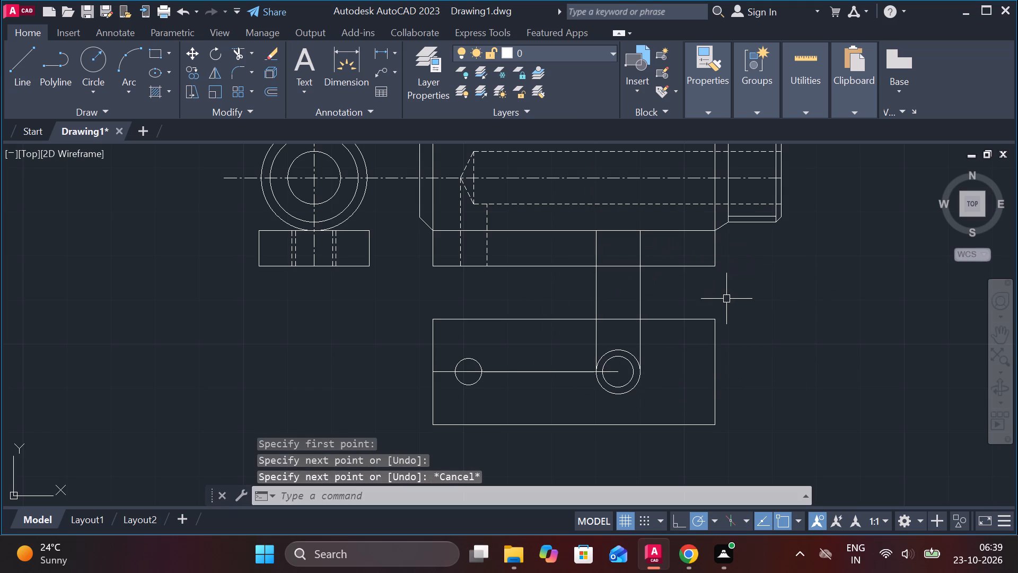
Trim both outer-circle projection lines below the base's side outline, including the pieces inside the lower rectangle.
text(TR)
key(space)
drag(661, 291, 642, 297)
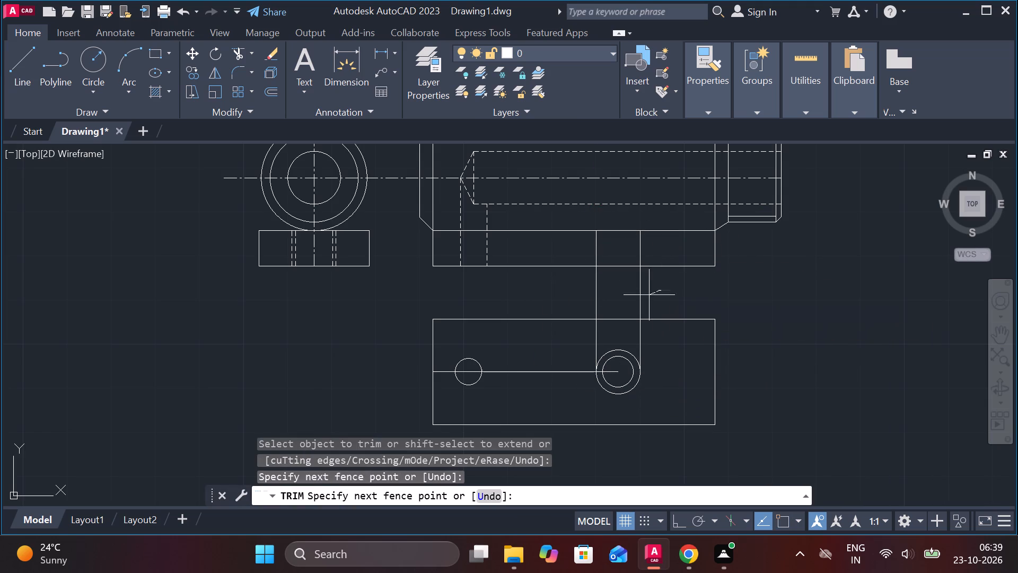
drag(642, 297, 554, 302)
click(638, 335)
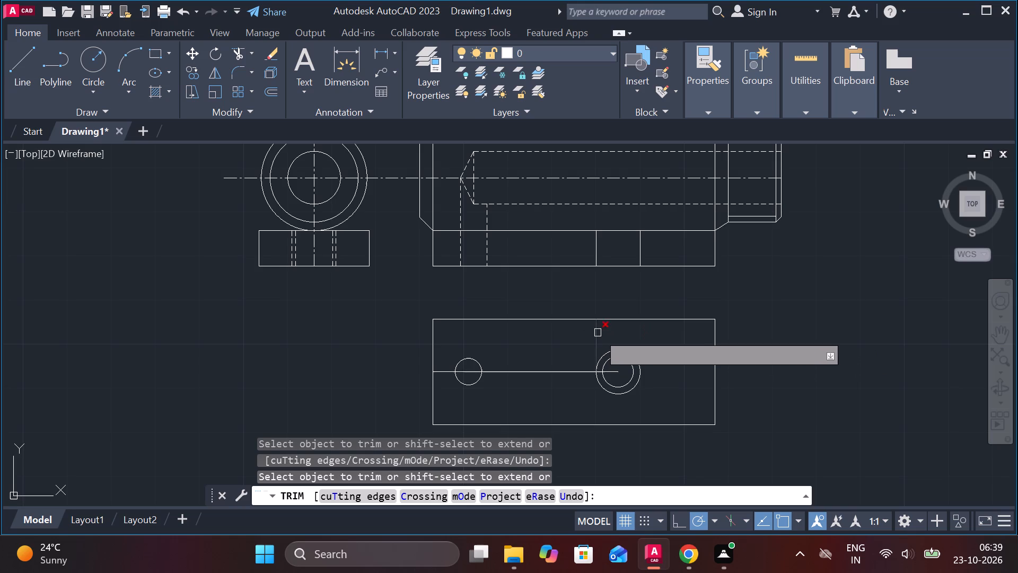
click(598, 333)
key(Escape)
Draw vertical projection lines from both side quadrants of the inner offset circle up past the shaft's lower edge.
key(l)
key(Return)
scroll(599, 377, up, 2)
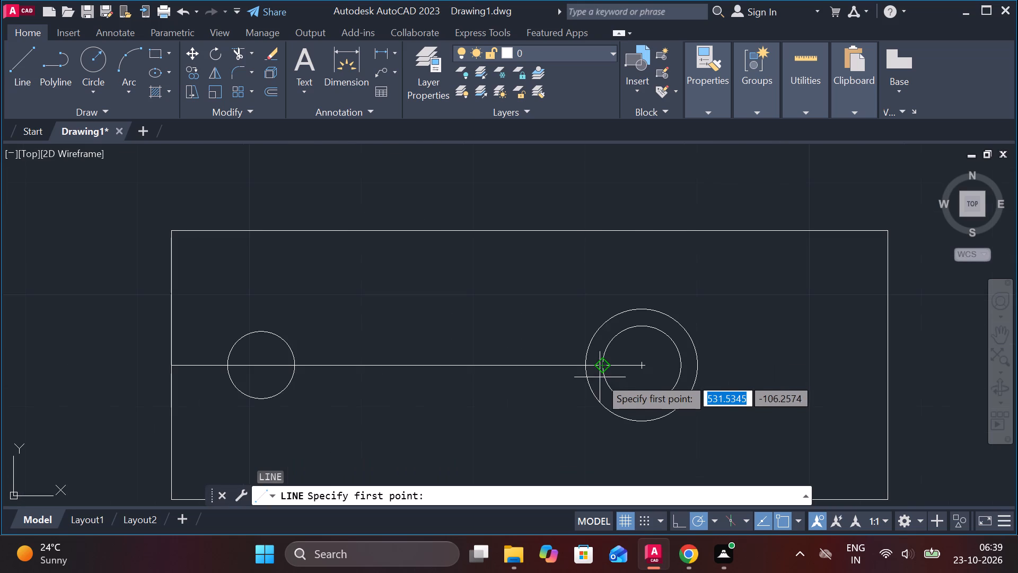
click(602, 367)
scroll(607, 322, down, 2)
middle_drag(614, 329, 614, 366)
scroll(609, 305, up, 2)
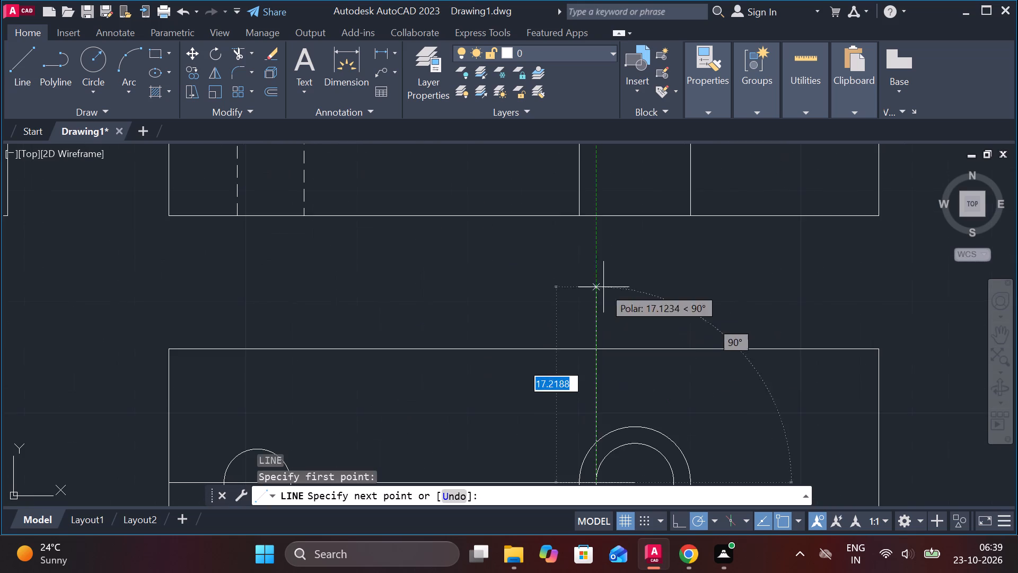
middle_drag(601, 285, 587, 390)
click(579, 213)
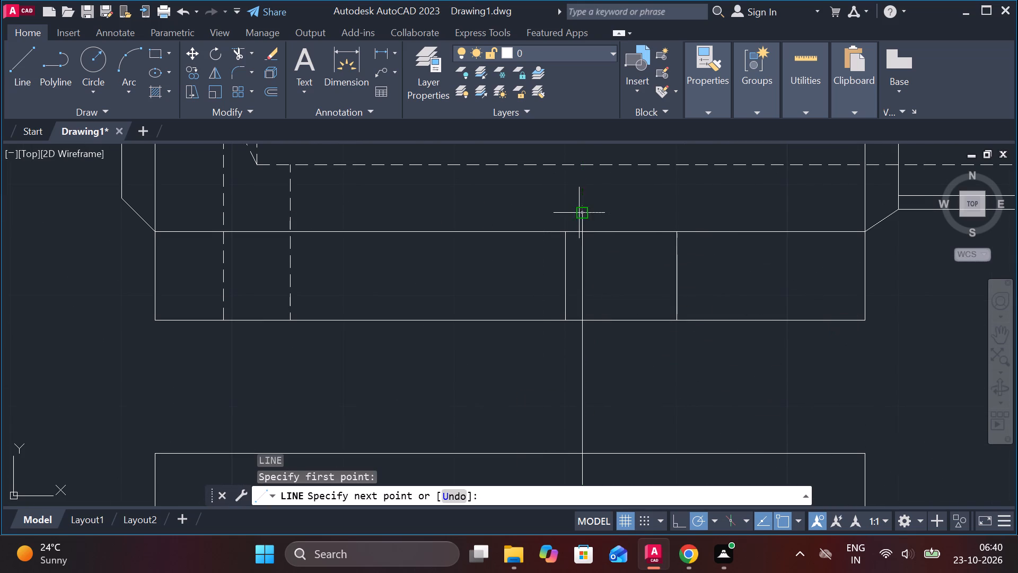
key(Escape)
scroll(678, 277, down, 2)
key(space)
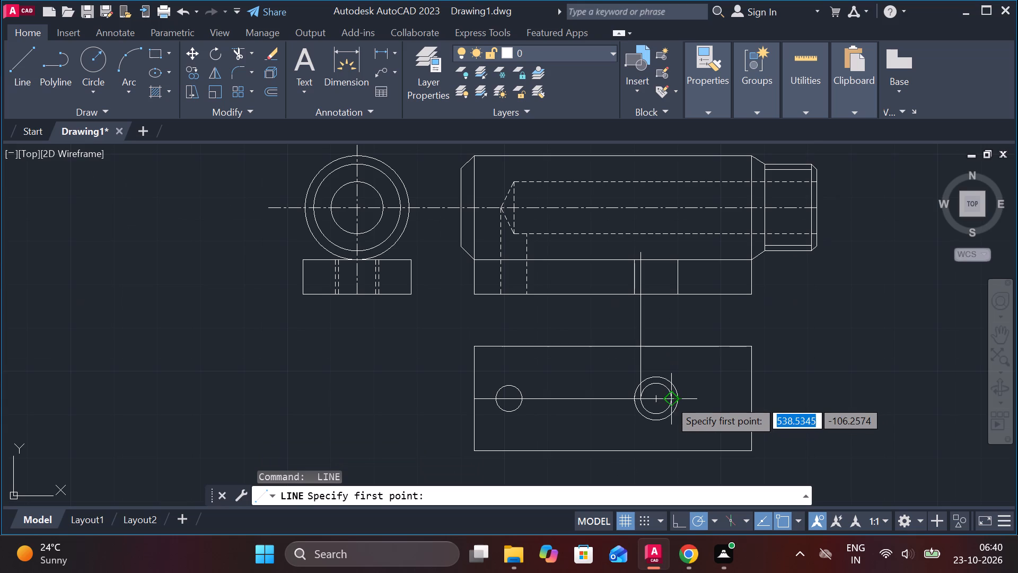
scroll(669, 400, up, 1)
click(669, 398)
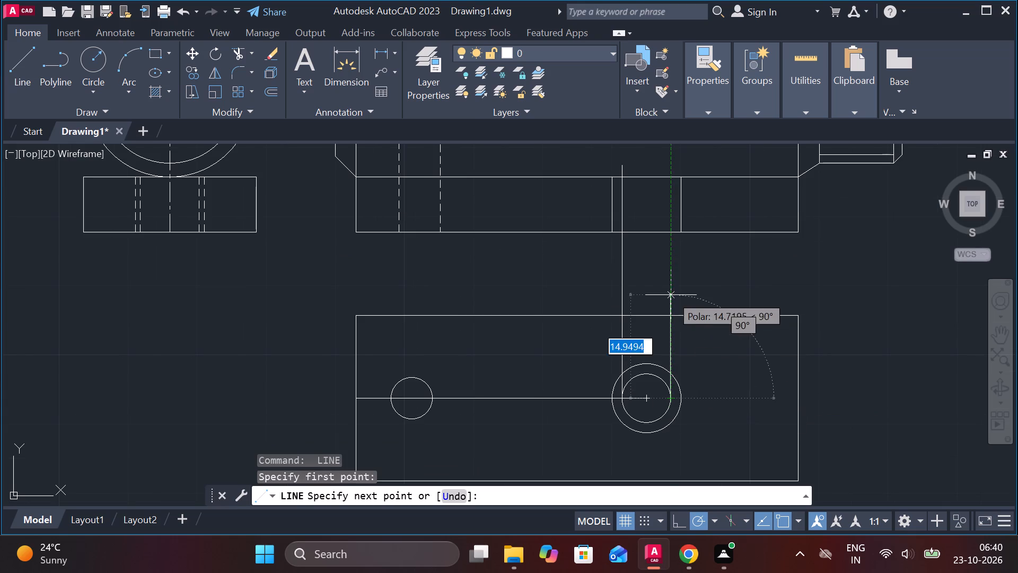
middle_drag(676, 295, 669, 459)
scroll(664, 393, down, 1)
scroll(660, 344, up, 2)
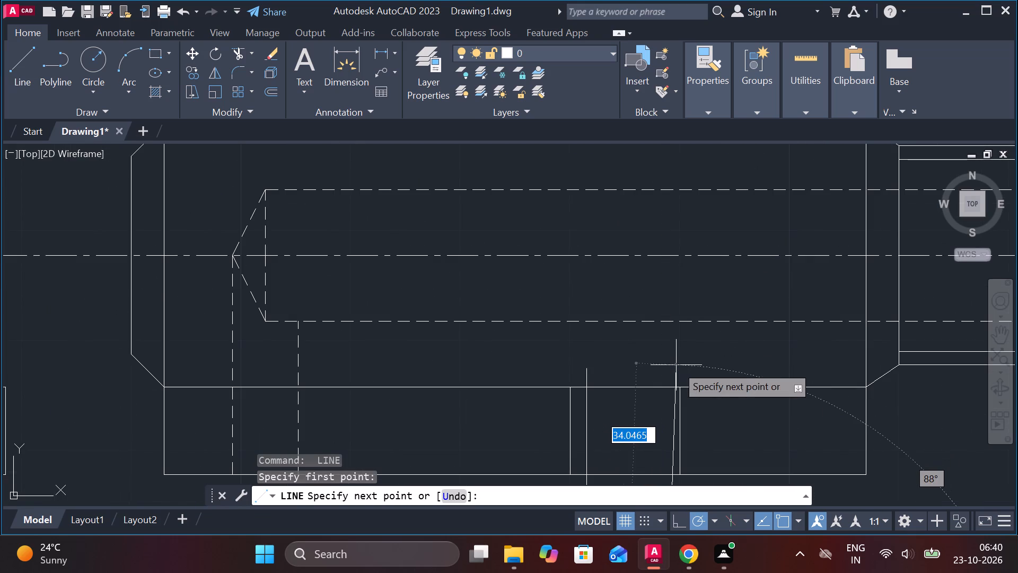
click(672, 362)
key(Escape)
Trim the inner-circle projection lines above the shaft's lower edge and in the gap between the two base views.
text(TR)
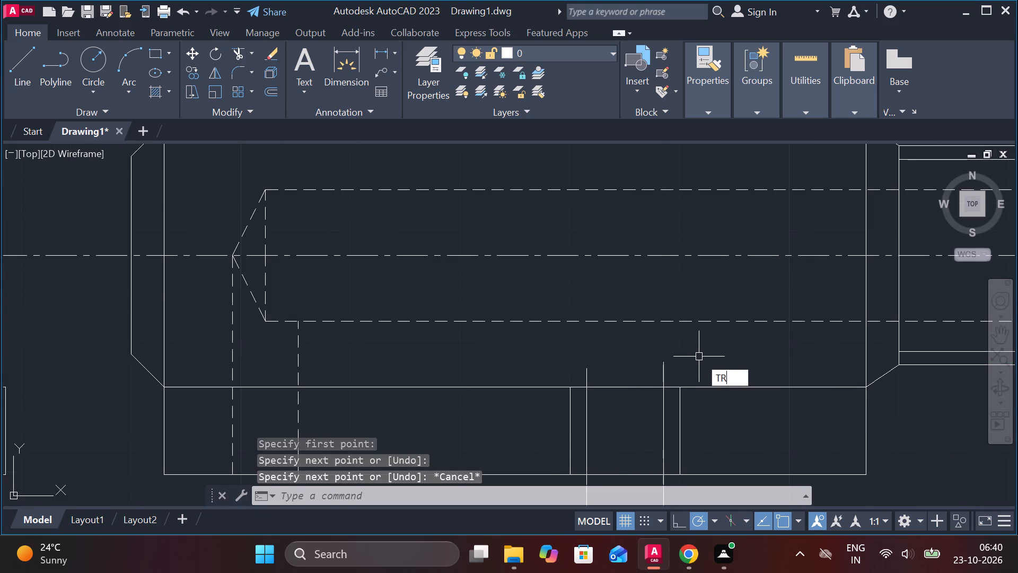
key(space)
drag(694, 369, 572, 372)
scroll(572, 372, down, 2)
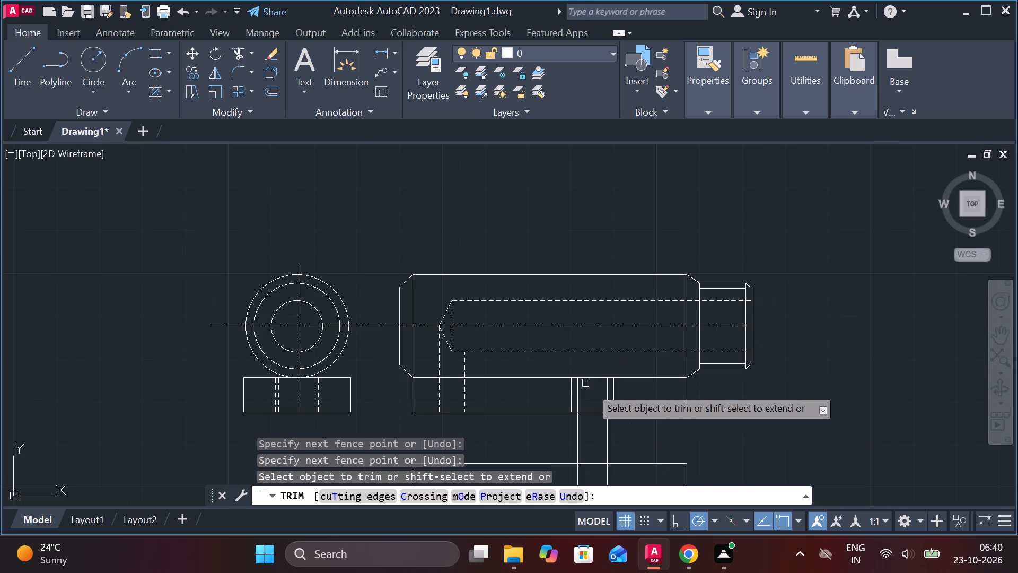
drag(648, 419, 554, 436)
middle_drag(606, 442, 609, 355)
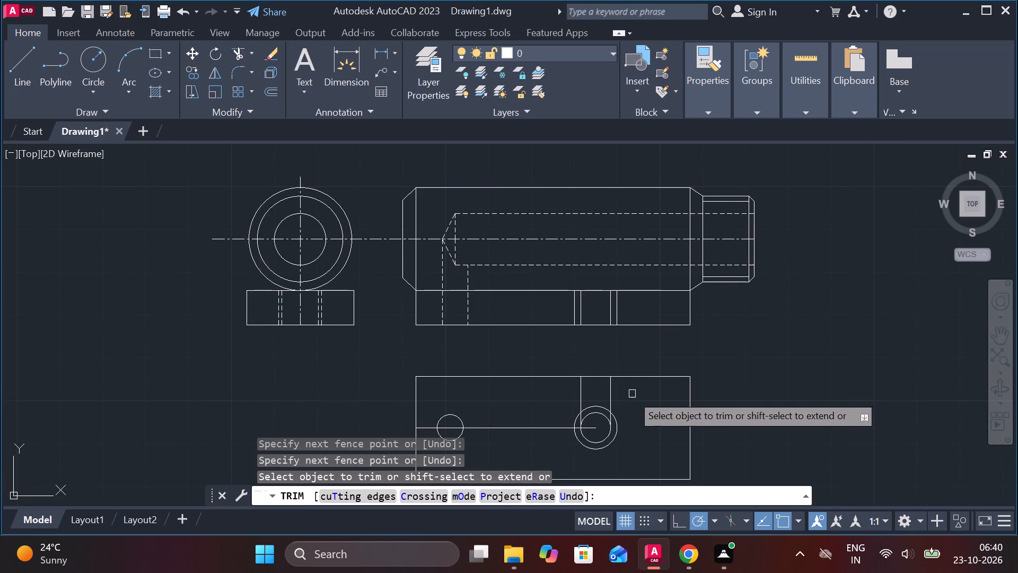
key(Escape)
Erase the two leftover projection segments between the lower rectangle's upper edge and the inner circle.
click(615, 396)
click(610, 396)
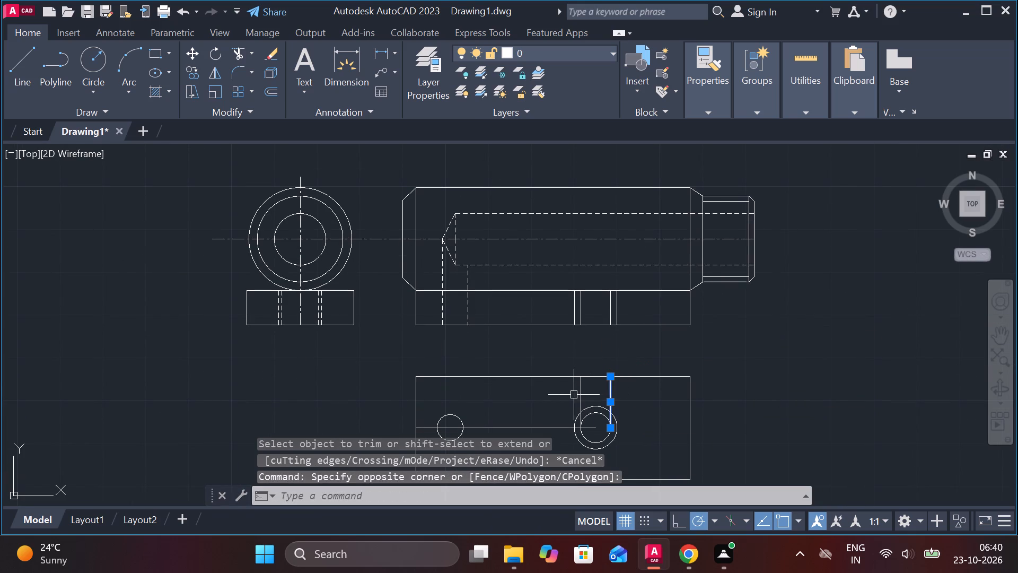
click(581, 393)
text(E)
key(space)
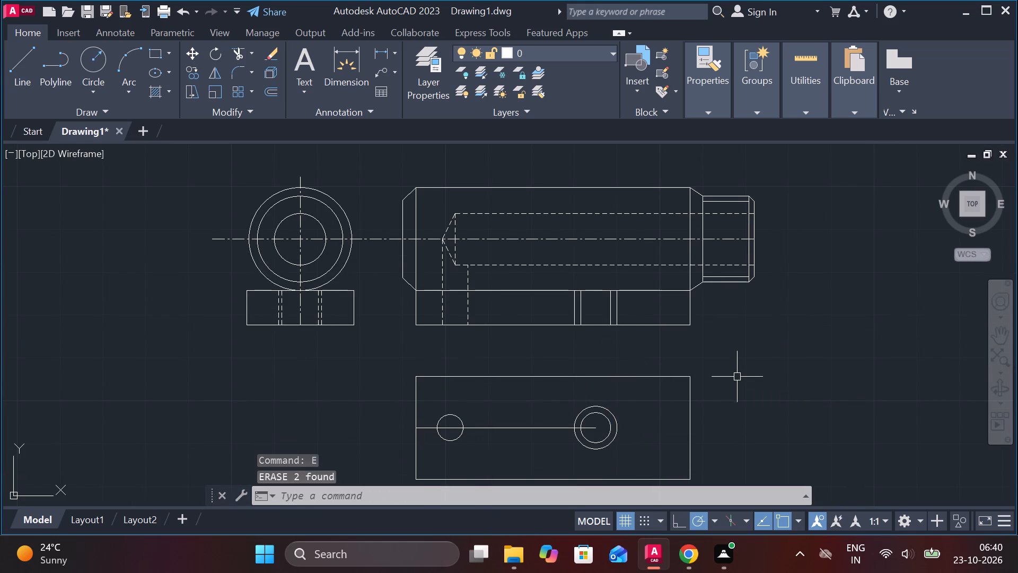
Join the two collinear horizontal line segments through the holes in the lower rectangle into one line.
middle_drag(724, 386, 722, 324)
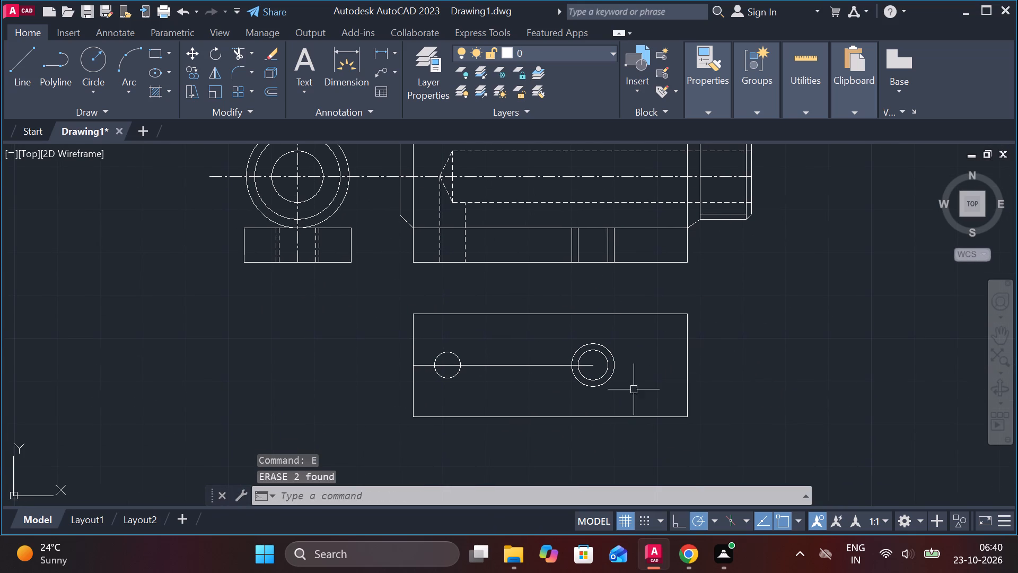
click(541, 362)
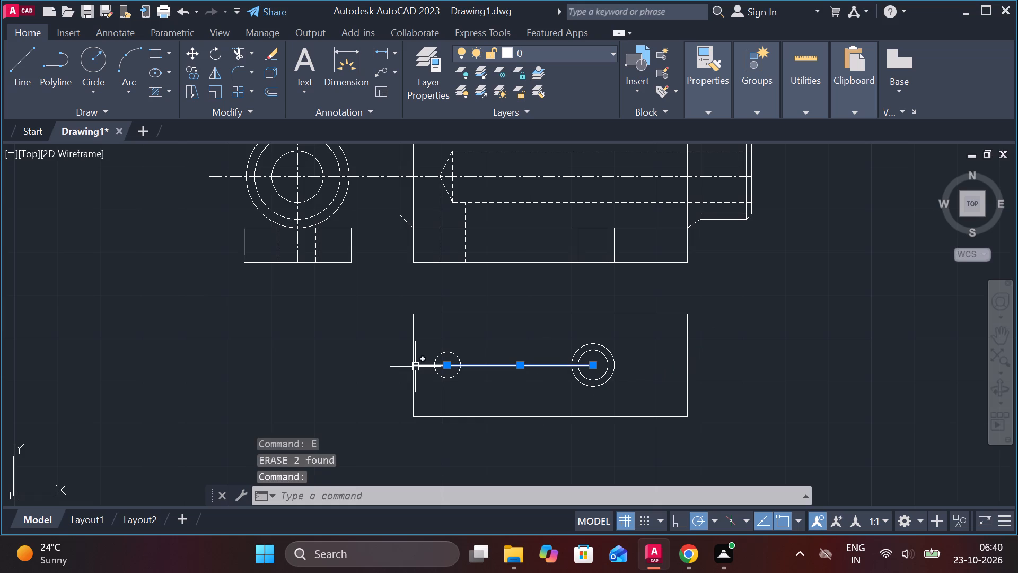
click(419, 367)
key(j)
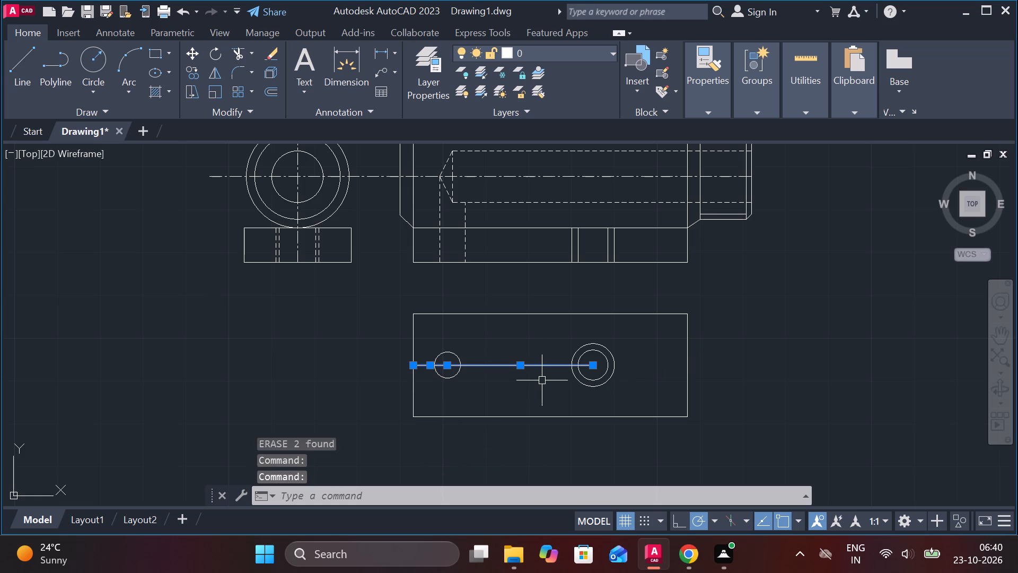
key(Return)
Lengthen the joined horizontal line at both ends so it runs a little past the lower rectangle's two short edges.
click(542, 367)
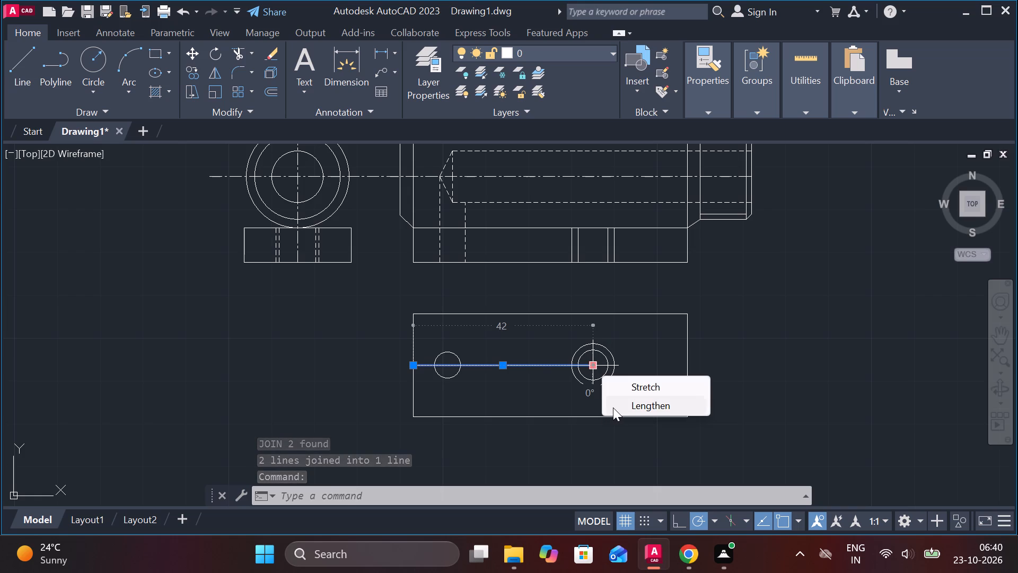
click(614, 407)
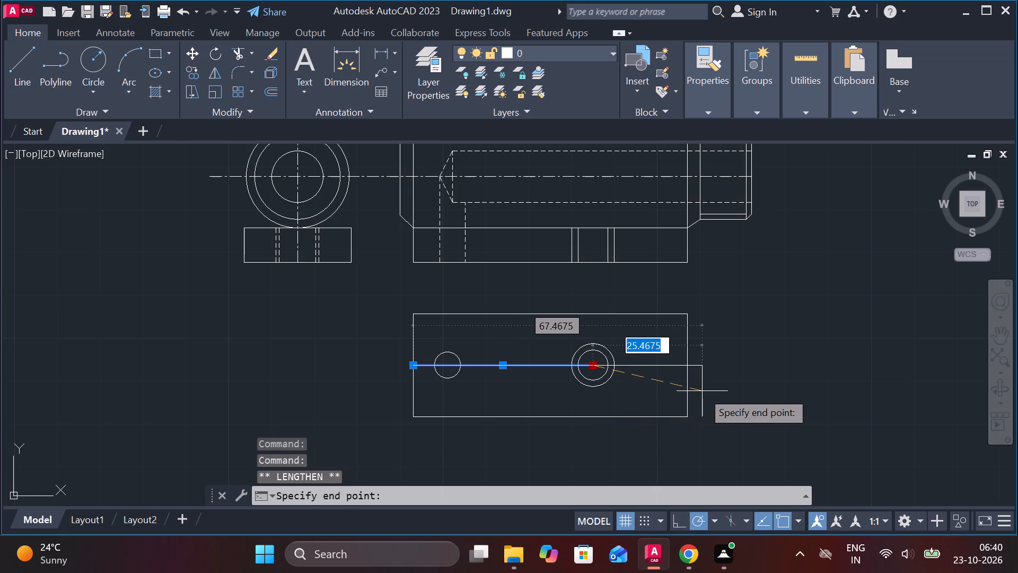
click(709, 388)
key(Escape)
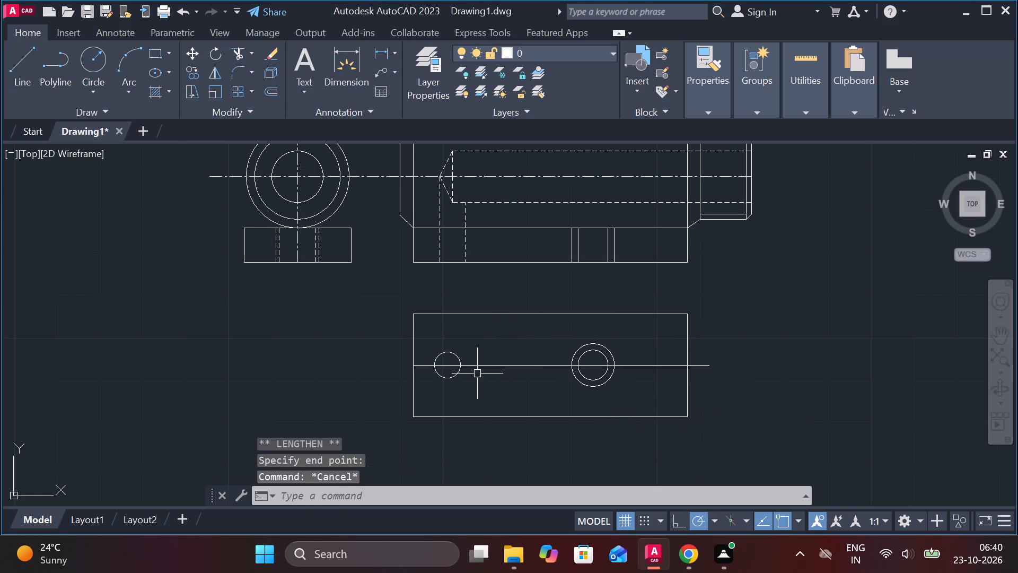
scroll(417, 370, up, 2)
click(424, 355)
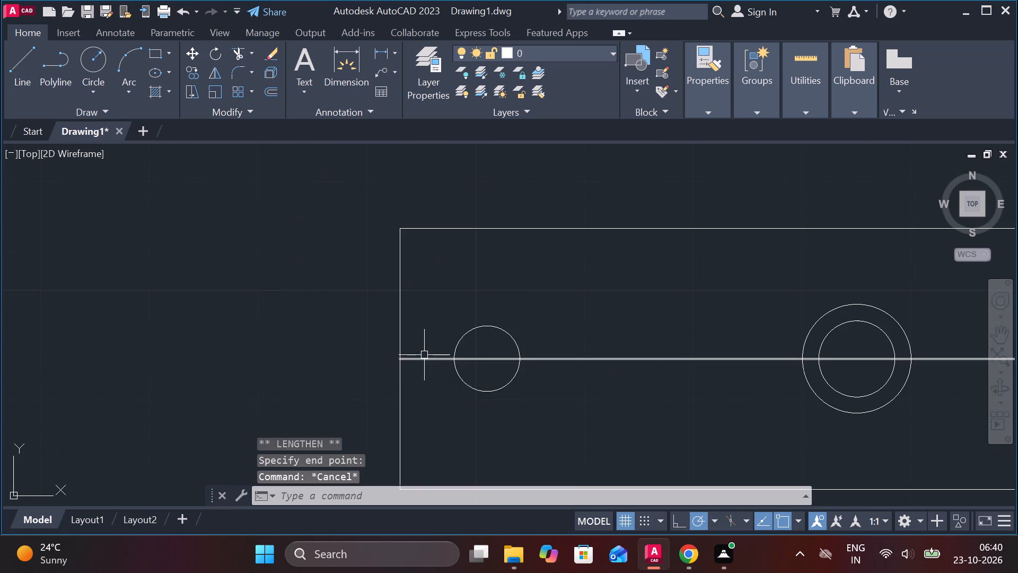
click(424, 361)
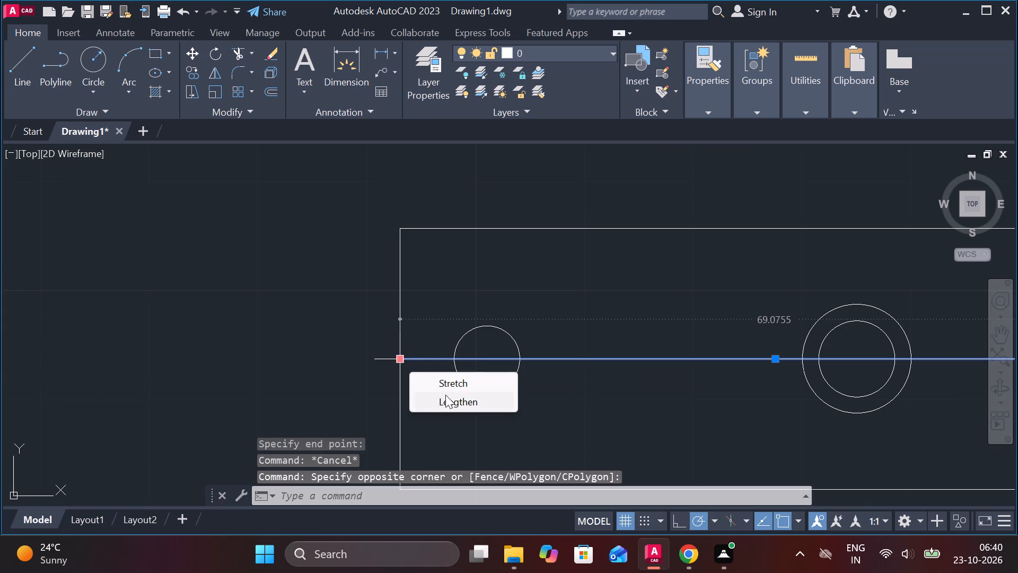
click(445, 395)
click(339, 387)
scroll(503, 375, down, 2)
key(Escape)
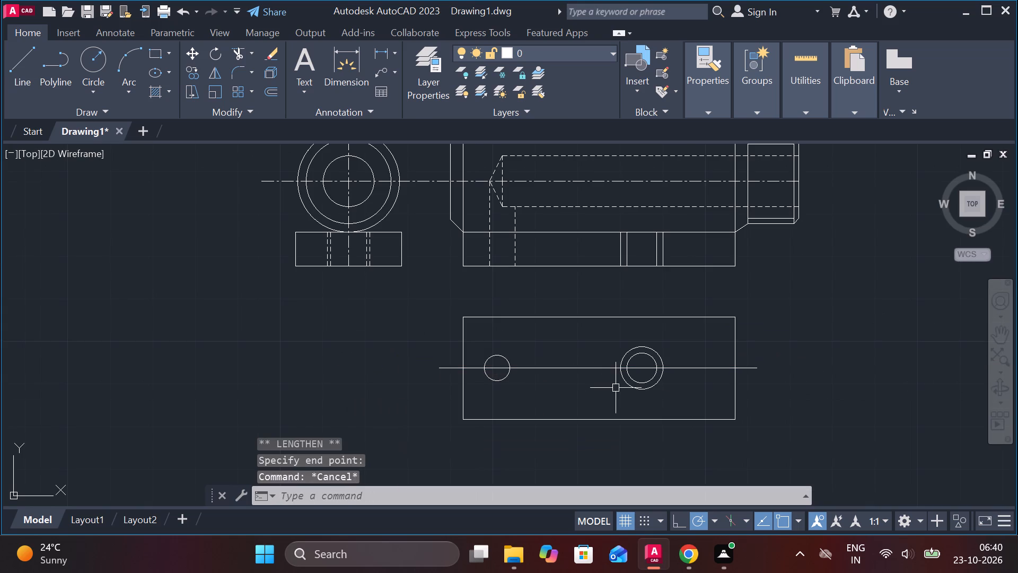
Set the four vertical projection lines of the concentric hole in the base's side view to the DASHED linetype.
scroll(669, 268, up, 1)
drag(676, 244, 664, 245)
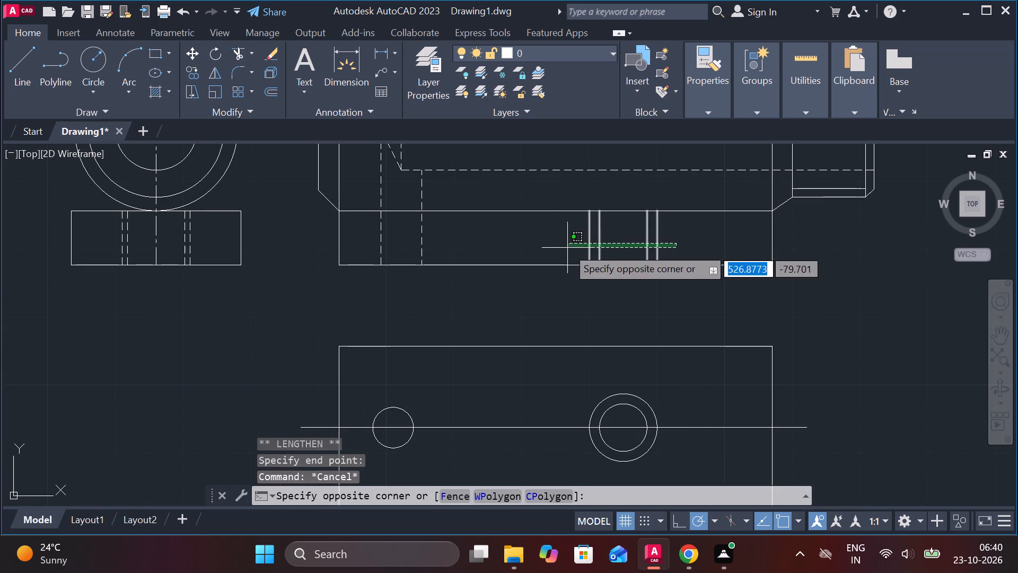
click(562, 245)
click(714, 107)
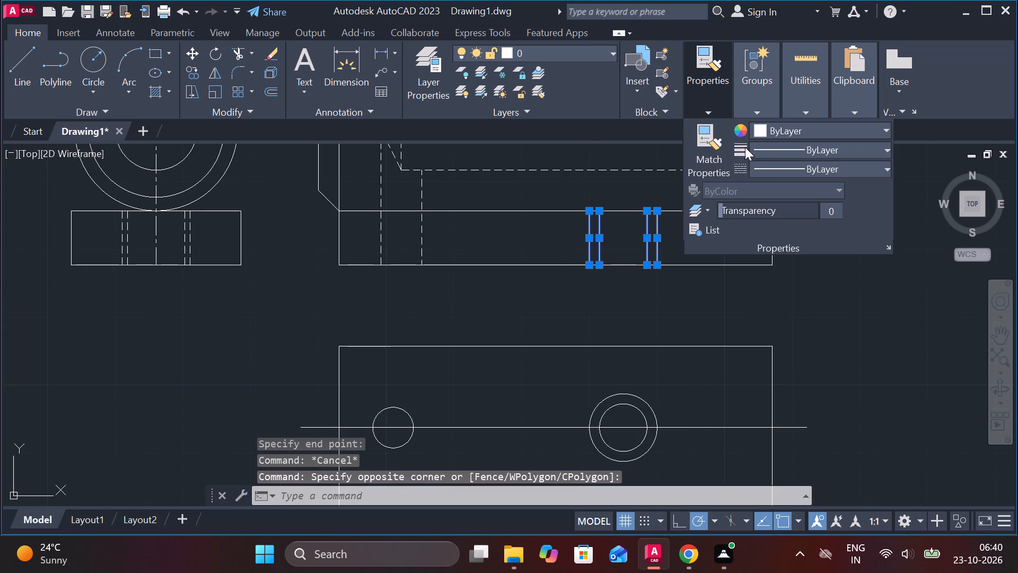
click(756, 160)
click(817, 170)
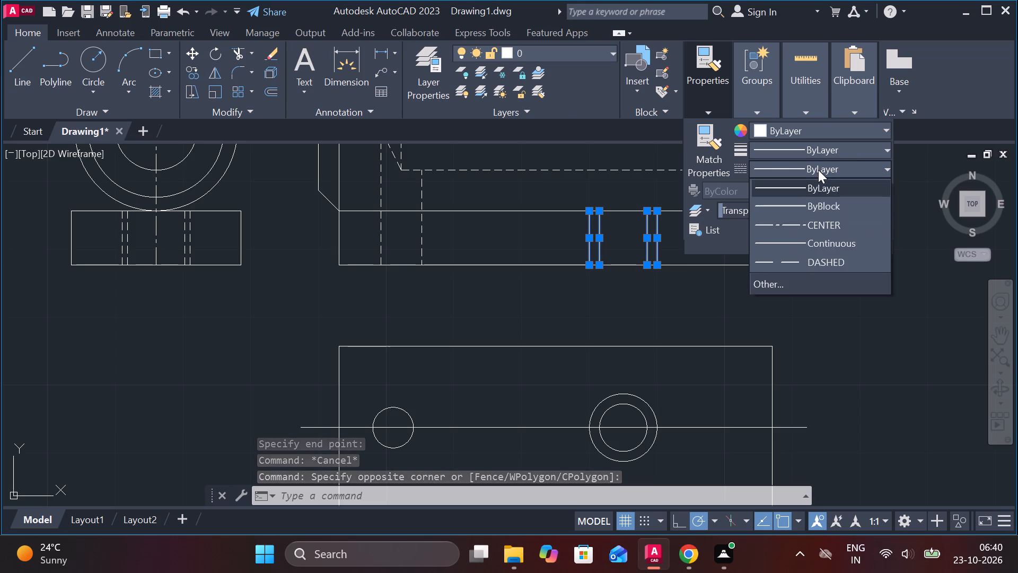
click(791, 263)
key(Escape)
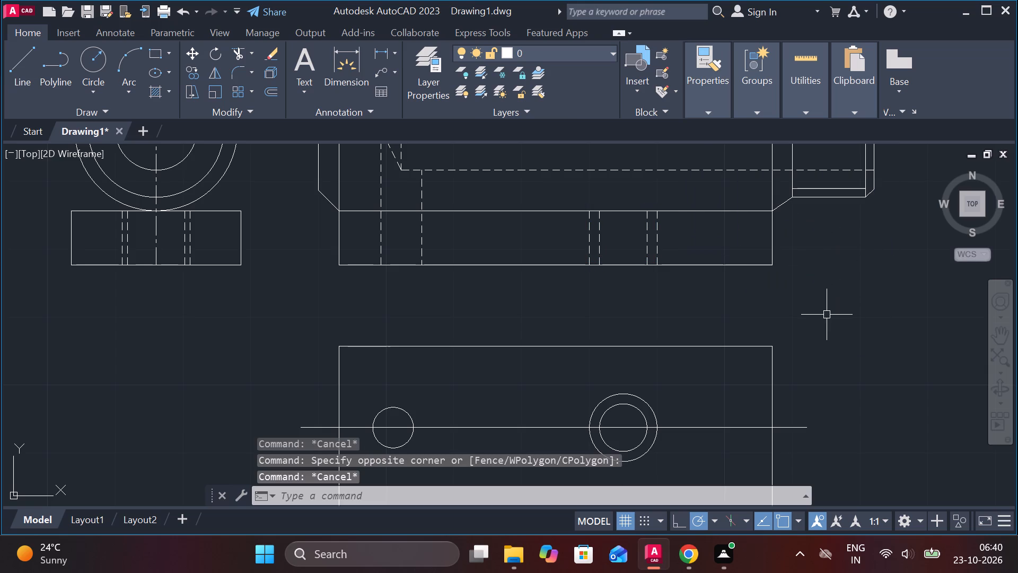
Check the diameter of the outer concentric circle in the lower rectangle with a diameter dimension, without placing it.
scroll(827, 315, down, 1)
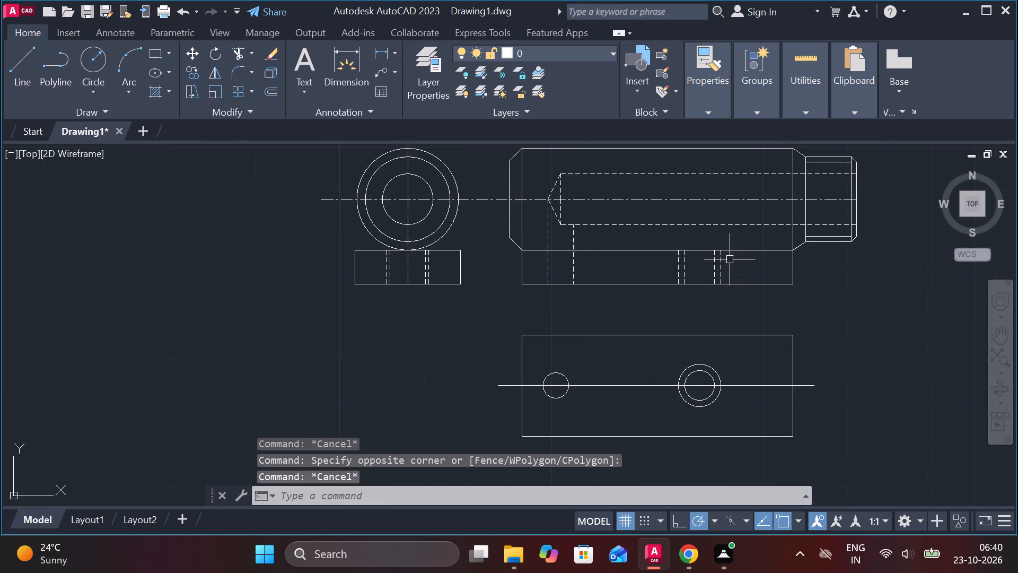
scroll(732, 332, up, 1)
middle_drag(714, 336, 691, 325)
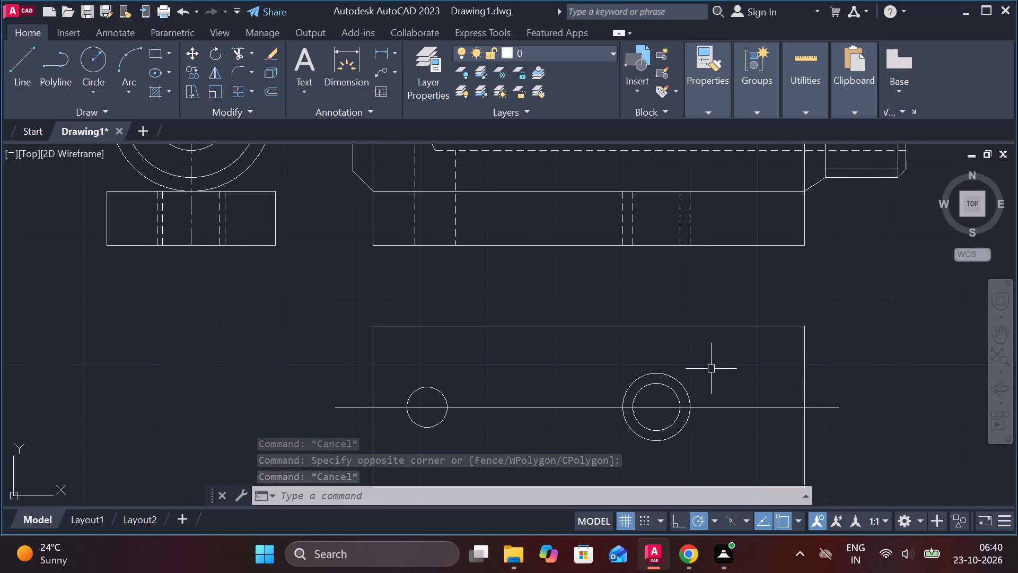
click(683, 386)
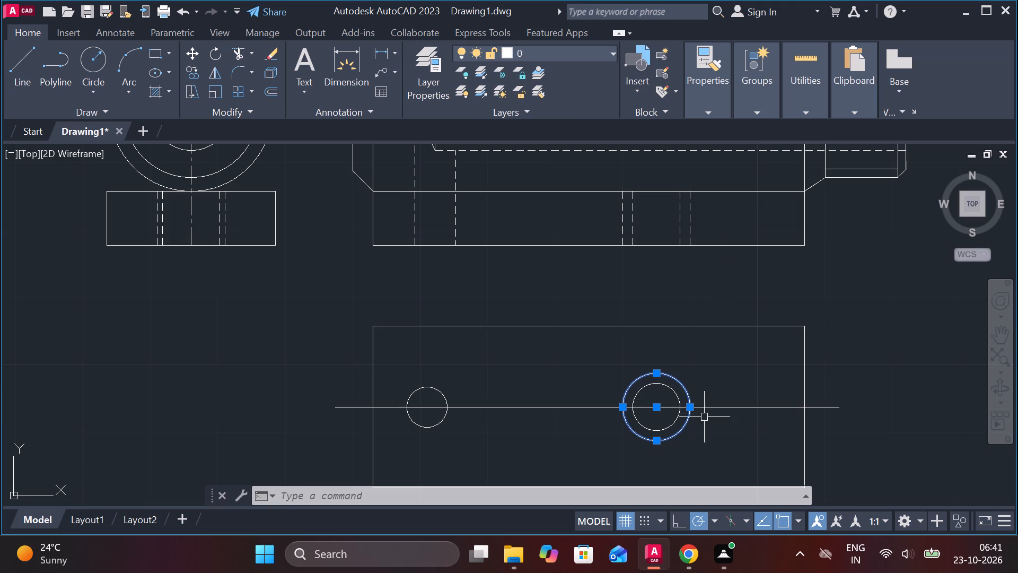
key(Escape)
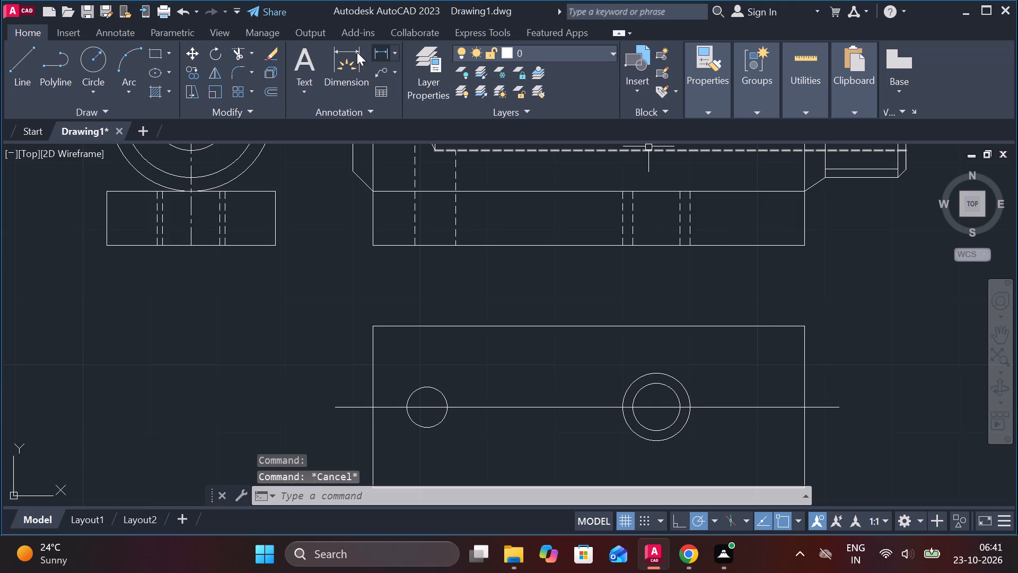
click(400, 53)
click(397, 52)
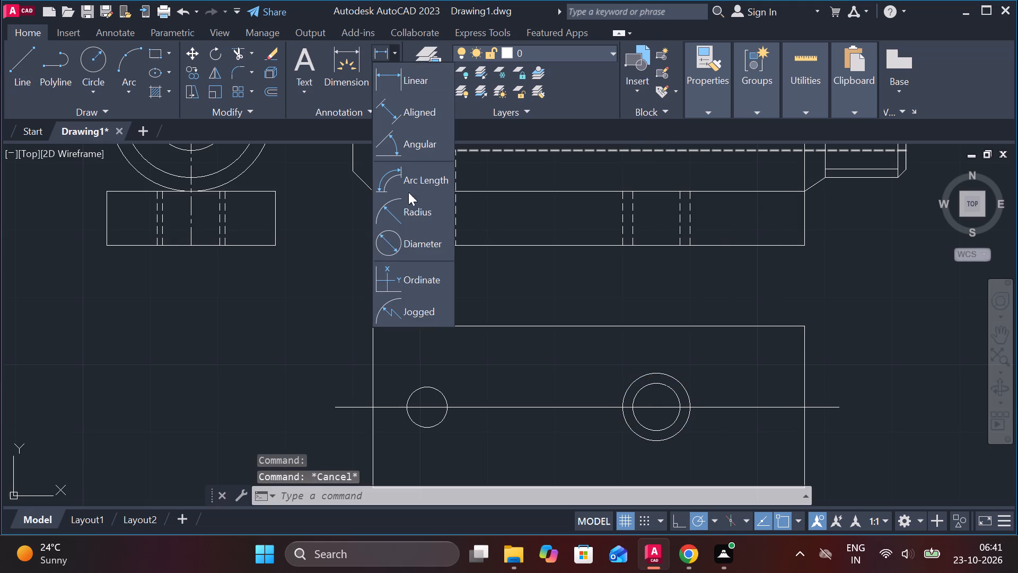
click(409, 236)
click(673, 369)
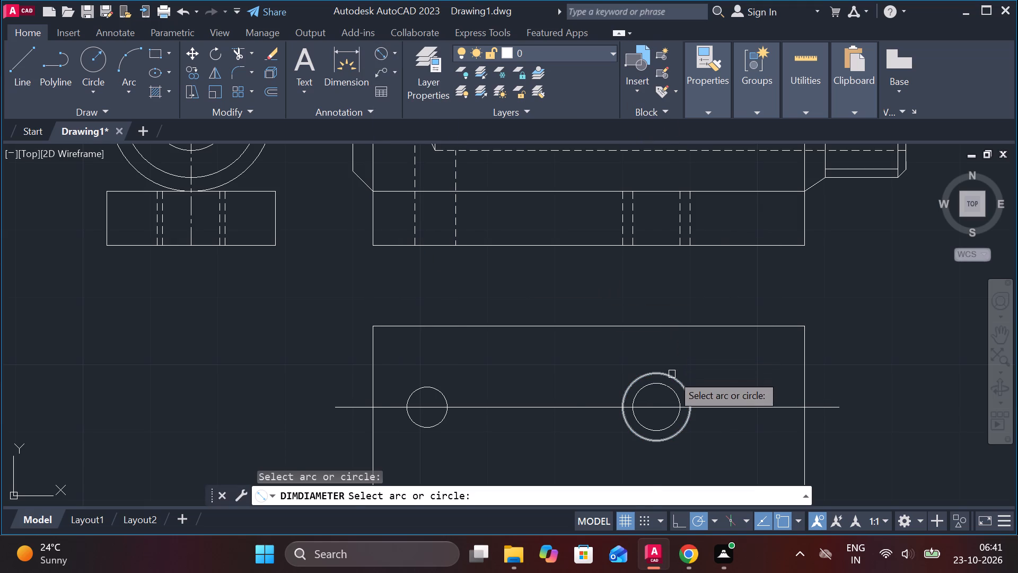
click(672, 374)
key(Escape)
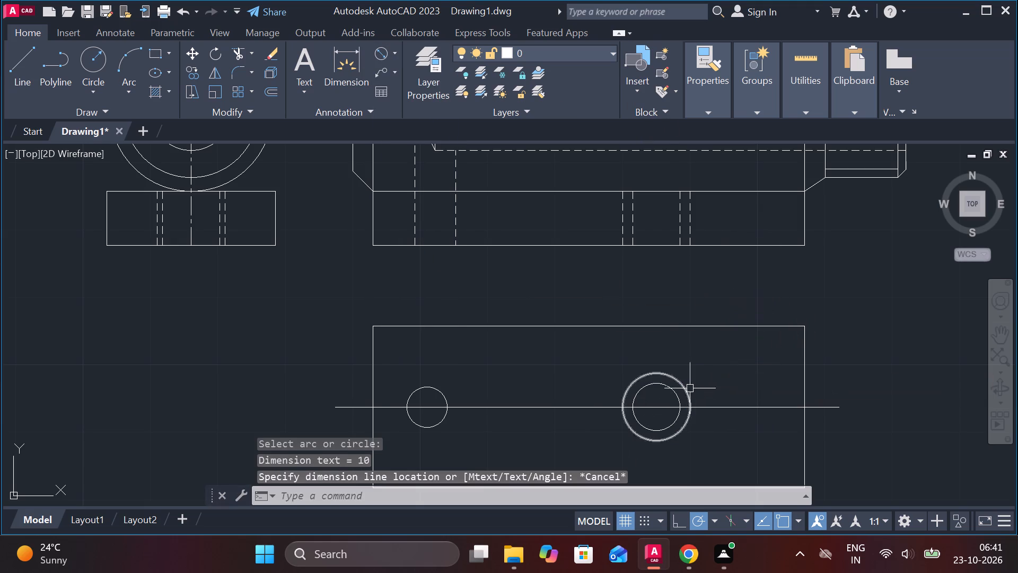
click(690, 388)
key(Escape)
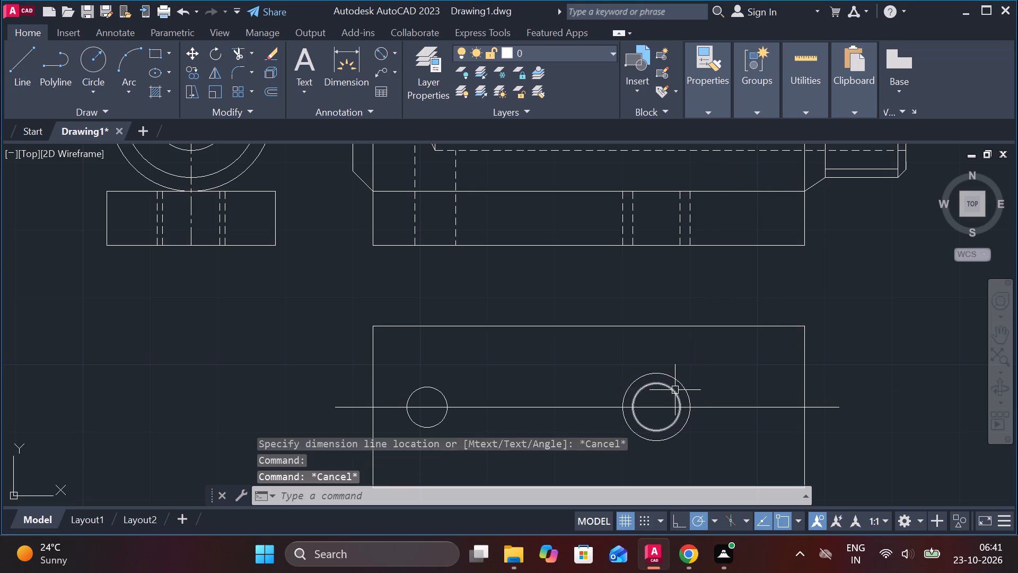
Erase the inner concentric circle in the lower rectangle.
click(675, 390)
text(E)
key(space)
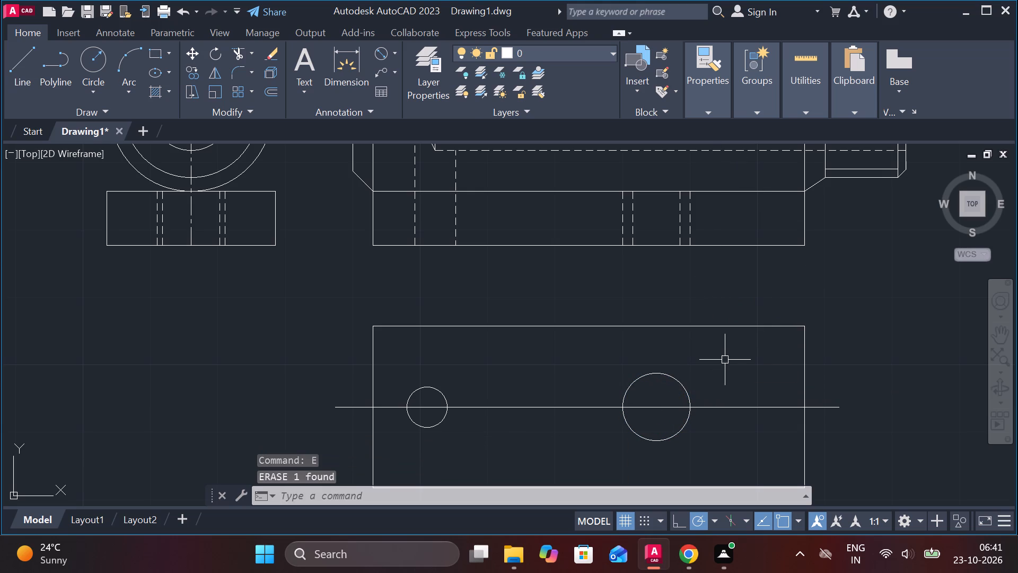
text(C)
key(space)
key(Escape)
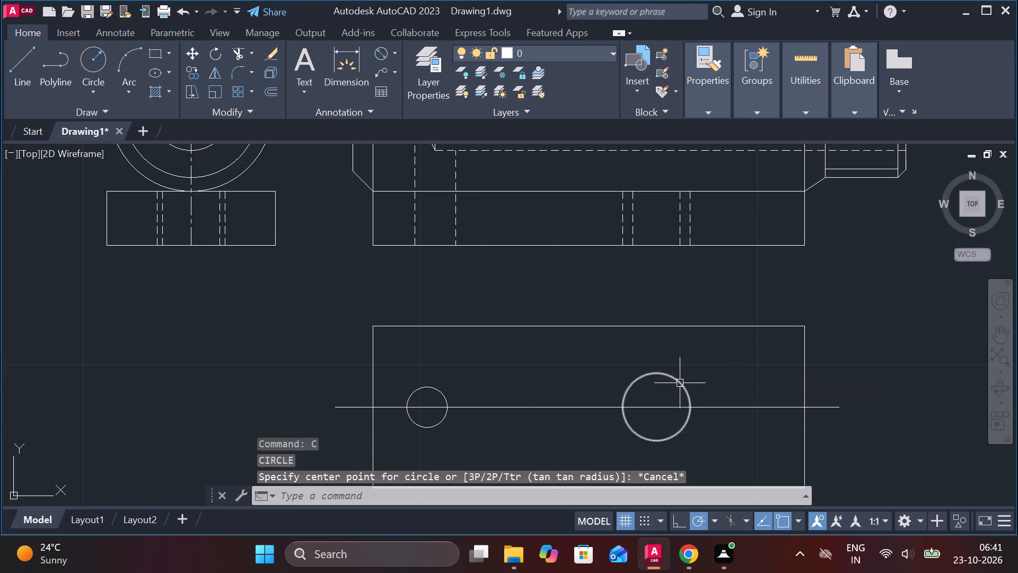
Offset the remaining larger hole circle in the lower rectangle outward by 1.5.
click(680, 384)
key(o)
key(Return)
key(Return)
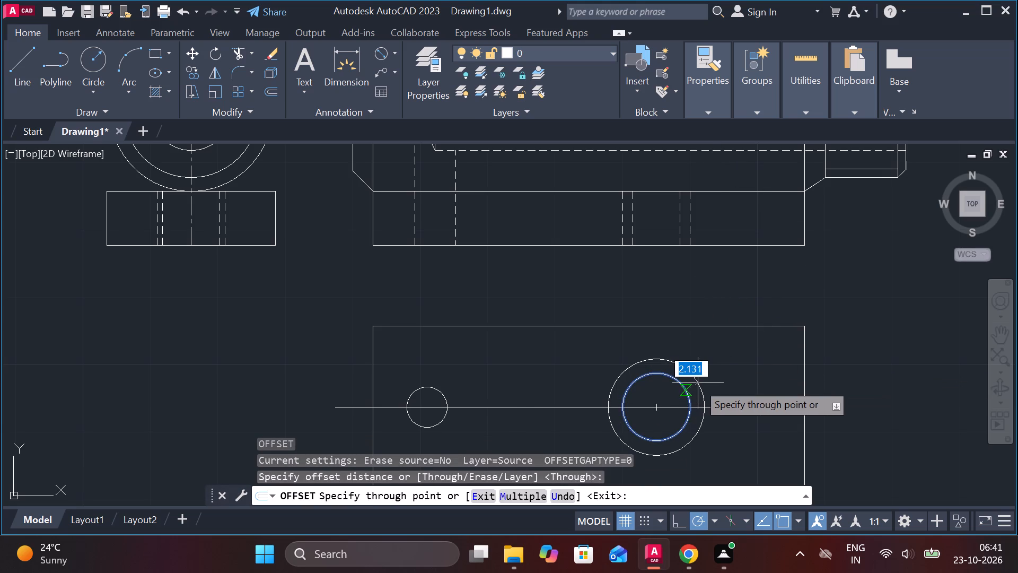
text(1.)
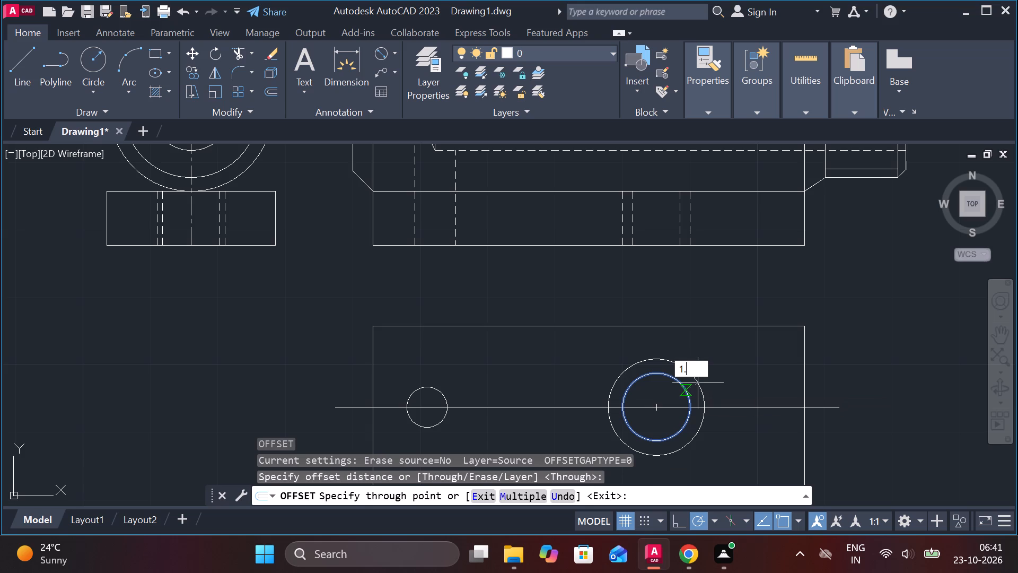
key(5)
key(Return)
scroll(720, 378, down, 1)
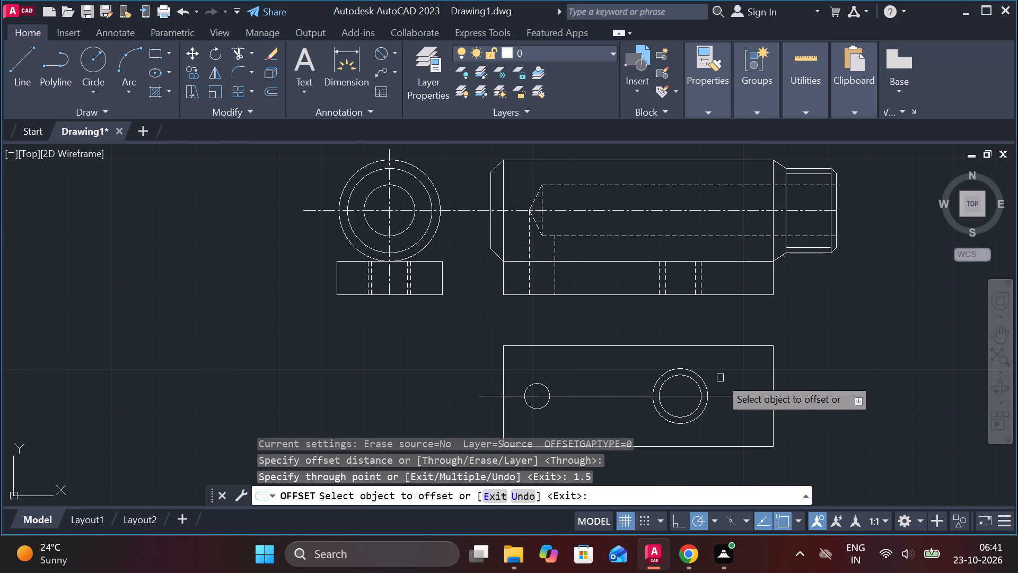
scroll(720, 378, down, 1)
middle_drag(716, 382, 680, 381)
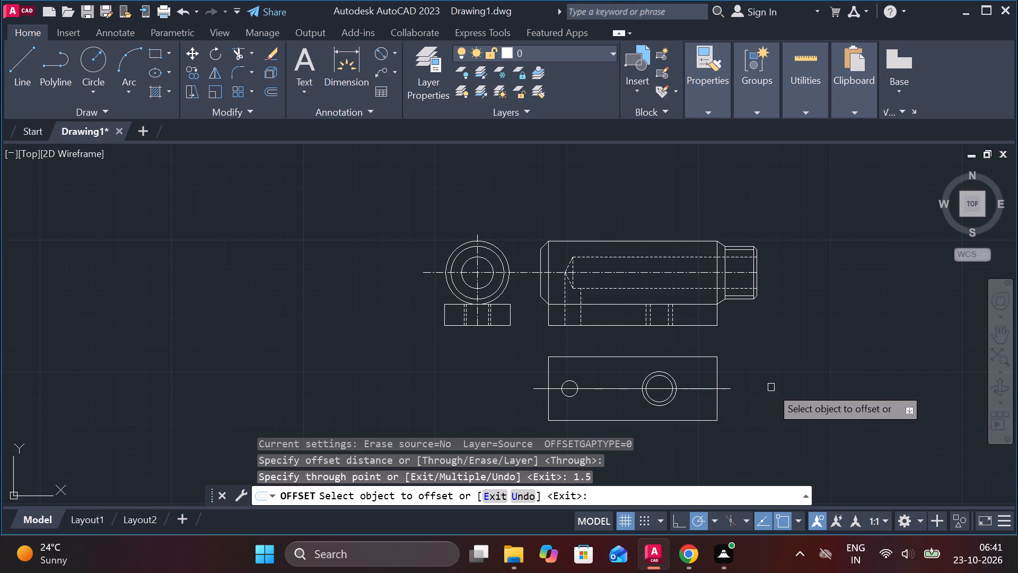
scroll(771, 387, up, 1)
scroll(617, 331, up, 1)
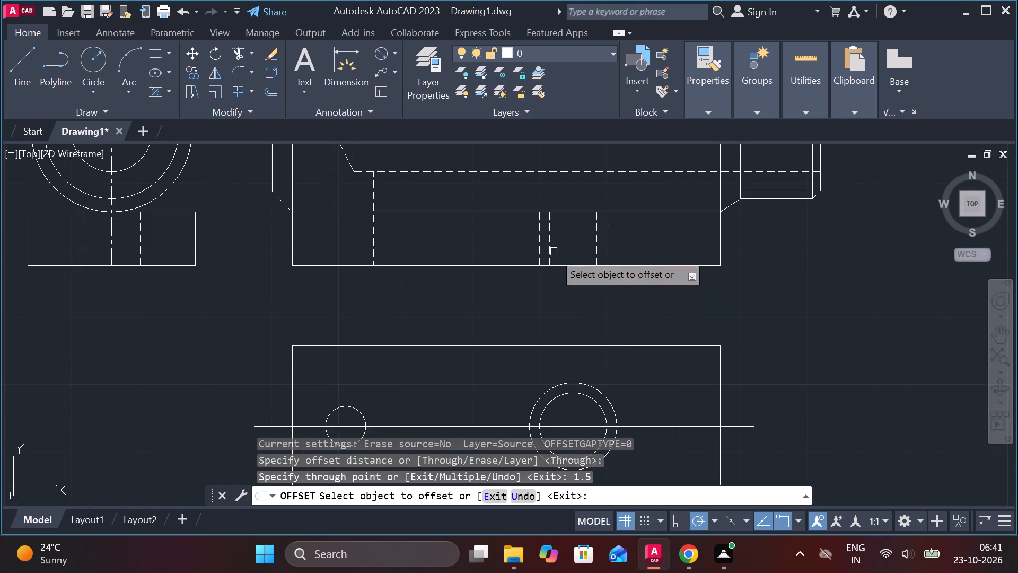
key(Escape)
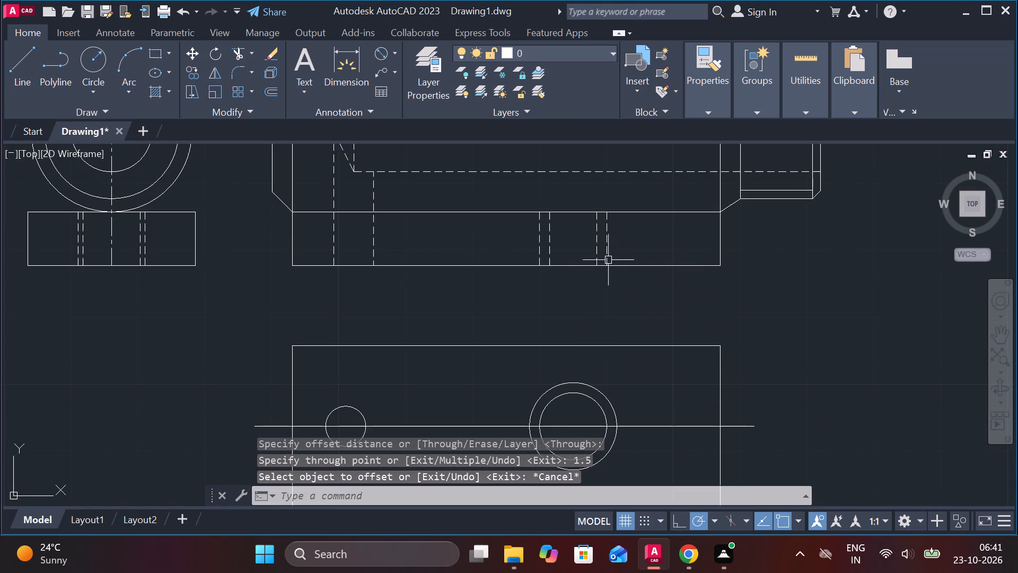
Draw vertical projection lines about 35.5 units long from both side quadrants of the new outer circle up past the shaft's lower edge.
key(l)
key(Return)
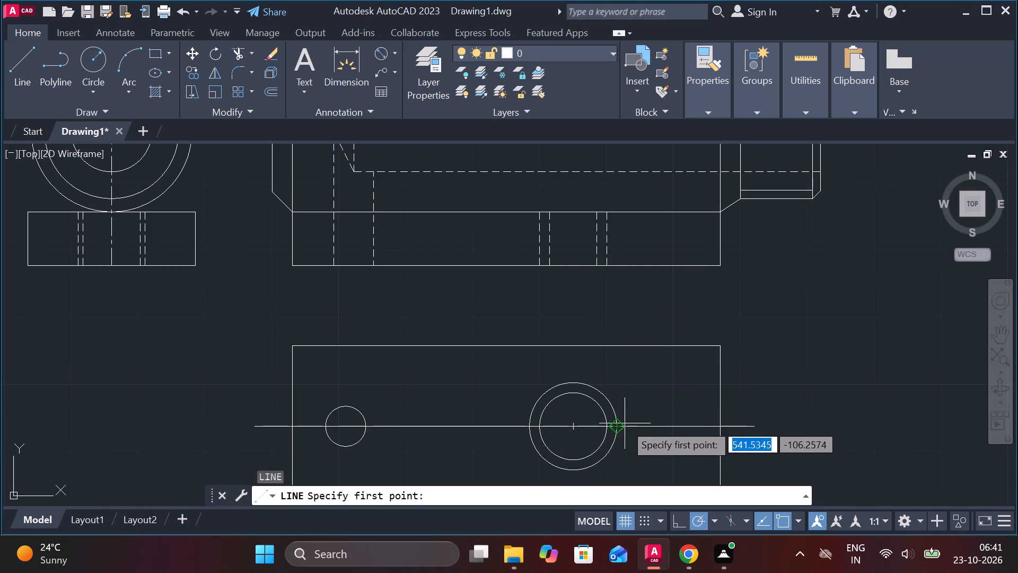
click(625, 423)
click(622, 189)
key(Escape)
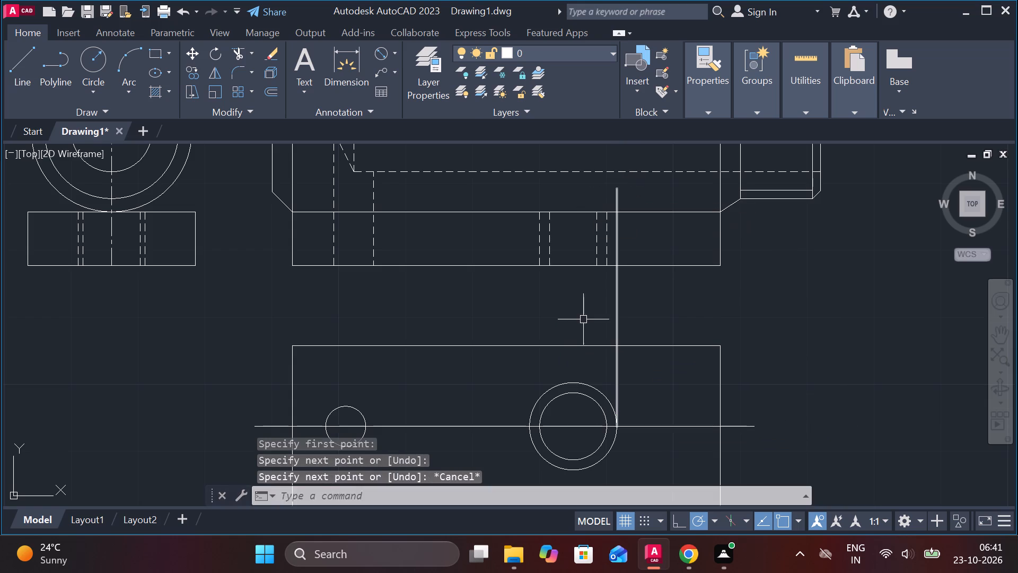
key(space)
click(526, 424)
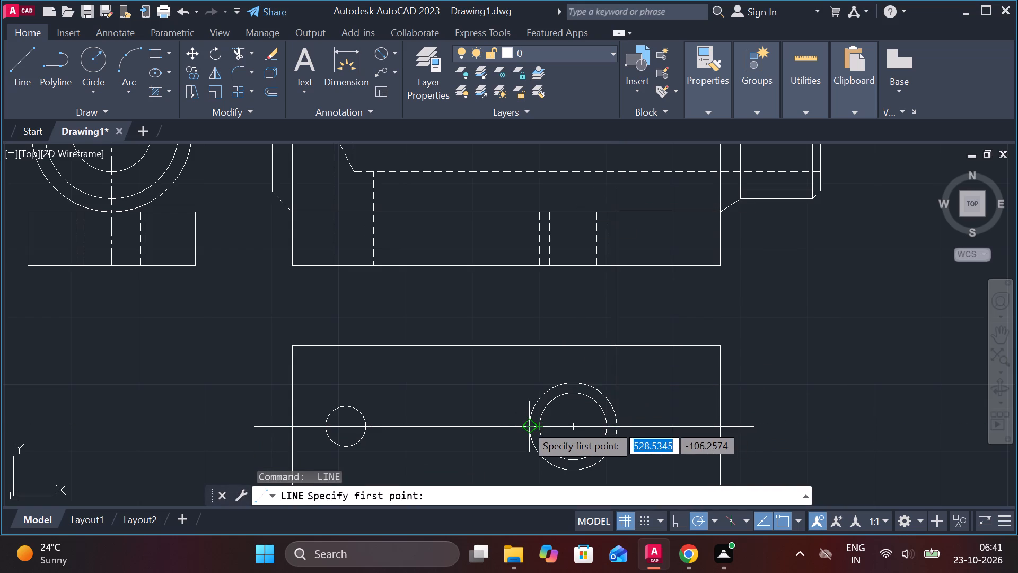
click(529, 193)
key(Escape)
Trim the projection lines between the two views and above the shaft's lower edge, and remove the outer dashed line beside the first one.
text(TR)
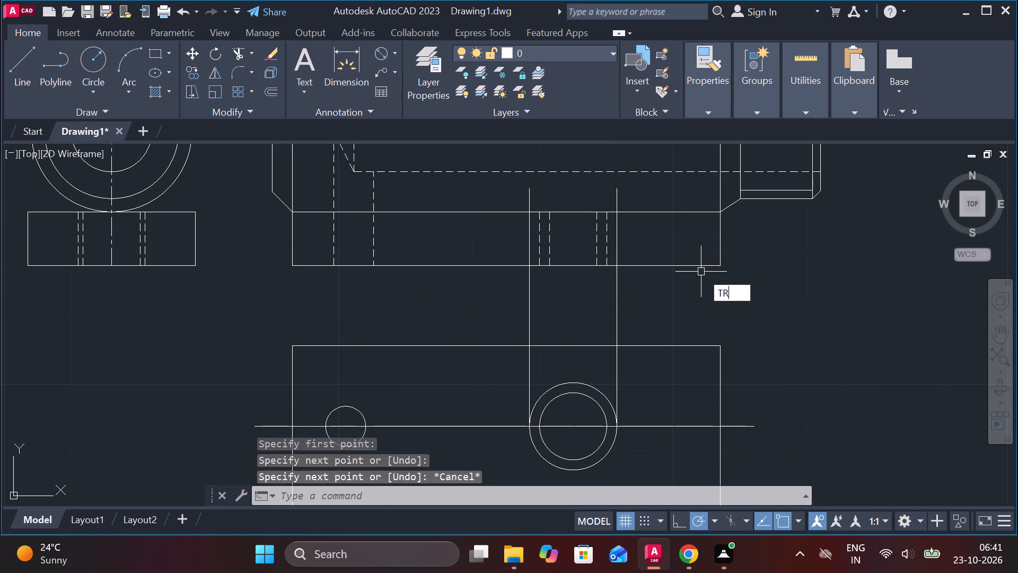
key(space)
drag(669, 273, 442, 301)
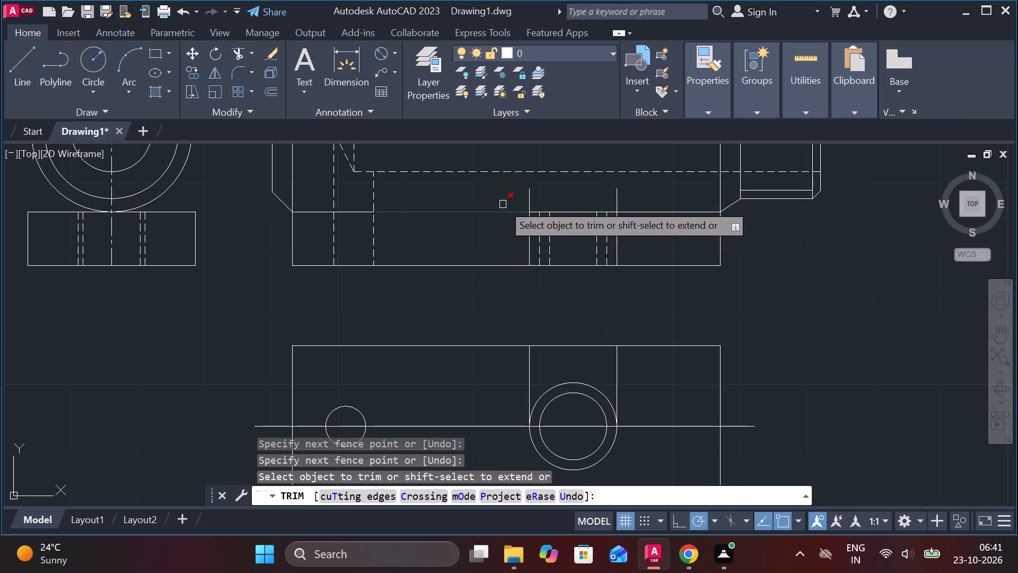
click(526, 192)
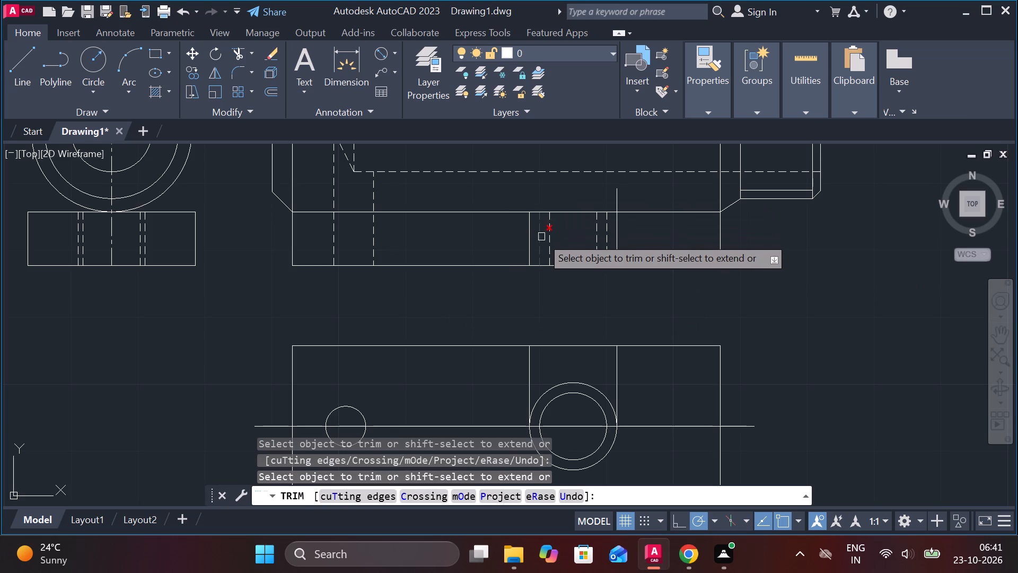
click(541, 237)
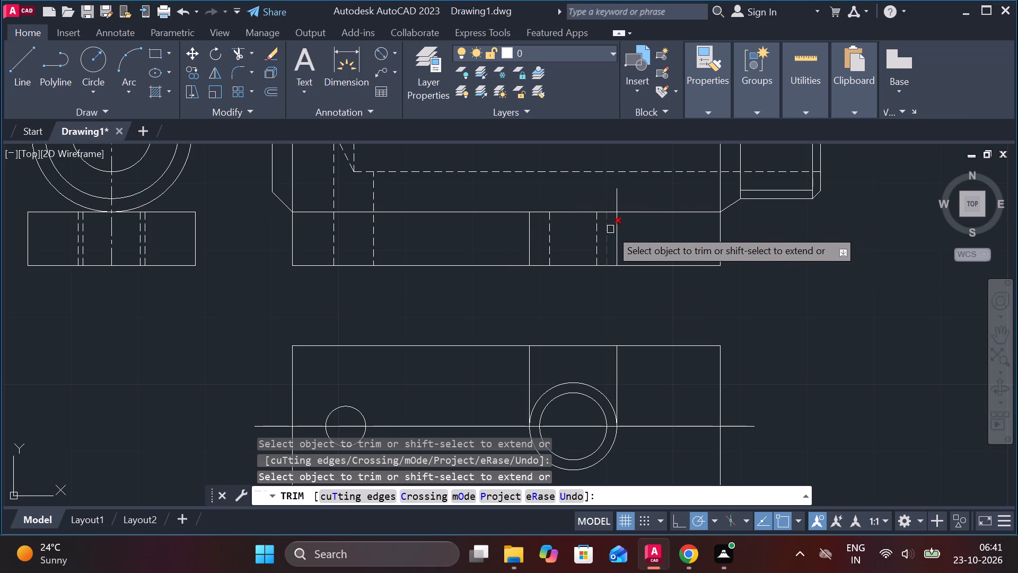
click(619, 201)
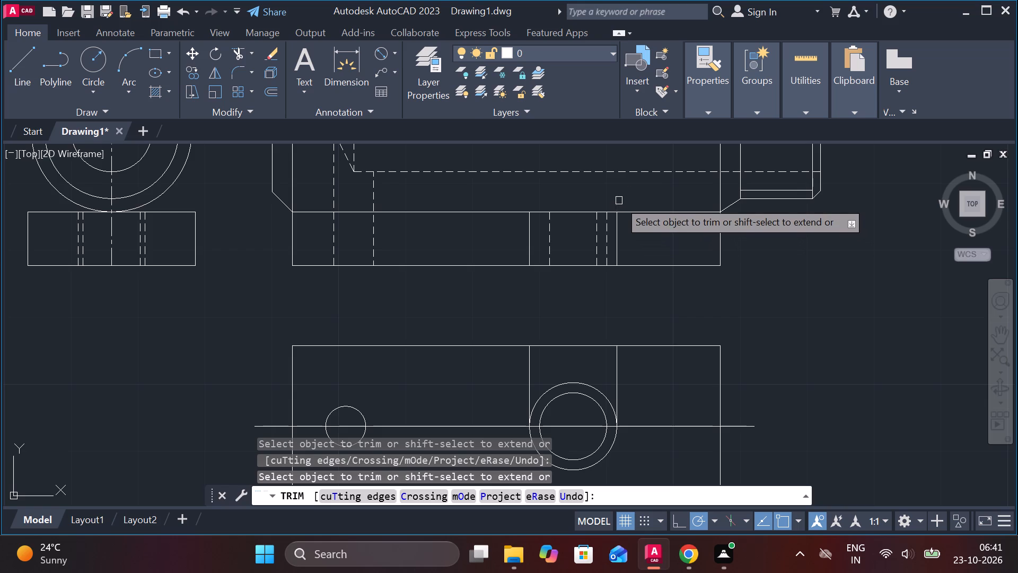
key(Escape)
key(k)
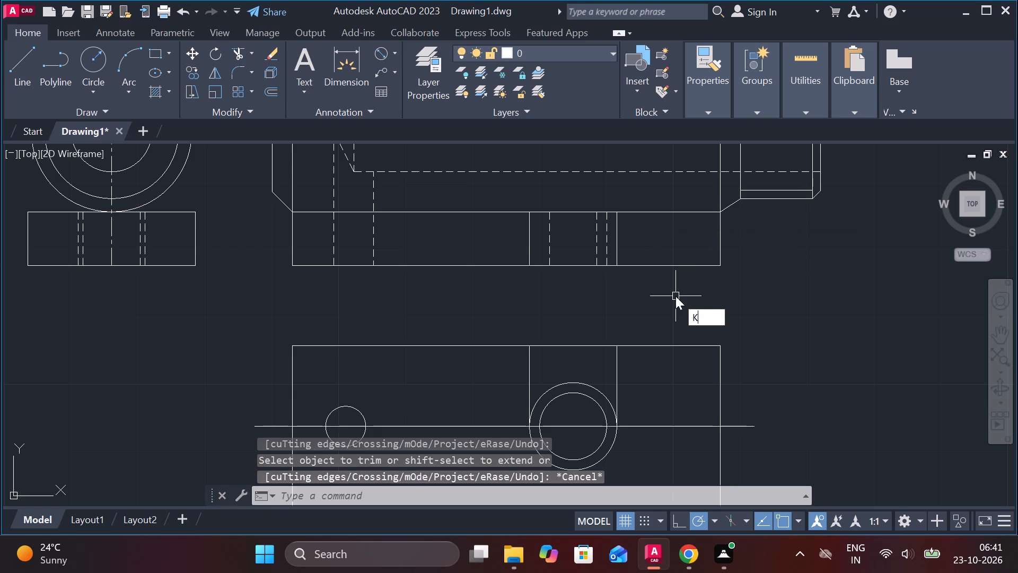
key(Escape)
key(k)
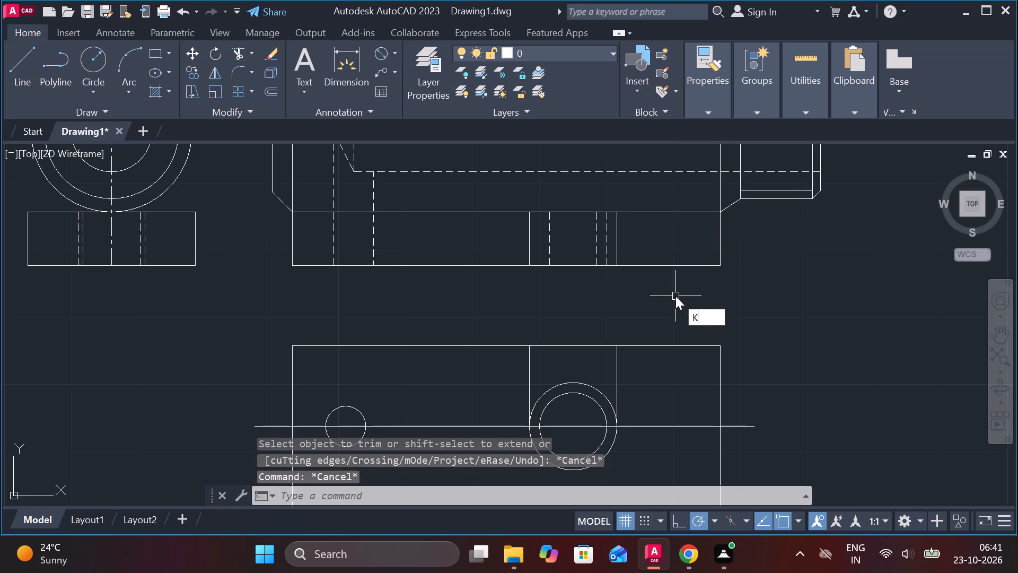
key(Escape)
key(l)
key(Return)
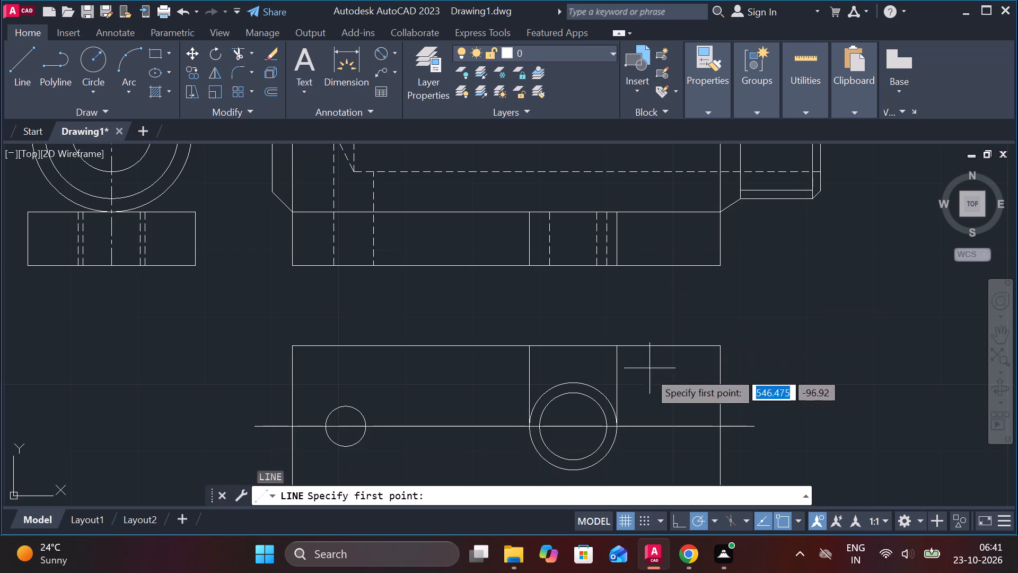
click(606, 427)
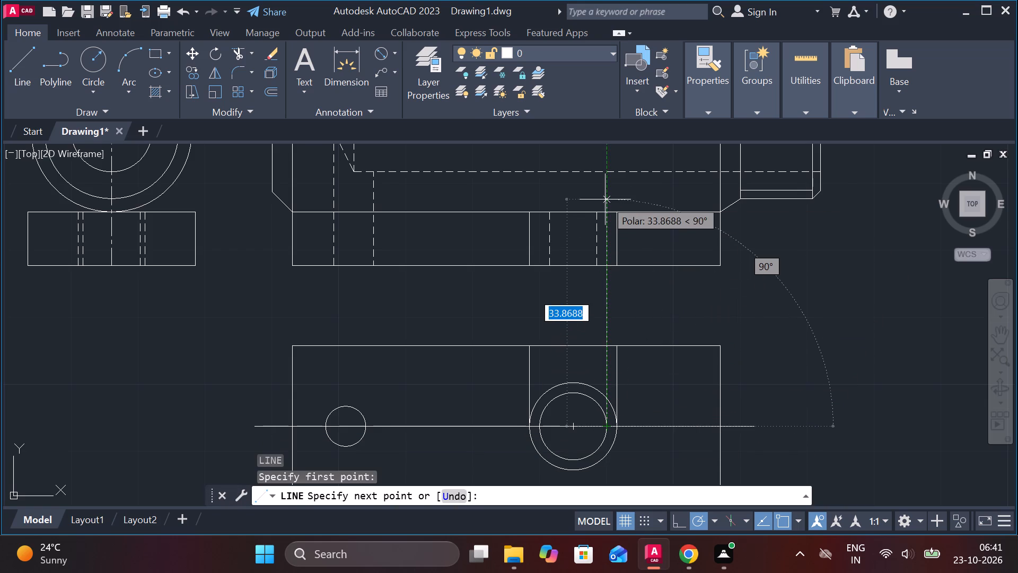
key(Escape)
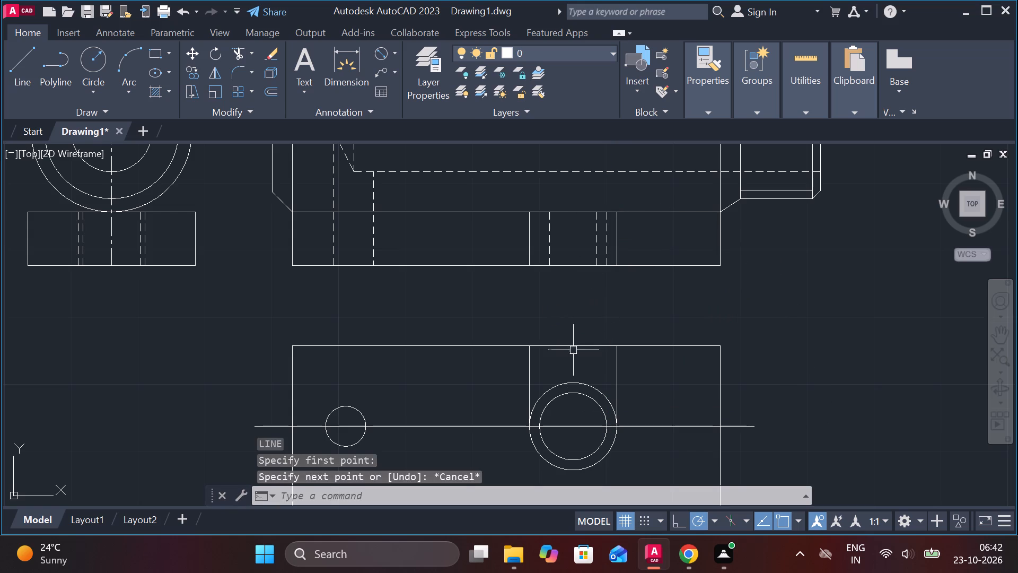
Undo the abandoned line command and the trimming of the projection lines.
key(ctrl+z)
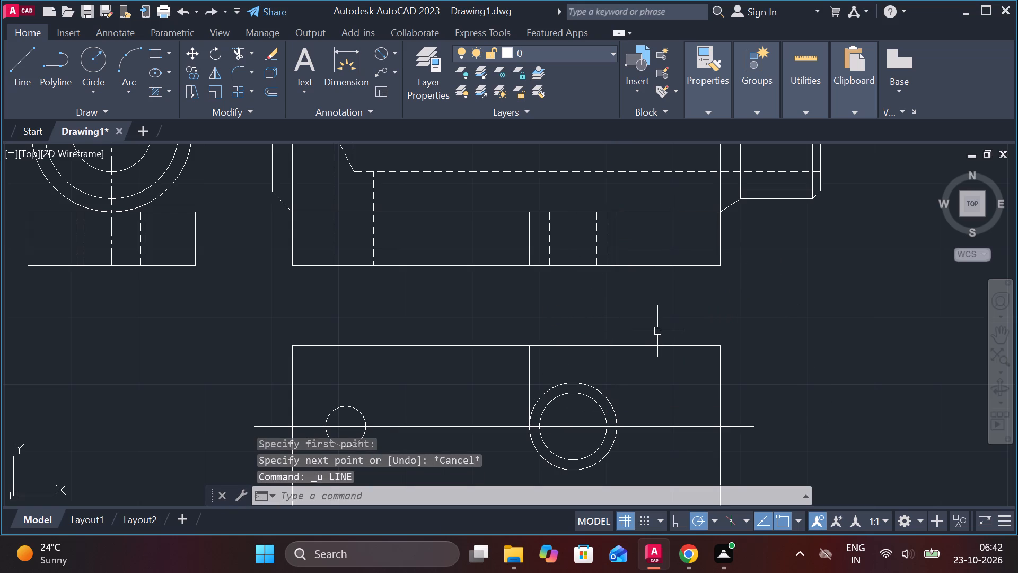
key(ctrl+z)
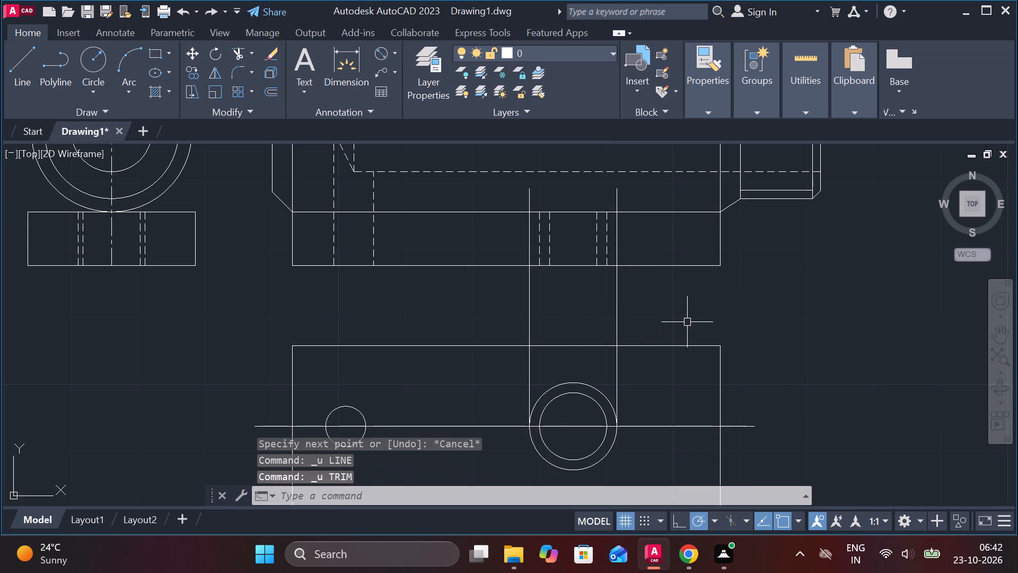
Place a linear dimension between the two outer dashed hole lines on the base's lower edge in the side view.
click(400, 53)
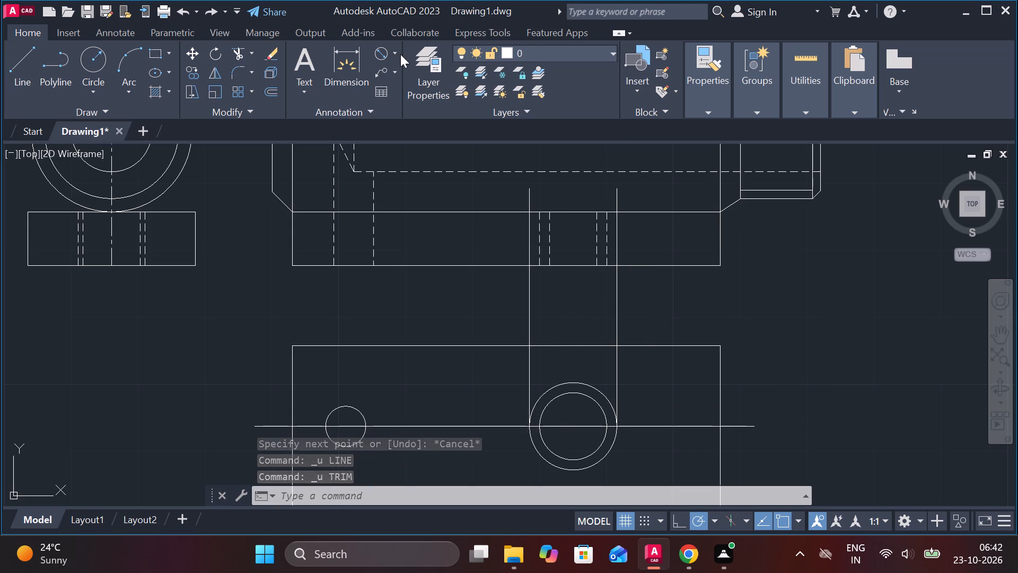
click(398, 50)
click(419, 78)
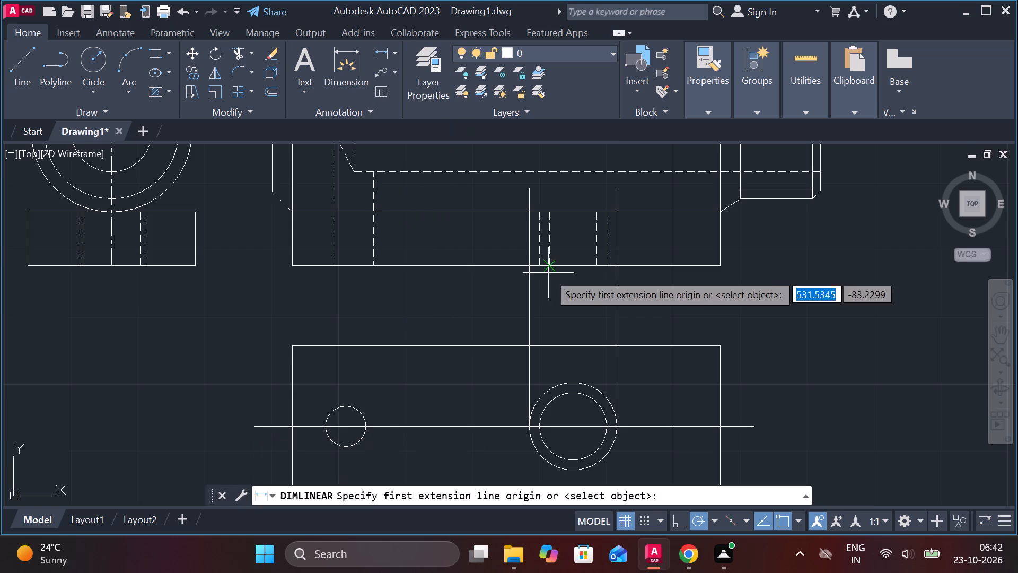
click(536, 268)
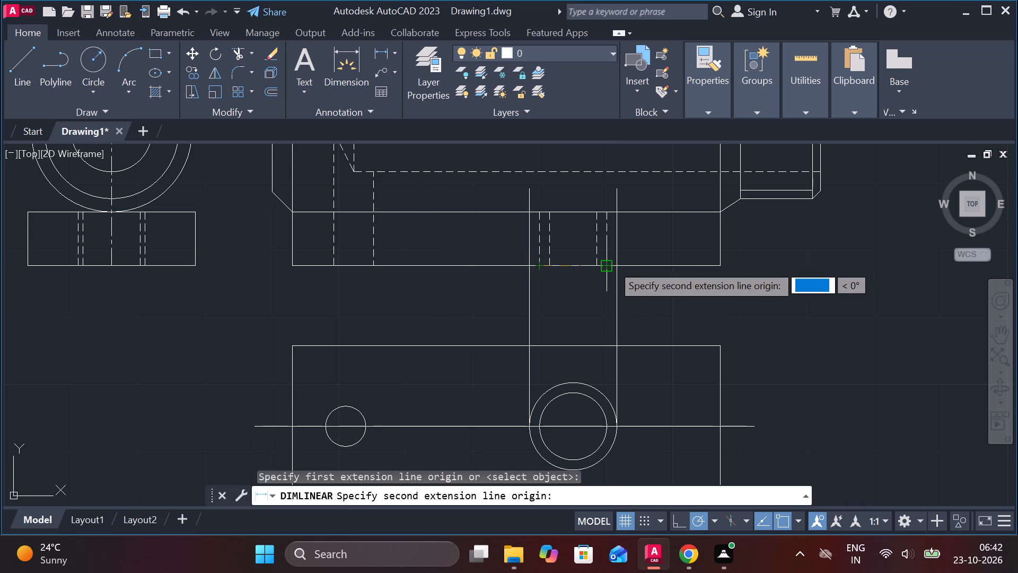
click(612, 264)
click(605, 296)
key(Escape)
Erase the two inner dashed hole lines in the base of the side view.
scroll(598, 248, up, 2)
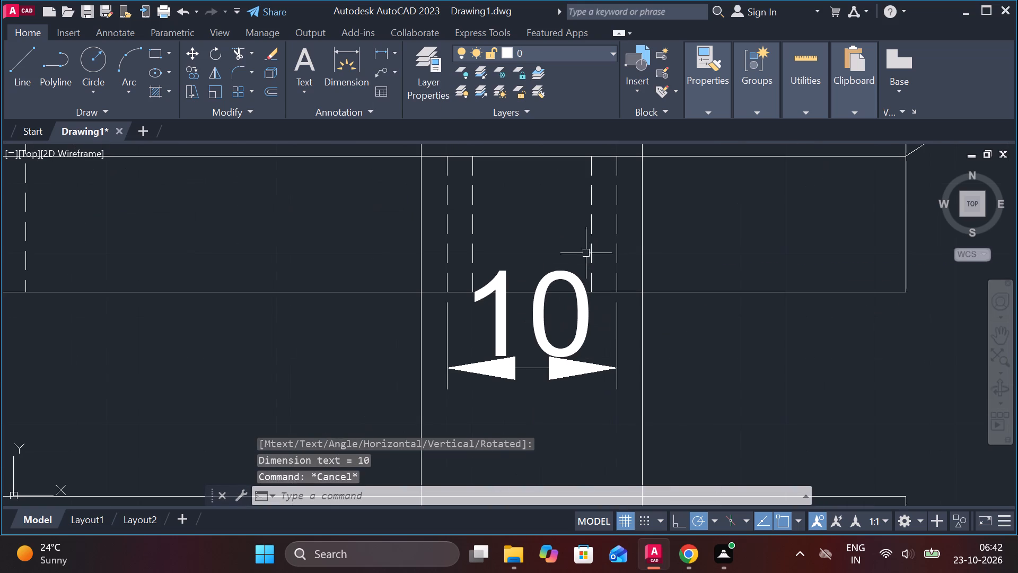
click(472, 219)
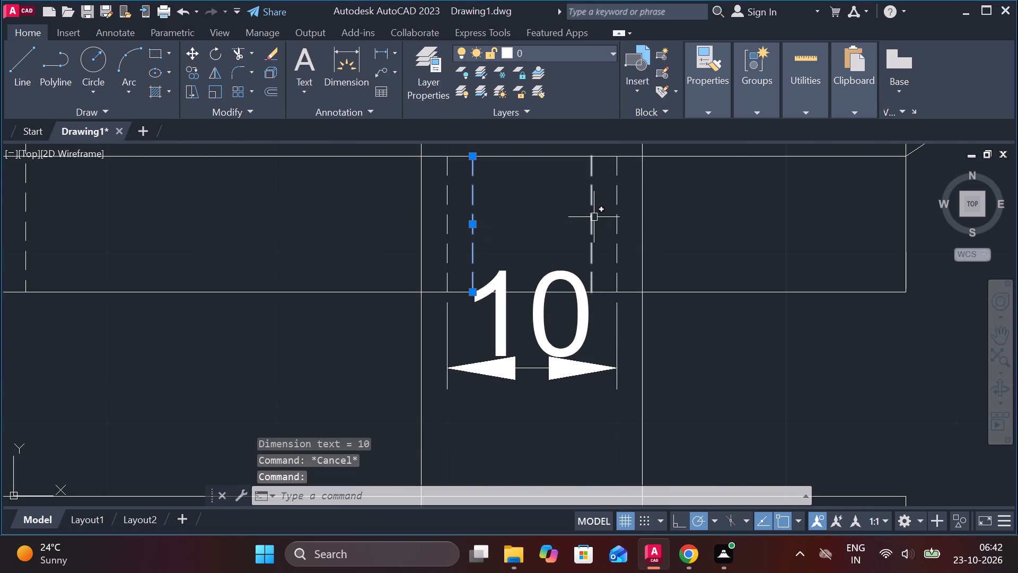
click(594, 217)
text(E TR)
Trim both projection lines above the shaft's lower edge and in the gap between the base and the lower rectangle.
key(space)
scroll(490, 240, down, 2)
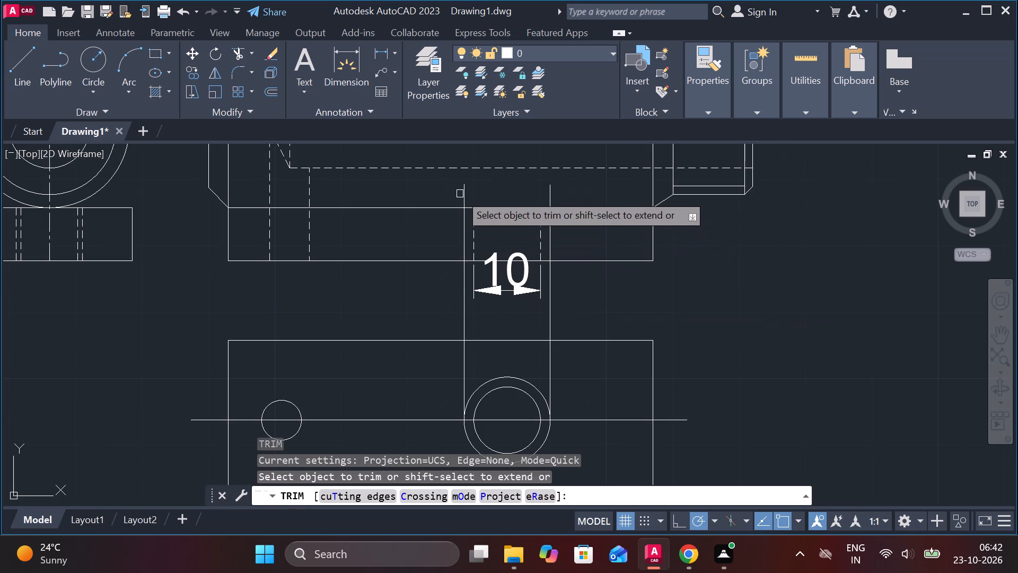
click(460, 194)
click(561, 194)
drag(577, 306, 576, 306)
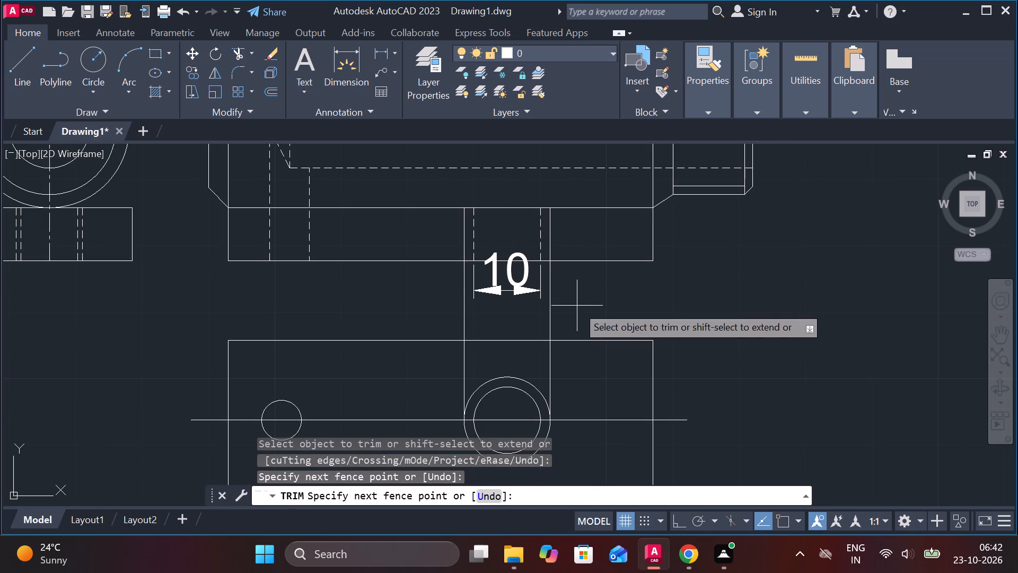
drag(576, 306, 400, 307)
key(Escape)
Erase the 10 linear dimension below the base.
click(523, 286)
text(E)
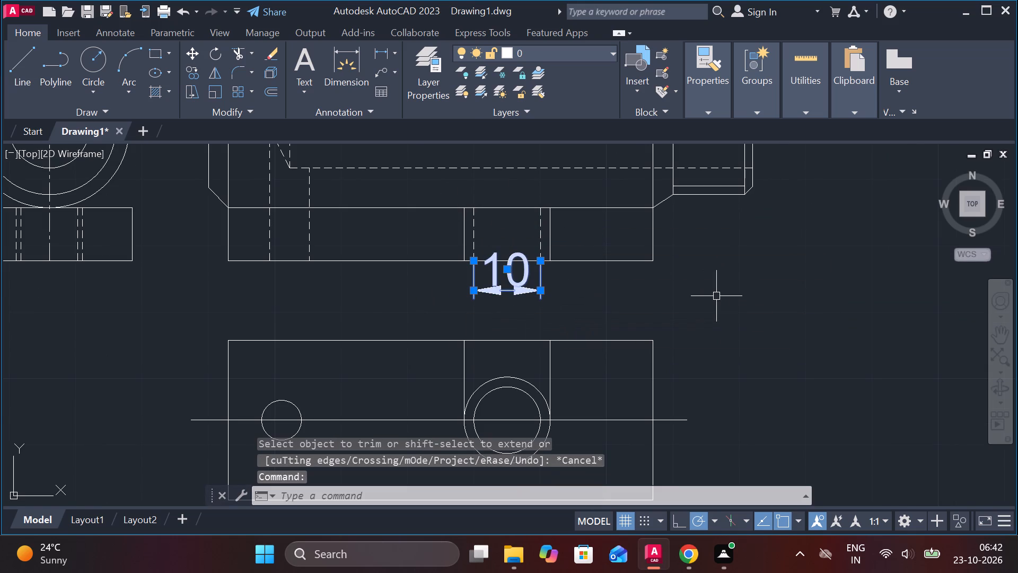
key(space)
Erase the two leftover vertical projection segments above the concentric circles in the lower rectangle.
click(548, 353)
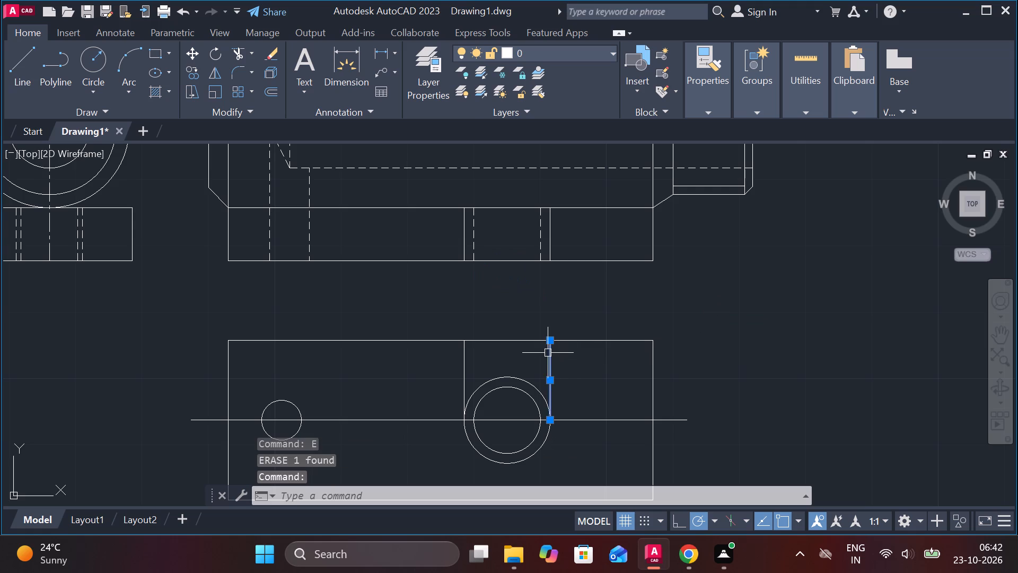
click(463, 363)
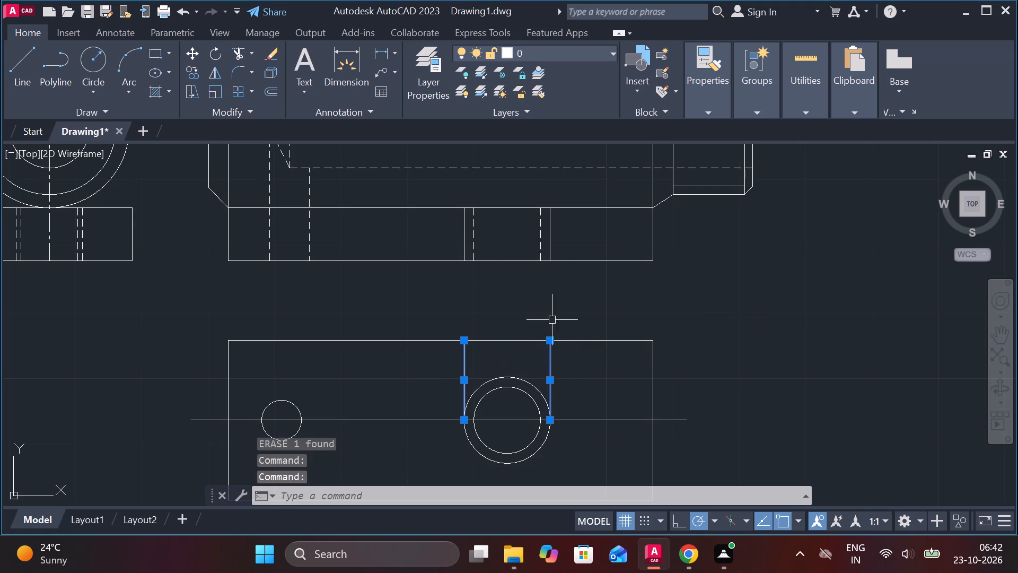
text(E)
key(space)
Set the linetype of the four vertical lines of the larger hole in the side view's base to DASHED.
drag(578, 236, 556, 236)
click(417, 237)
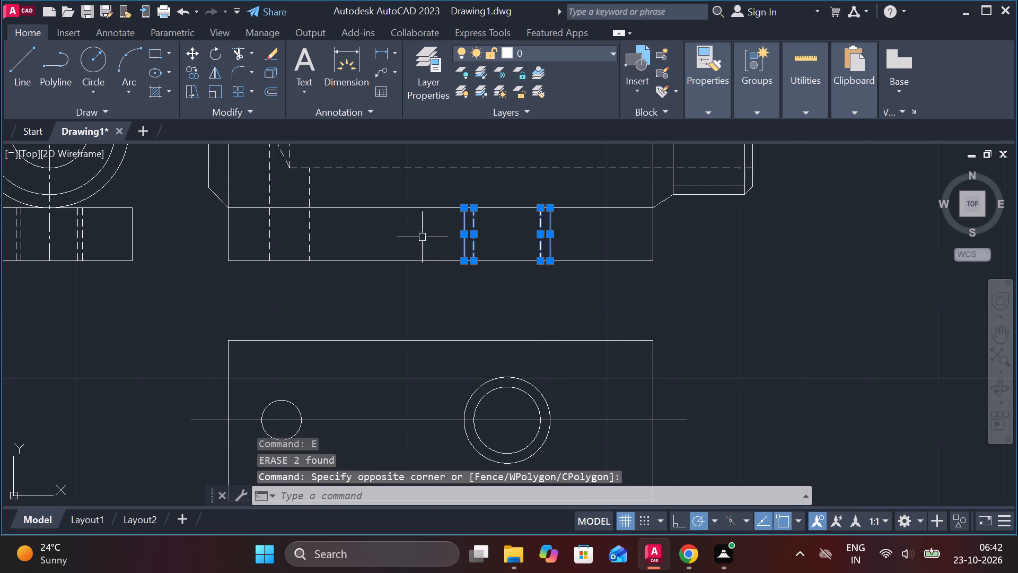
click(695, 116)
click(828, 171)
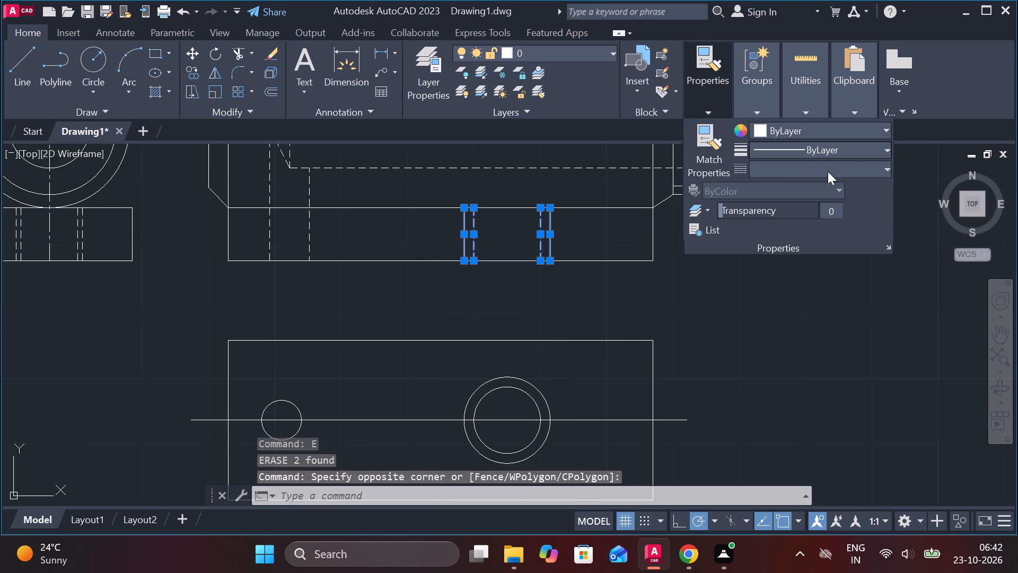
click(800, 255)
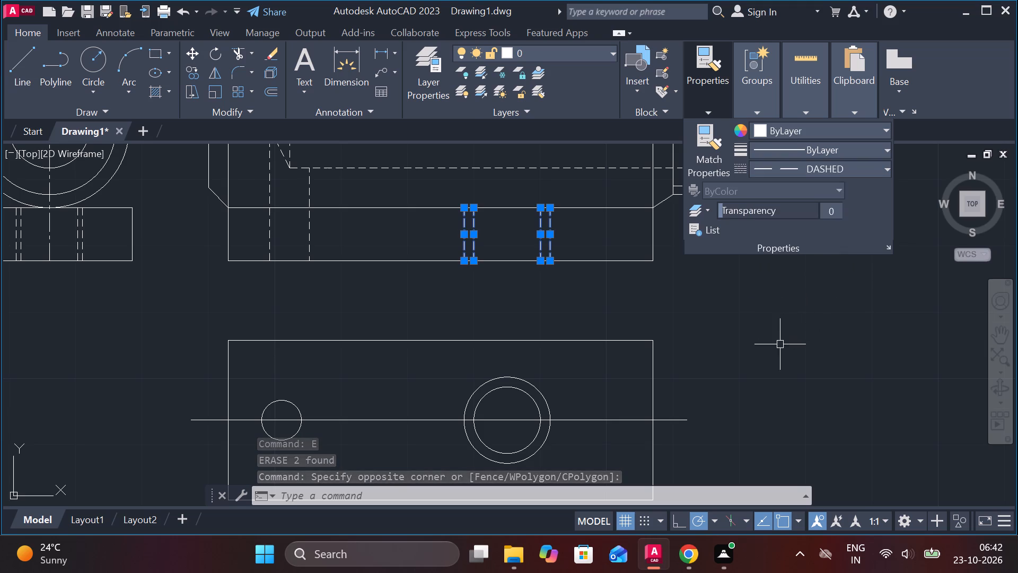
key(Escape)
Set the linetype of the horizontal line through both holes in the lower rectangle to CENTER.
scroll(782, 355, down, 2)
middle_drag(770, 355, 740, 298)
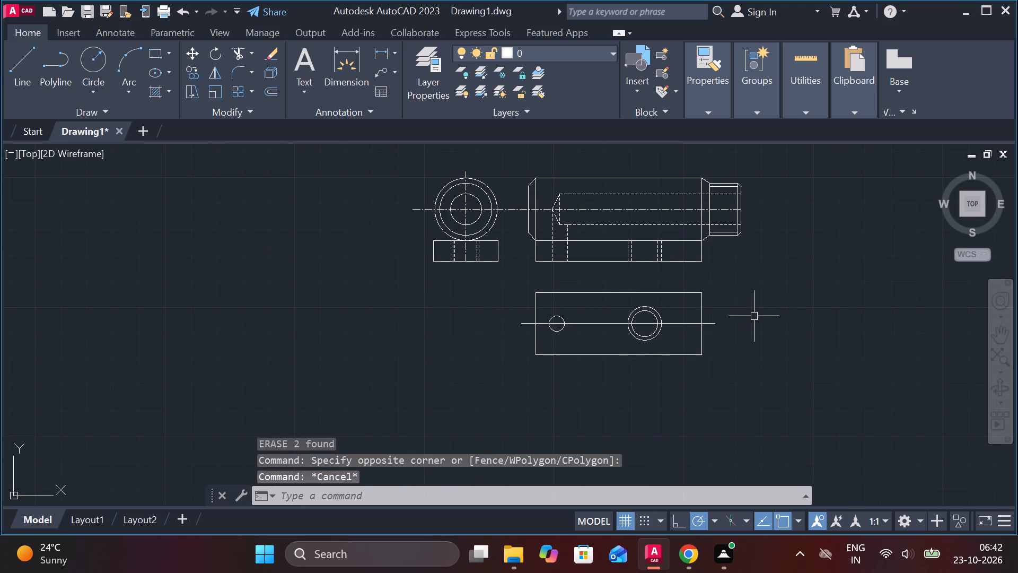
click(616, 326)
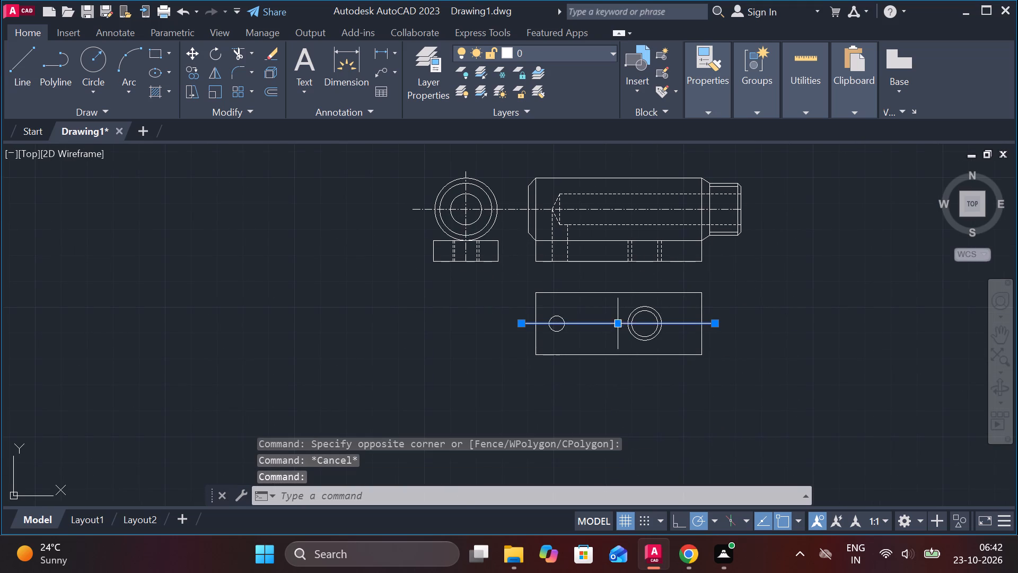
click(715, 119)
click(716, 116)
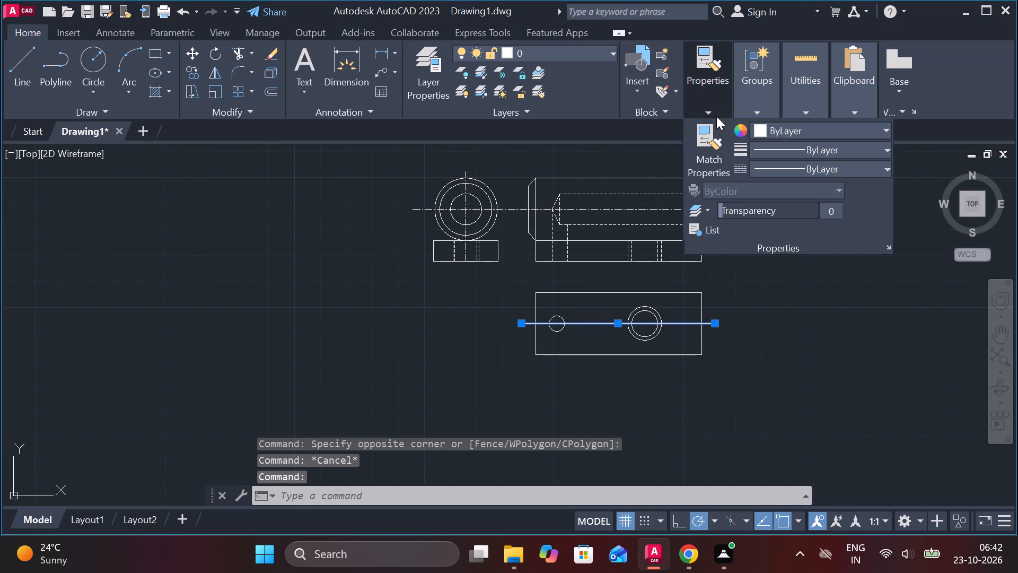
click(764, 170)
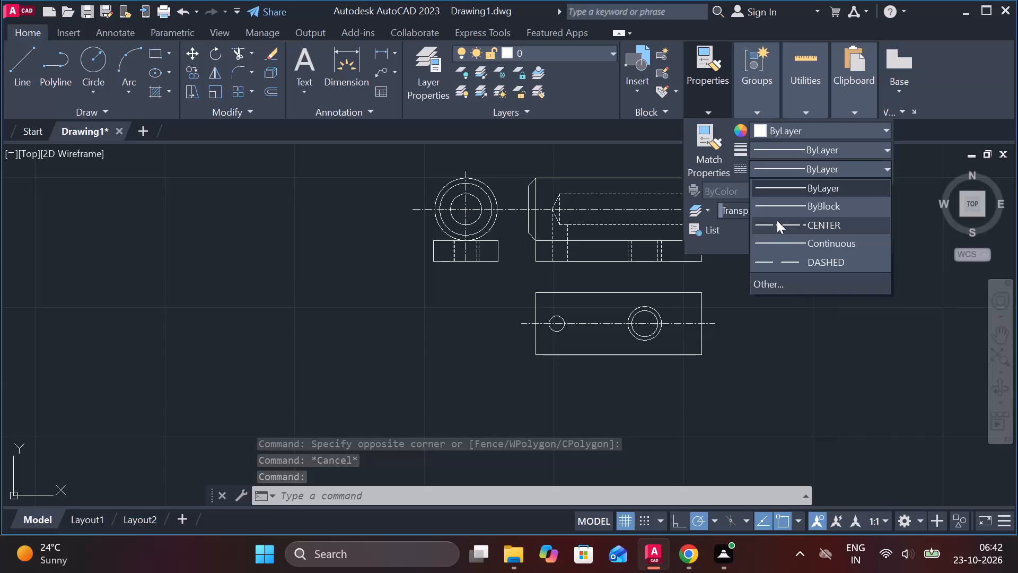
click(777, 220)
key(Escape)
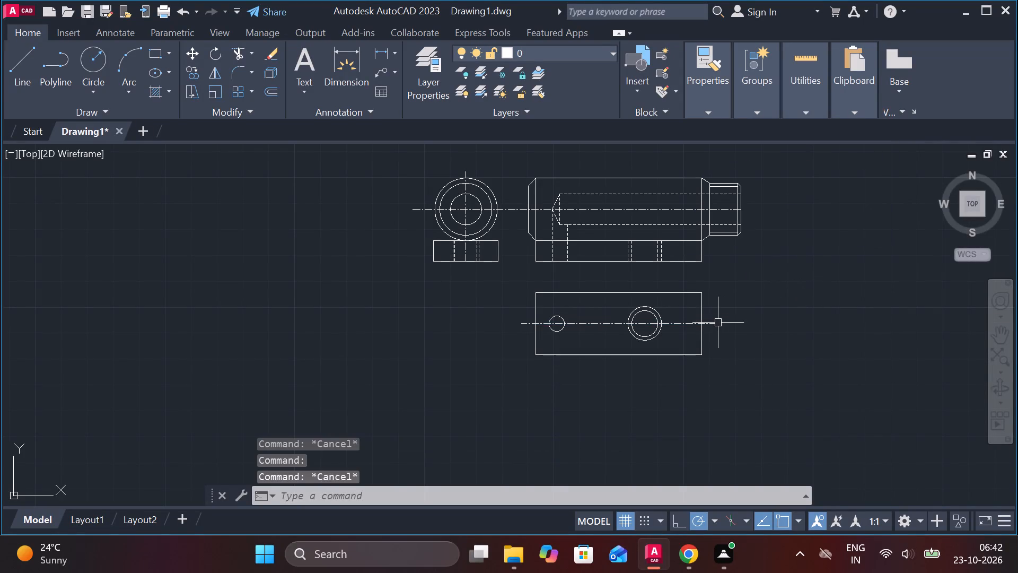
Set the linetype of the outer concentric circle in the lower rectangle to DASHED.
scroll(681, 302, up, 2)
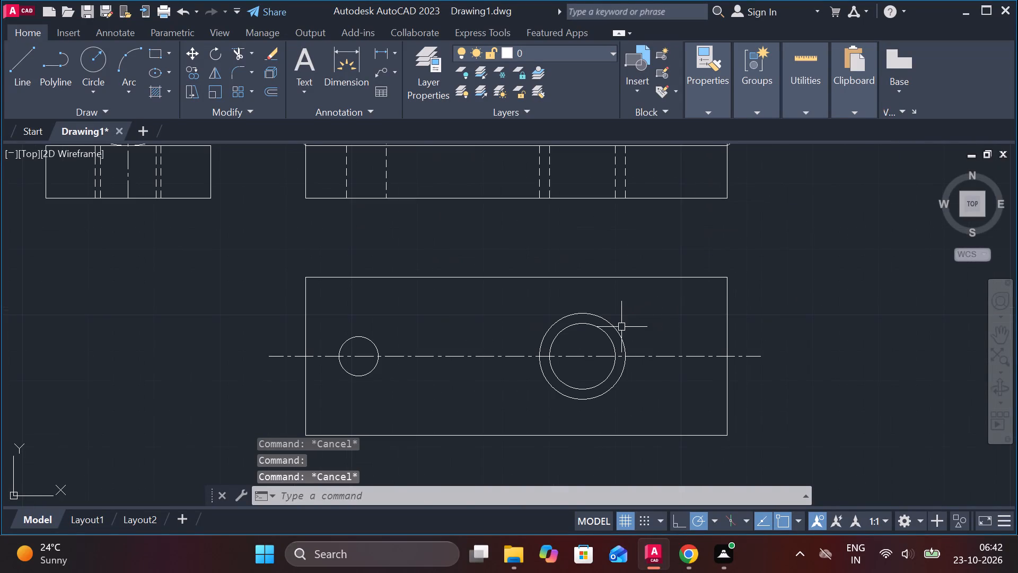
click(621, 327)
click(618, 318)
click(618, 324)
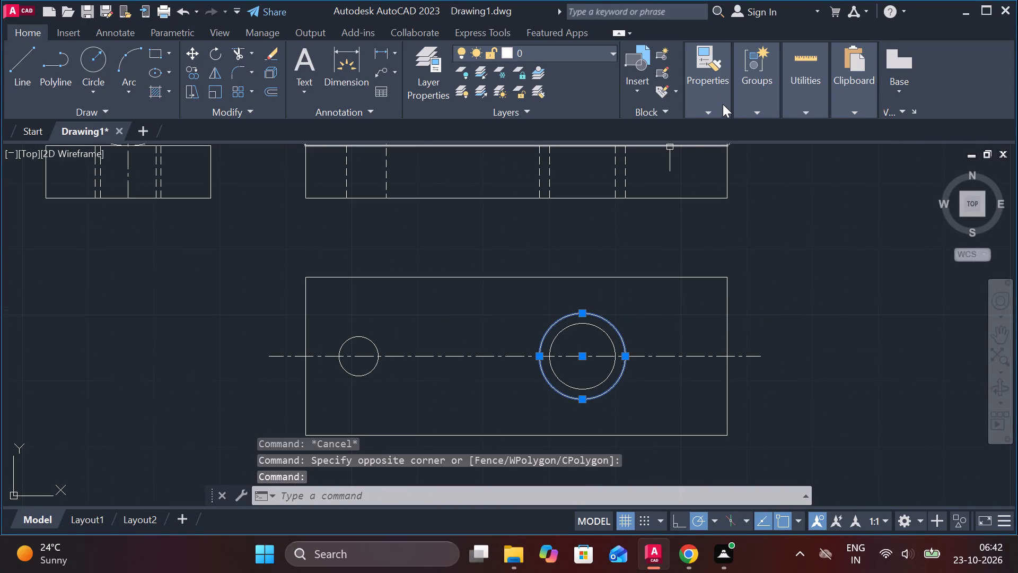
click(722, 108)
click(784, 166)
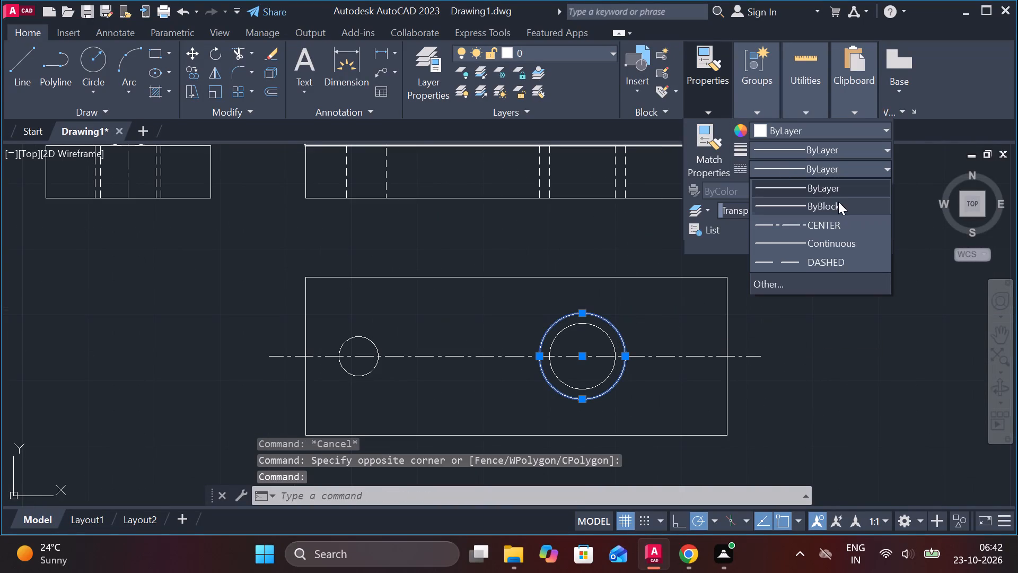
click(792, 264)
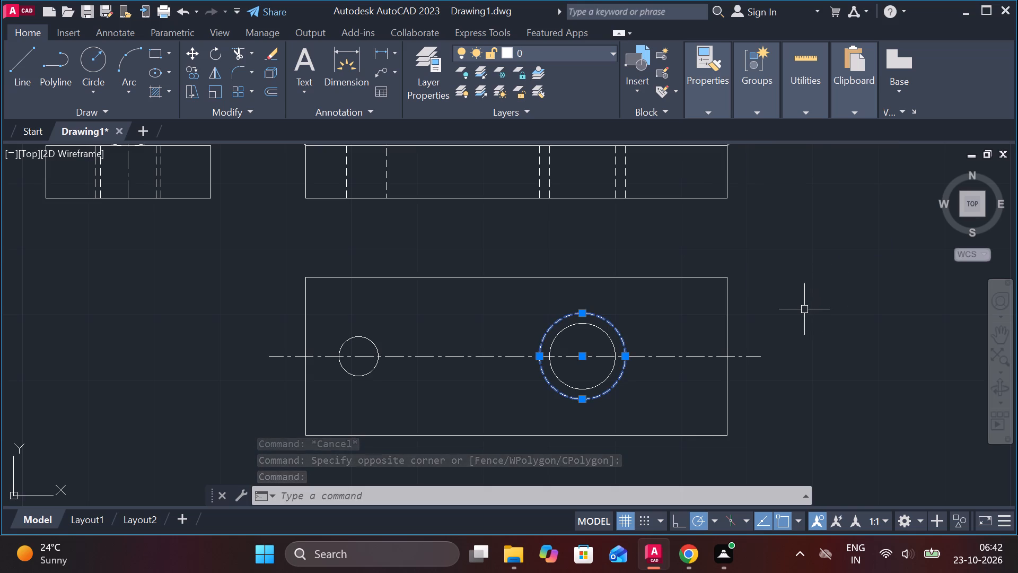
key(Escape)
Add a multileader from the inner concentric circle in the lower rectangle with the text M1O*1.5, using the letter O.
click(396, 52)
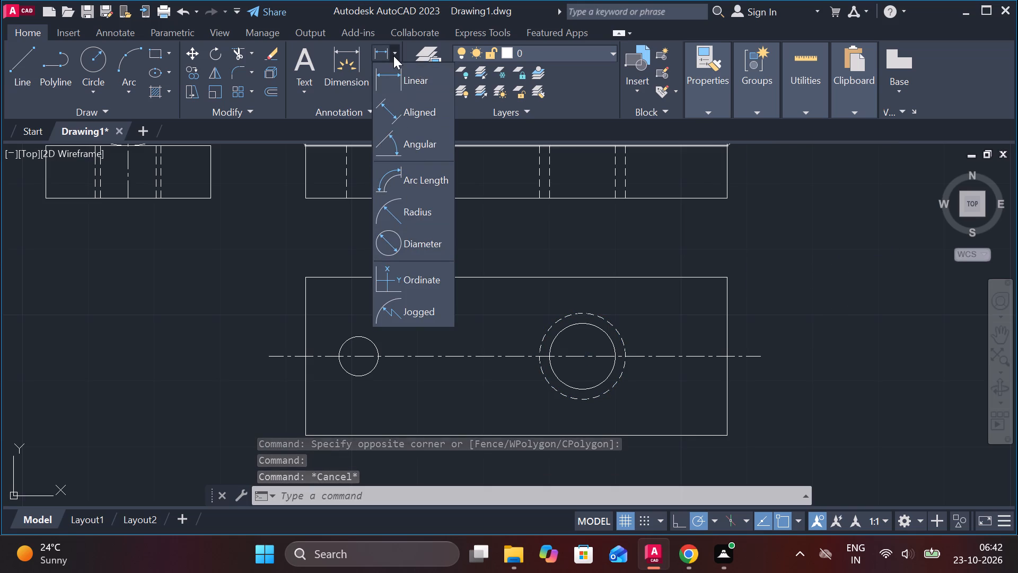
click(393, 56)
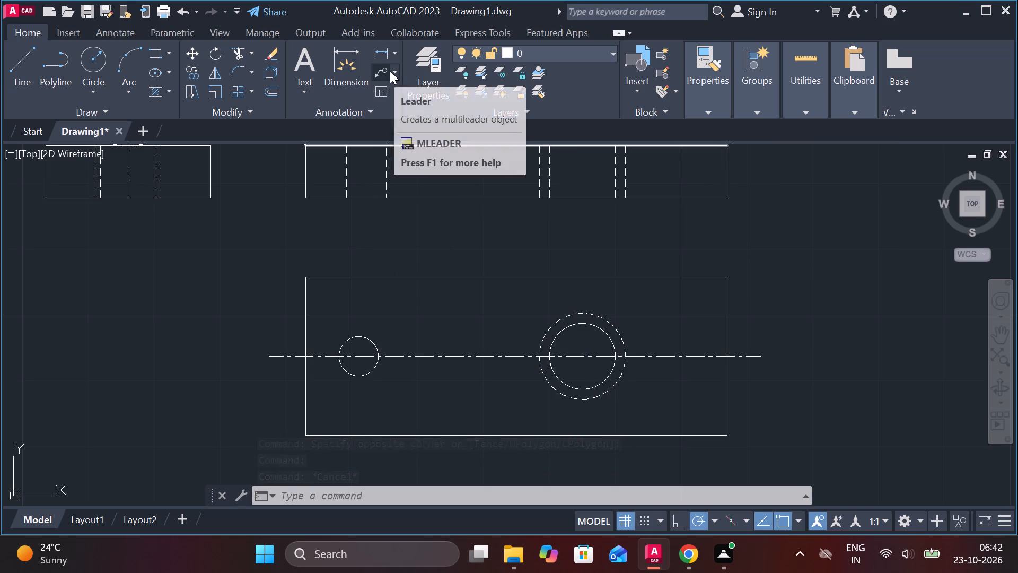
click(386, 71)
click(563, 327)
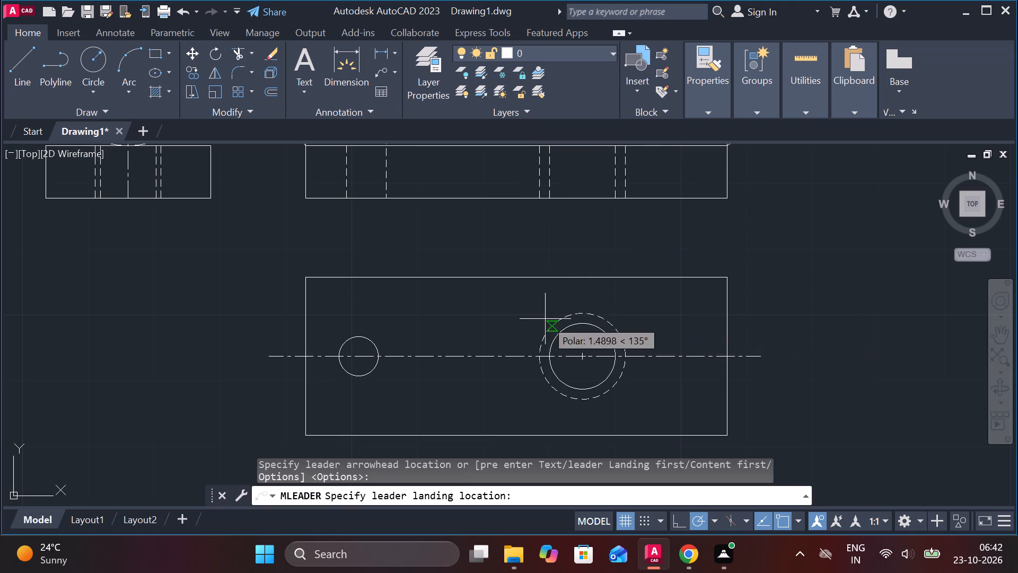
click(518, 314)
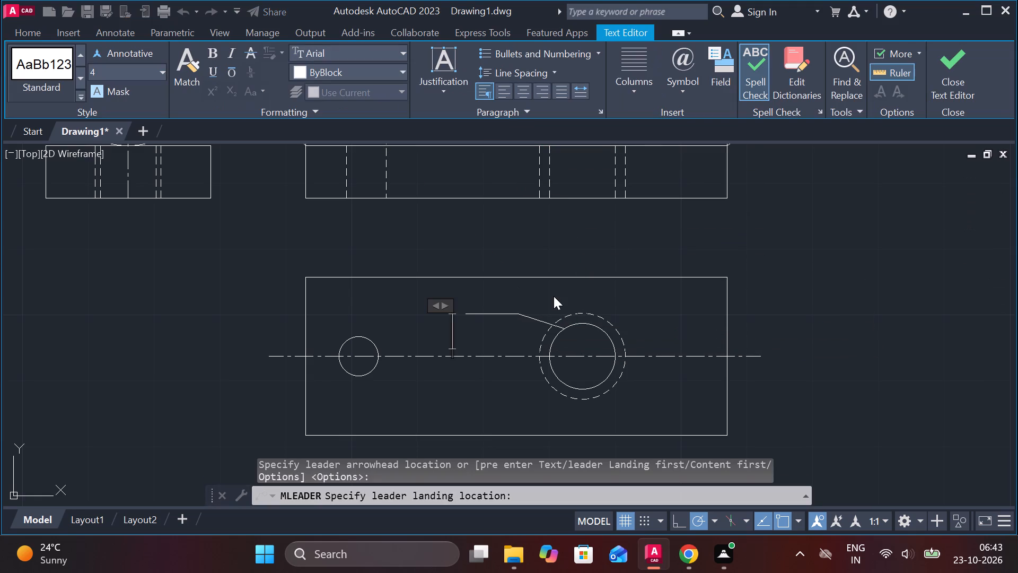
text(M1)
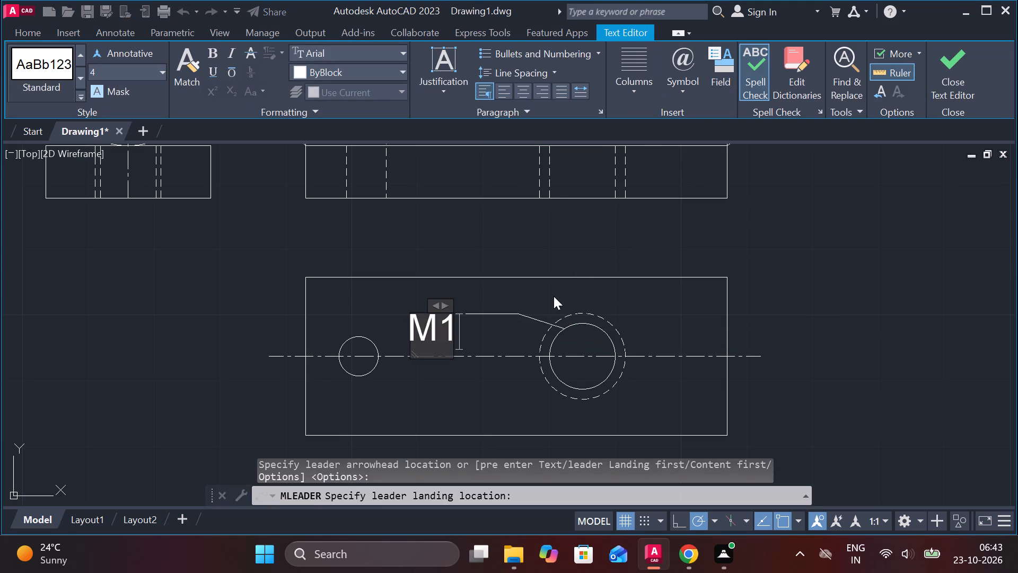
key(o)
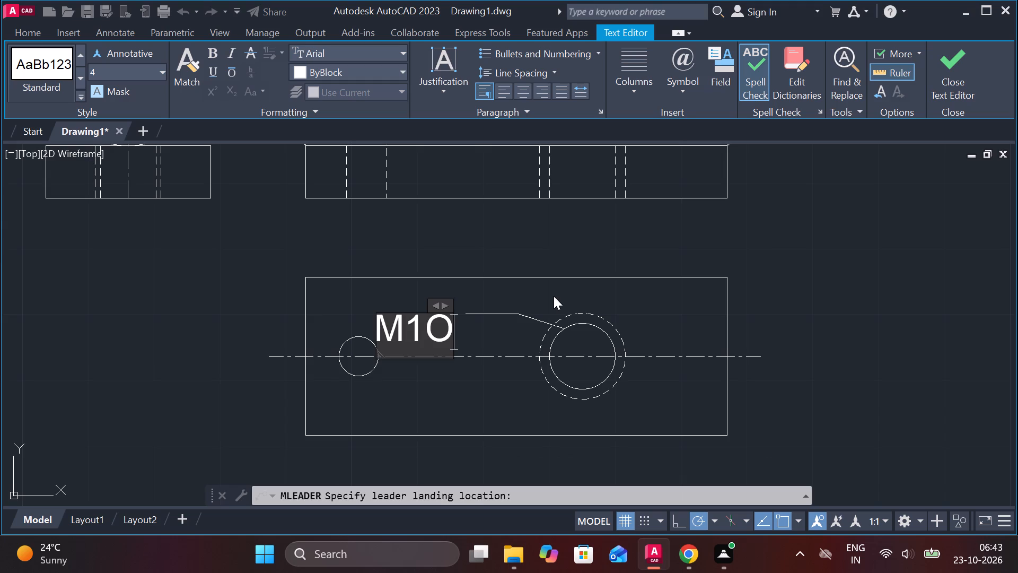
key(shift+asterisk)
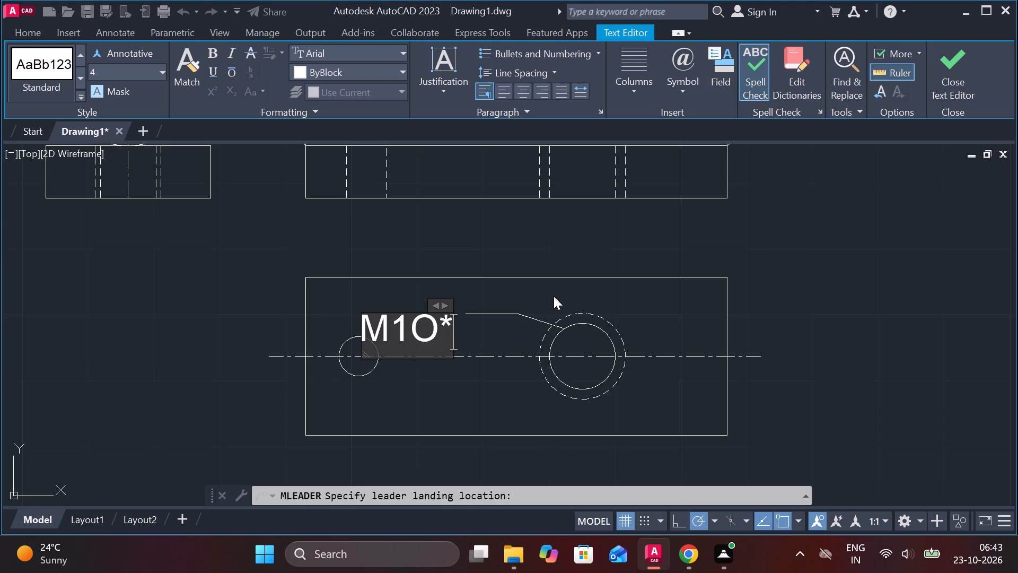
text(1.5)
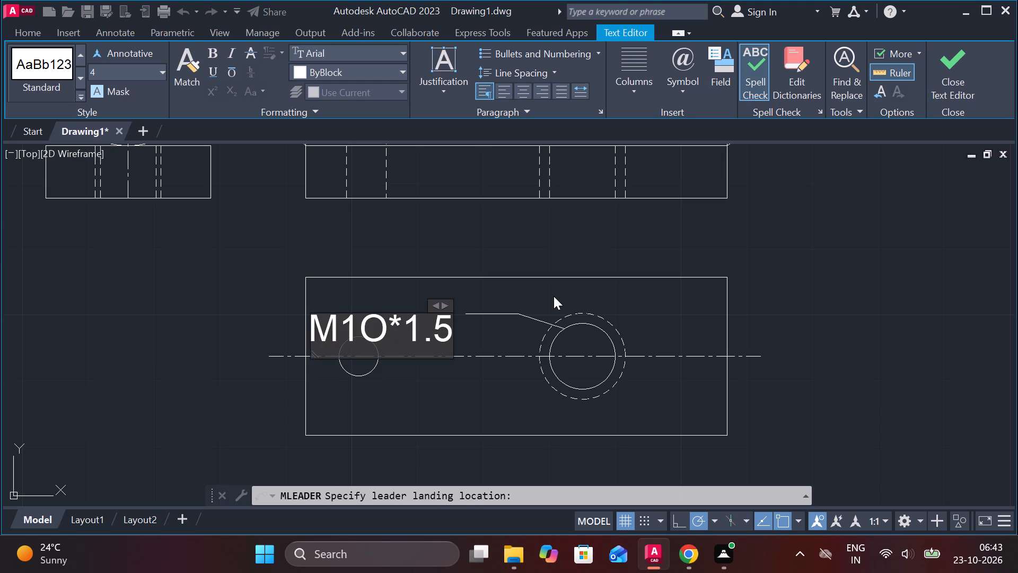
click(954, 64)
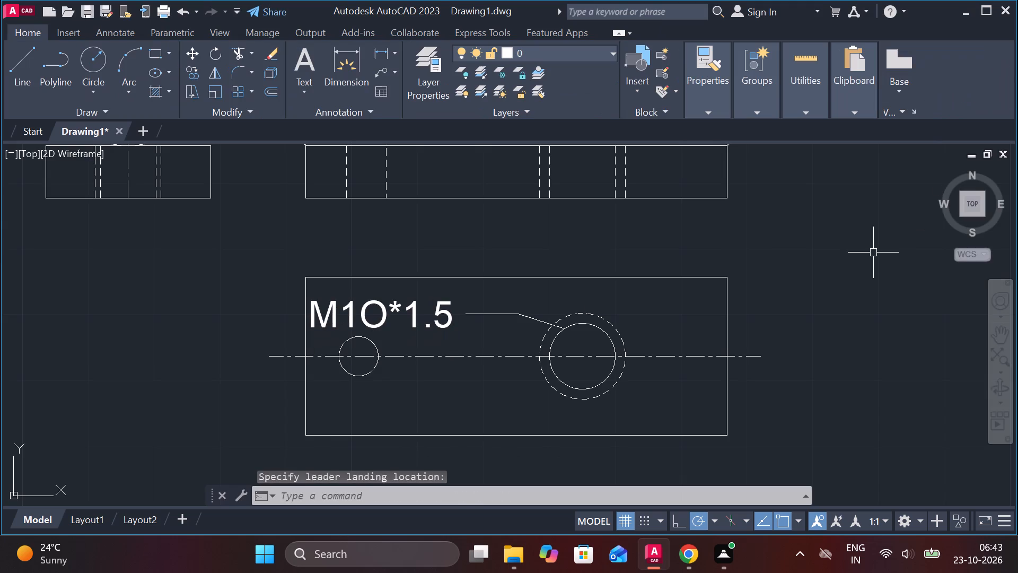
Correct the leader text to M10*1.5, with the digit zero after the 1.
scroll(709, 264, down, 1)
scroll(676, 310, down, 1)
scroll(604, 321, up, 2)
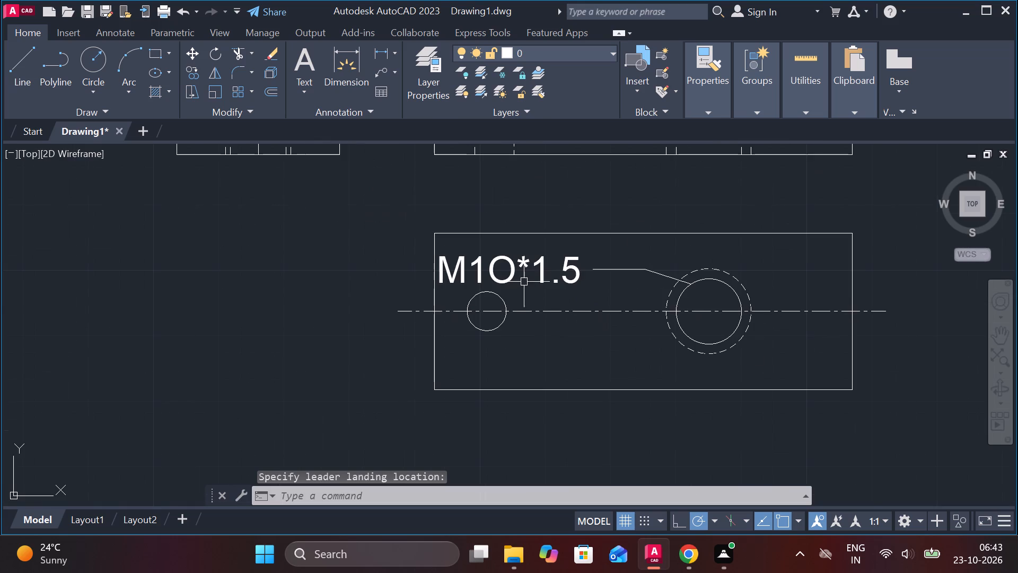
double_click(517, 269)
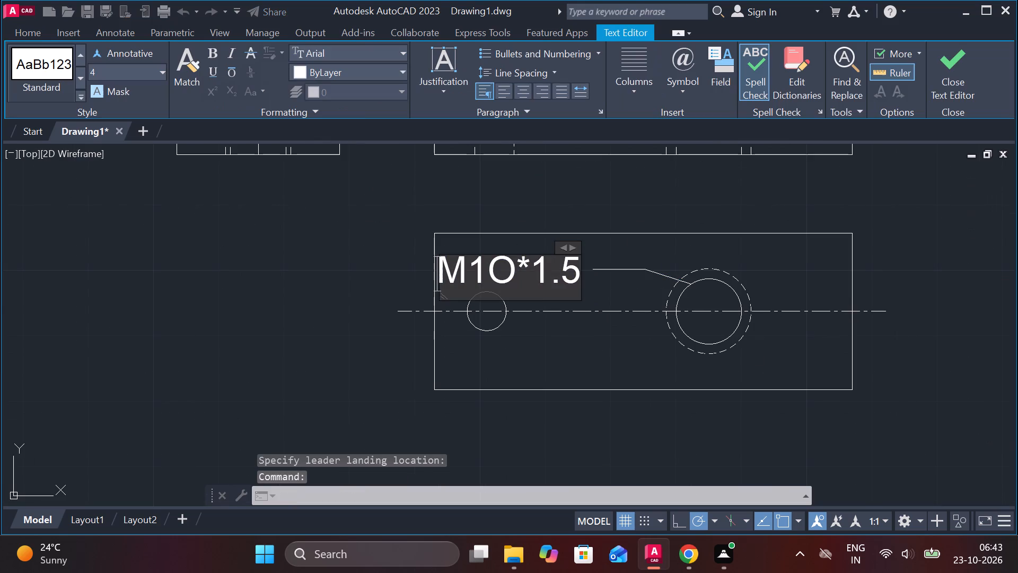
key(Right)
key(Right)
key(Right)
key(BackSpace)
key(0)
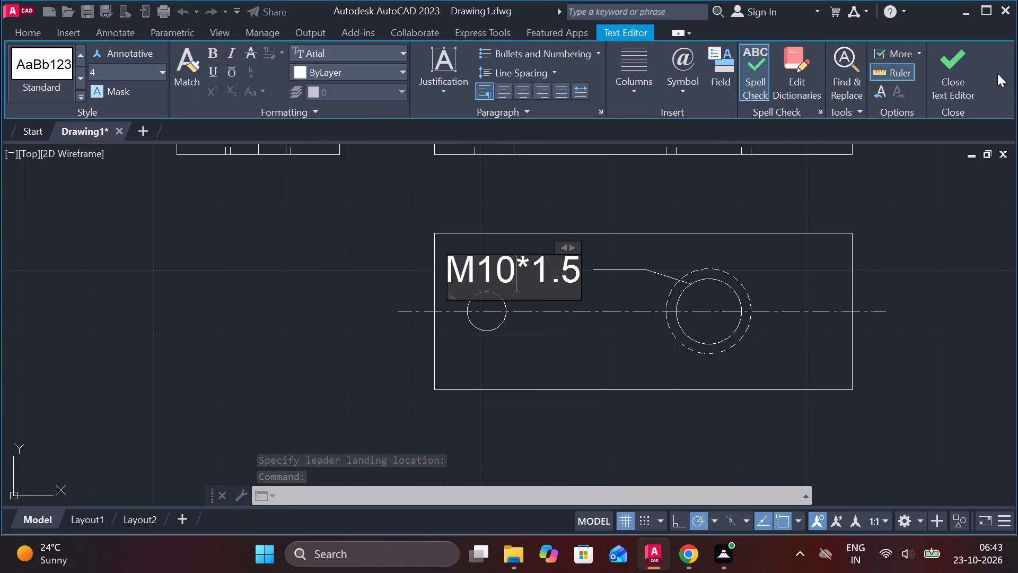
click(965, 56)
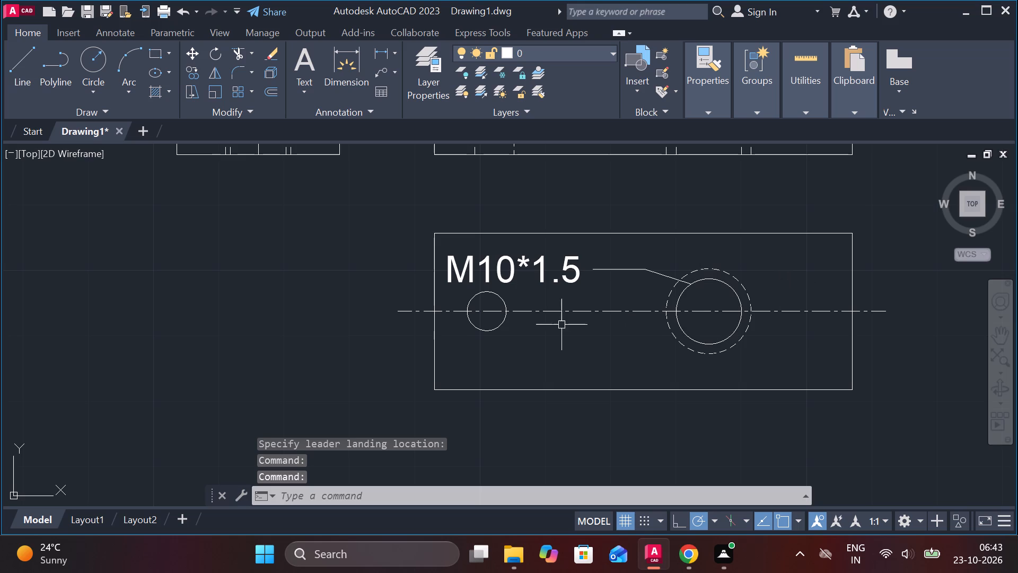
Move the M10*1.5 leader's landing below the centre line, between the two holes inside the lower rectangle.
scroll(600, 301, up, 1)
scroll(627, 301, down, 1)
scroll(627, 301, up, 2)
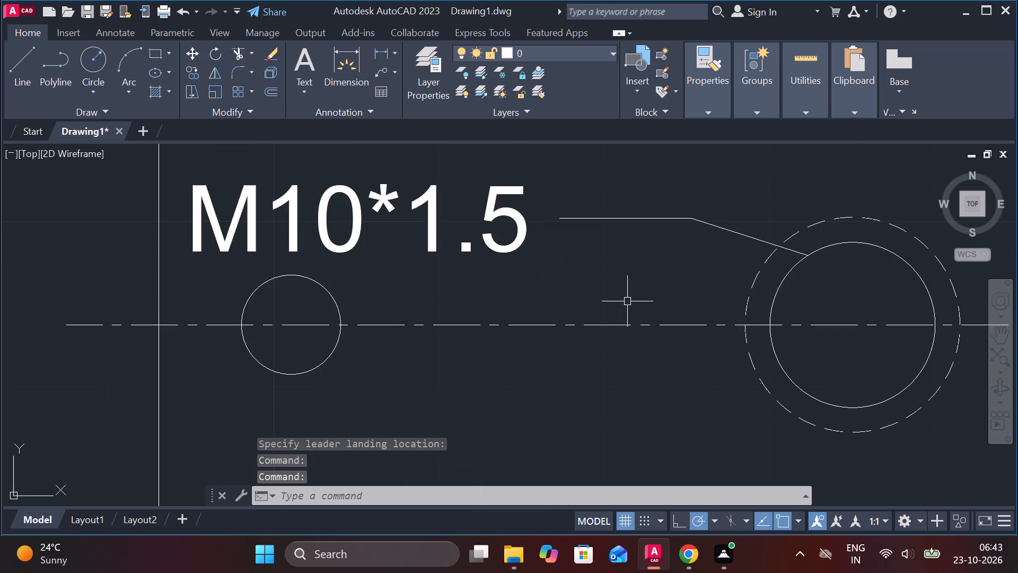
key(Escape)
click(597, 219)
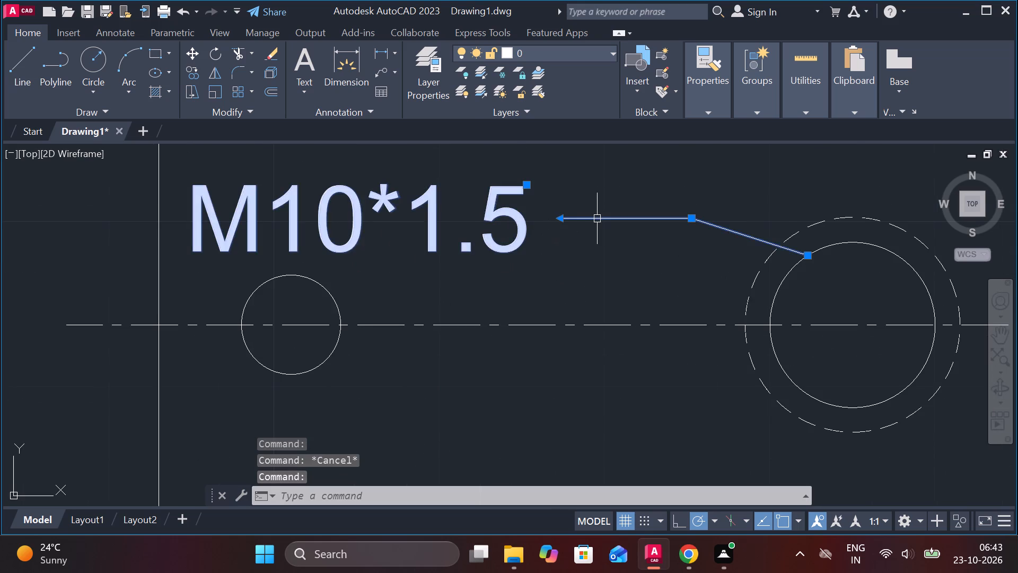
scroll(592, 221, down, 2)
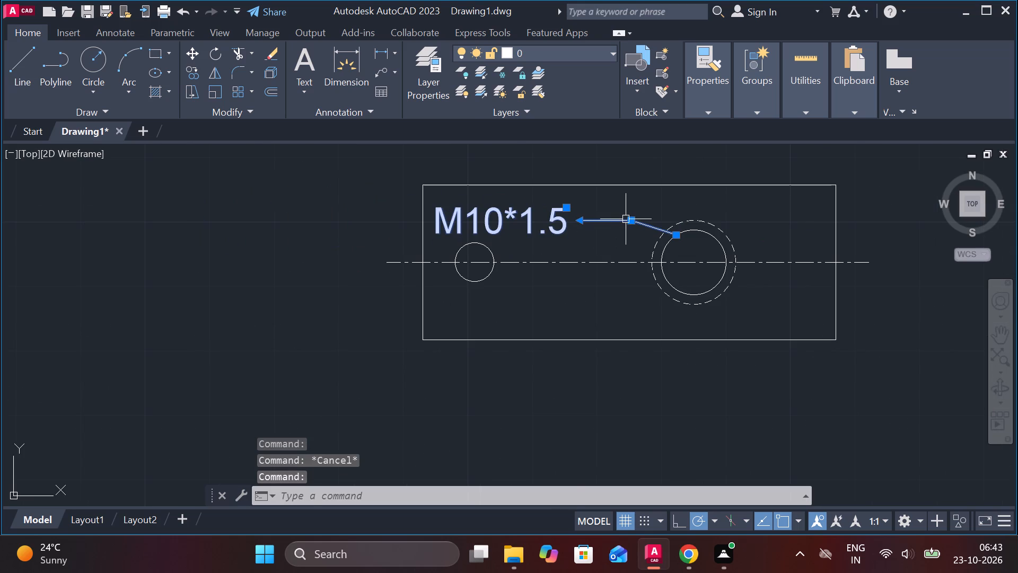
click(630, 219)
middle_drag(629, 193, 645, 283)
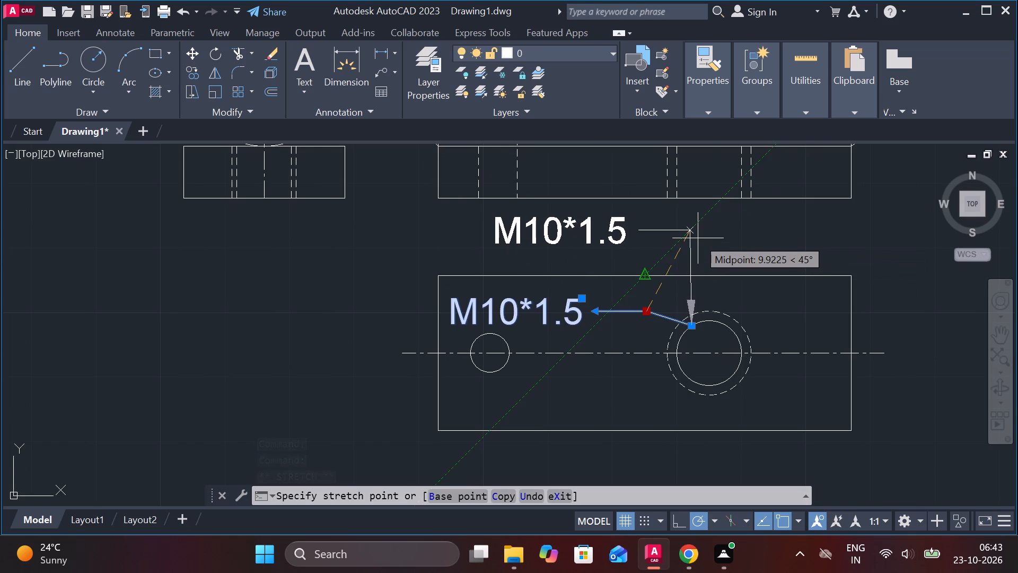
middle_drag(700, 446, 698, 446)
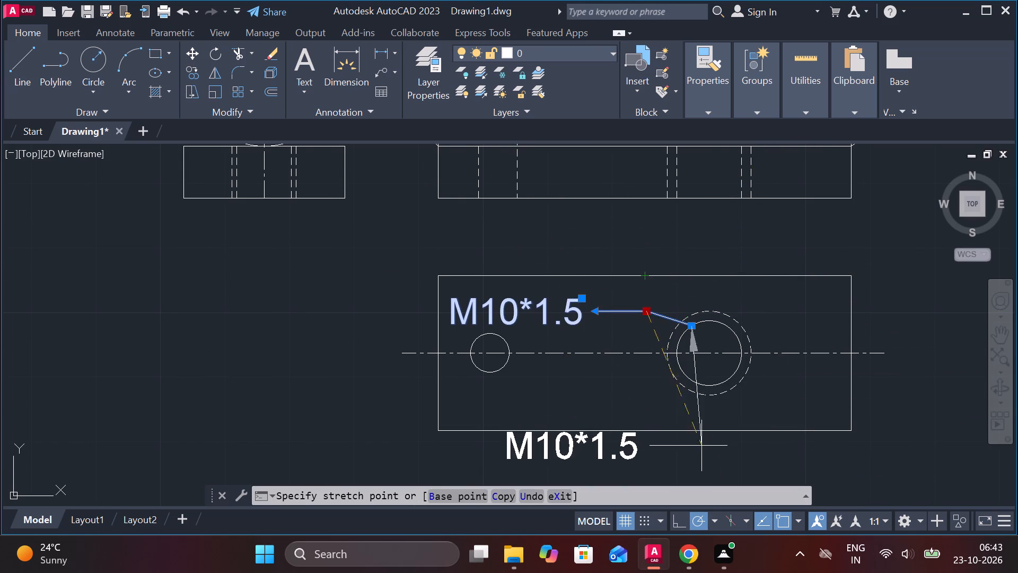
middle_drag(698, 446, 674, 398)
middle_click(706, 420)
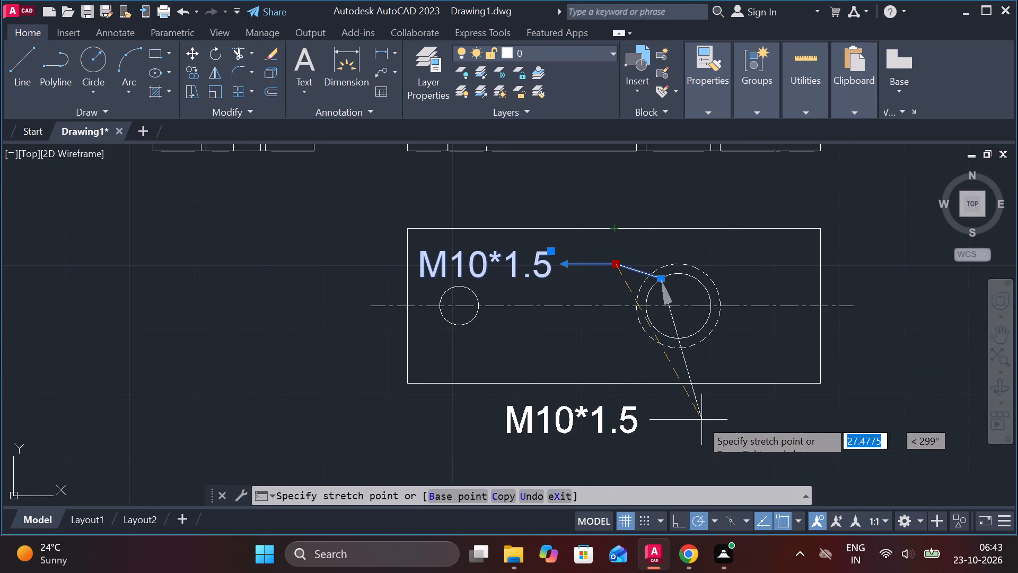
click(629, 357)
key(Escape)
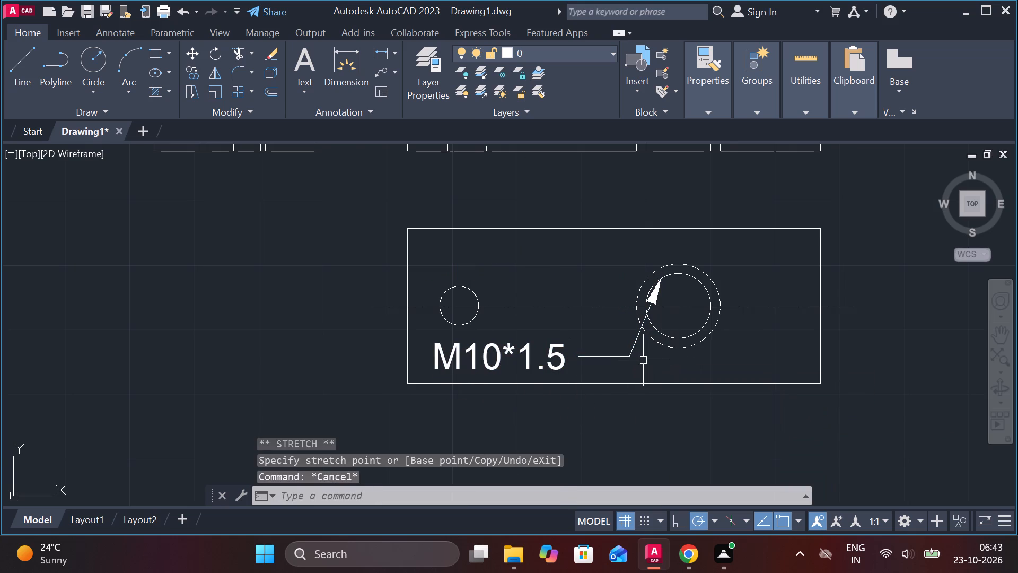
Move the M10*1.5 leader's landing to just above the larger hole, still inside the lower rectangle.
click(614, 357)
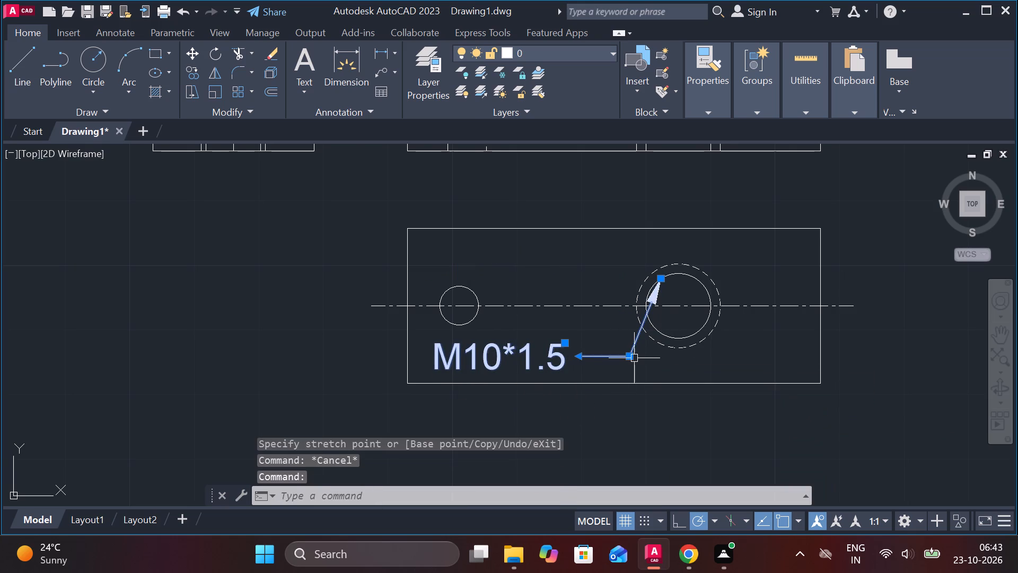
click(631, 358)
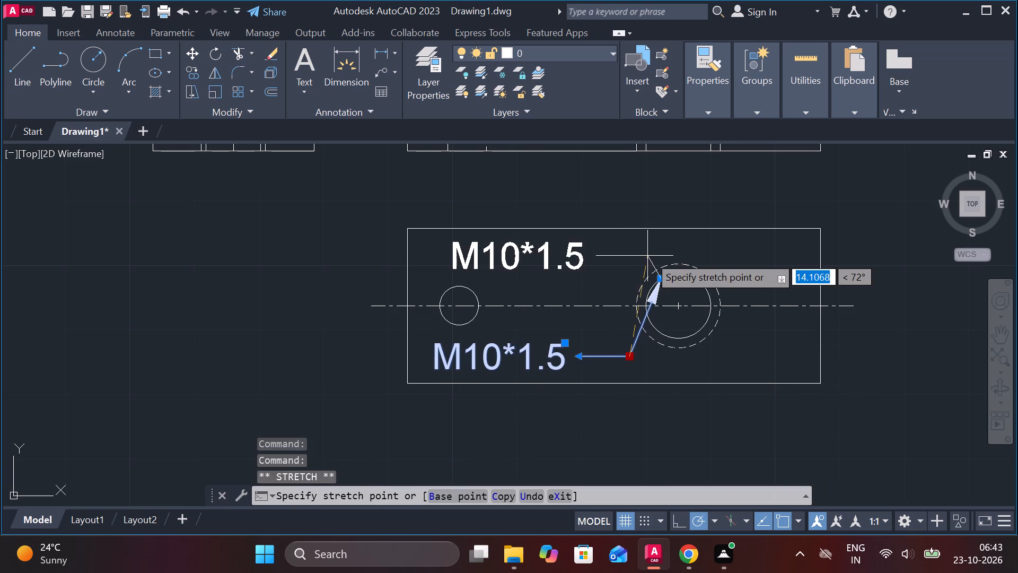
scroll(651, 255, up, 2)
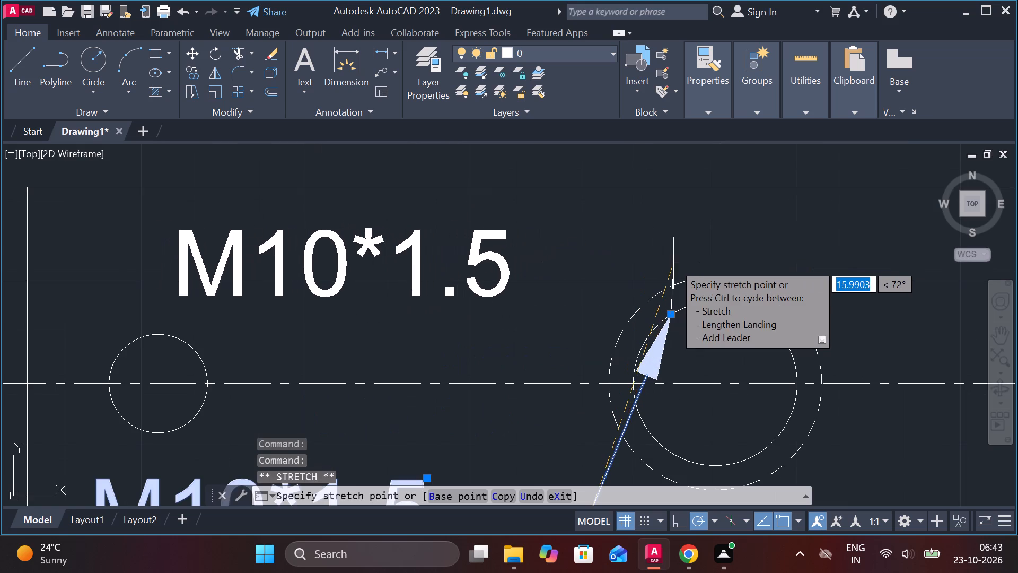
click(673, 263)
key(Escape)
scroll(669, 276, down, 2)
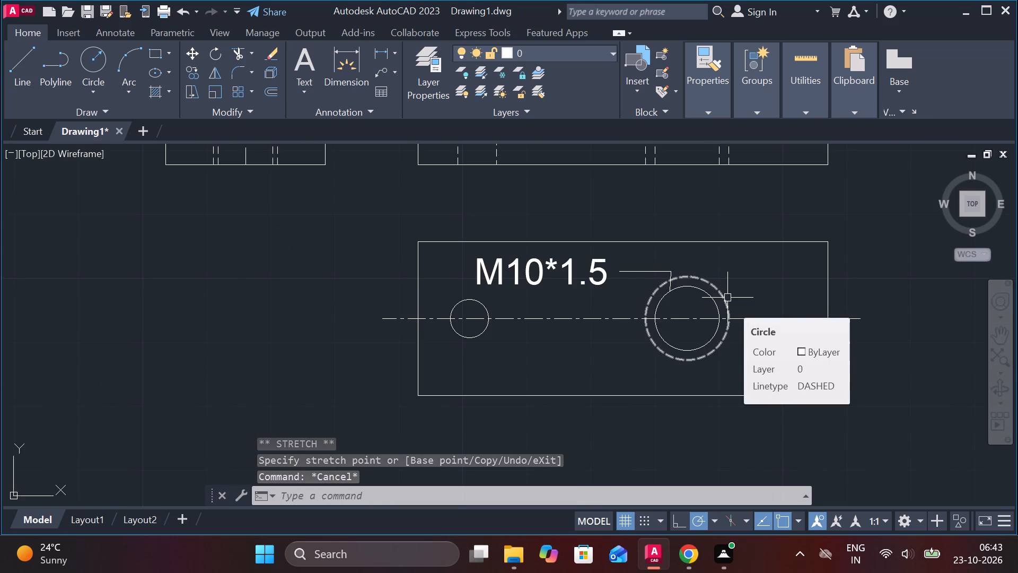
Move the M10*1.5 callout outside the lower rectangle, above its upper right corner, with the leader still pointing at the larger hole.
click(522, 268)
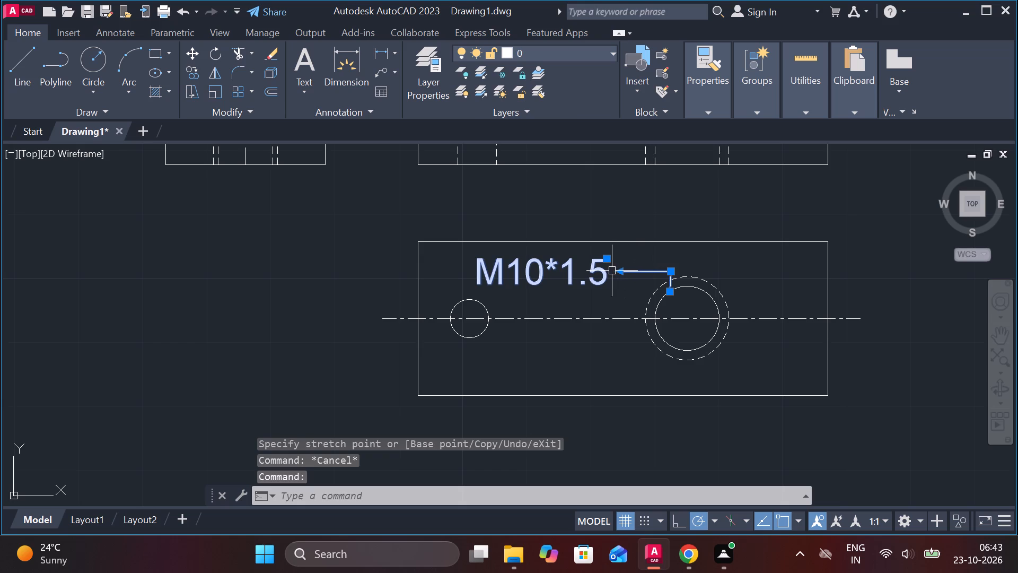
click(618, 271)
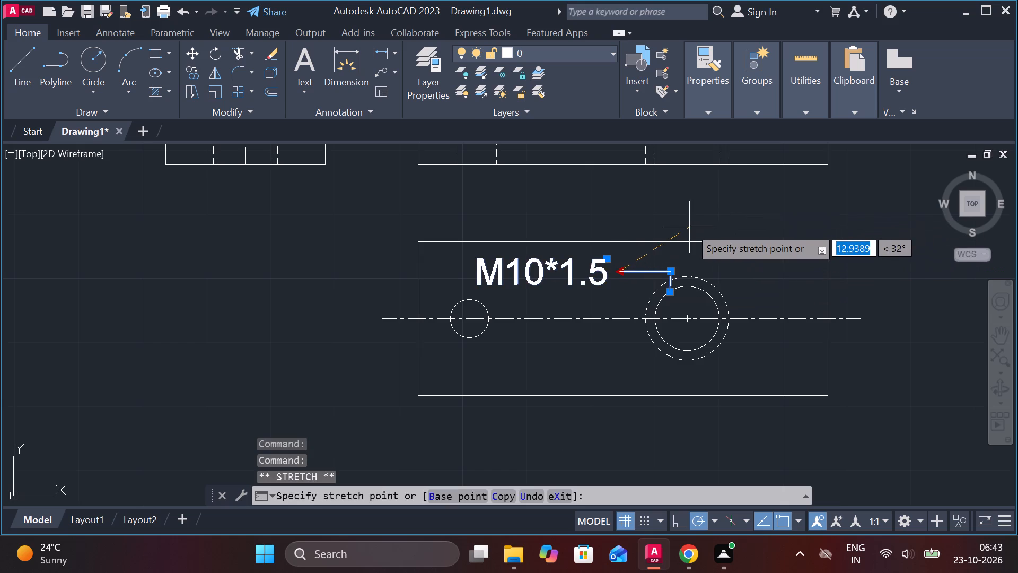
click(689, 227)
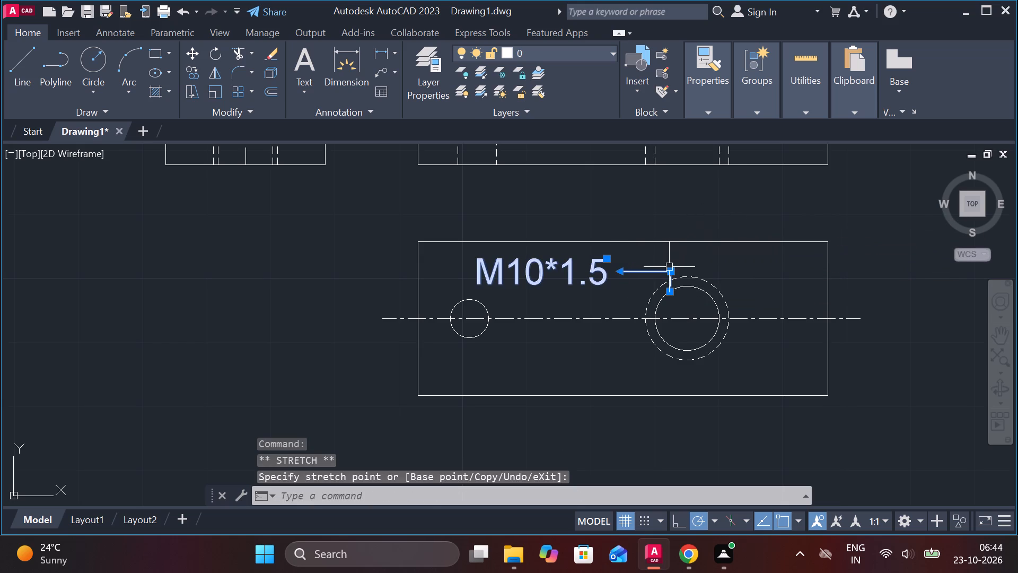
click(670, 274)
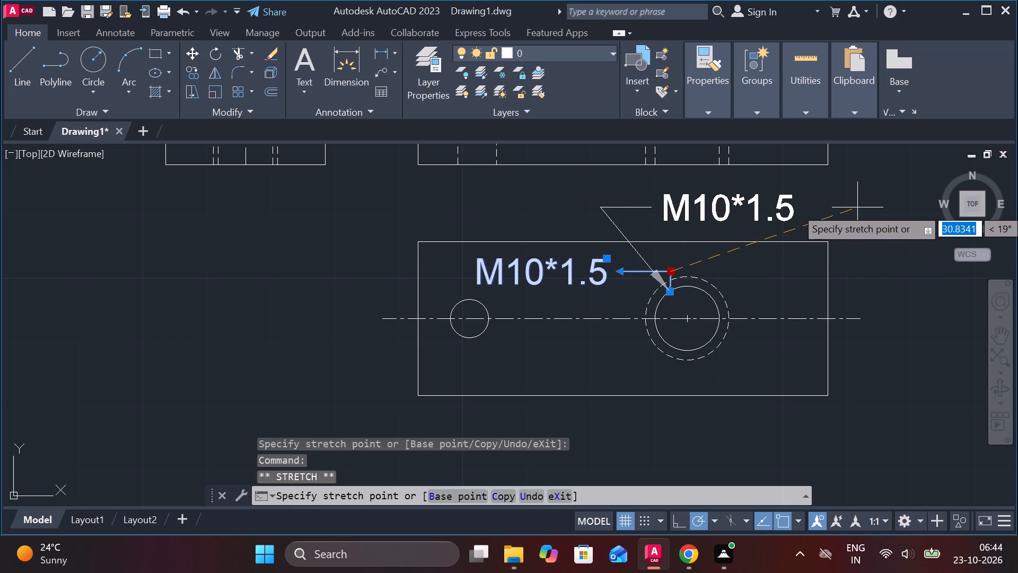
middle_drag(906, 203, 741, 235)
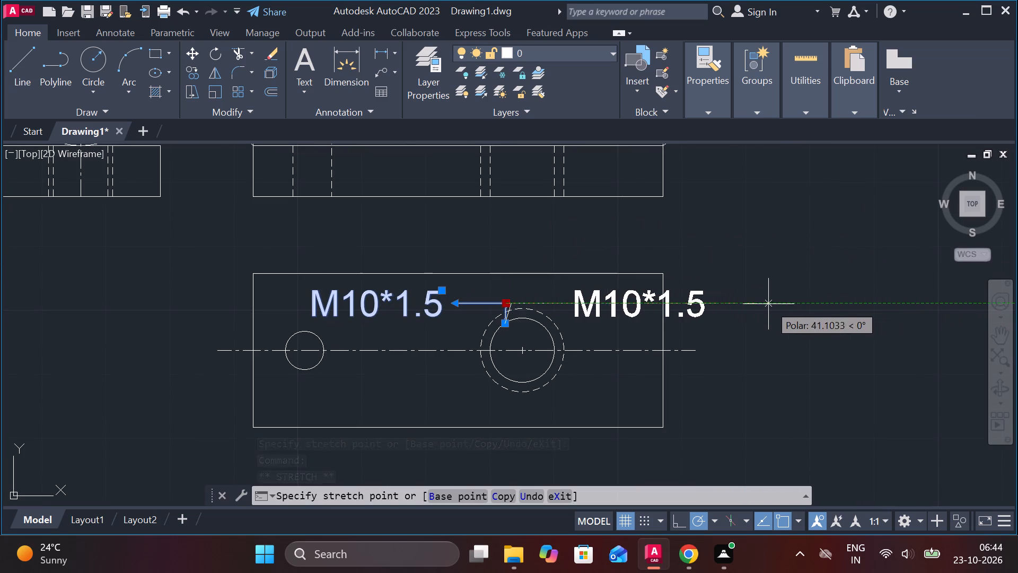
click(834, 239)
key(Escape)
Add a linear dimension above the front view for the shaft body's length, from its chamfered end to the threaded end's shoulder.
scroll(761, 318, down, 1)
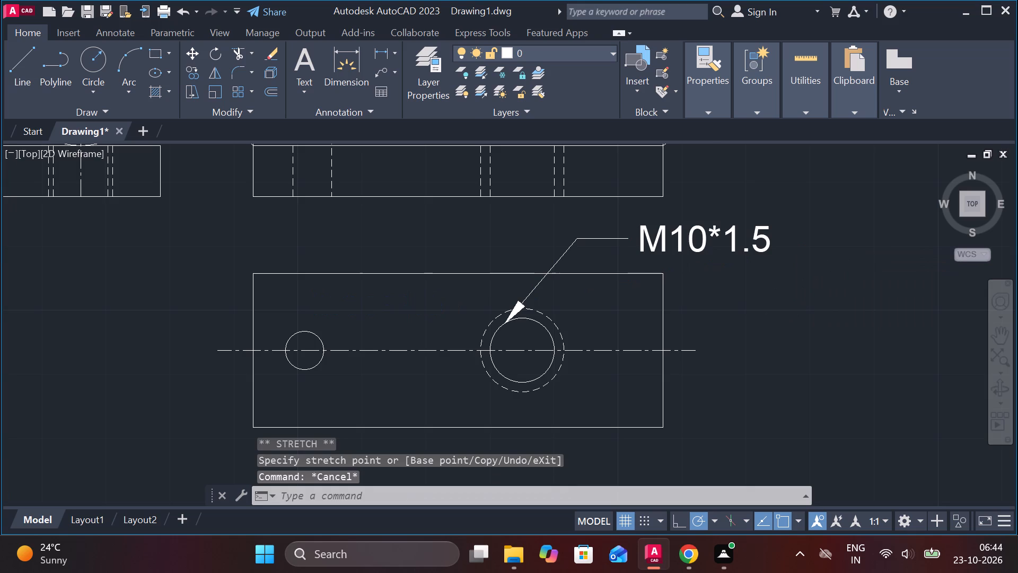
middle_click(543, 266)
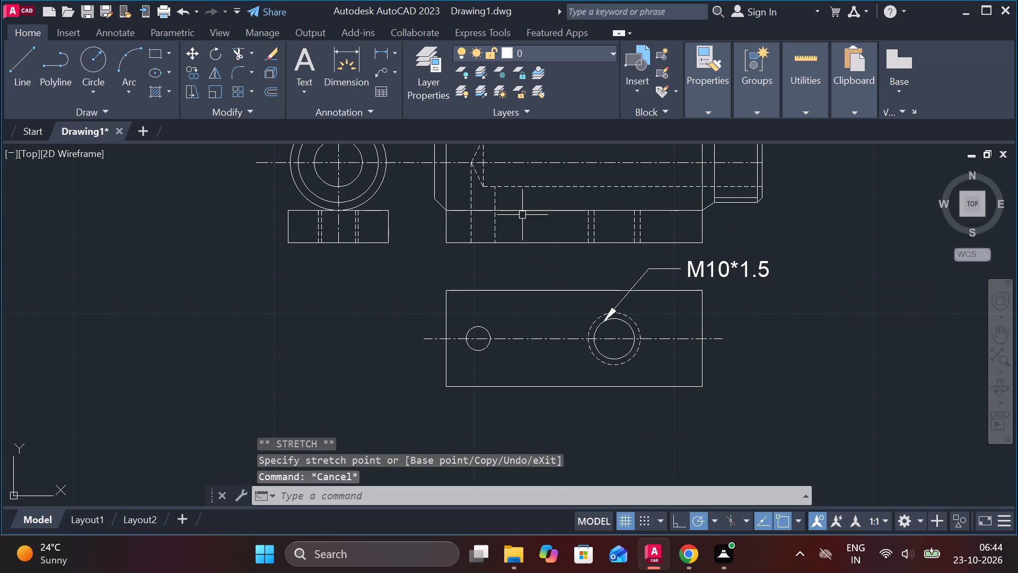
click(381, 58)
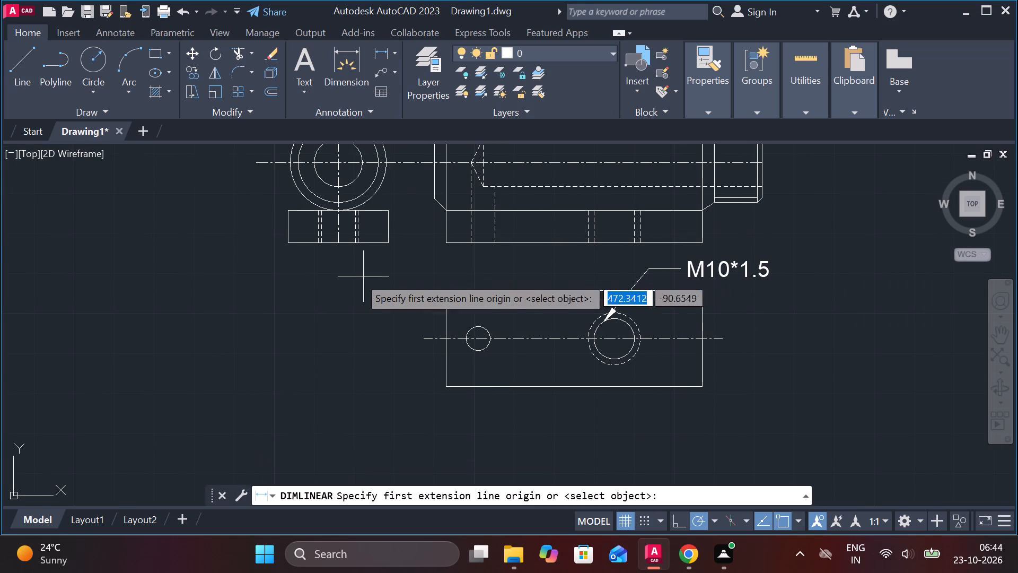
middle_drag(333, 278, 326, 435)
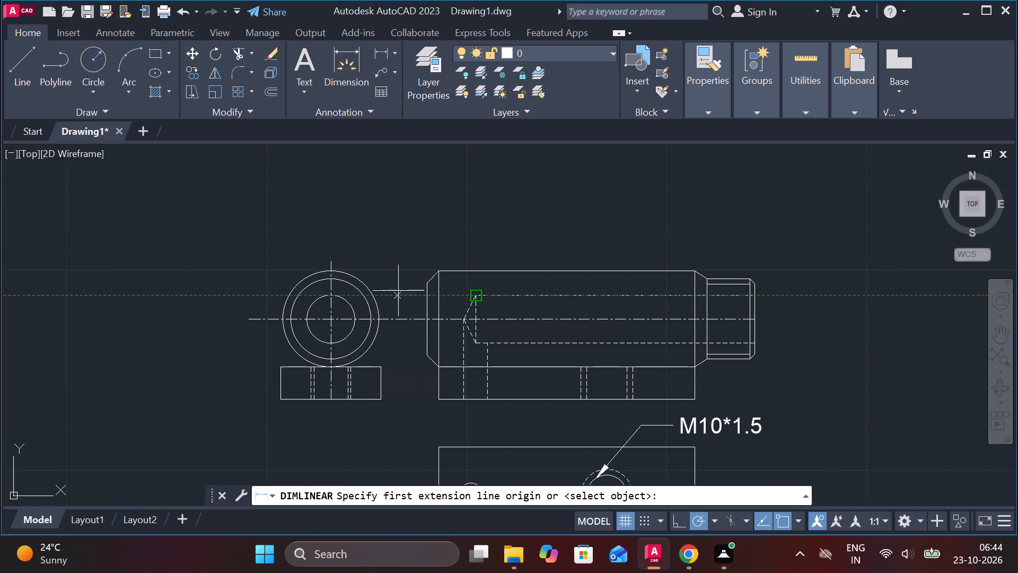
click(429, 316)
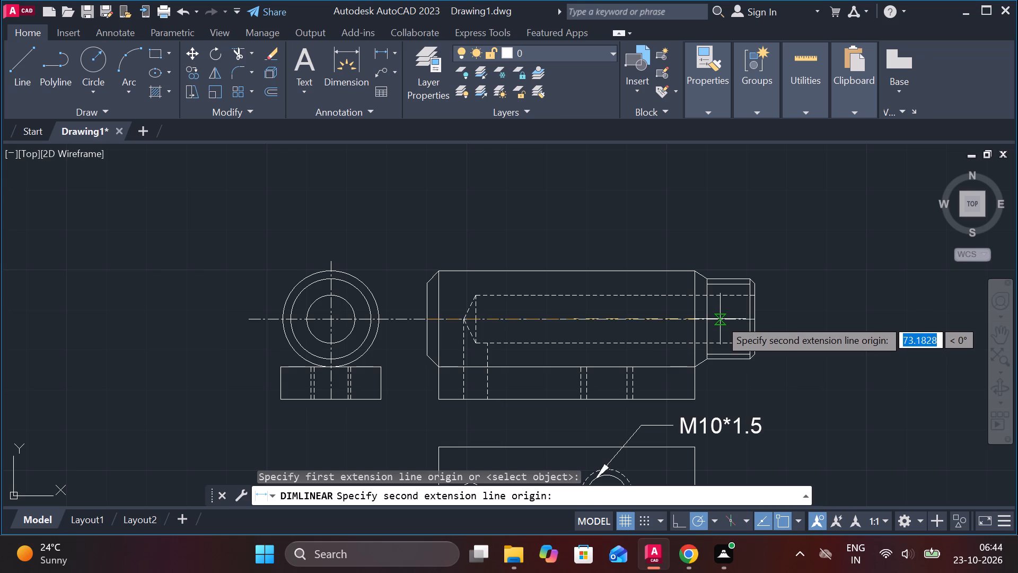
click(713, 319)
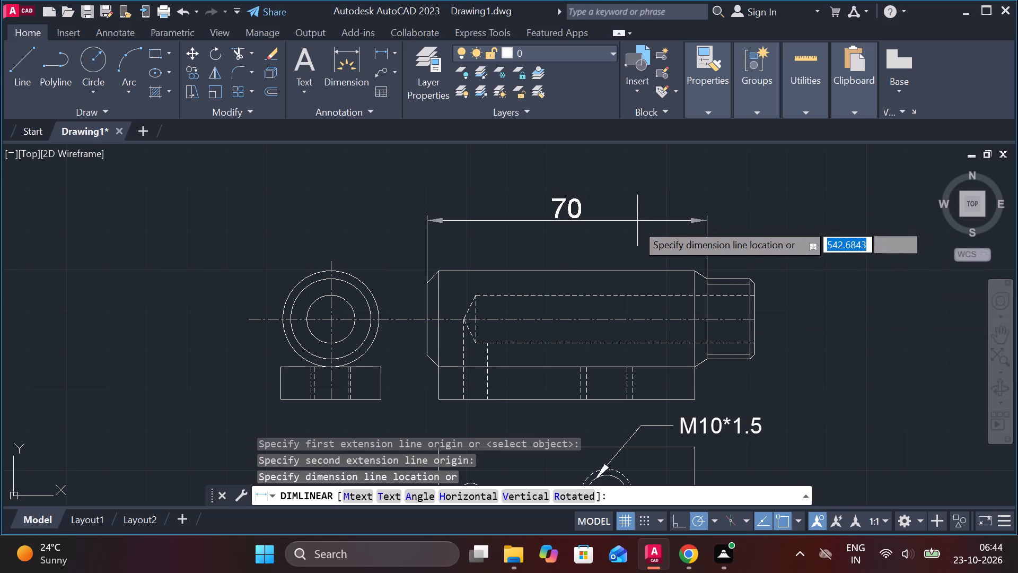
click(634, 230)
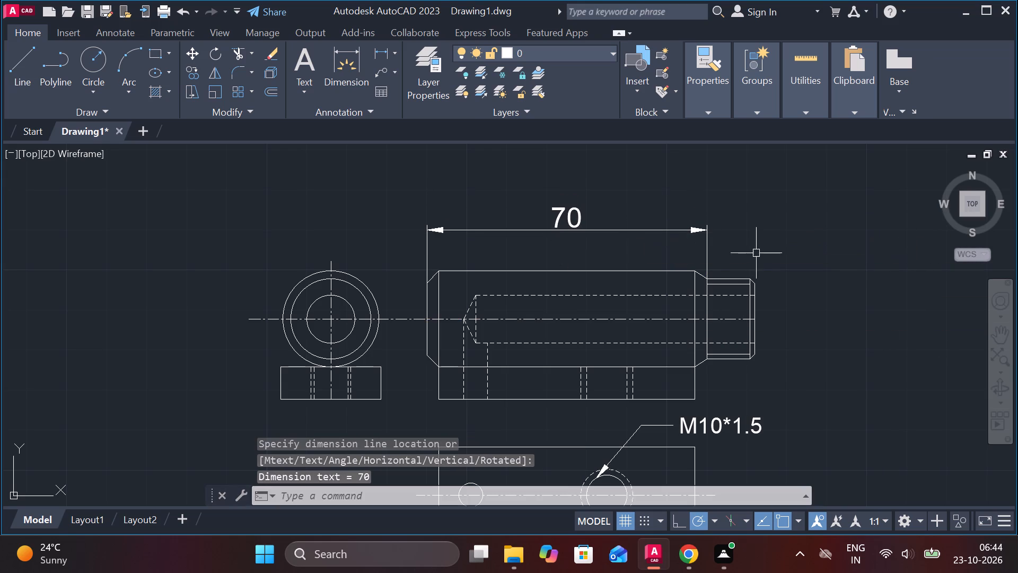
Add a linear dimension for the threaded end's length in the front view, aligned with the body length dimension.
key(space)
click(715, 317)
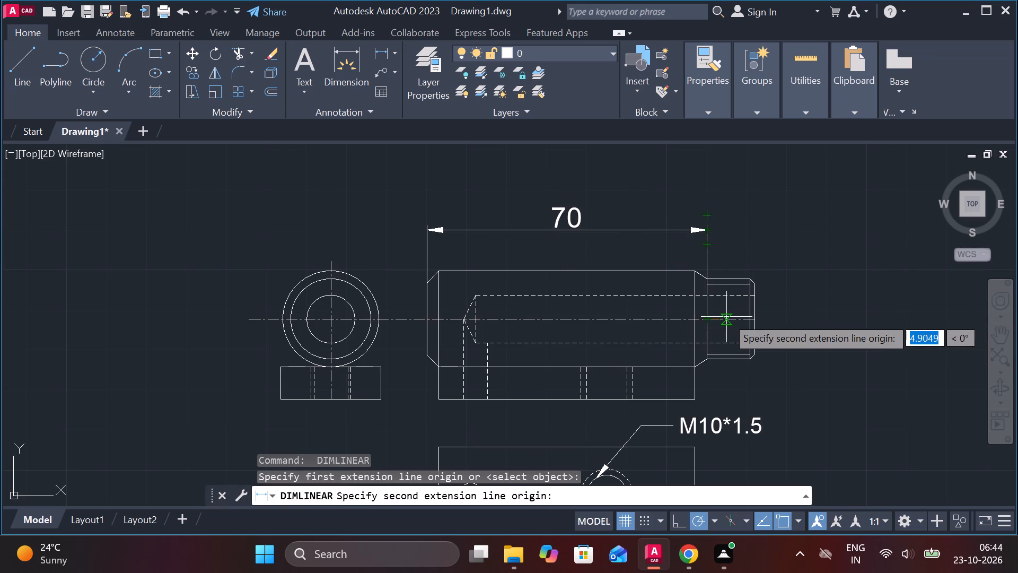
click(756, 319)
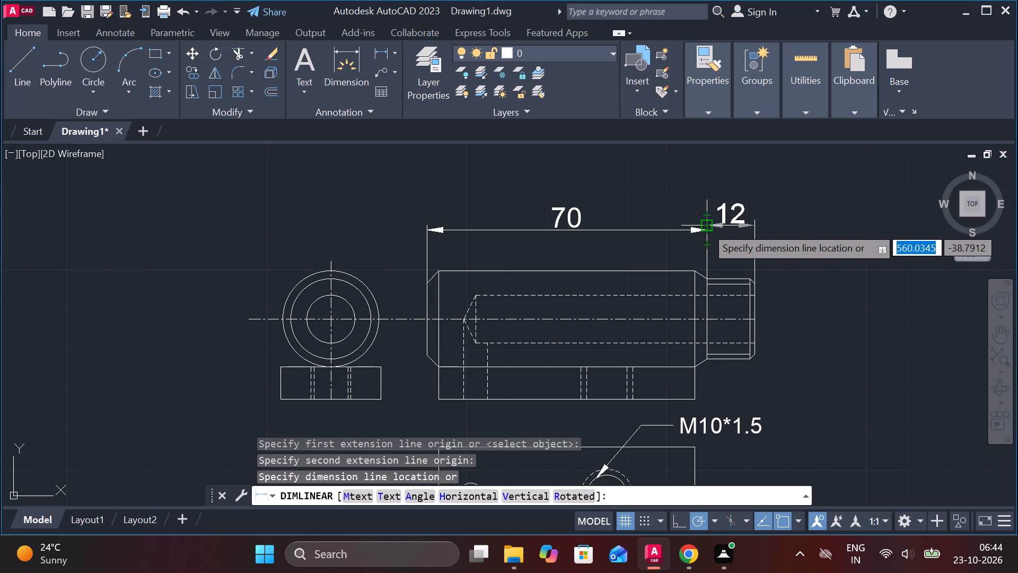
click(706, 230)
Dimension the height of the base block in the circular end view, placing the vertical dimension on its outer side.
scroll(786, 255, down, 1)
middle_drag(724, 293, 725, 294)
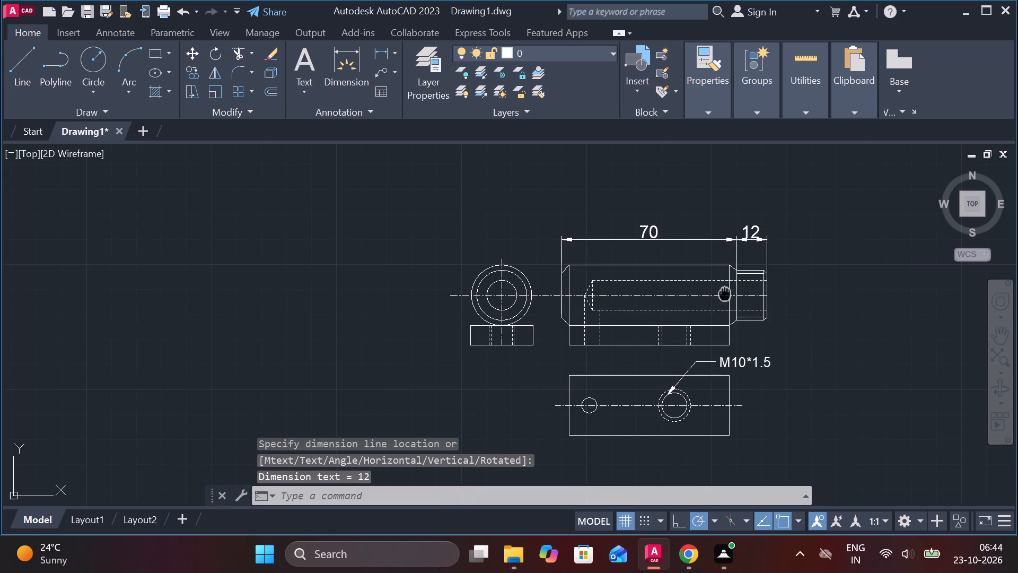
middle_drag(725, 294, 808, 187)
scroll(615, 206, up, 1)
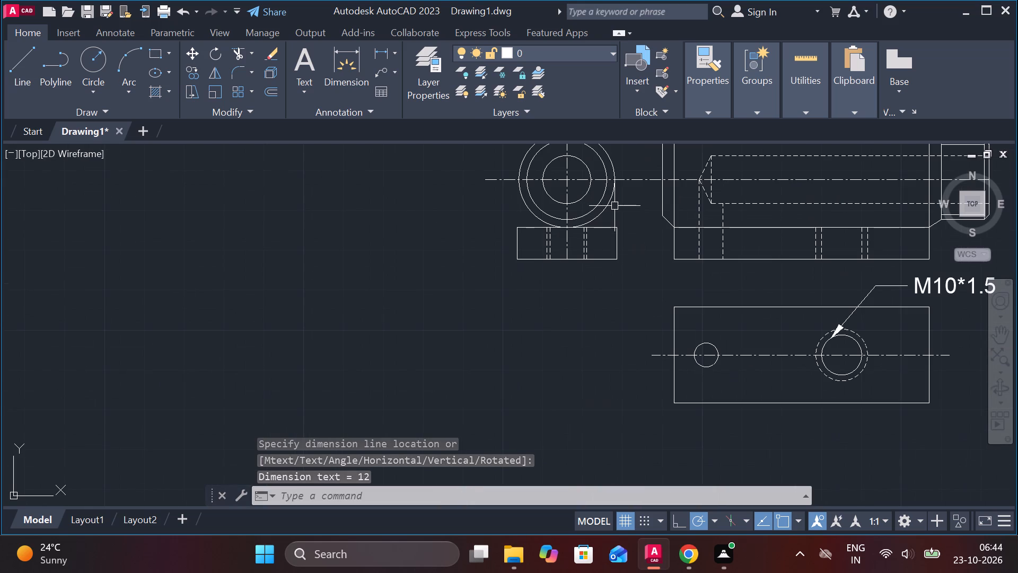
key(space)
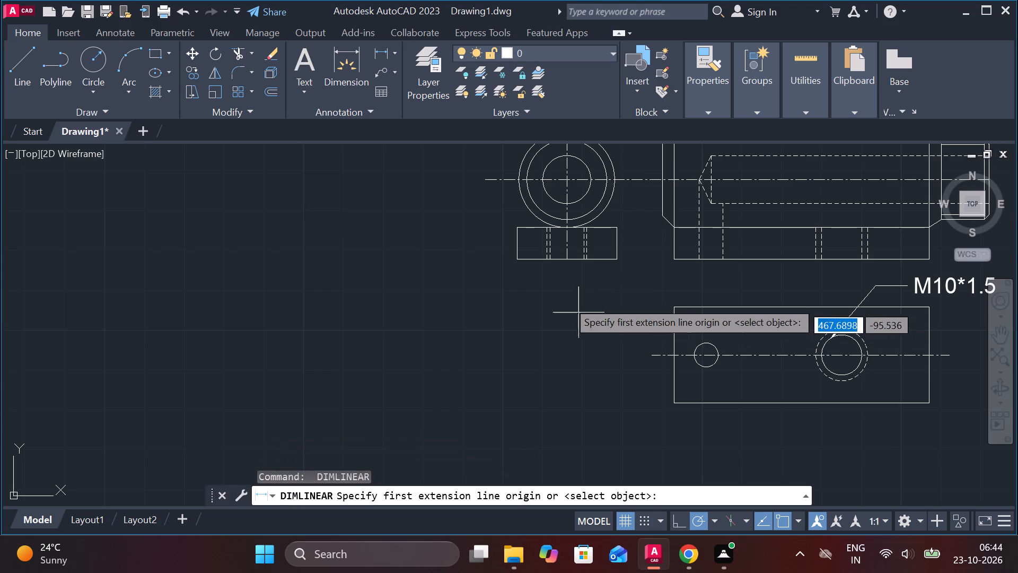
click(517, 225)
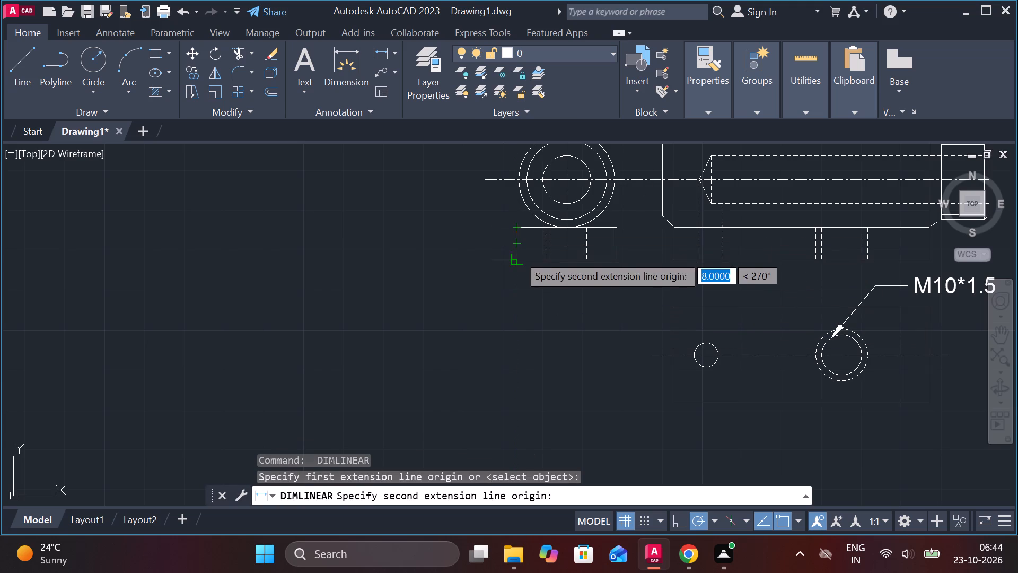
click(518, 256)
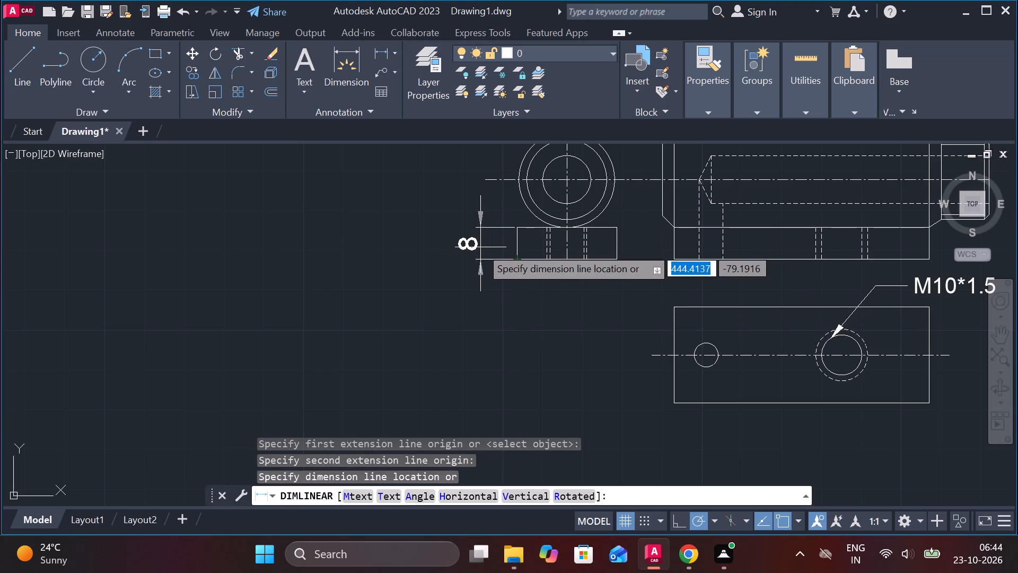
click(473, 247)
Add a vertical dimension for the outer circle's overall height in the end view, aligned with the base block's height dimension.
middle_drag(513, 219, 497, 274)
key(space)
click(556, 190)
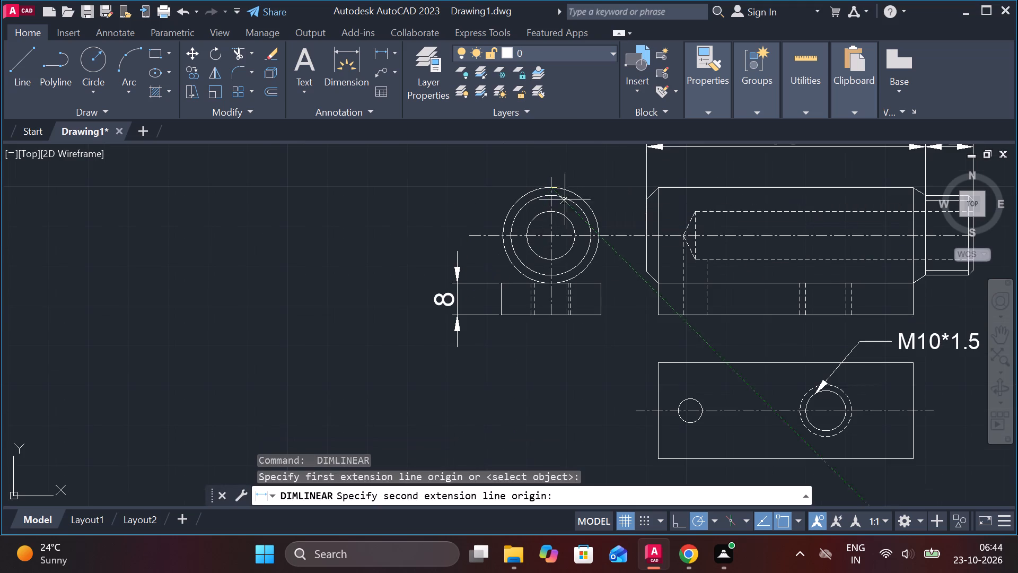
click(553, 288)
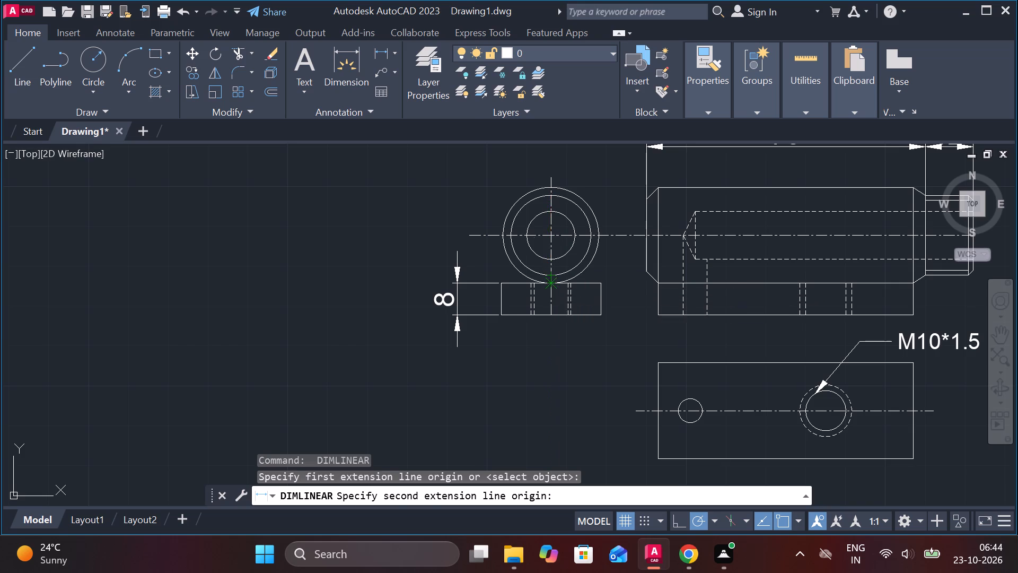
click(462, 286)
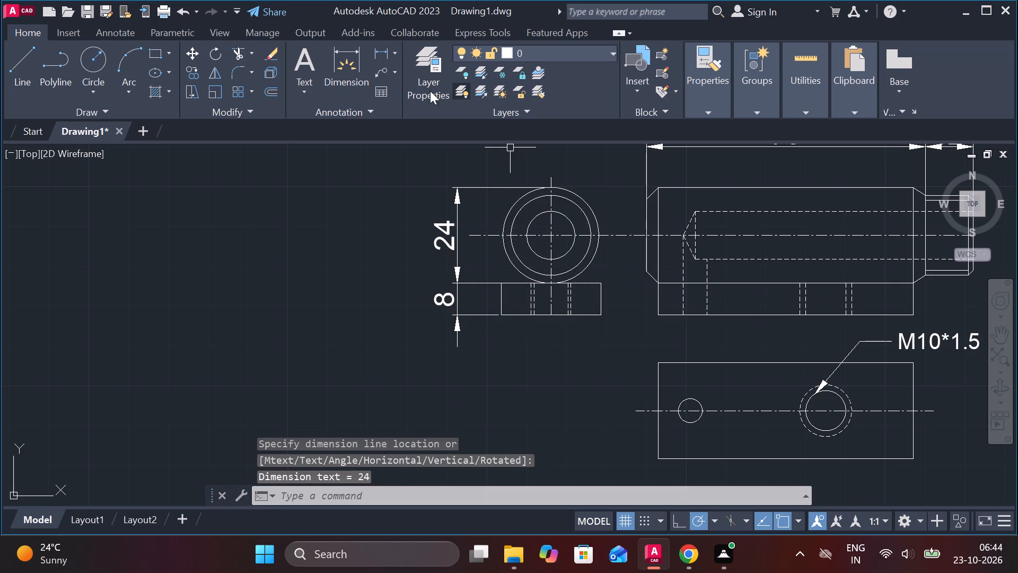
Add a horizontal dimension for the base block's width below the end view.
click(383, 51)
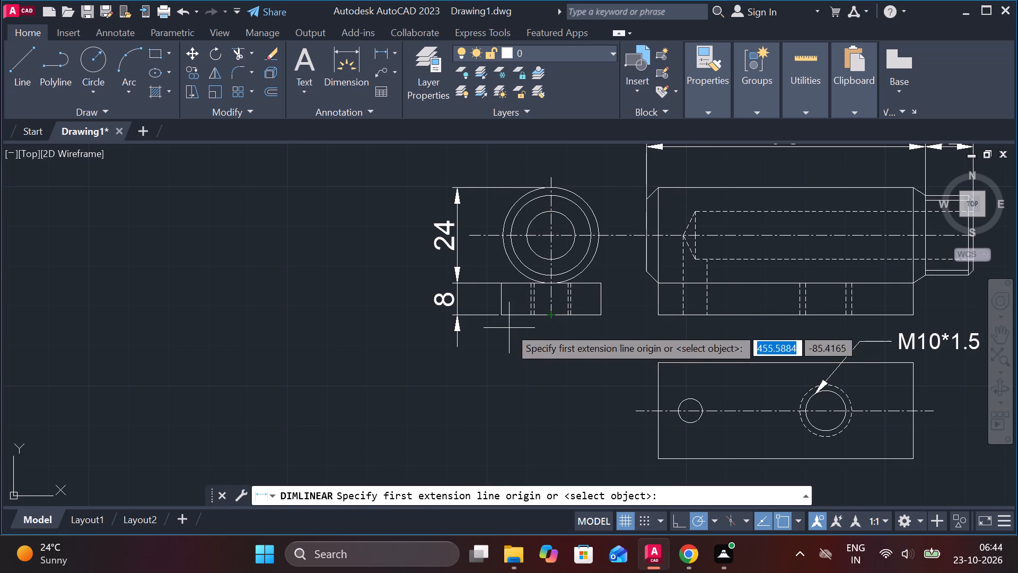
click(499, 321)
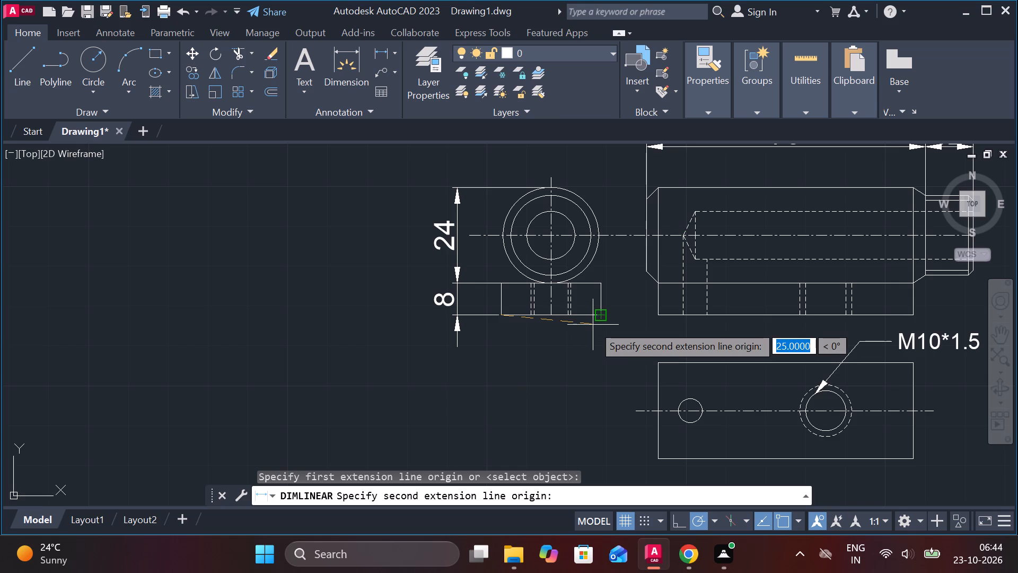
click(601, 316)
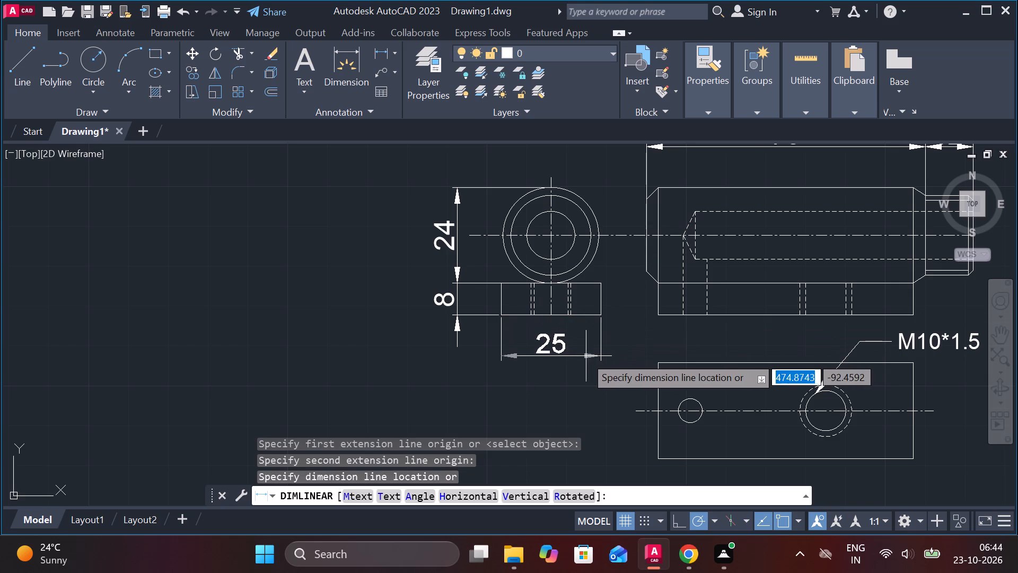
click(575, 356)
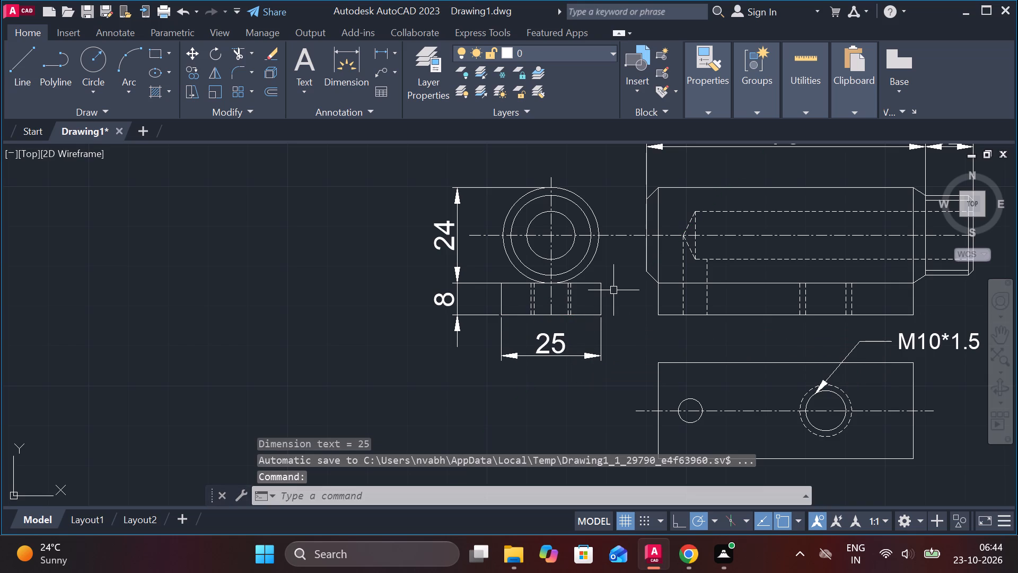
Add a diameter dimension to the innermost circle of the end view, with its text above and outside the circles.
click(389, 50)
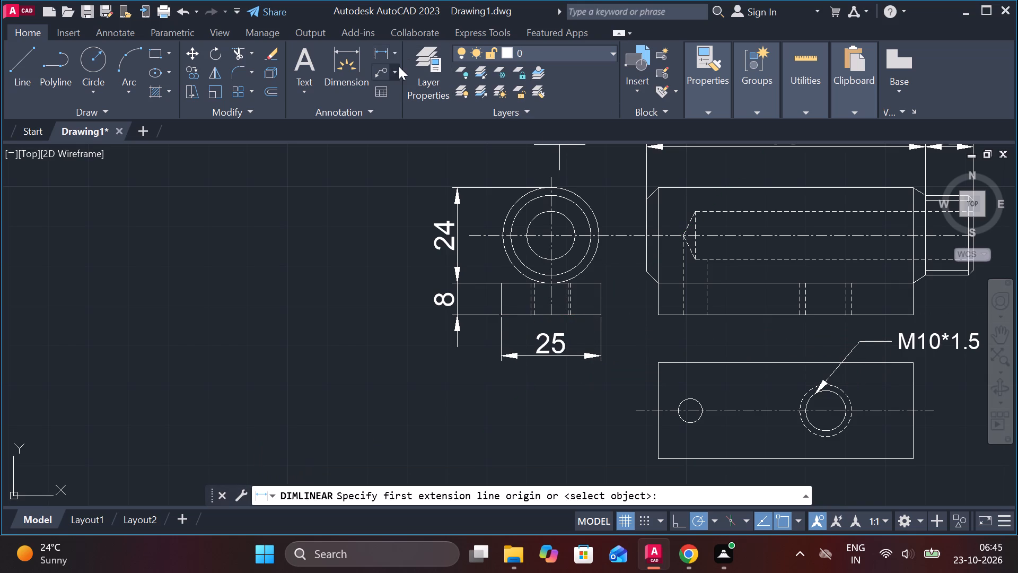
click(397, 62)
click(398, 54)
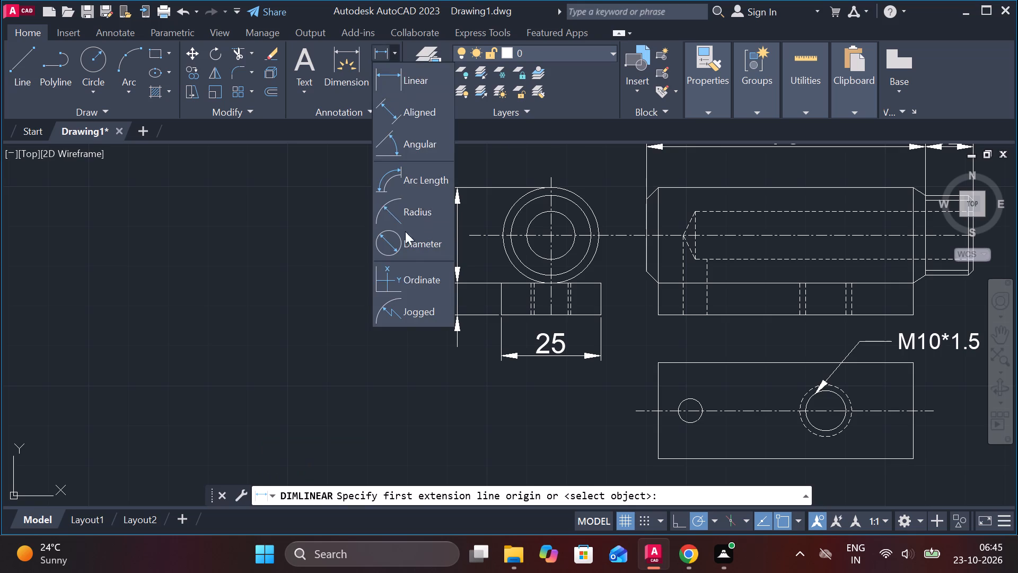
click(402, 247)
click(531, 221)
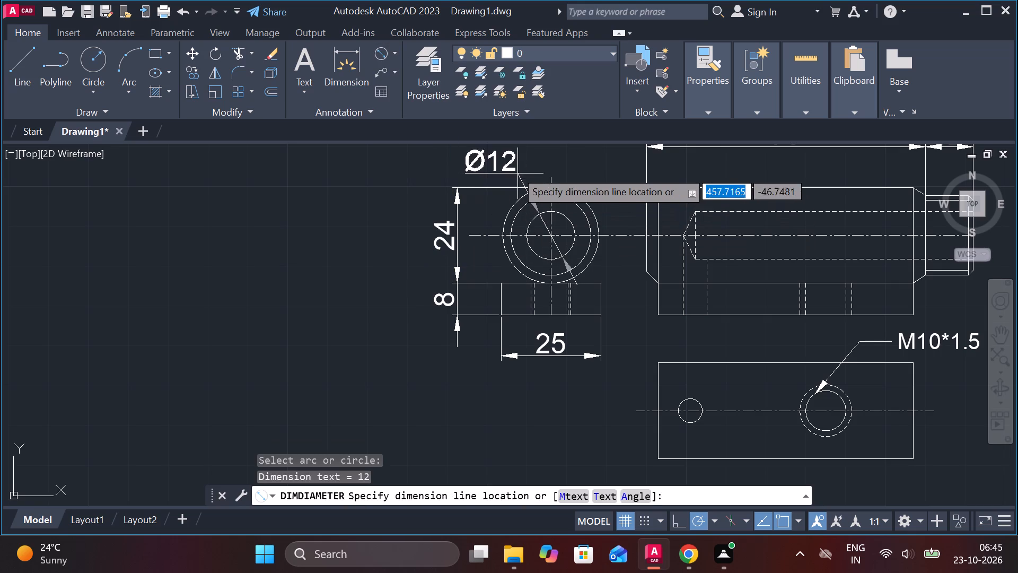
middle_drag(507, 158, 492, 240)
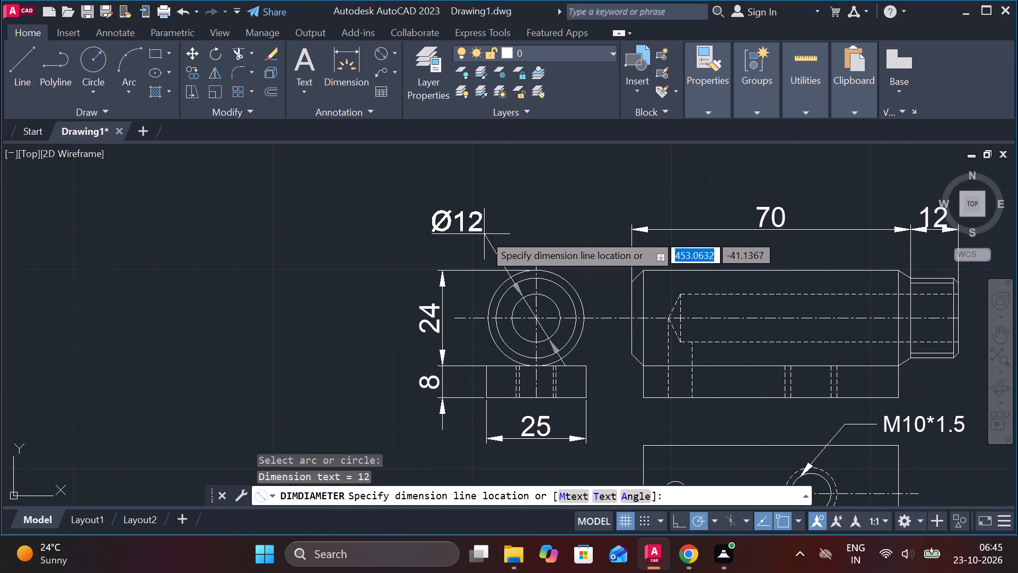
click(484, 234)
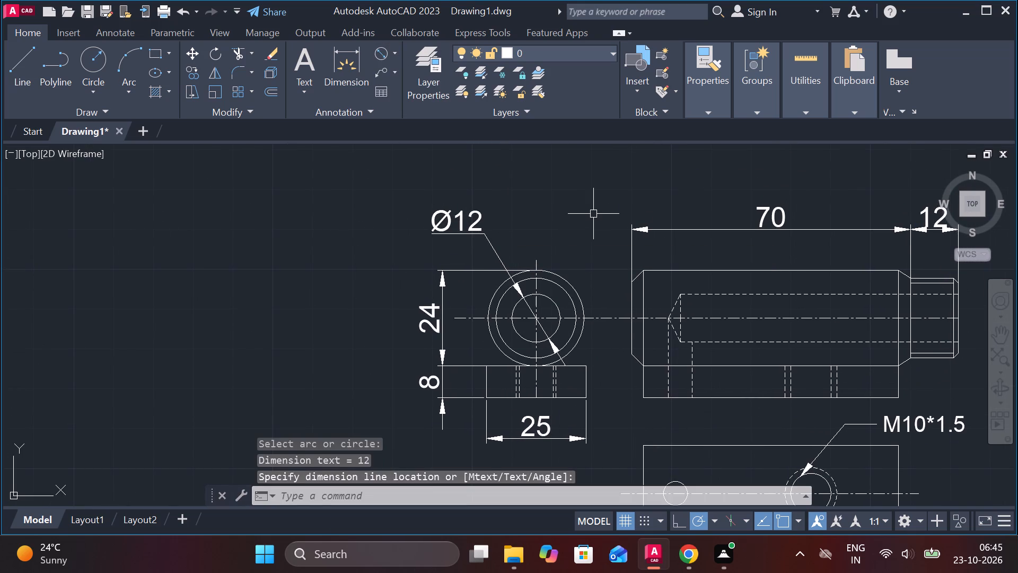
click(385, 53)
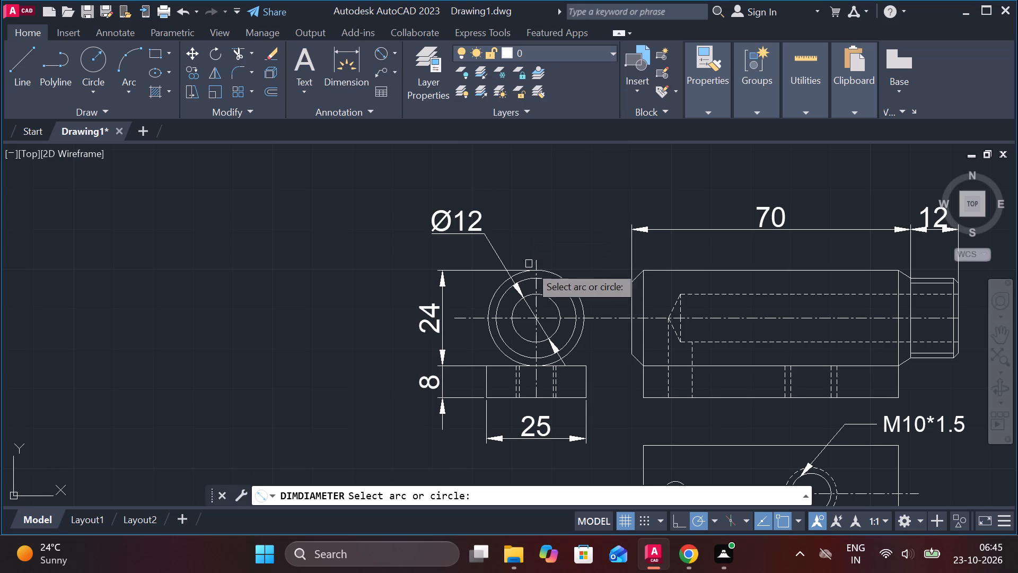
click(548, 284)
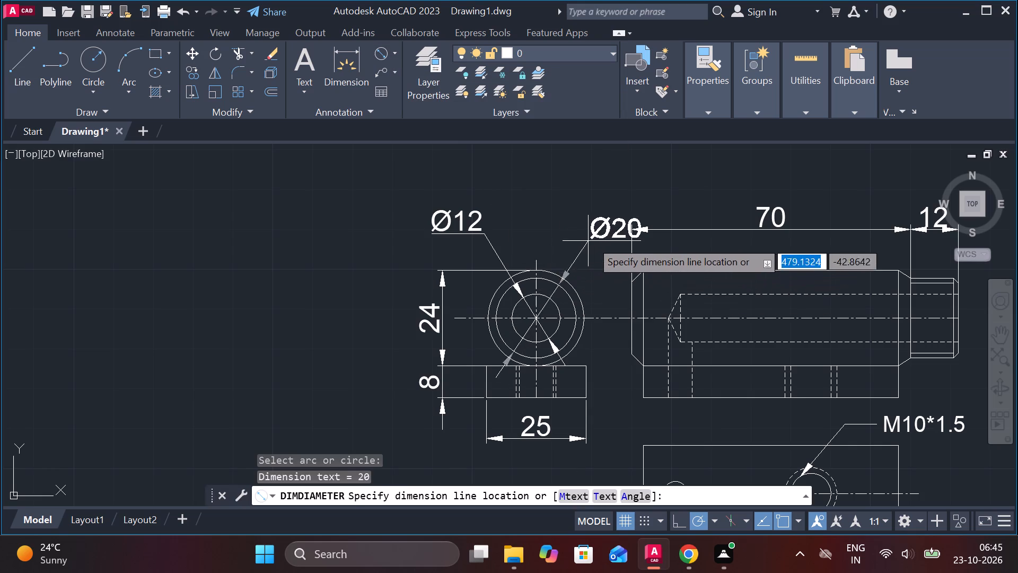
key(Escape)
Add a multileader reading M20*2.5 that points at the middle circle of the end view, with its landing above the view.
click(387, 70)
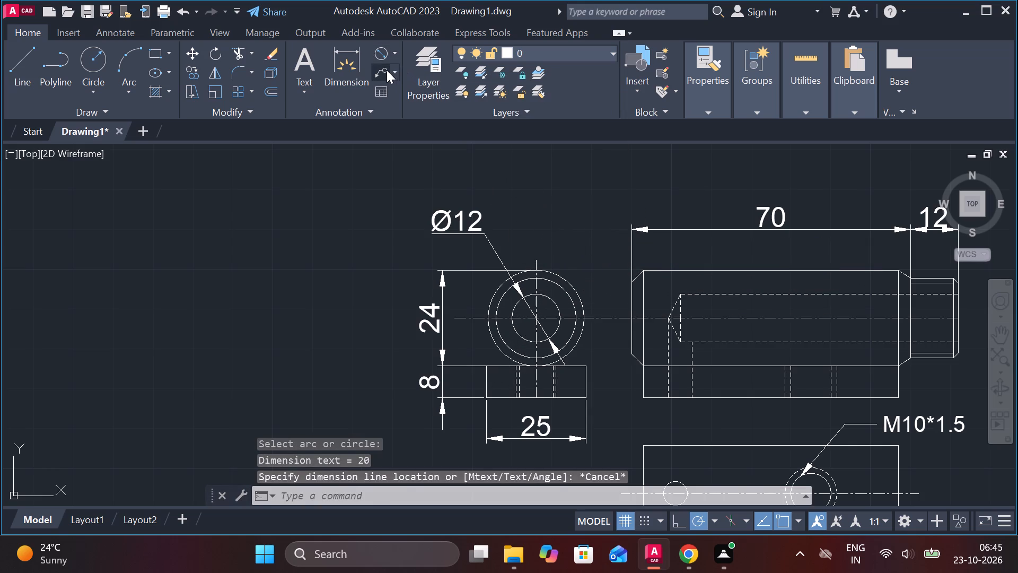
click(559, 281)
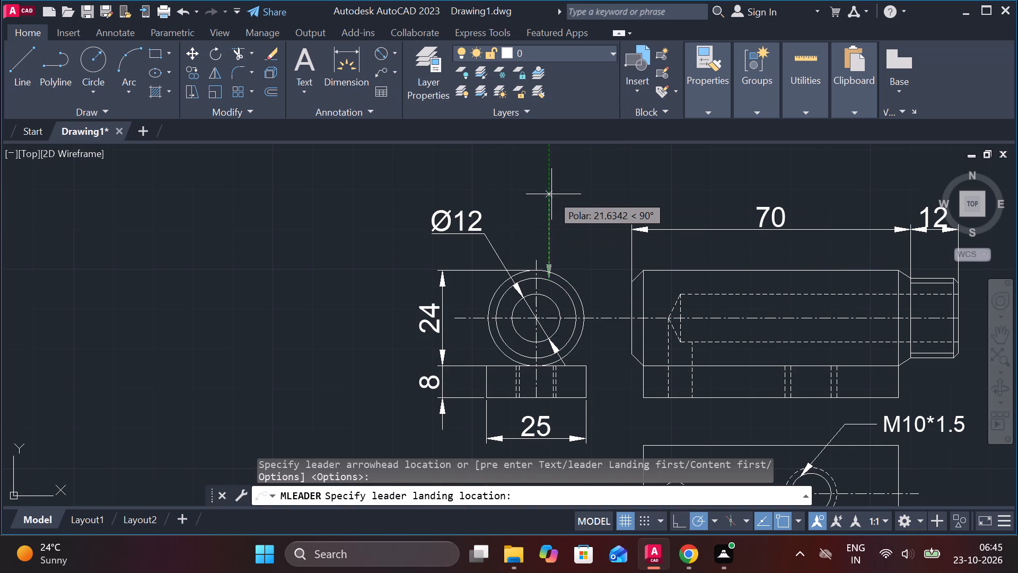
click(577, 179)
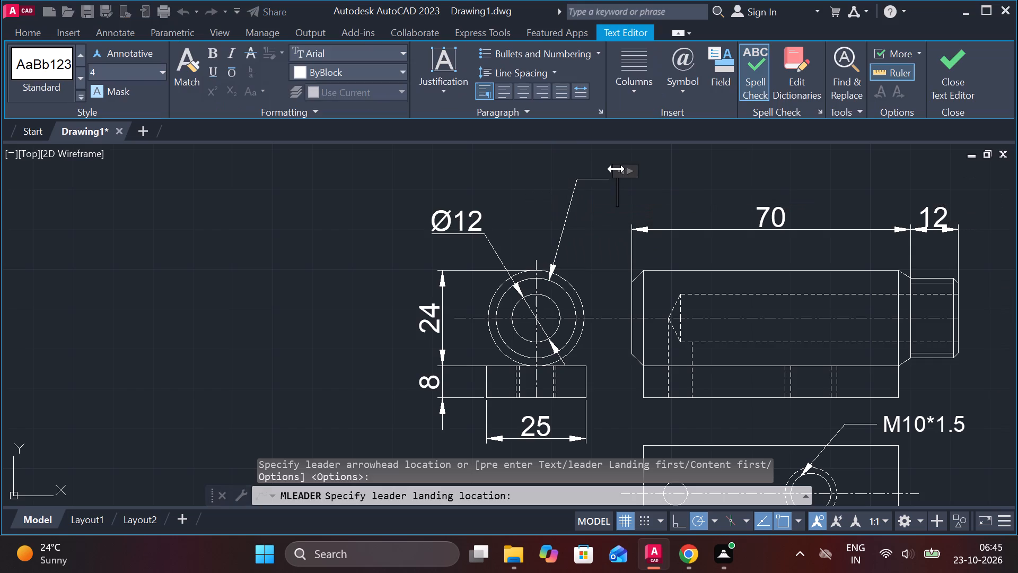
key(m)
text(20)
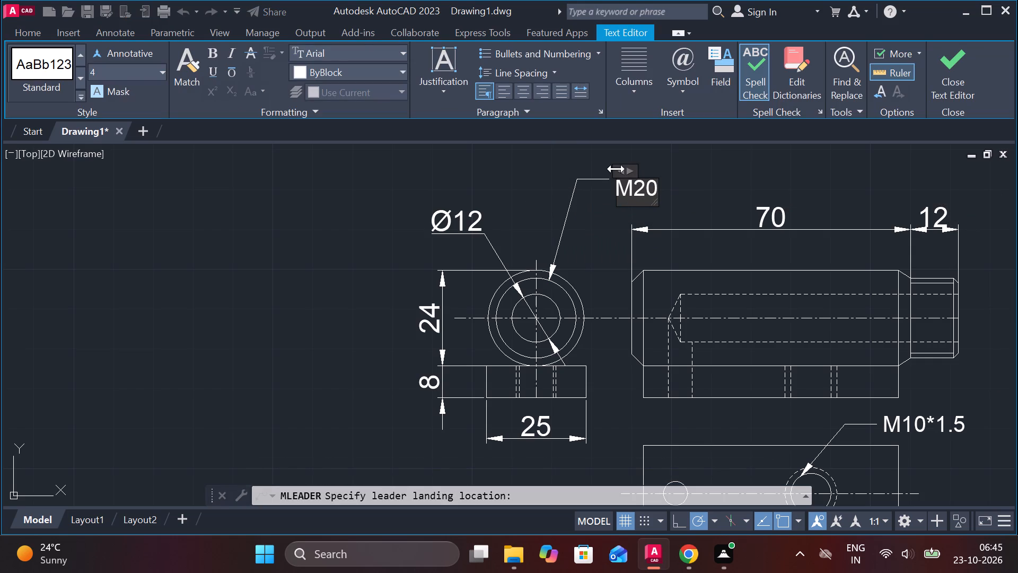
key(BackSpace)
key(shift+asterisk)
text(2.5)
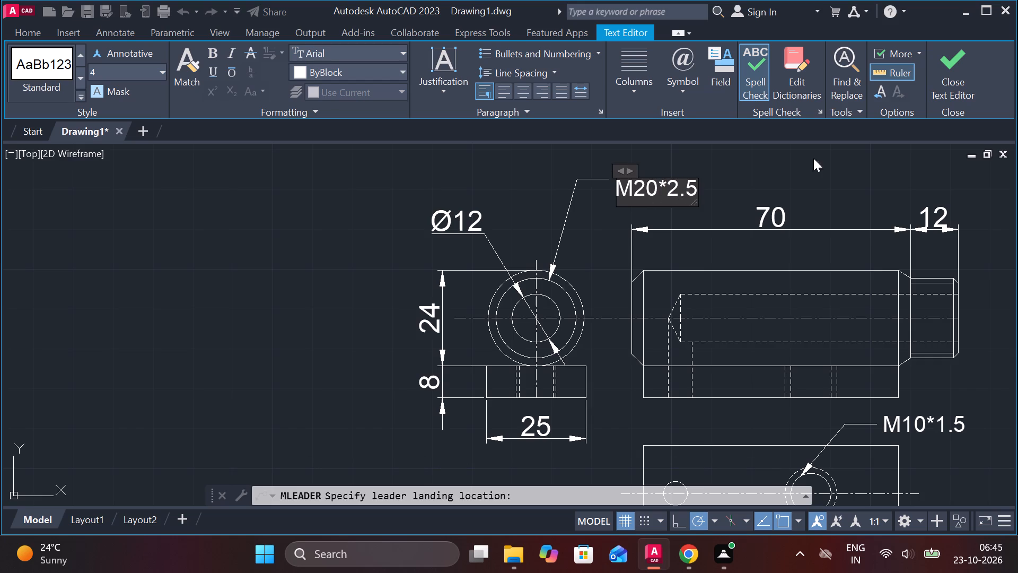
click(962, 75)
scroll(761, 272, down, 2)
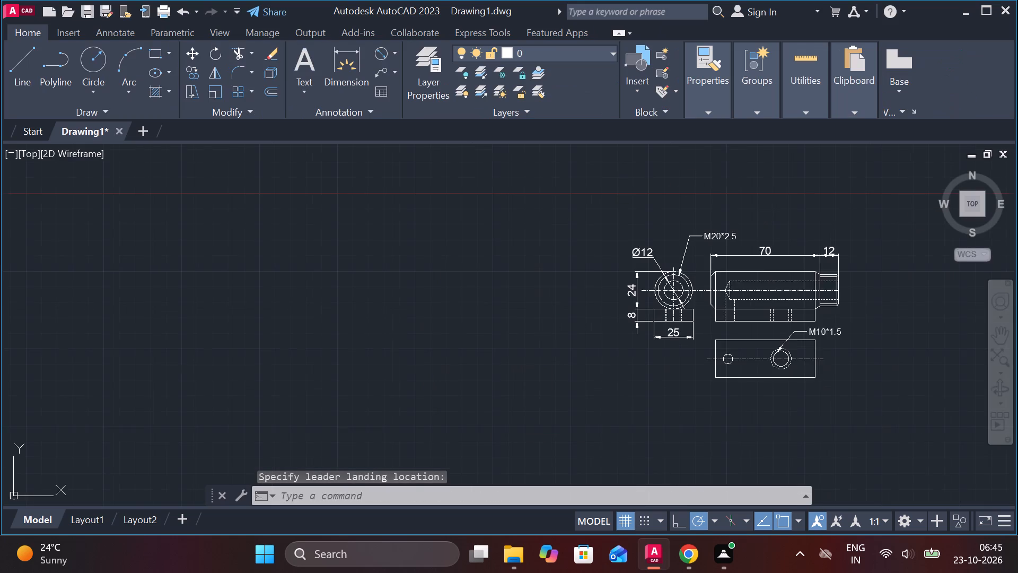
Add a horizontal dimension below the top view from the plate's lower left corner to the small hole's centre.
scroll(815, 328, up, 1)
middle_drag(819, 384, 689, 330)
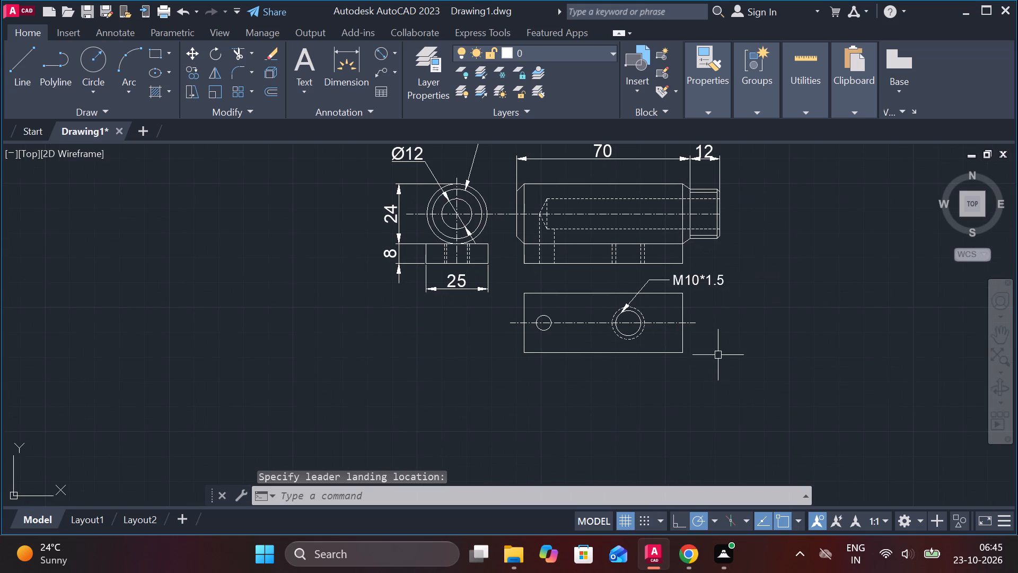
click(399, 50)
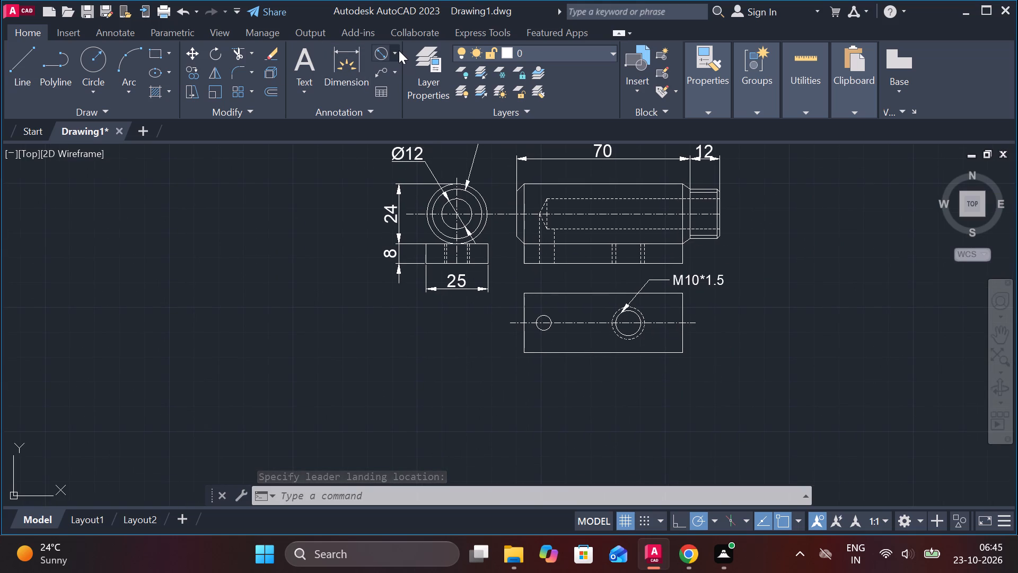
scroll(675, 262, down, 2)
scroll(689, 266, up, 1)
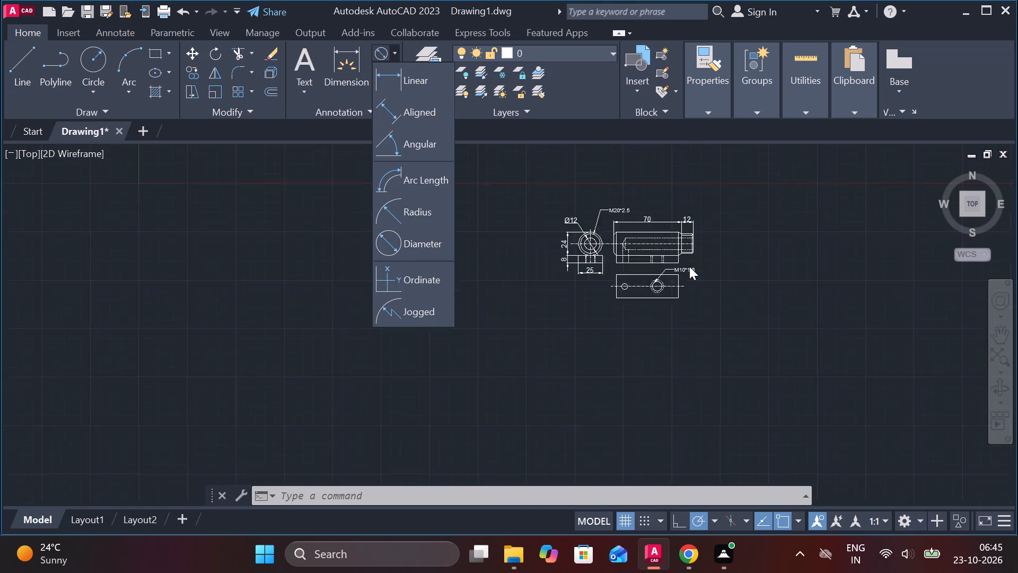
scroll(689, 266, up, 1)
scroll(691, 267, down, 4)
scroll(663, 269, up, 2)
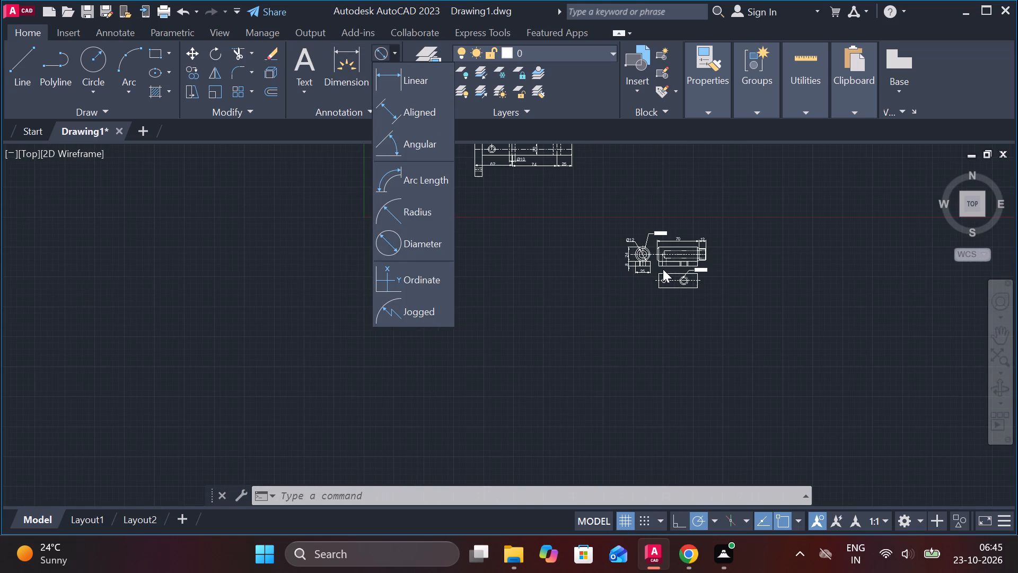
middle_drag(754, 288, 721, 283)
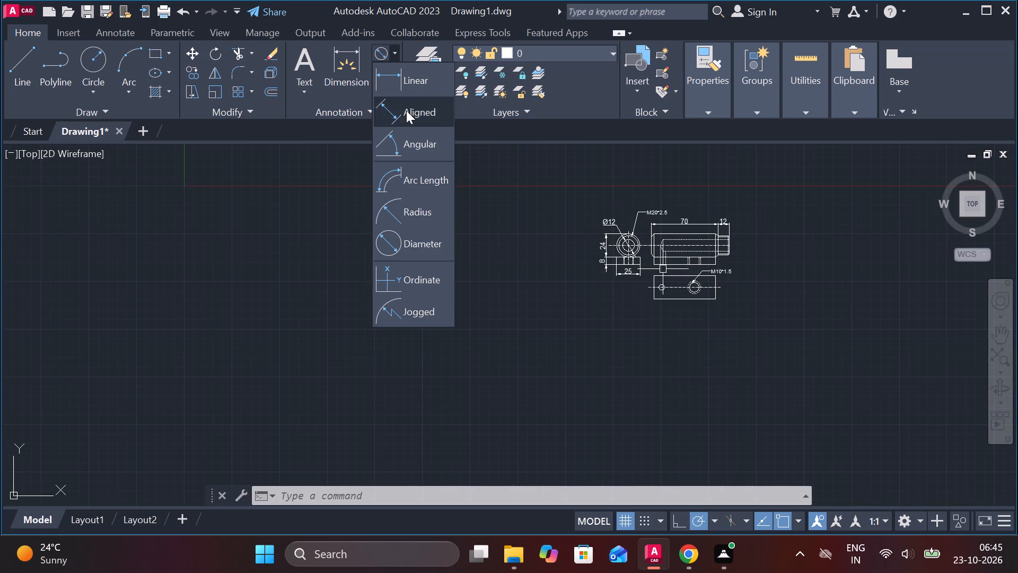
click(402, 93)
scroll(673, 346, up, 2)
middle_drag(672, 333, 542, 337)
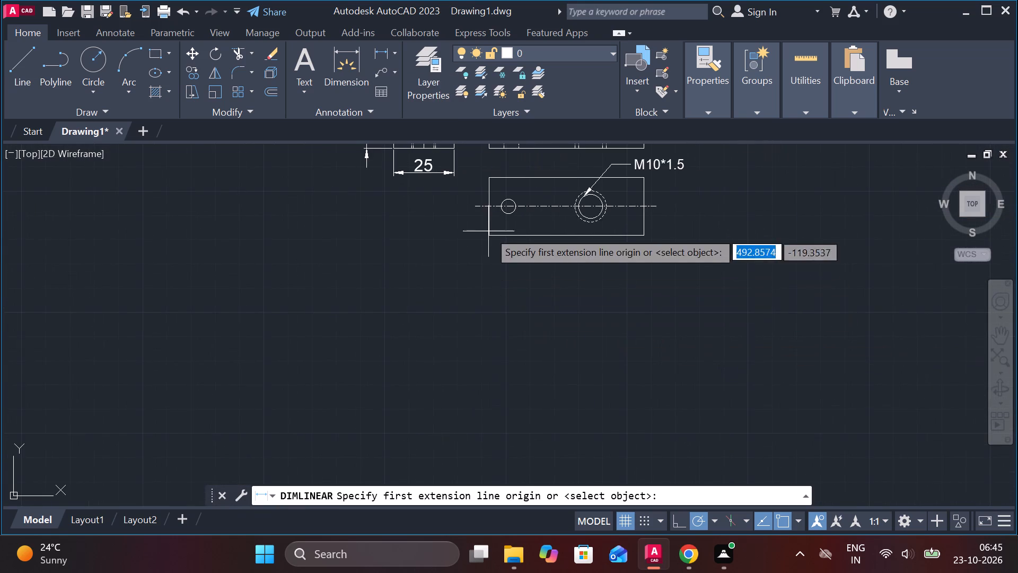
scroll(494, 233, up, 3)
click(471, 238)
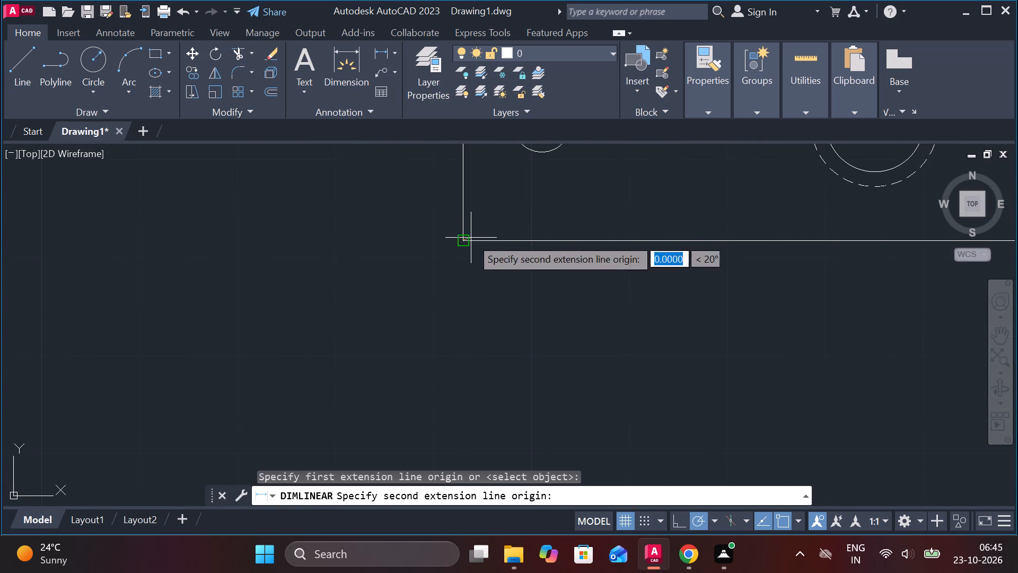
scroll(502, 223, down, 1)
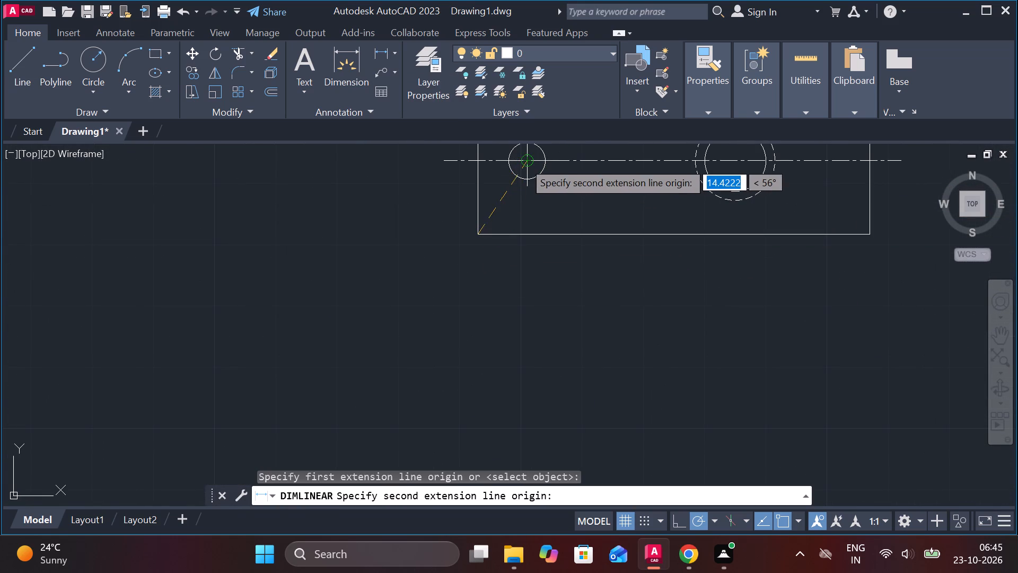
click(523, 161)
click(511, 292)
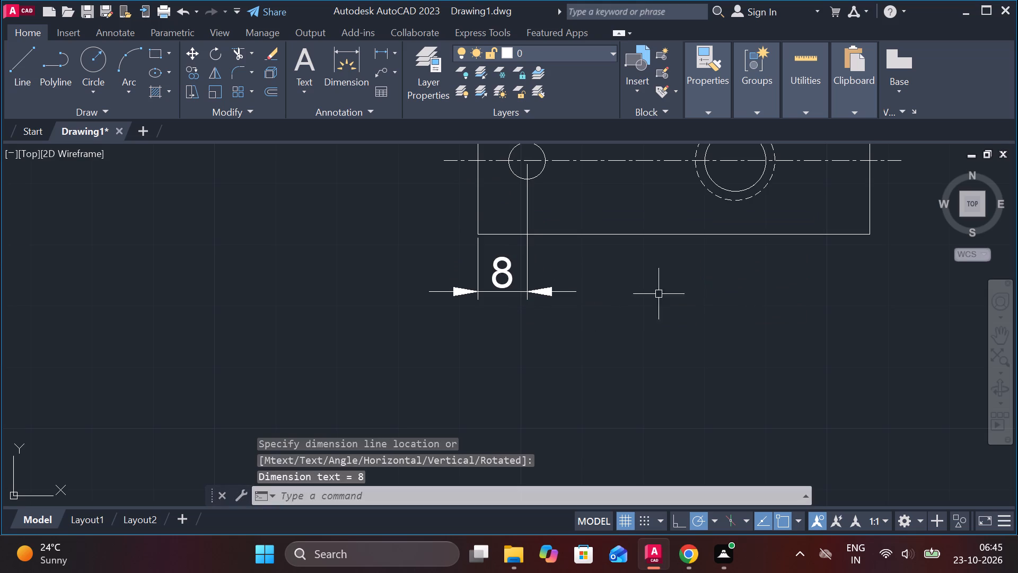
Add a horizontal dimension between the small hole and the threaded hole's centre in the top view, aligned with the first one.
key(space)
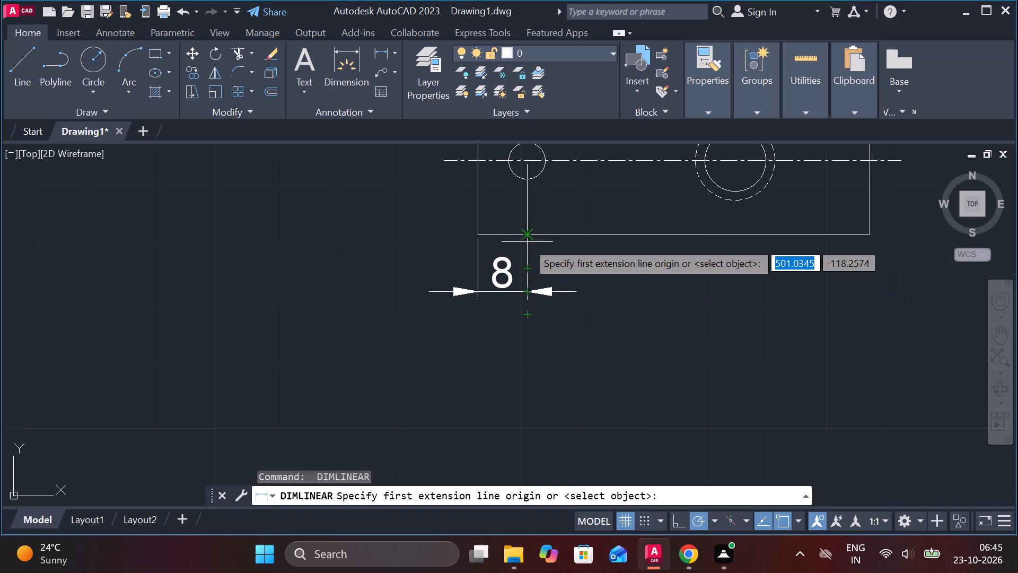
click(527, 242)
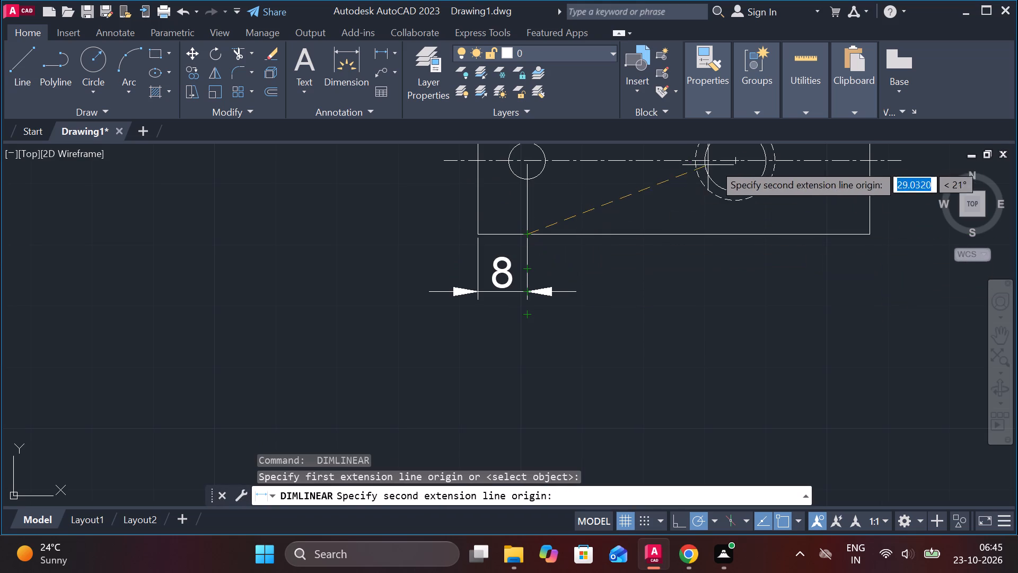
click(736, 158)
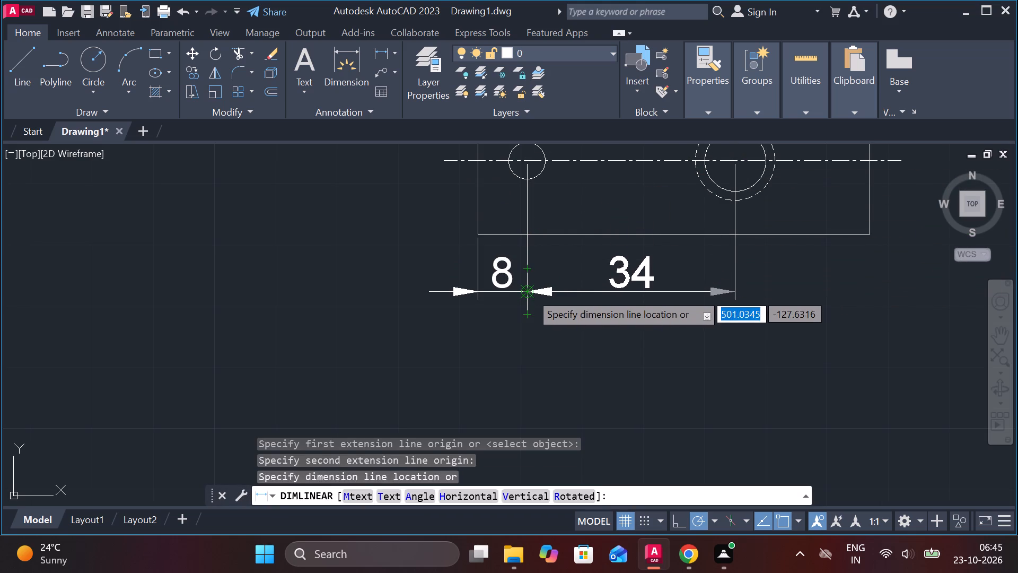
click(530, 293)
Add a horizontal dimension from the threaded hole's centre to the plate's right edge in the top view, aligned with the same row.
middle_drag(645, 299, 465, 325)
key(space)
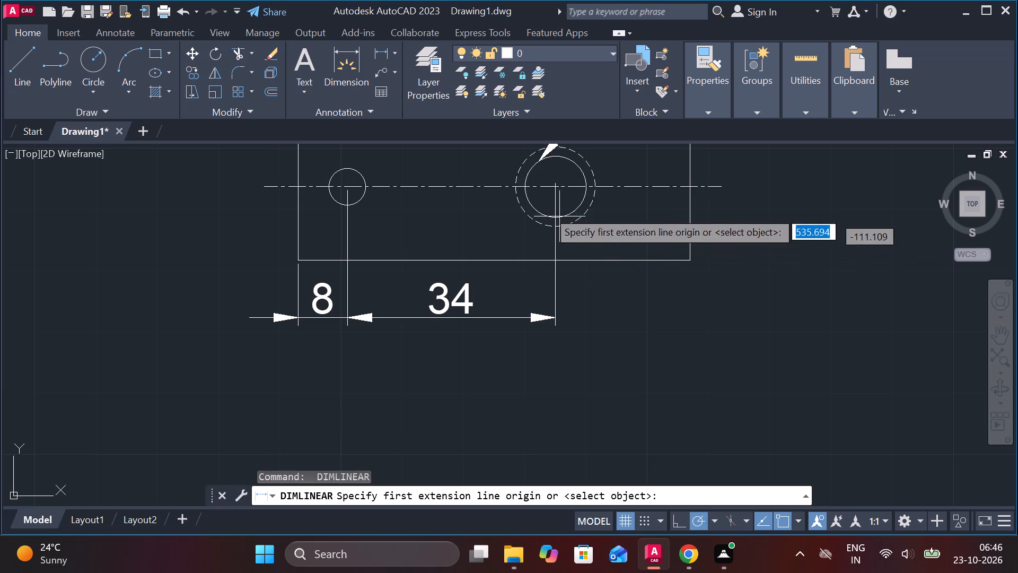
click(556, 185)
click(691, 189)
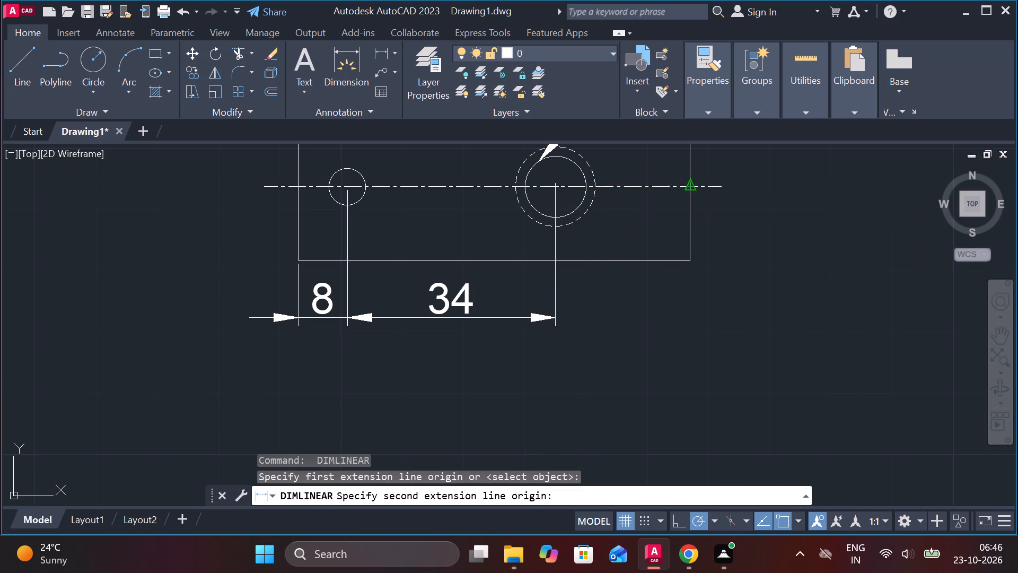
click(554, 317)
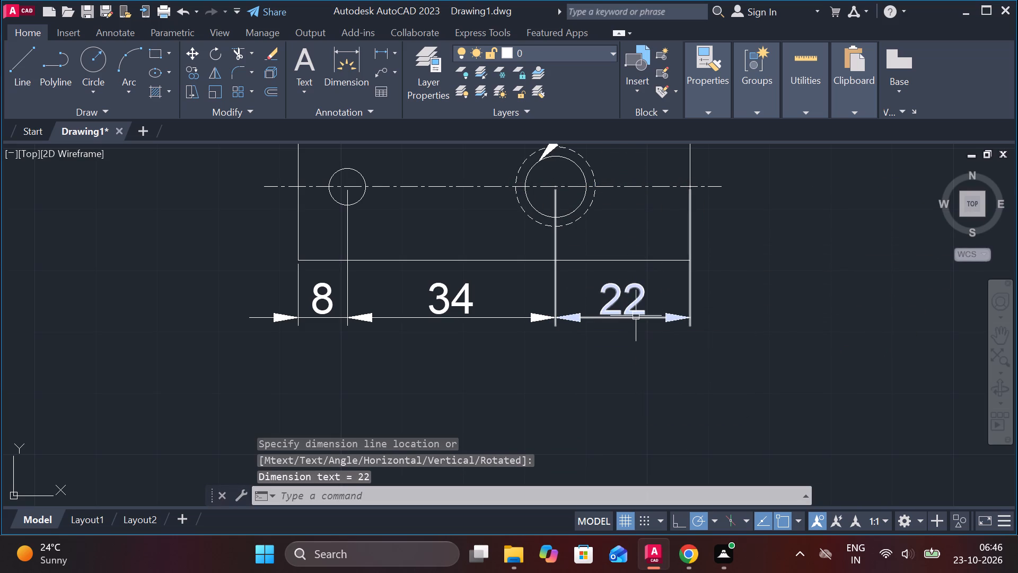
Add a diameter dimension to the small hole of the top view, with its text above the plate's upper left corner.
middle_drag(524, 277, 543, 312)
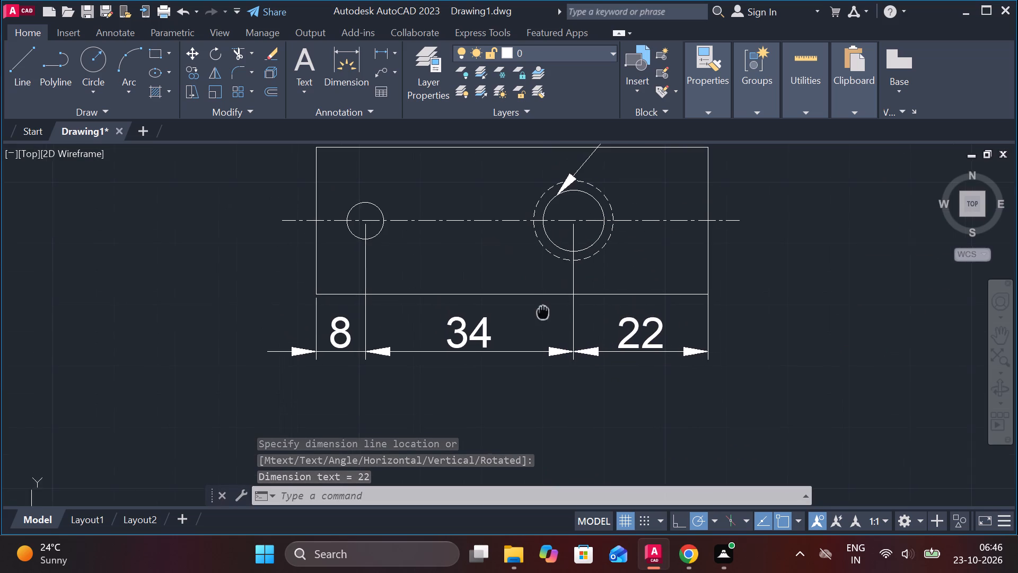
click(391, 52)
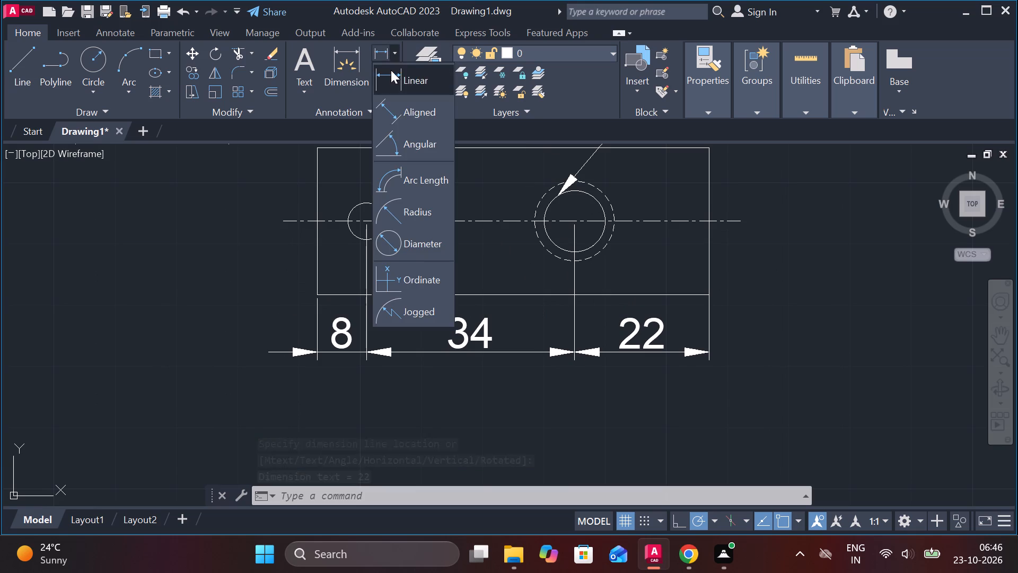
click(405, 240)
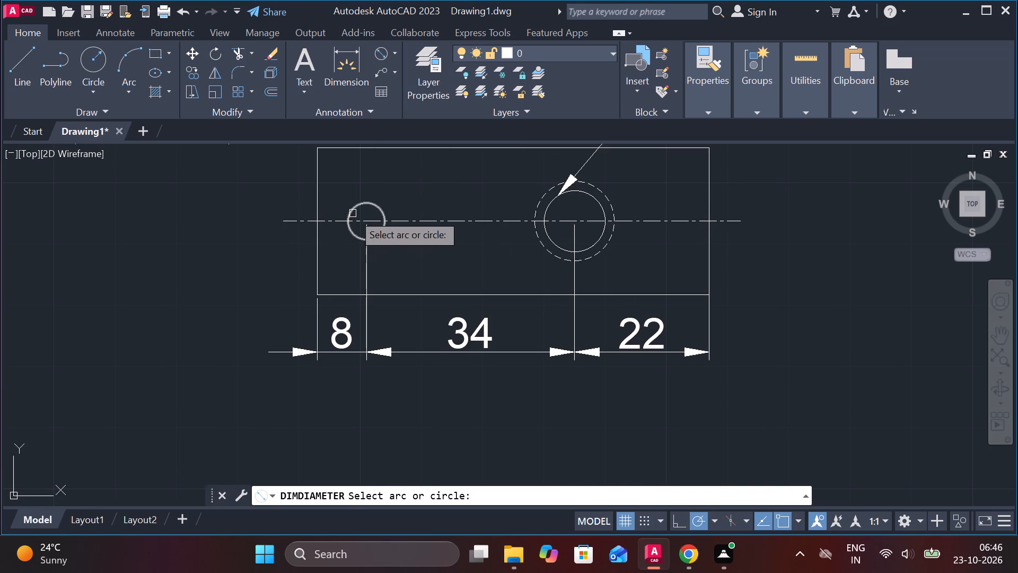
click(353, 213)
middle_drag(360, 207, 383, 276)
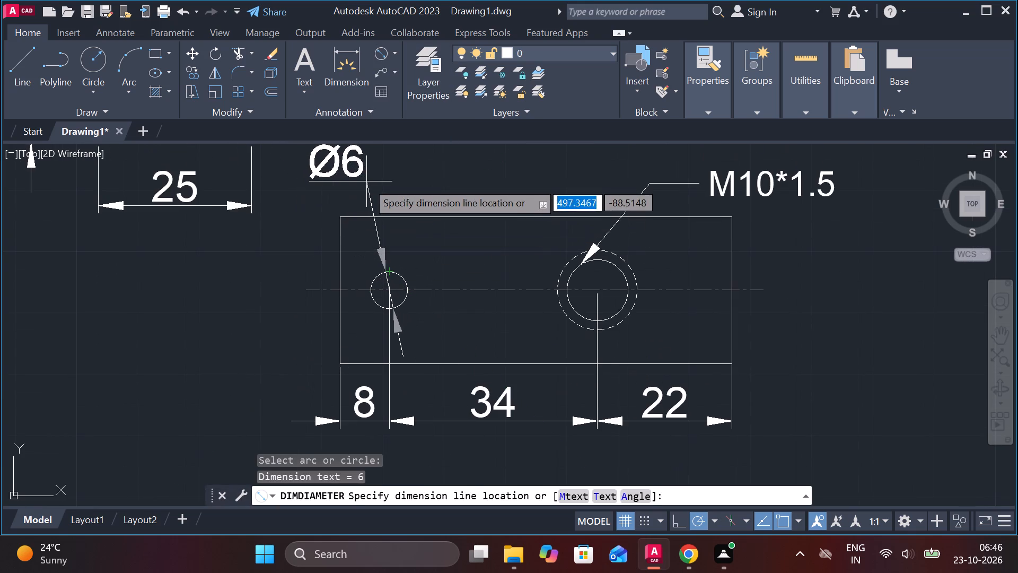
click(366, 181)
Move the small hole's diameter text to the right of the hole, just above the plate's upper edge and clear of the front view.
scroll(366, 181, down, 2)
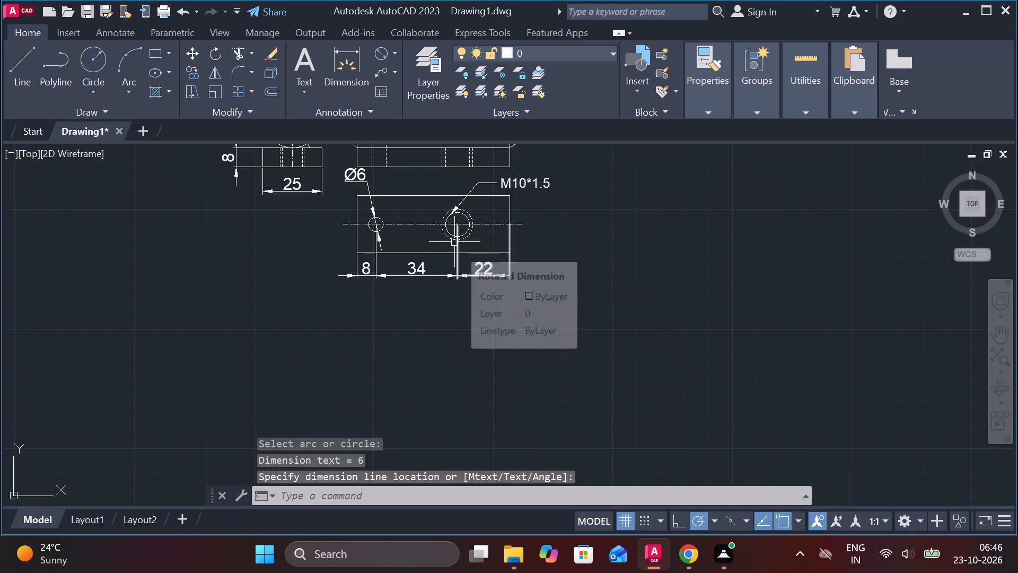
scroll(444, 234, up, 1)
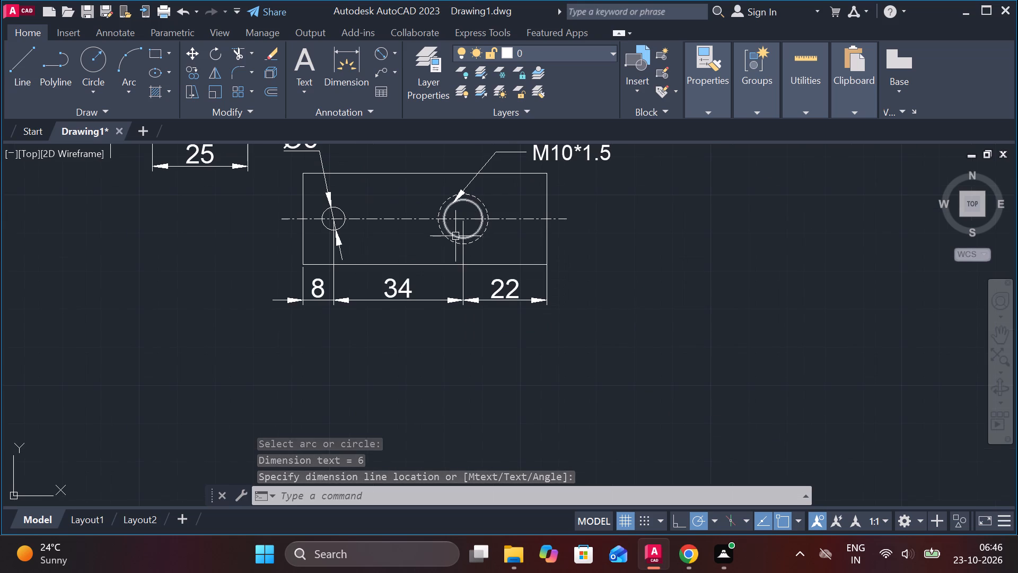
scroll(516, 222, down, 1)
middle_drag(528, 245, 565, 312)
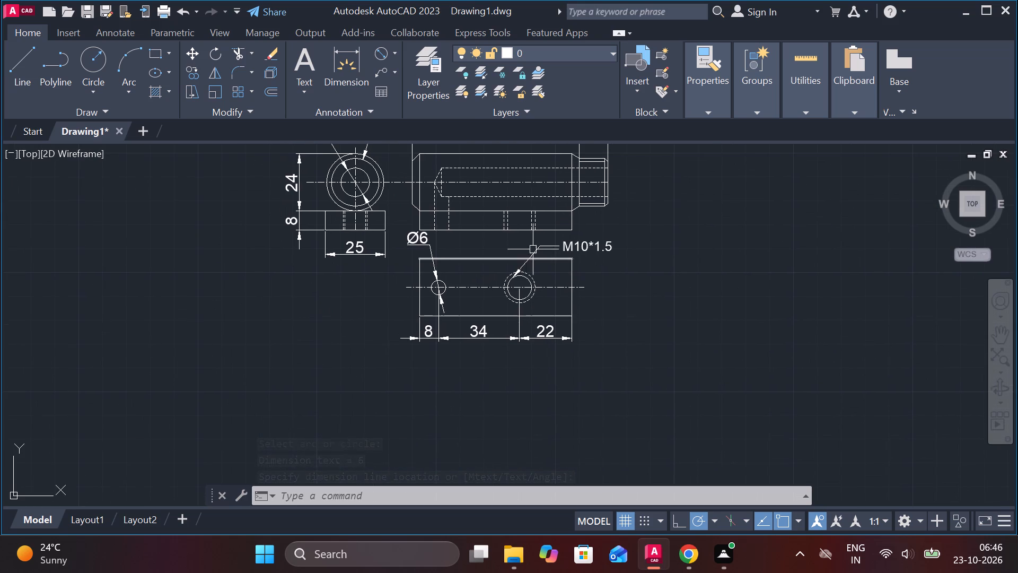
scroll(420, 240, up, 2)
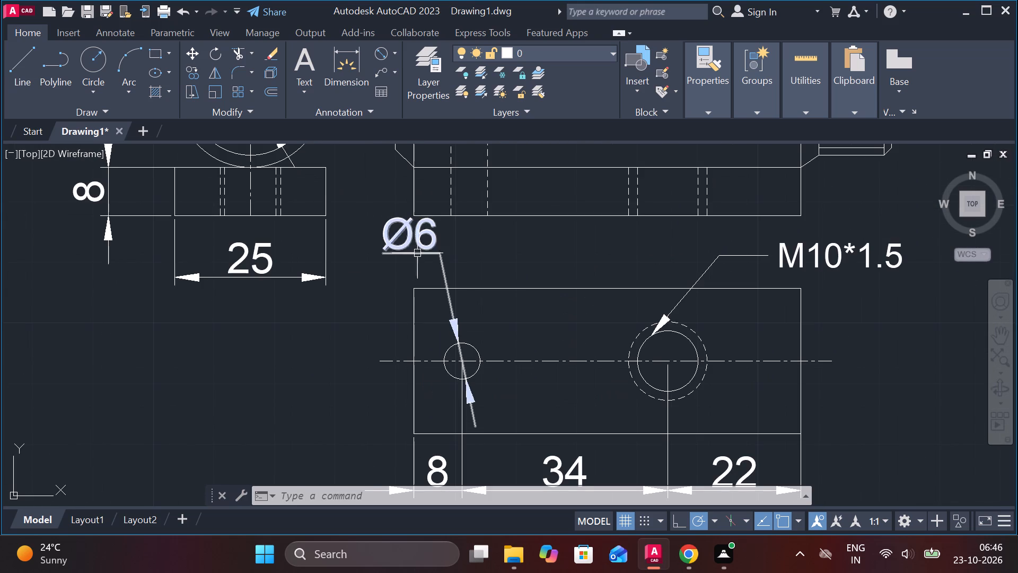
click(410, 247)
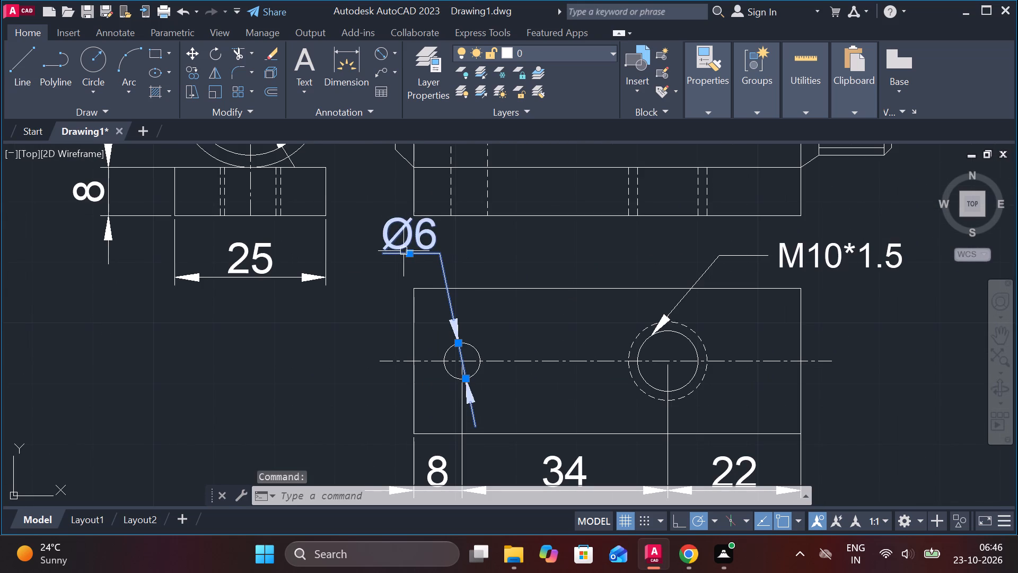
drag(407, 250, 422, 254)
click(489, 250)
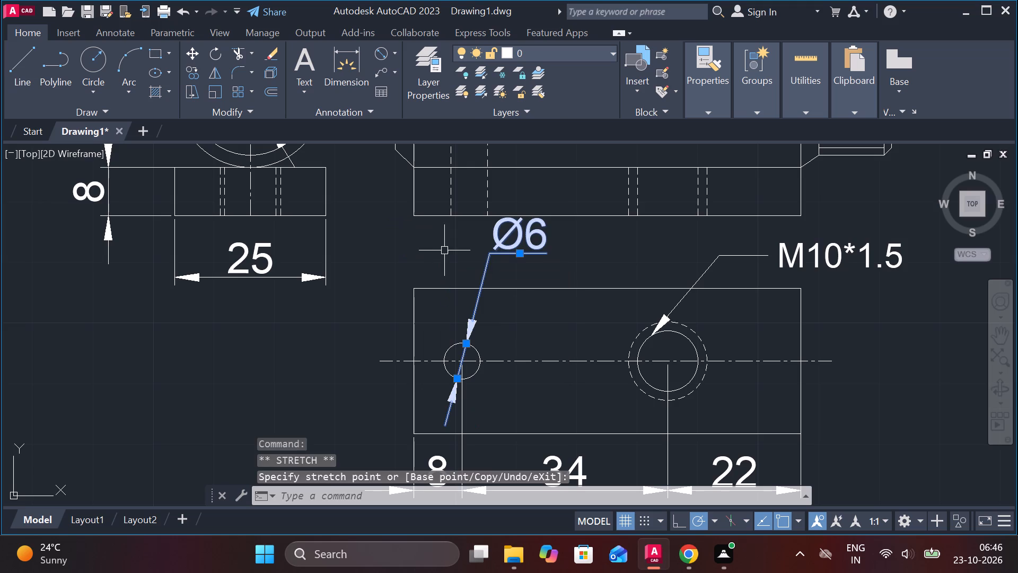
click(516, 251)
click(509, 273)
key(Escape)
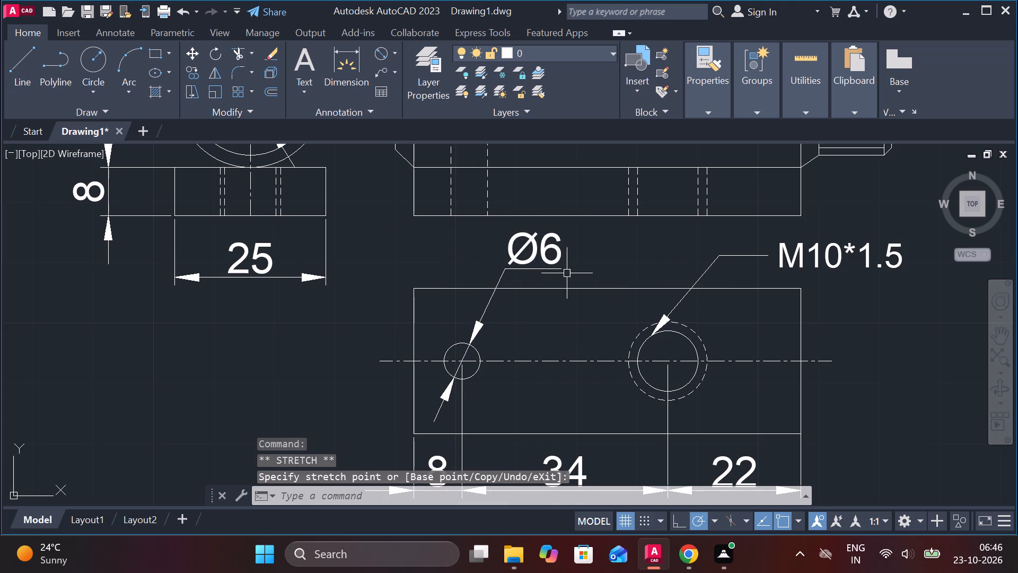
Draw a vertical line about 39 units long from the small hole's right quadrant up into the bore of the front view.
scroll(566, 296, down, 1)
scroll(512, 306, up, 2)
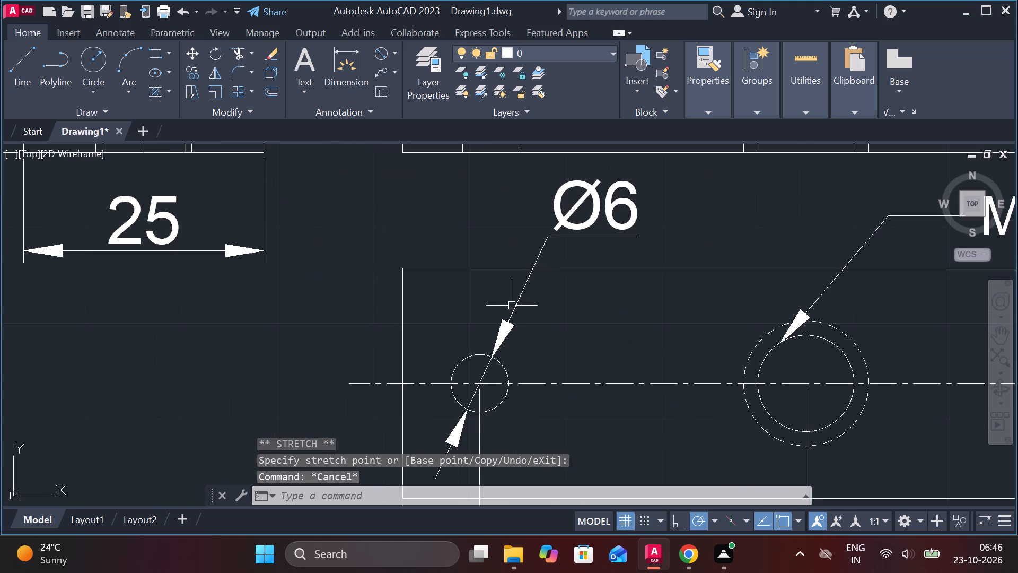
scroll(515, 306, down, 2)
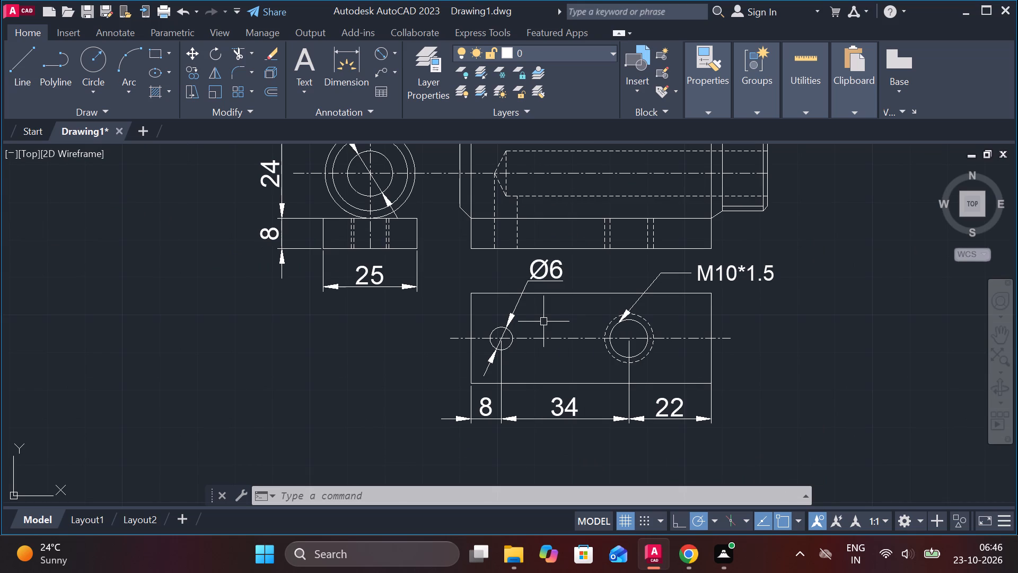
scroll(527, 324, up, 1)
key(l)
key(Return)
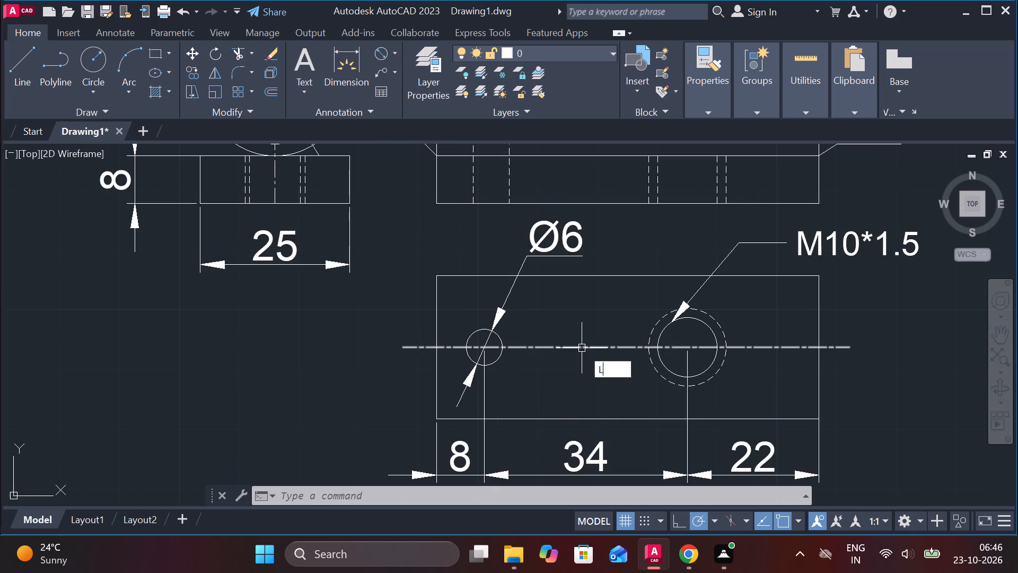
click(503, 348)
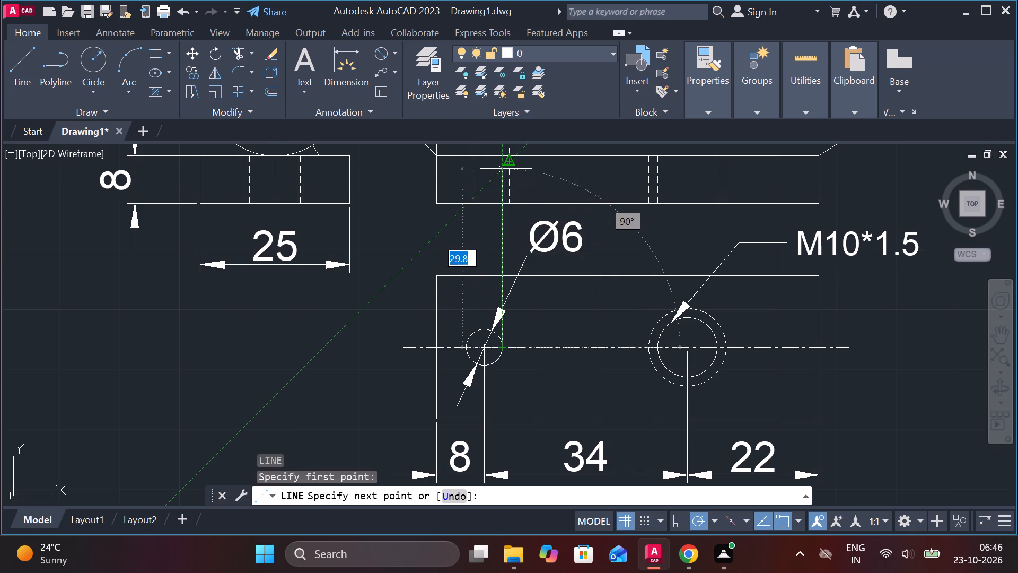
middle_drag(506, 169, 435, 322)
scroll(435, 277, up, 2)
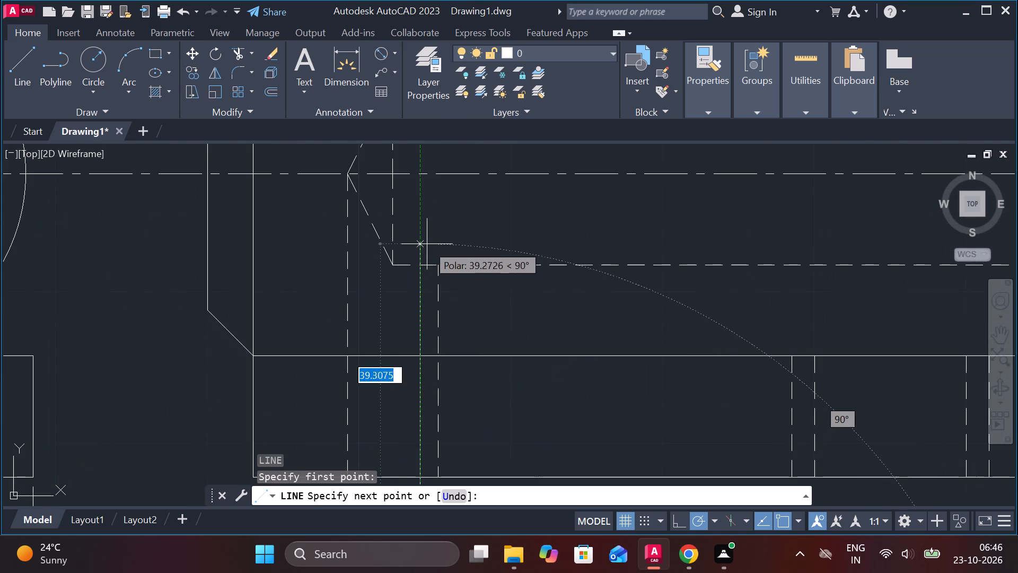
click(427, 244)
key(Escape)
Draw a vertical line from the small hole's left quadrant up into the front view, ending above the bore's upper hidden line.
scroll(423, 316, down, 1)
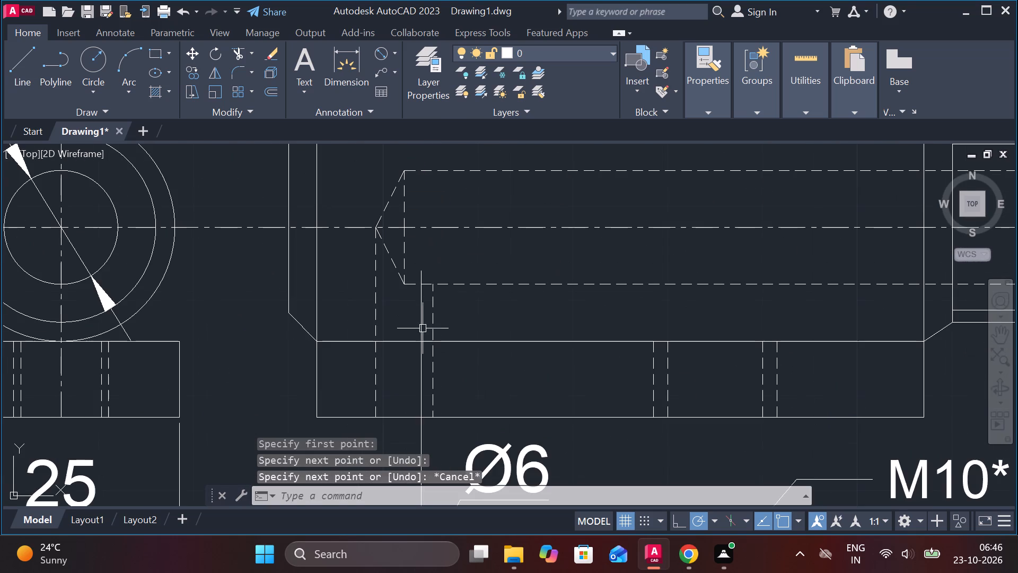
key(space)
scroll(423, 341, down, 2)
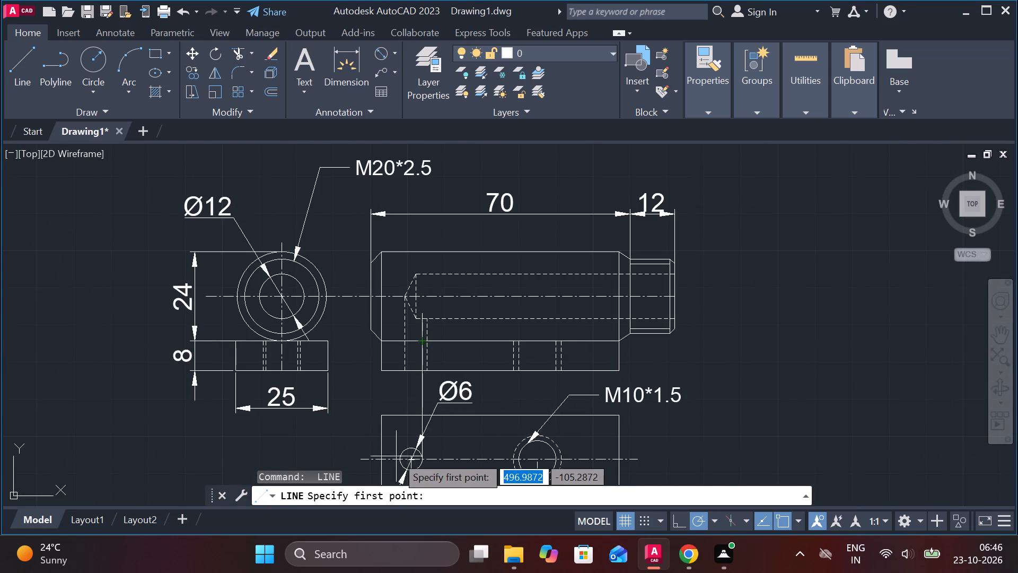
click(396, 456)
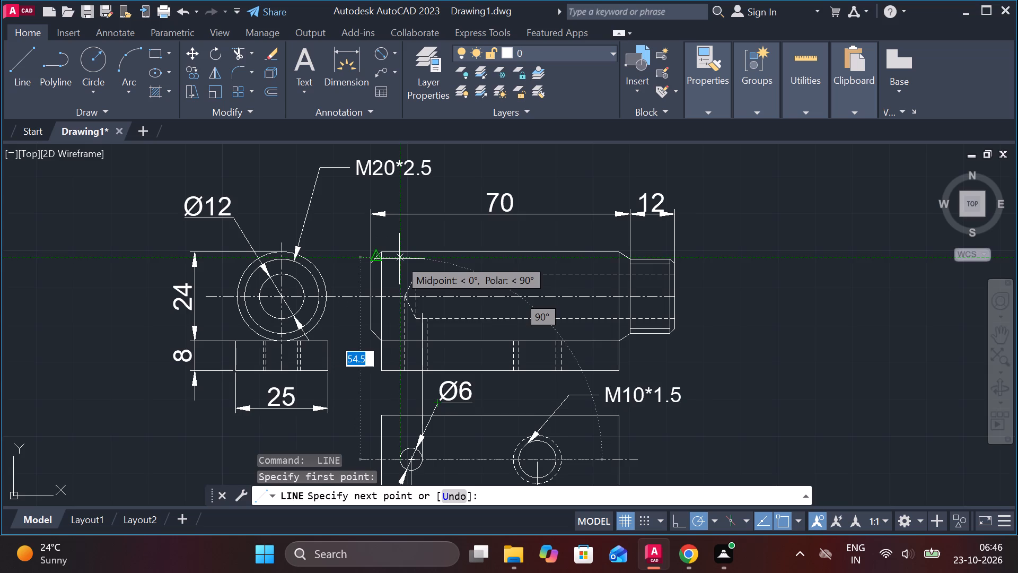
scroll(399, 269, up, 2)
click(404, 266)
key(Escape)
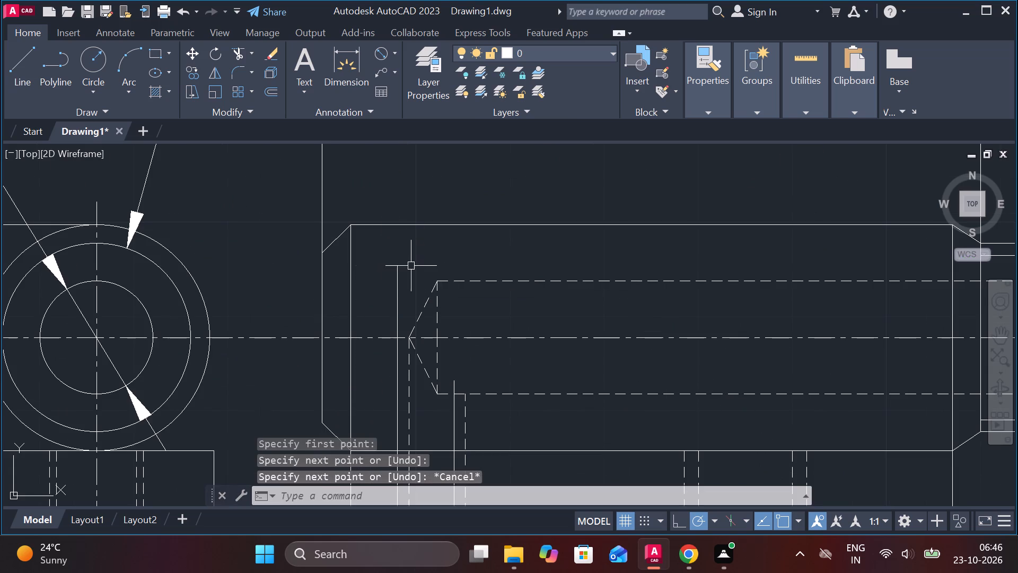
Erase the two dashed vertical lines of the small hole in the front view.
middle_drag(471, 353, 459, 255)
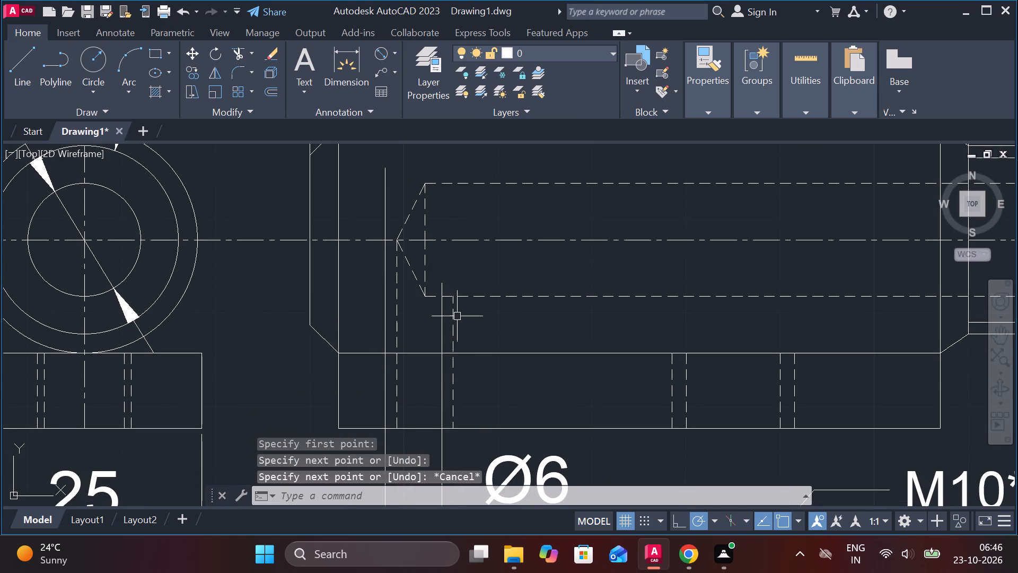
click(456, 319)
click(396, 319)
text(E)
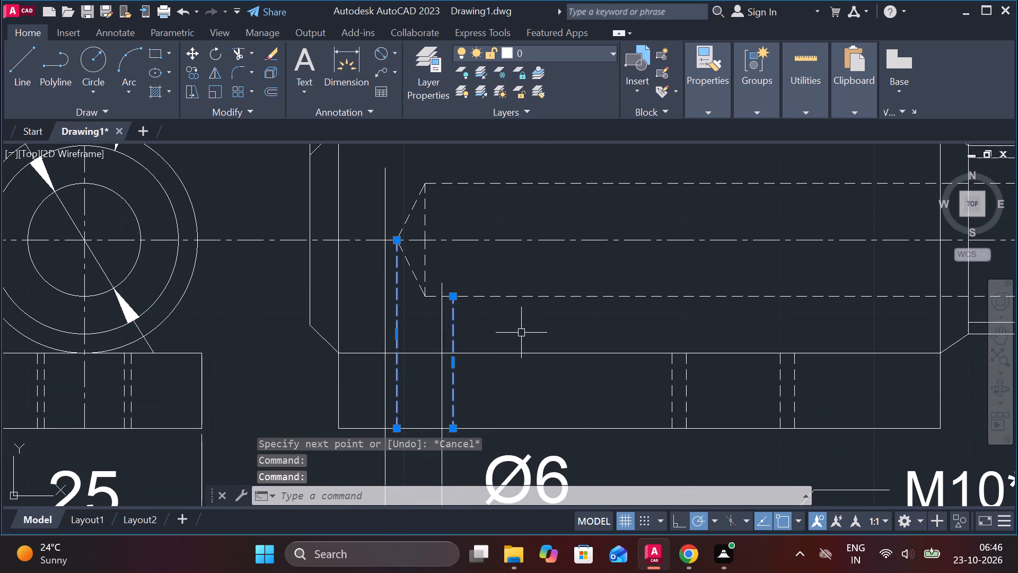
key(space)
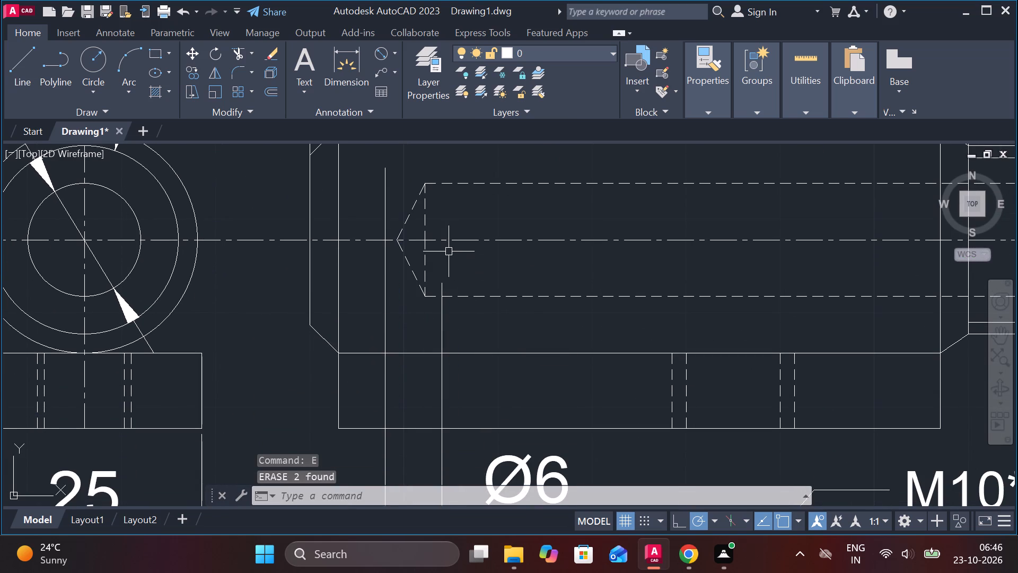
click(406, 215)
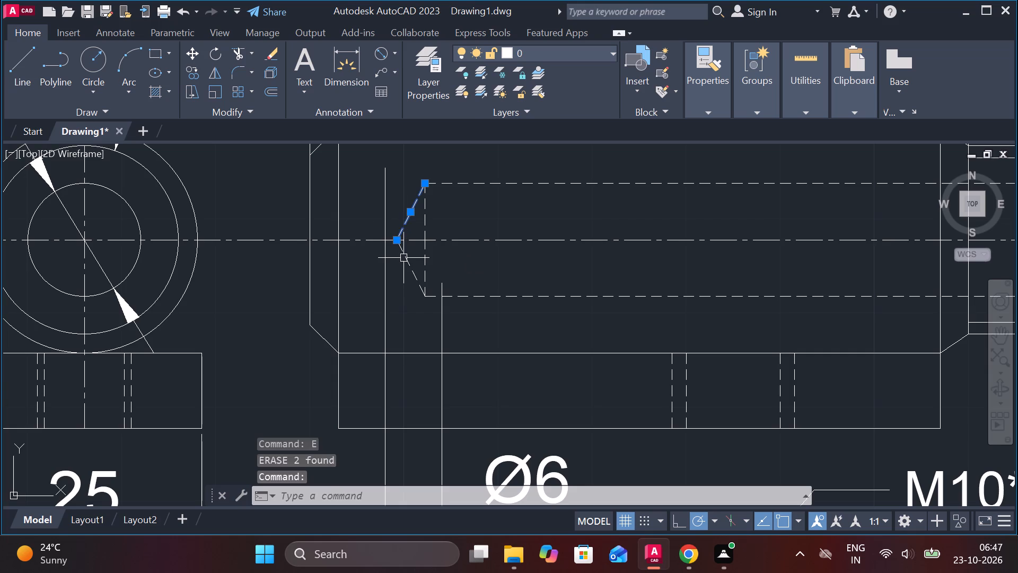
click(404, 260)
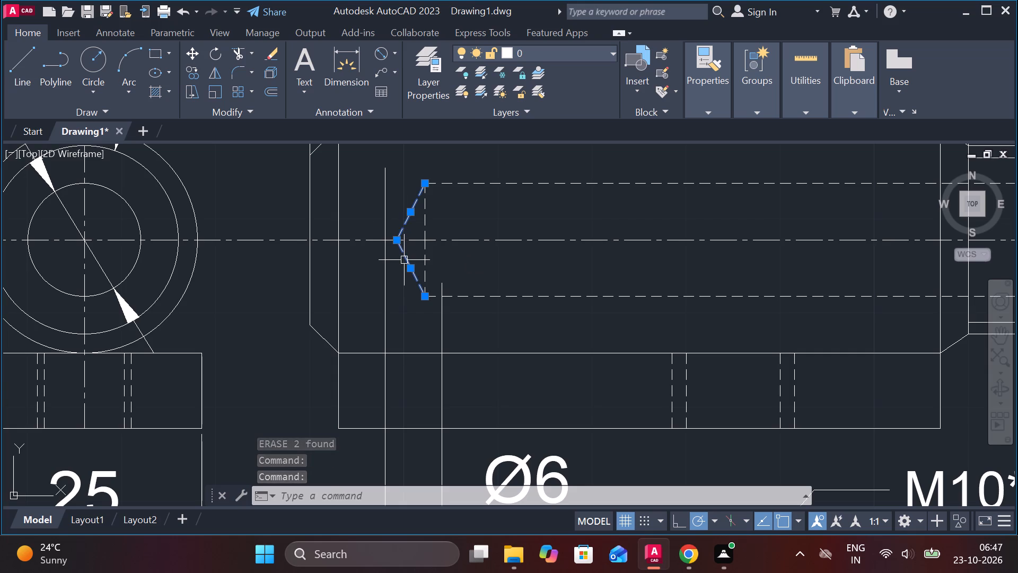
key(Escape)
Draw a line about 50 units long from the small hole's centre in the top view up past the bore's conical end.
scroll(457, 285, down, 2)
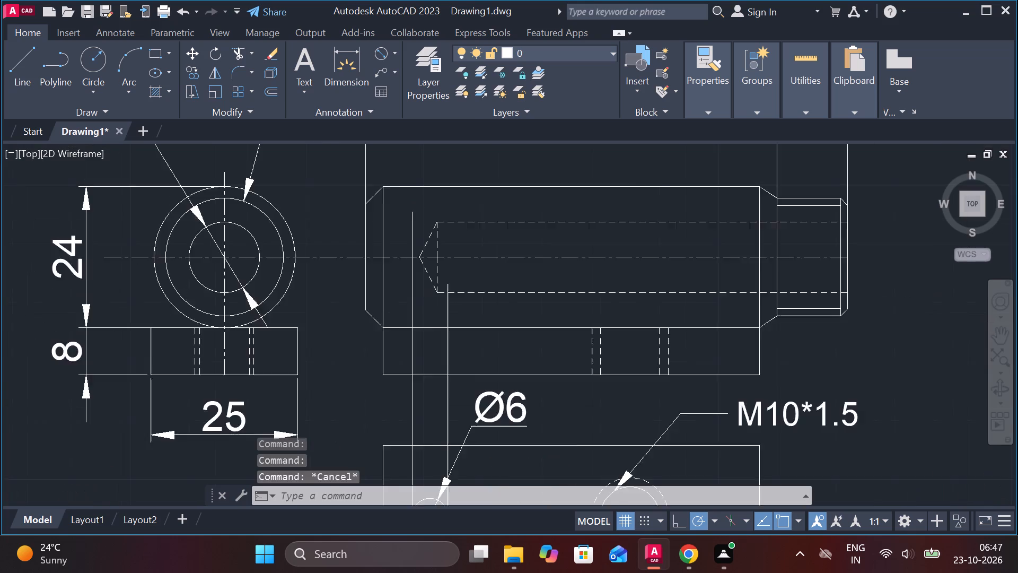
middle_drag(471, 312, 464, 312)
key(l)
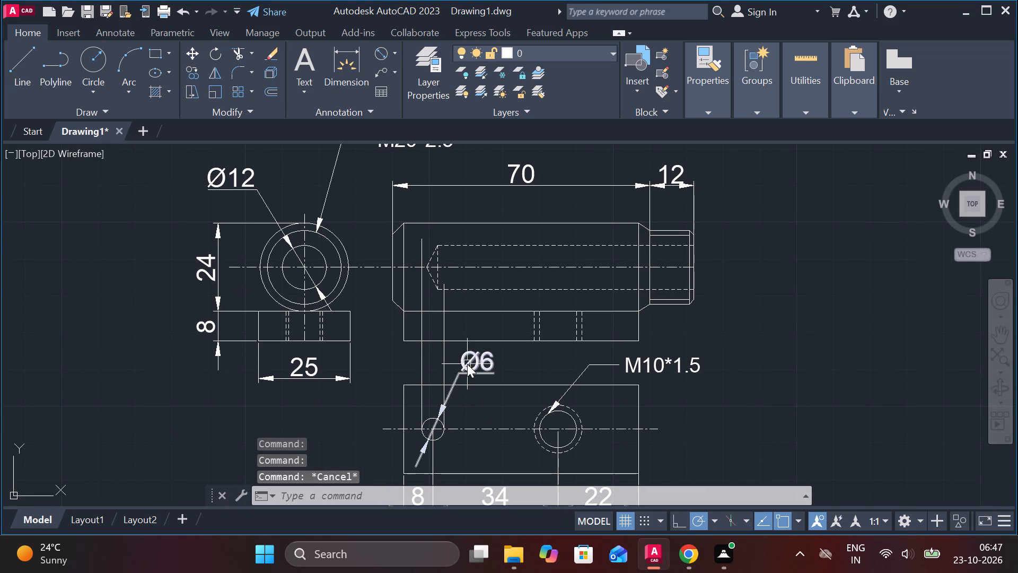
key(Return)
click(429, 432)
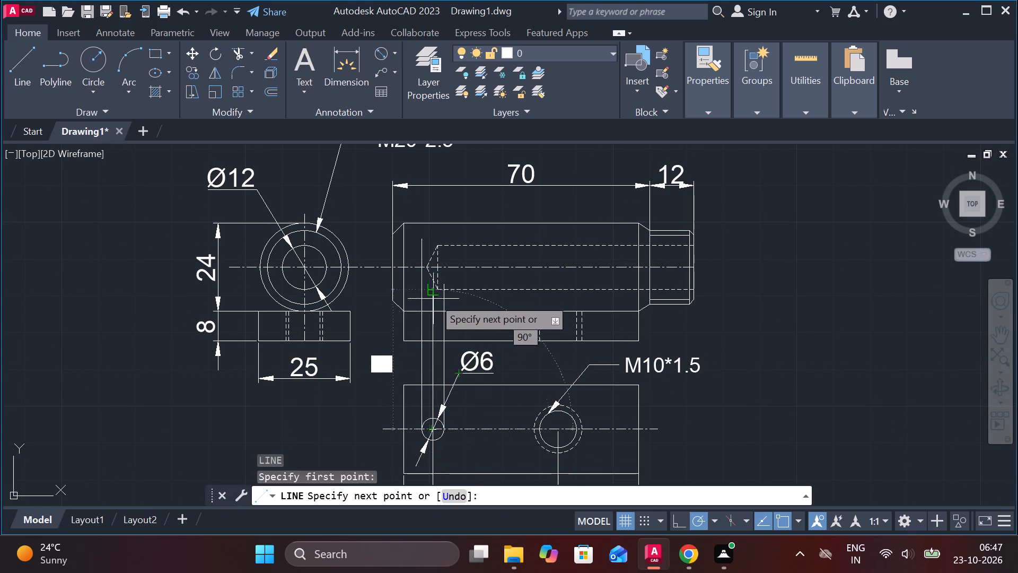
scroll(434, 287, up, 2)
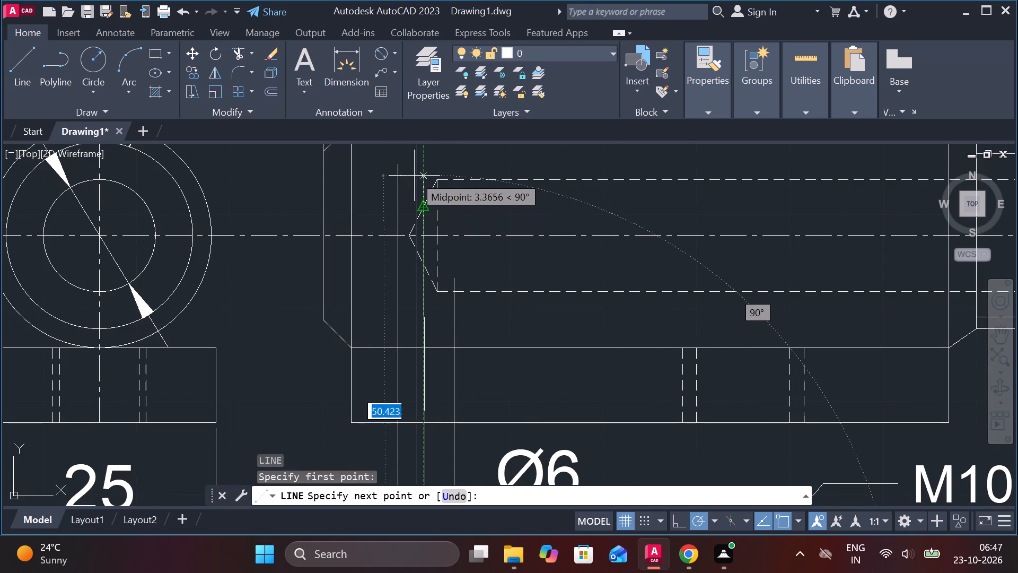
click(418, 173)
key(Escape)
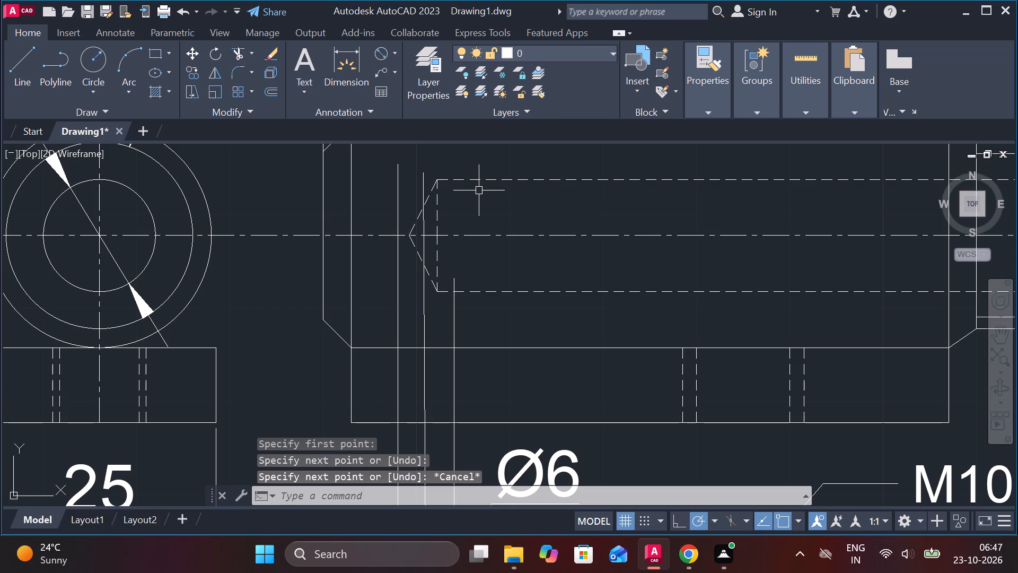
Erase the two slanted dashed lines forming the bore's conical end in the front view.
click(415, 224)
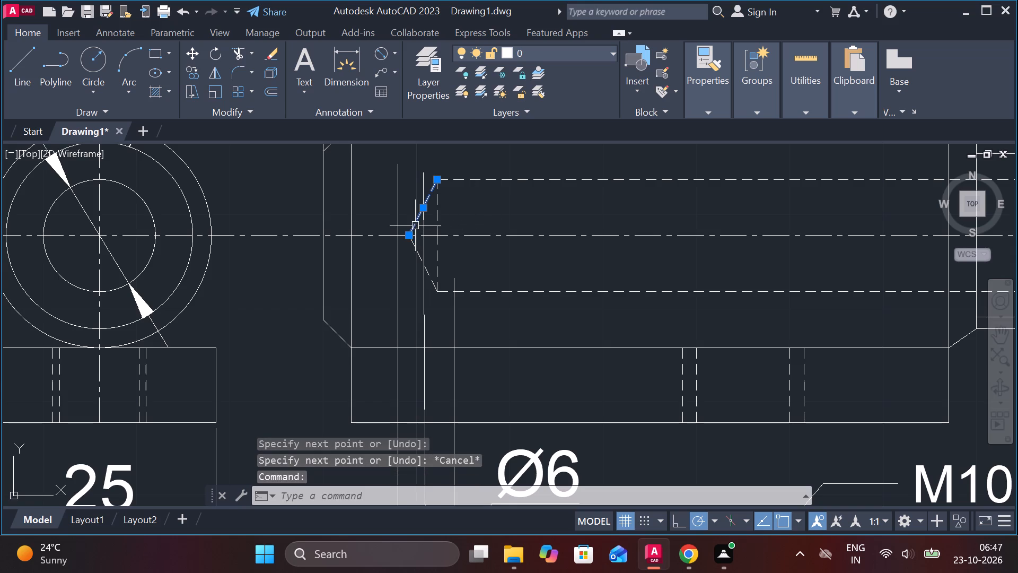
click(415, 248)
text(E)
key(space)
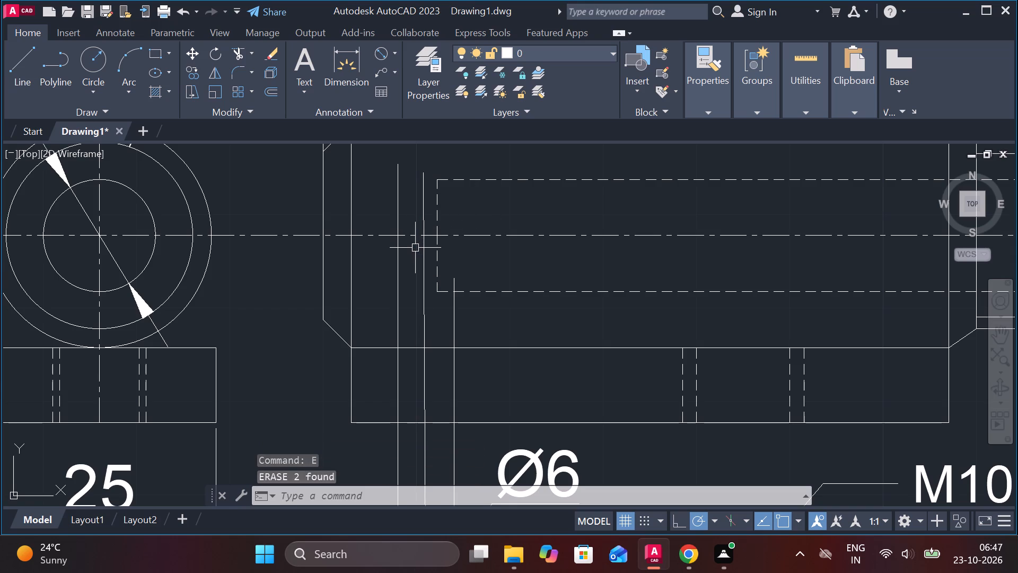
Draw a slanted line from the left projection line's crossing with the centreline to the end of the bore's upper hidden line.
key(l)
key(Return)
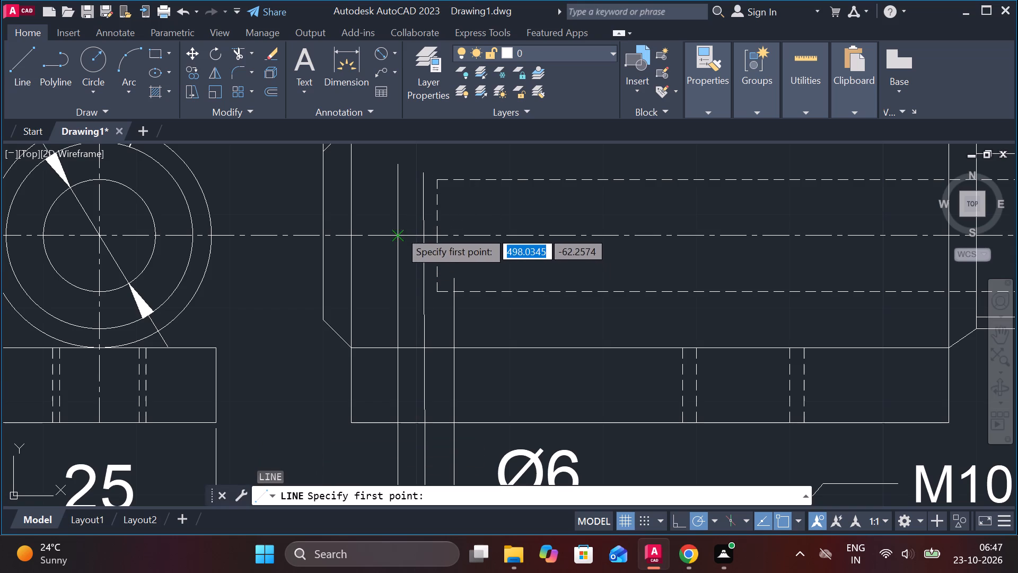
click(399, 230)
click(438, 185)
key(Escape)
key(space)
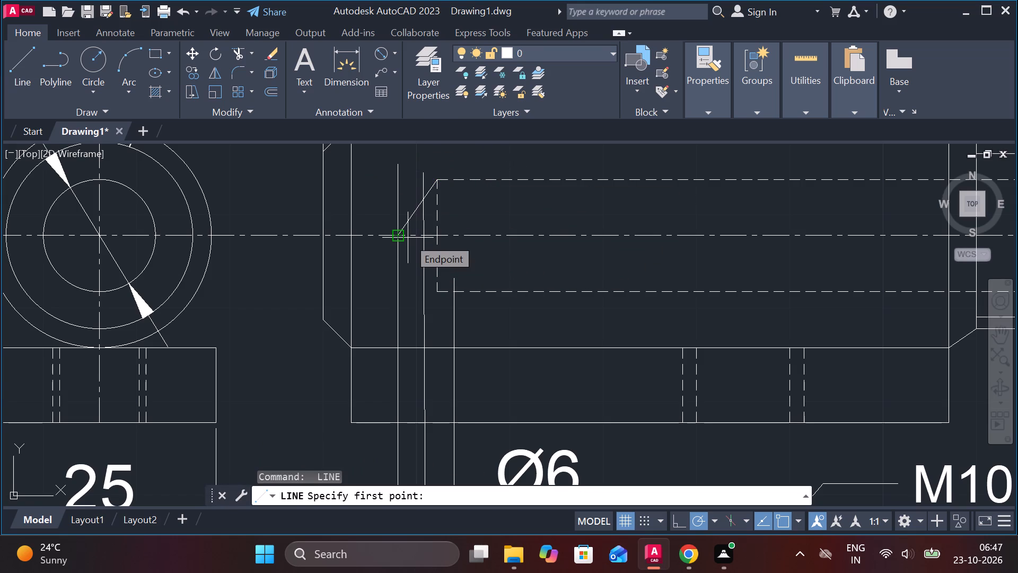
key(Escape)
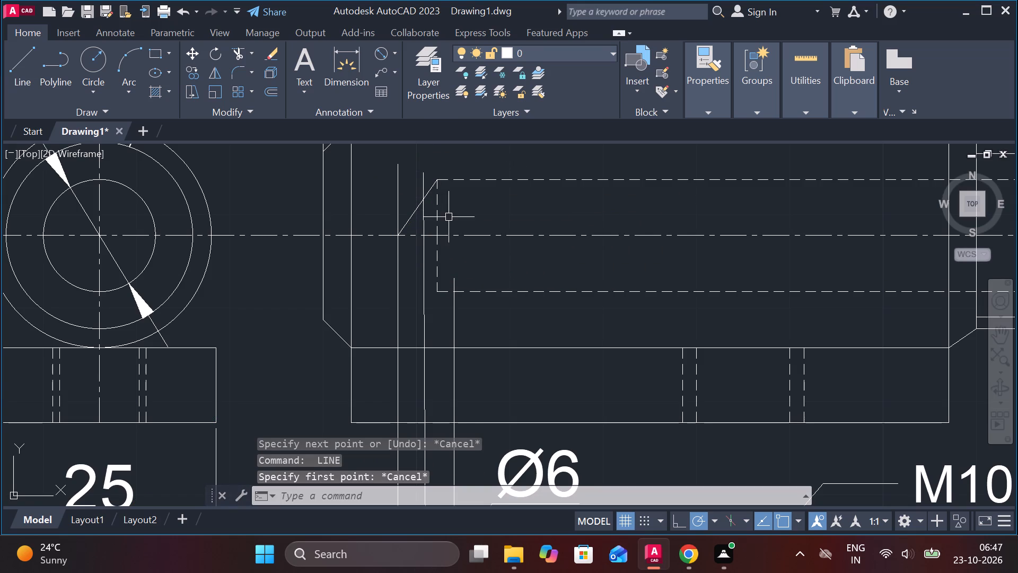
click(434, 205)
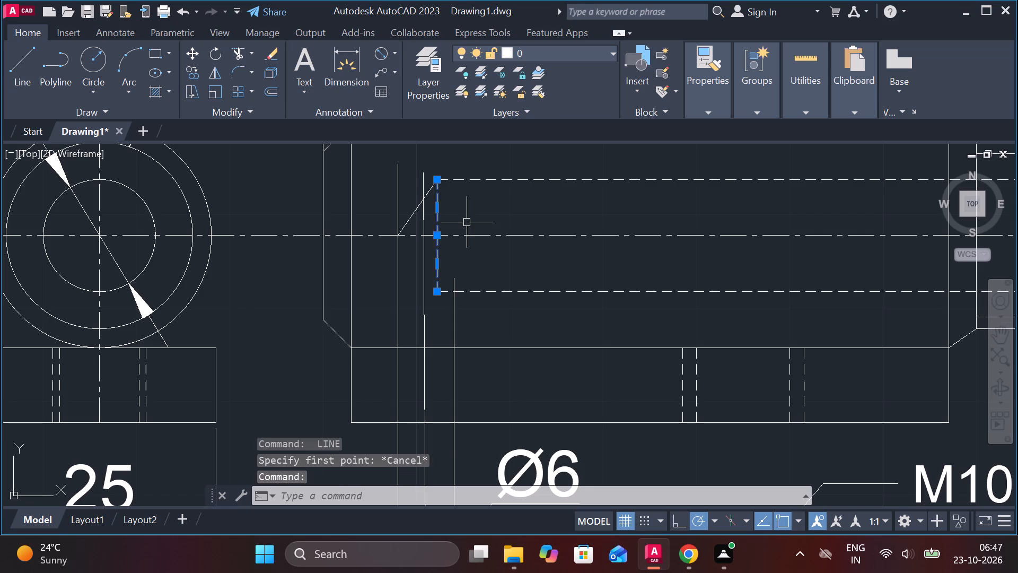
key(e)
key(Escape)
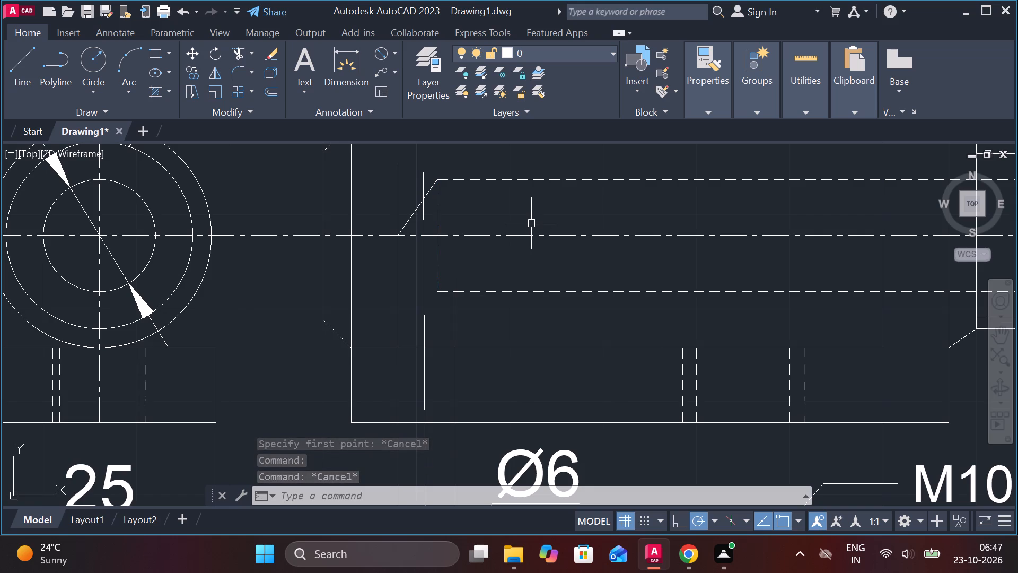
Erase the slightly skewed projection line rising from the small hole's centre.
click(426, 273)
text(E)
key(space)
Draw a vertical line about 54 units long from the small hole's centre up into the front view, ending above the bore's upper hidden line.
middle_drag(437, 338, 422, 307)
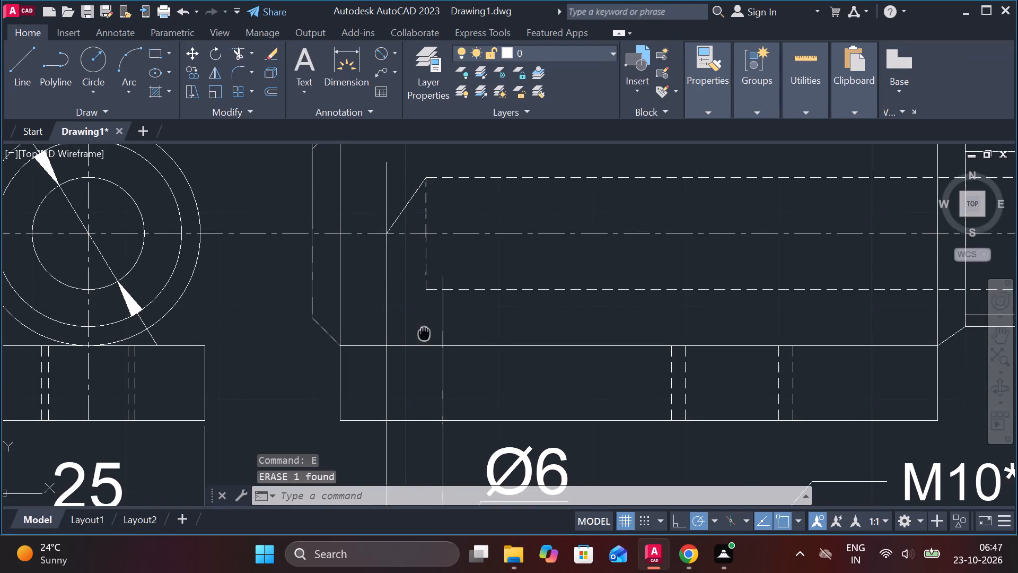
middle_drag(422, 307, 419, 248)
scroll(419, 245, down, 1)
key(l)
key(Return)
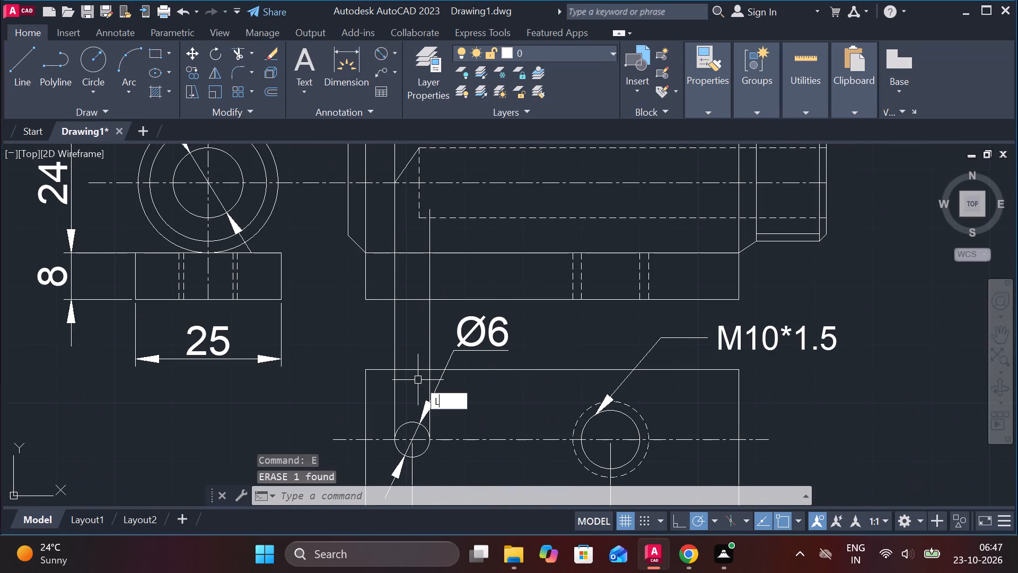
middle_drag(410, 419, 408, 309)
scroll(470, 384, up, 3)
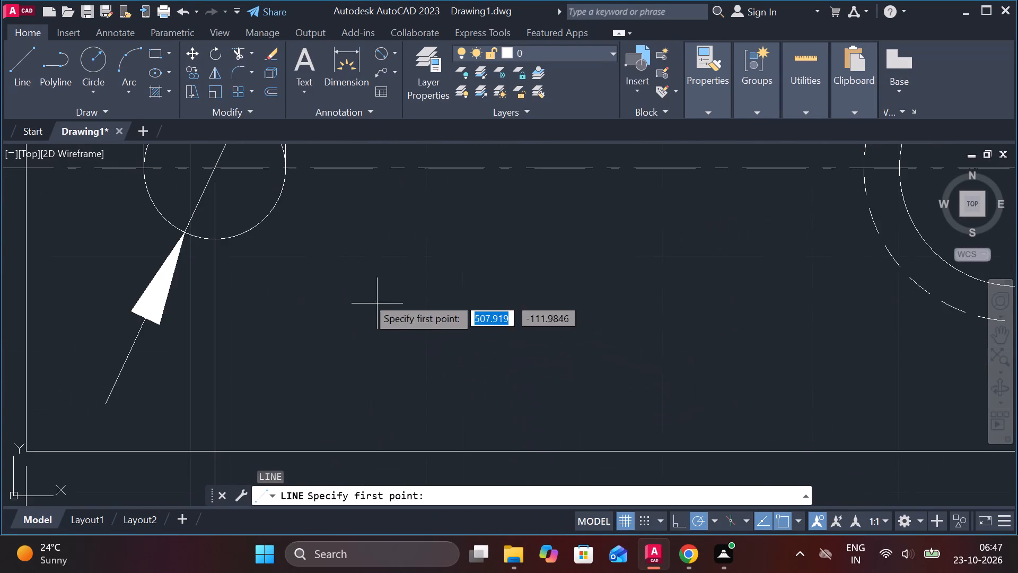
middle_drag(374, 293, 498, 425)
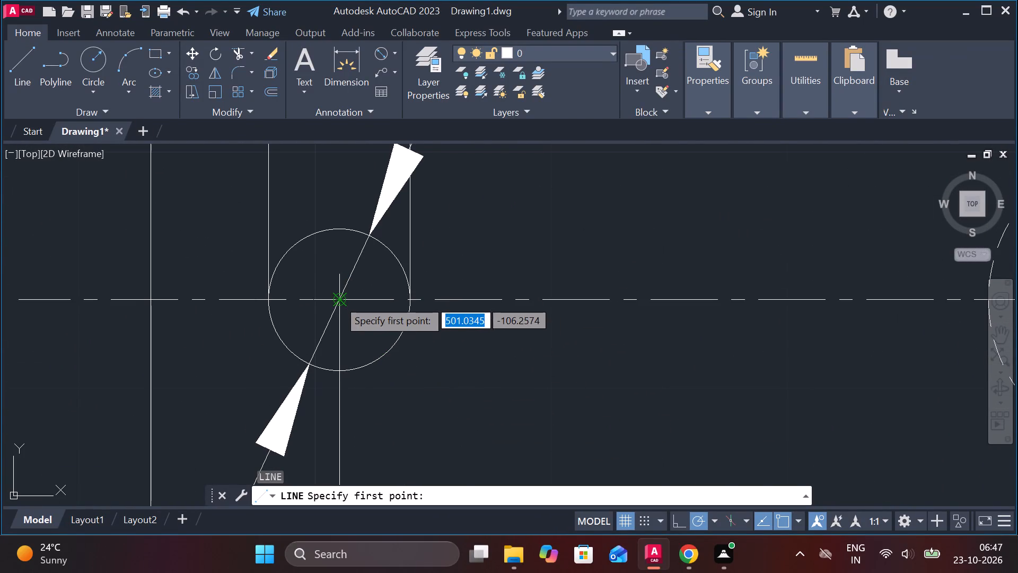
click(338, 299)
scroll(335, 248, down, 4)
middle_drag(362, 314, 368, 444)
scroll(344, 246, up, 2)
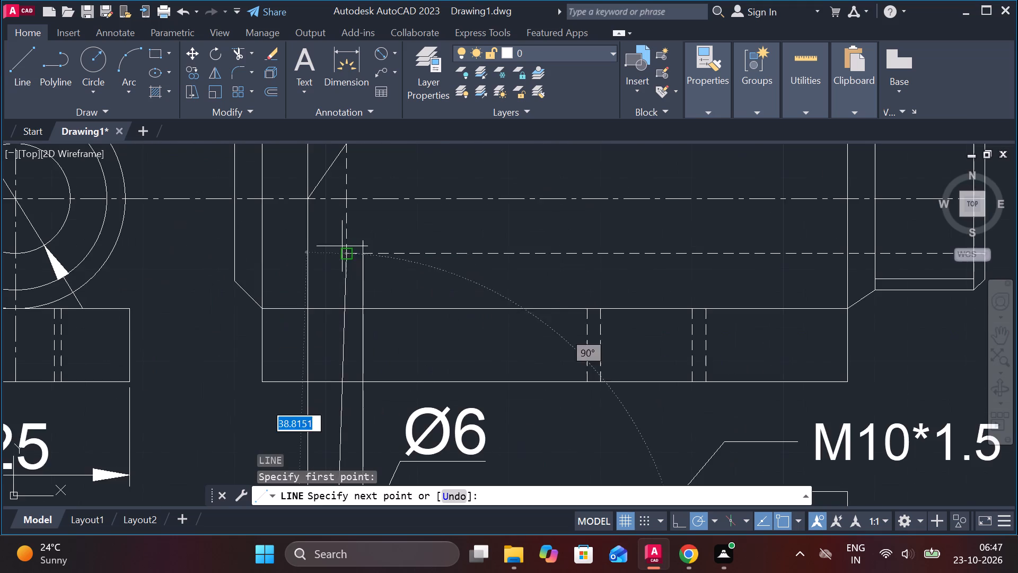
middle_drag(347, 240, 358, 332)
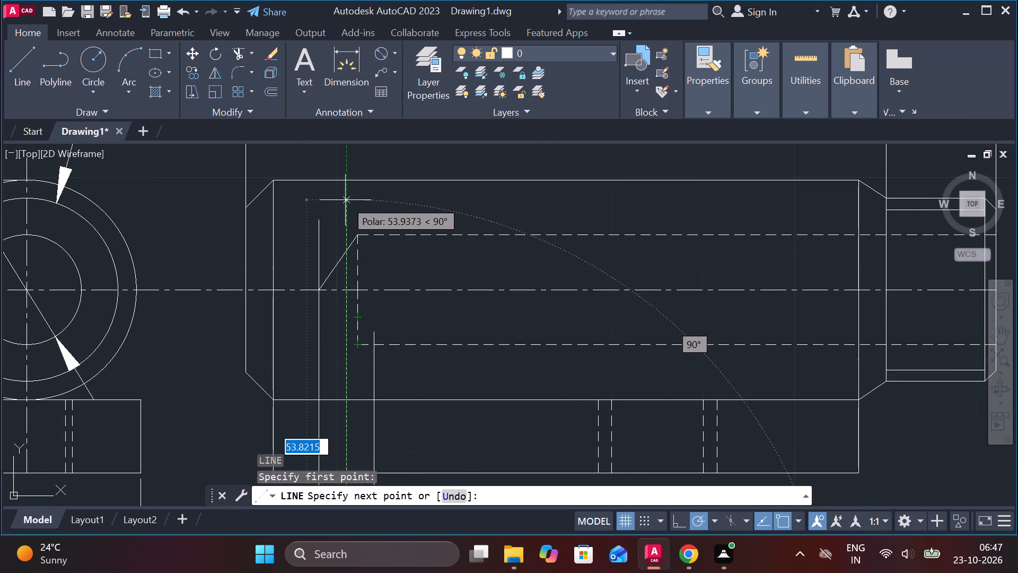
click(345, 200)
key(Escape)
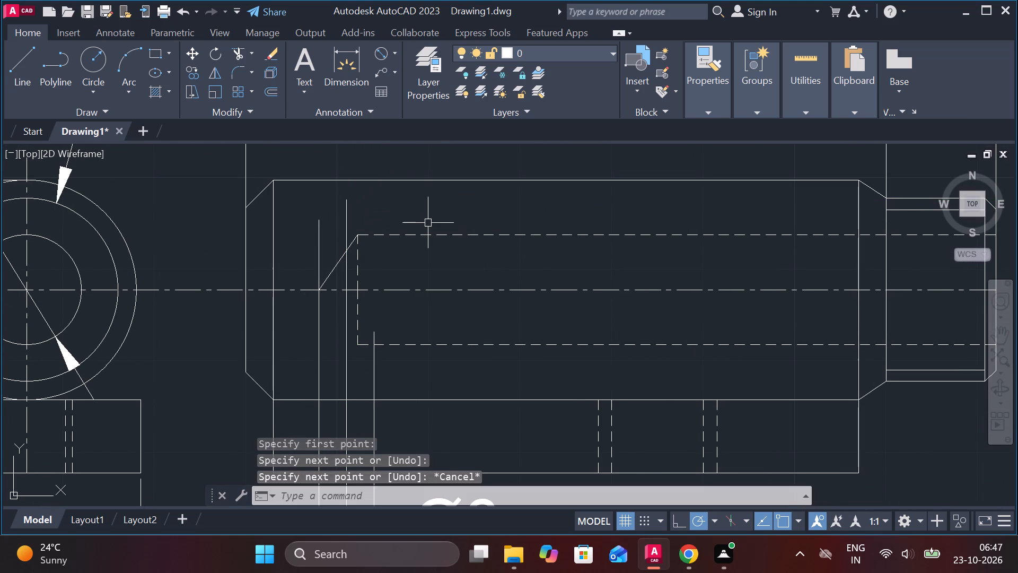
Trim away both halves of the dashed vertical line at the bore's inner end.
text(TR)
key(space)
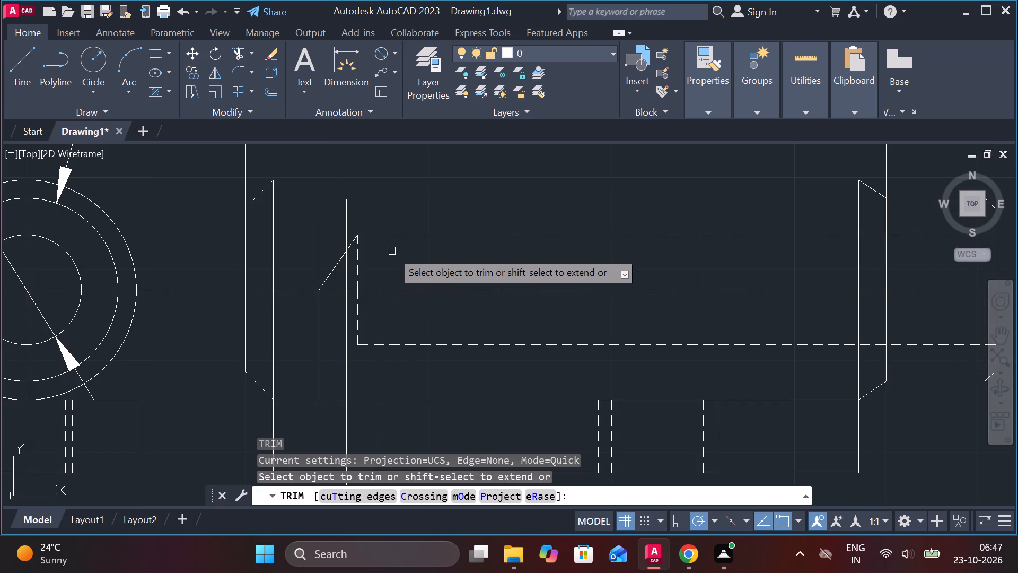
click(357, 258)
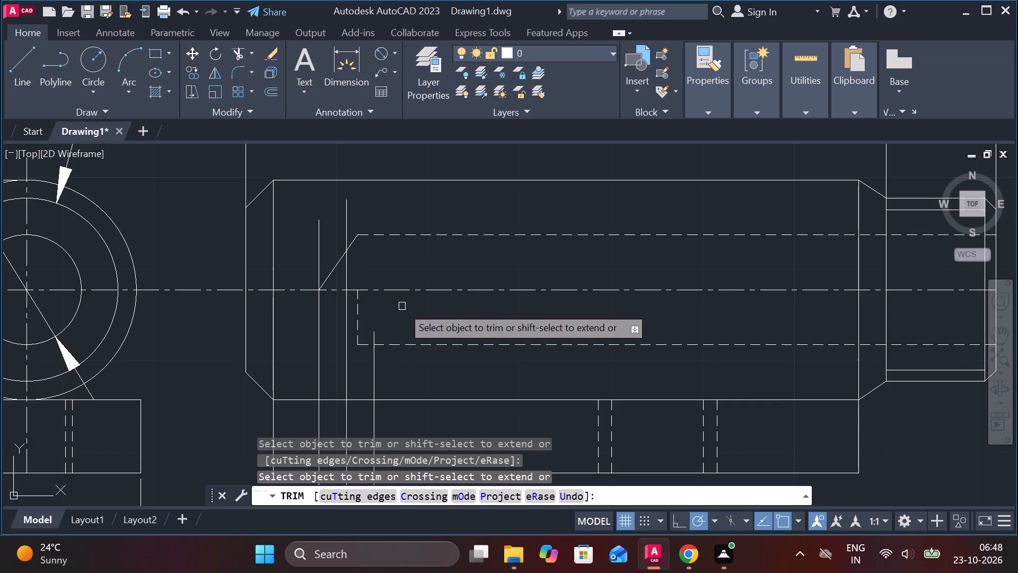
click(357, 310)
key(Escape)
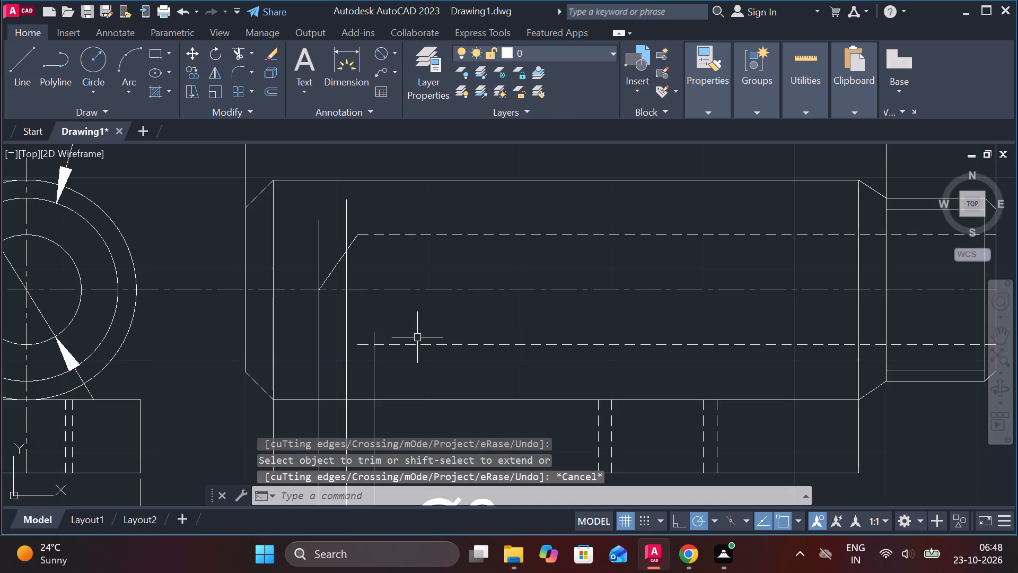
Extend the bore's lower hidden line to the vertical line projected from the small hole's centre.
text(EX)
key(space)
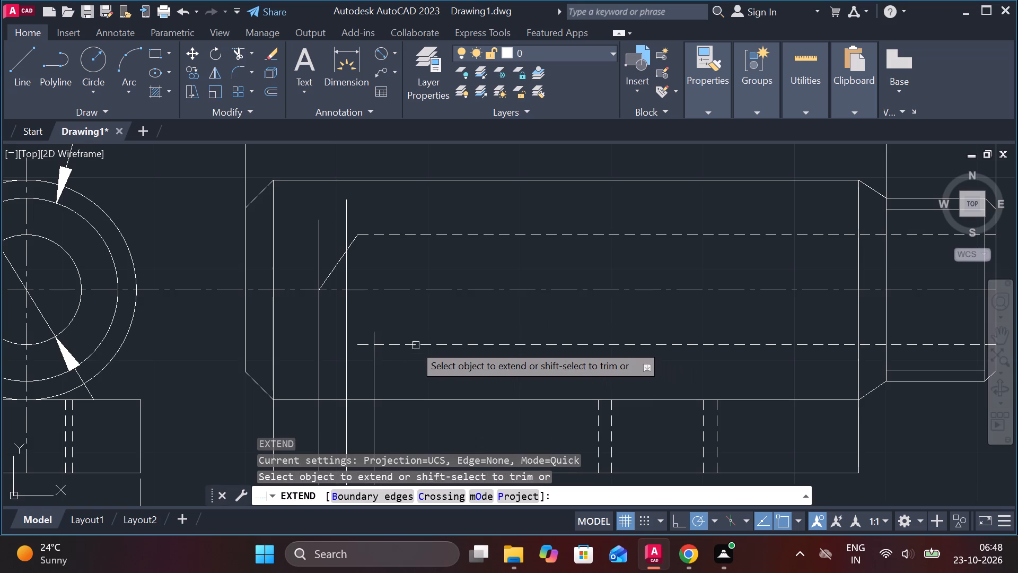
click(414, 344)
key(Escape)
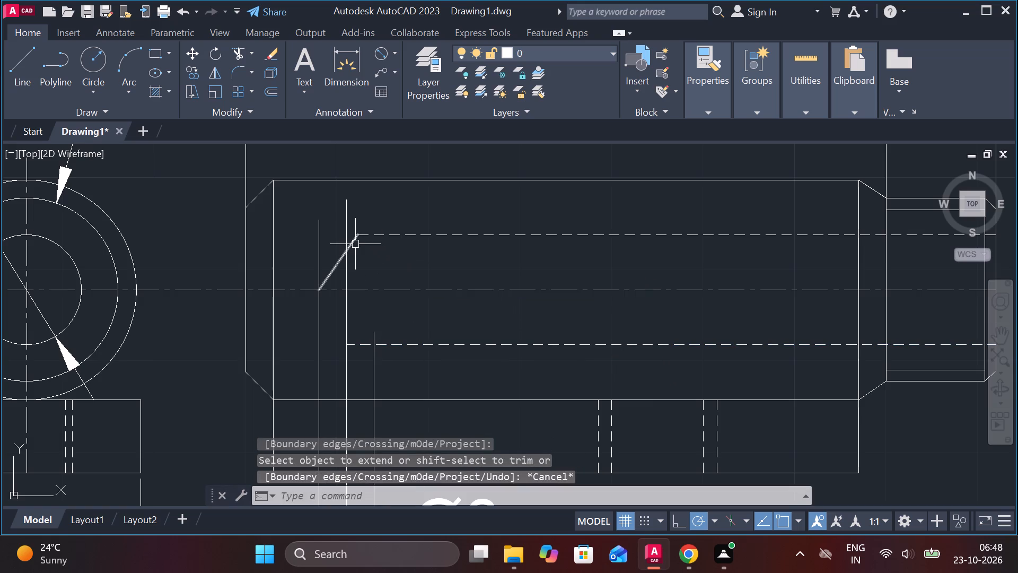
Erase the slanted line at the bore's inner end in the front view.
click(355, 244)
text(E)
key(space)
Extend the bore's upper hidden line to the vertical line projected from the small hole's centre.
text(EX)
key(space)
click(389, 232)
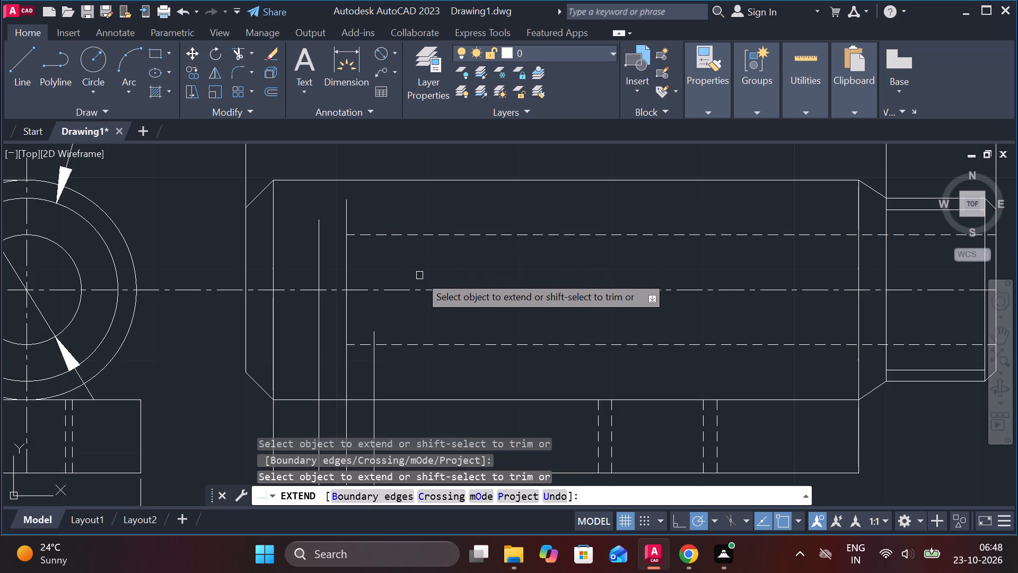
key(Escape)
Trim the hole-centre projection line above the bore's upper hidden line and just below its lower hidden line, leaving the bore's new end edge.
text(TR)
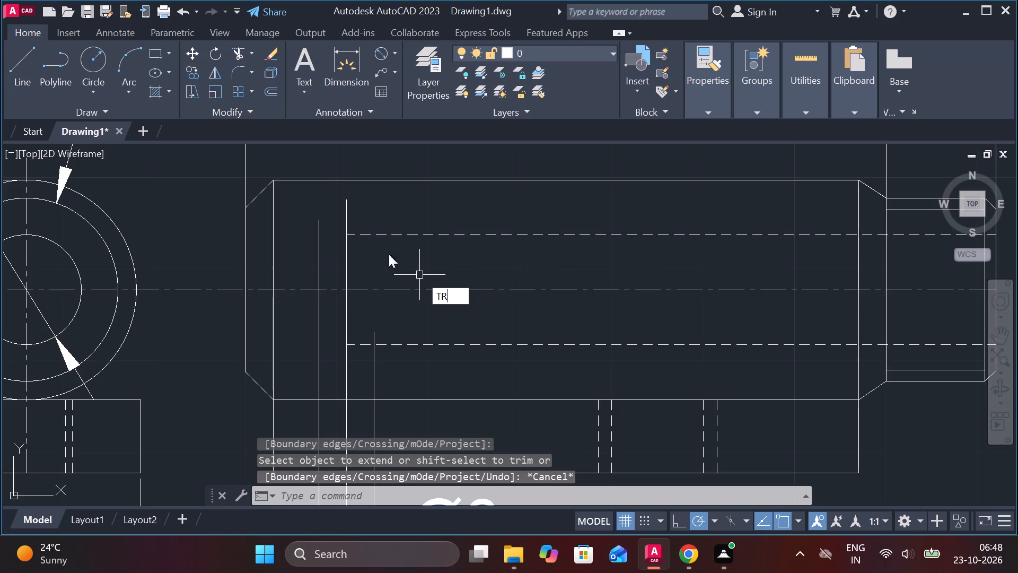
key(space)
click(348, 215)
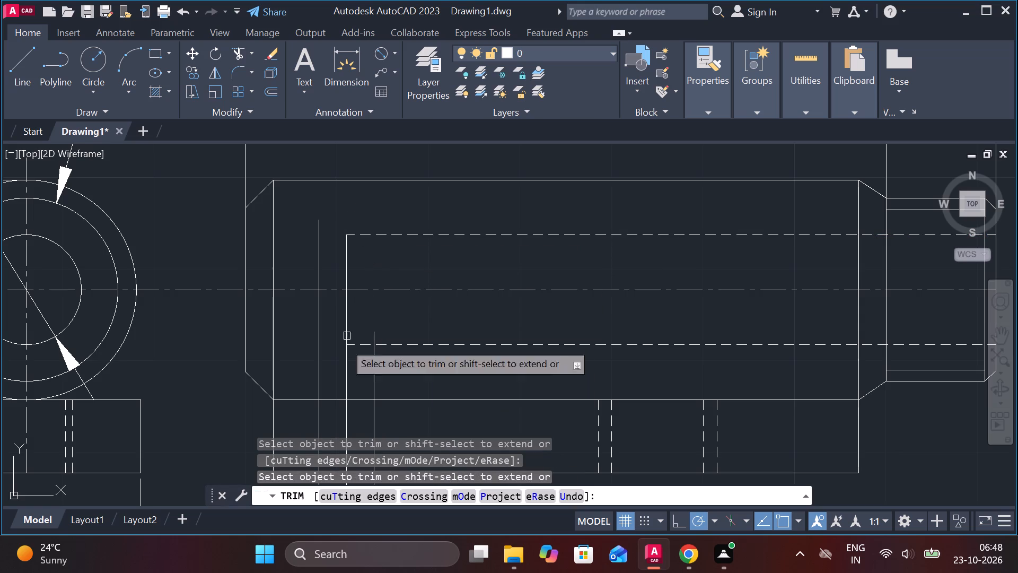
click(343, 357)
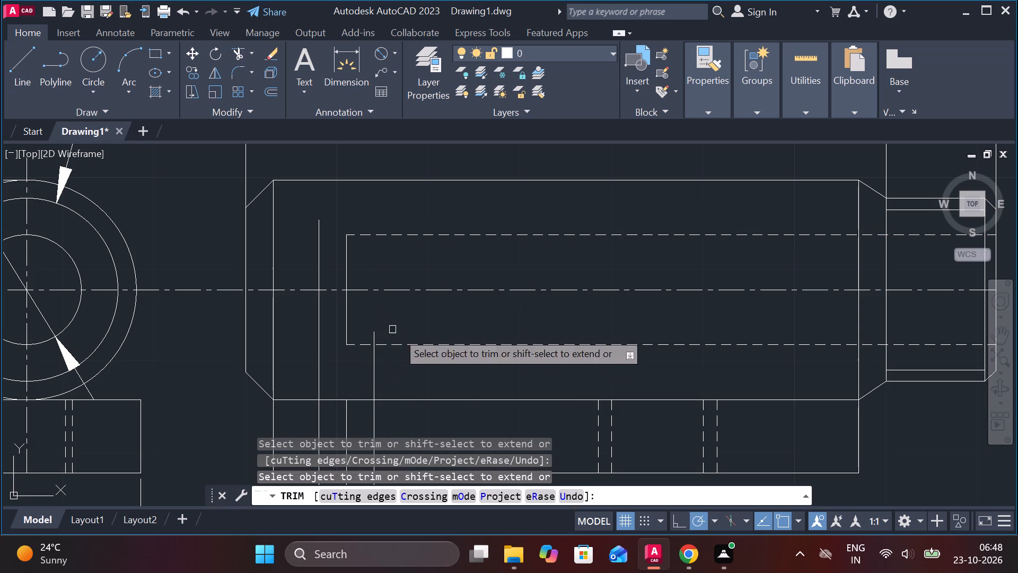
key(Escape)
Draw two slanted lines joining the bore's end corners to a point on the centreline at the small hole's outer projection line.
key(l)
key(Return)
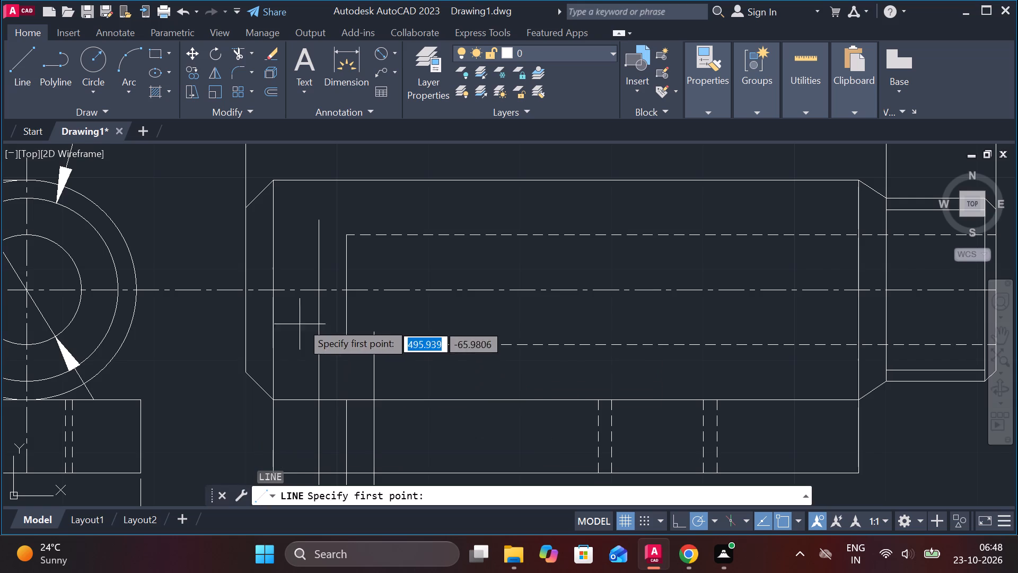
click(314, 291)
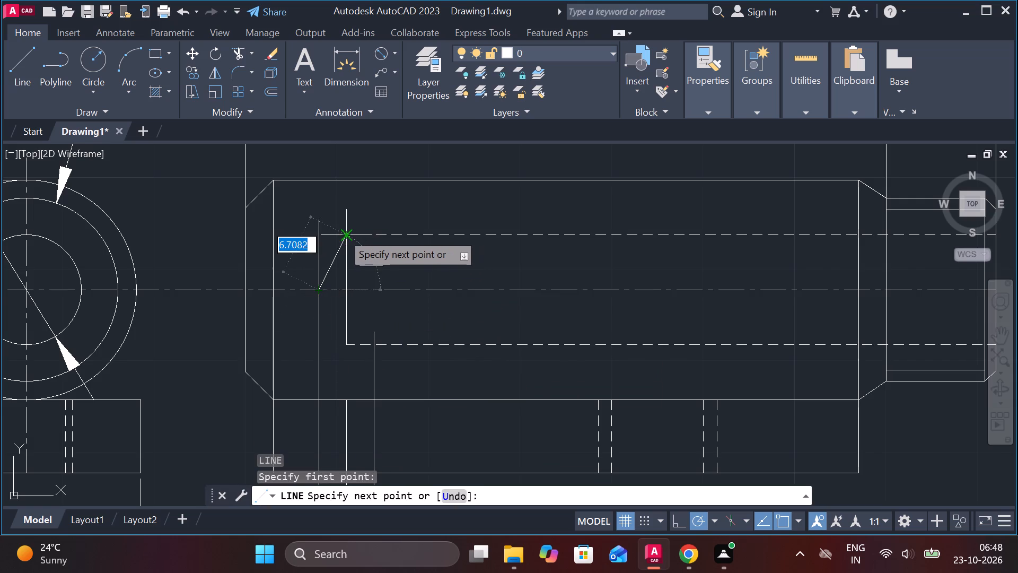
click(342, 233)
key(Escape)
key(space)
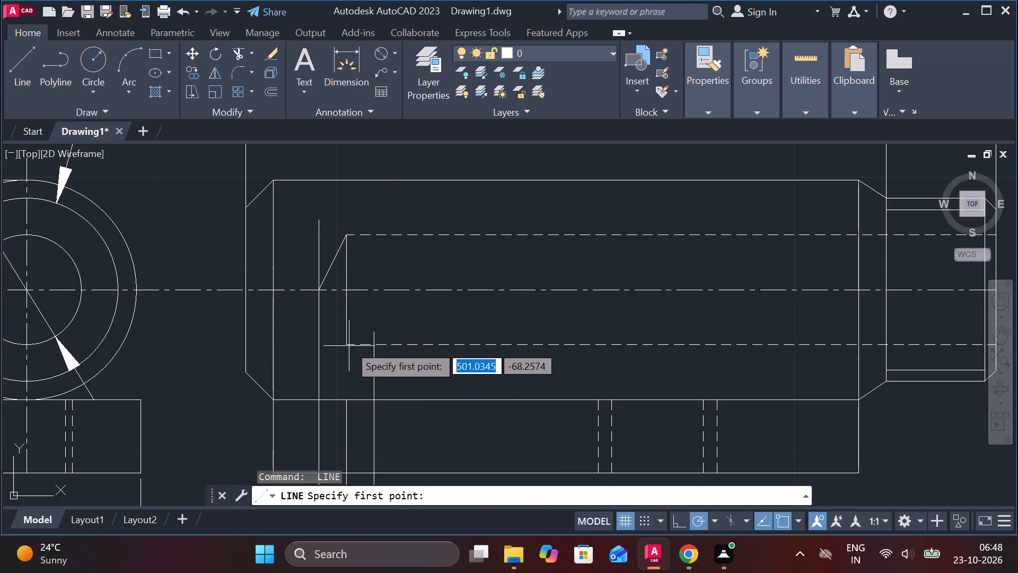
click(349, 345)
click(319, 288)
key(Escape)
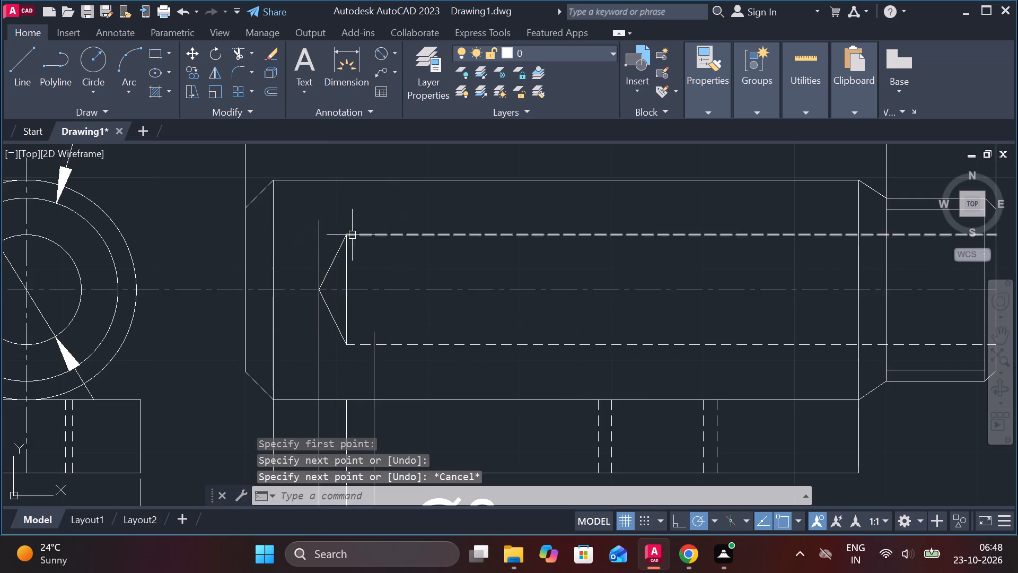
Erase the two vertical lines projected from the small hole's side edges into the front view.
click(320, 237)
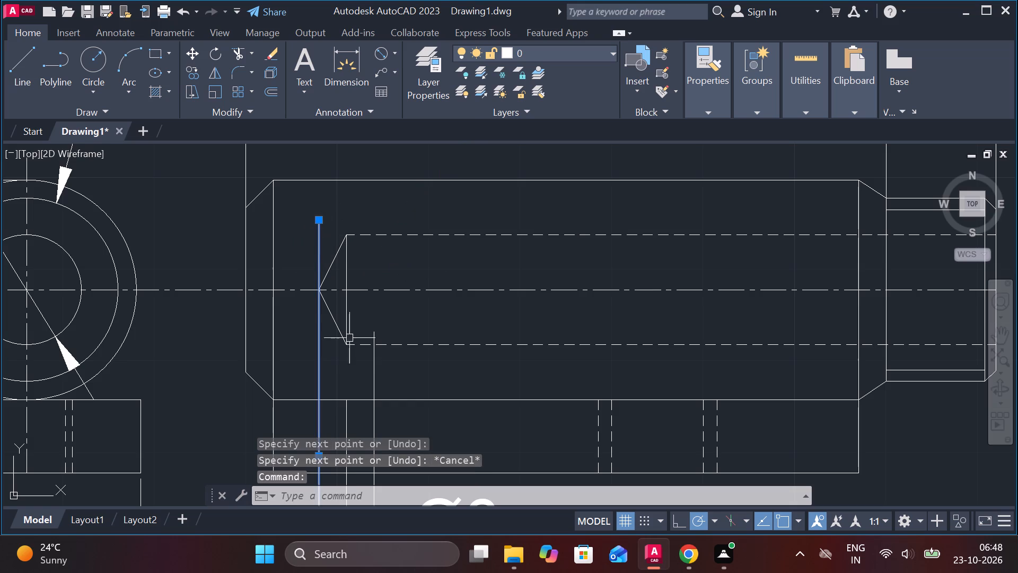
middle_drag(435, 390, 478, 316)
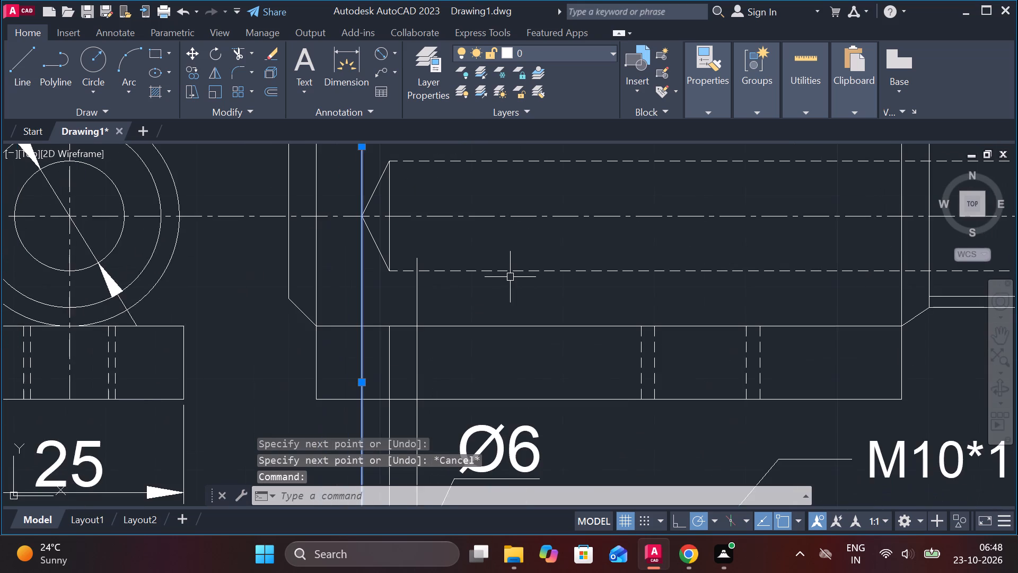
scroll(511, 280, down, 1)
click(451, 294)
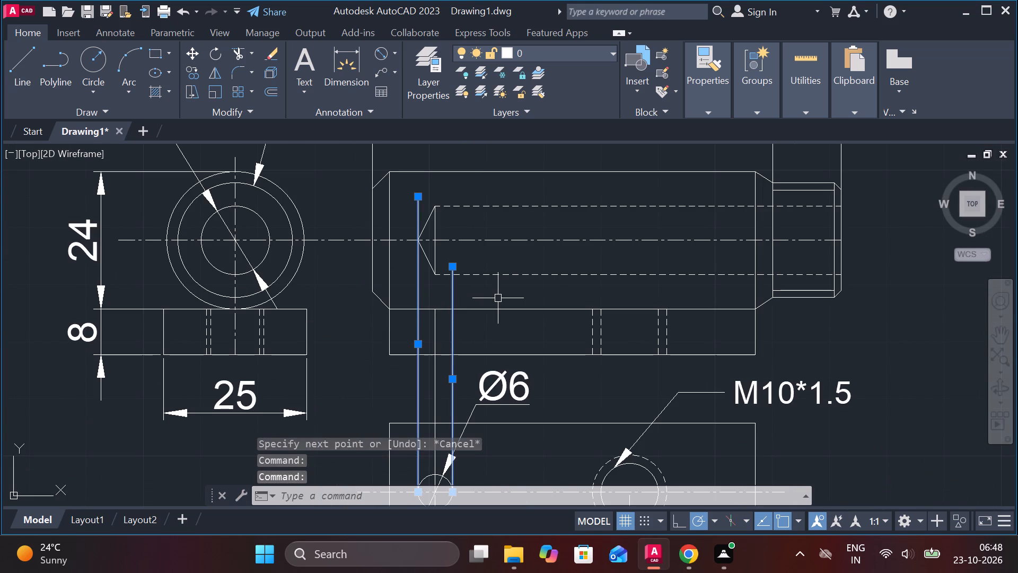
text(E)
key(space)
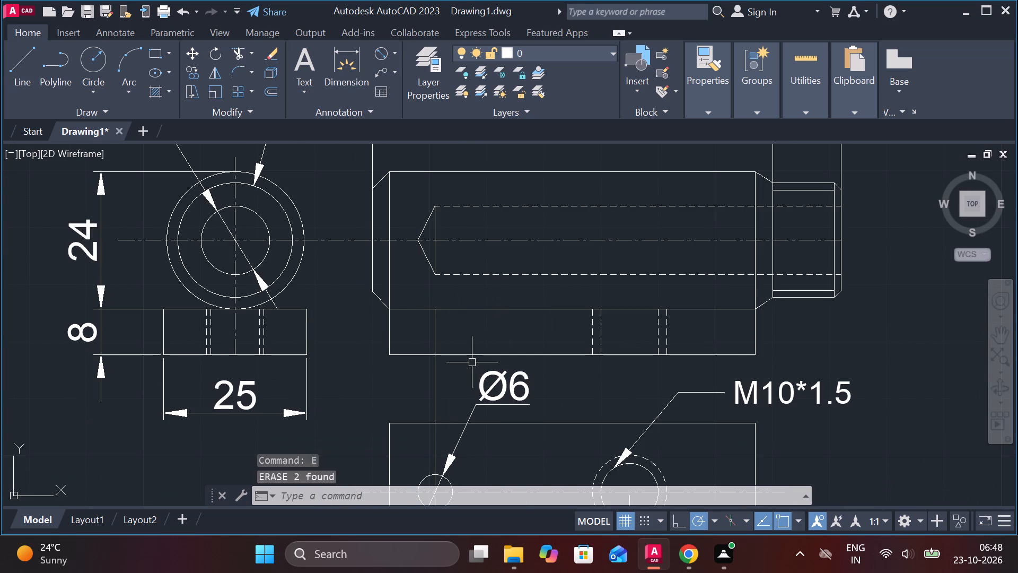
Trim the hole-centre projection line below the front view's base block and erase its leftover segment above the small hole.
scroll(448, 276, up, 2)
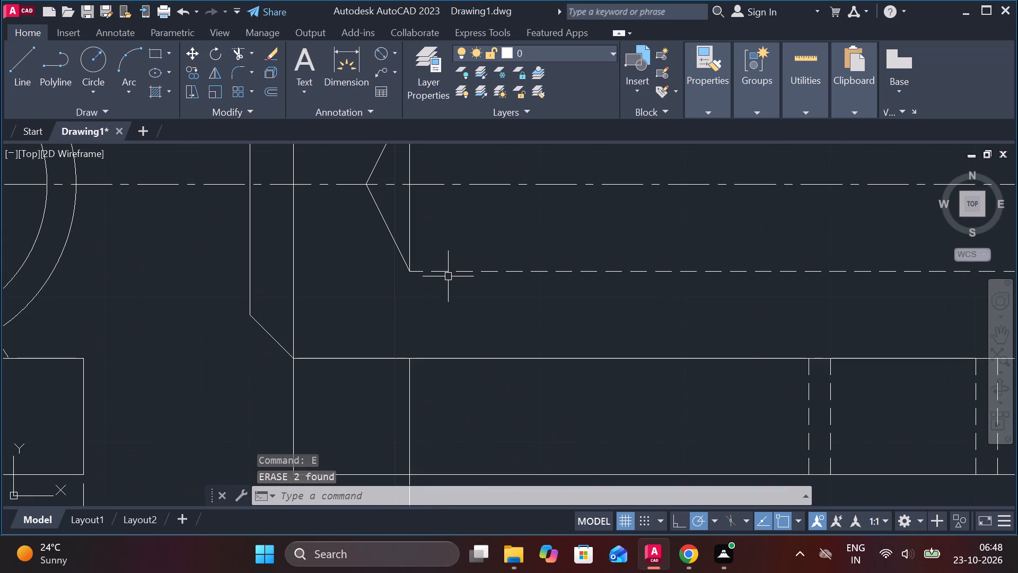
scroll(462, 250, down, 1)
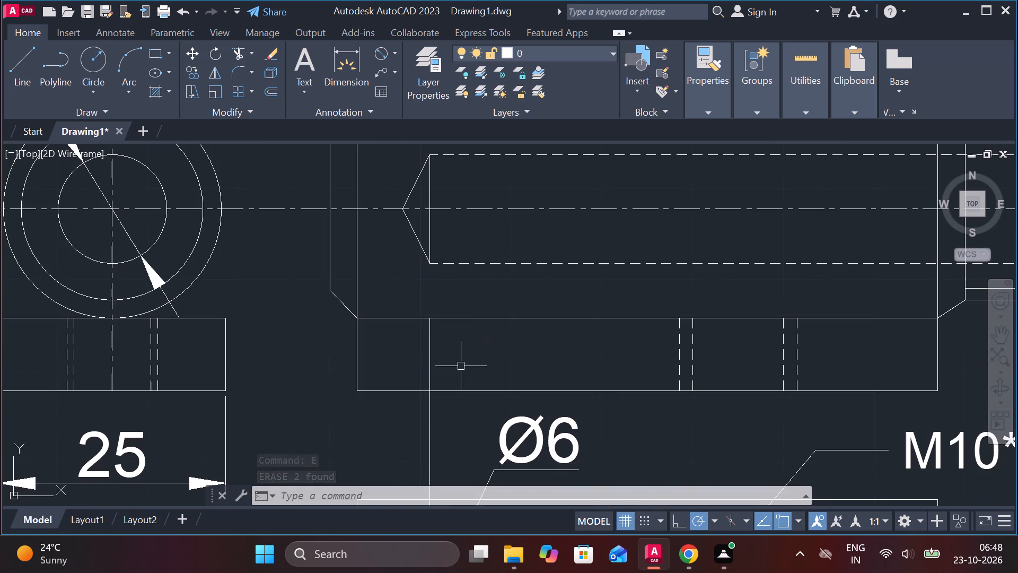
text(TR)
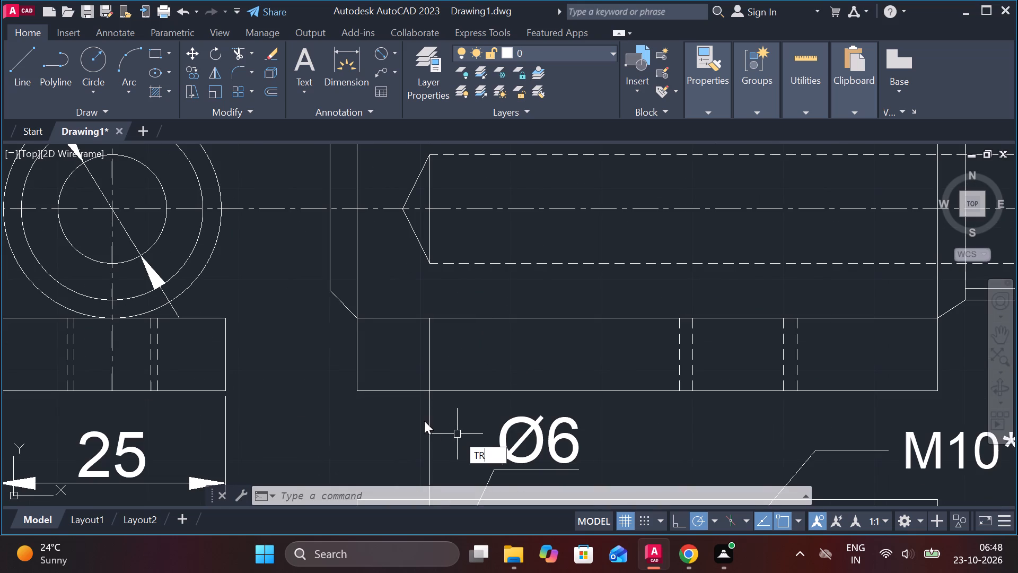
key(space)
click(428, 424)
scroll(437, 388, up, 1)
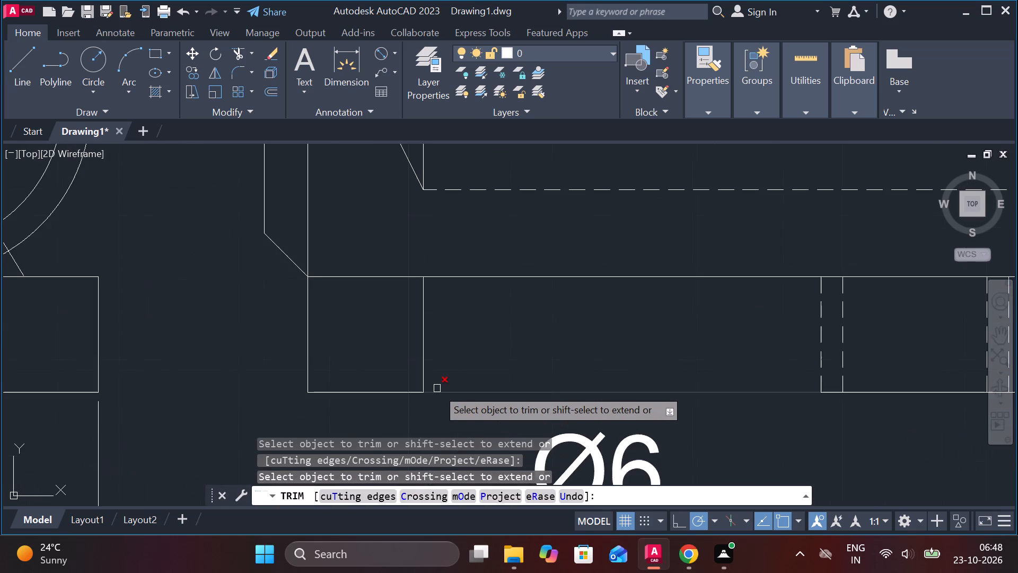
key(Escape)
scroll(454, 386, down, 2)
middle_drag(461, 412, 451, 324)
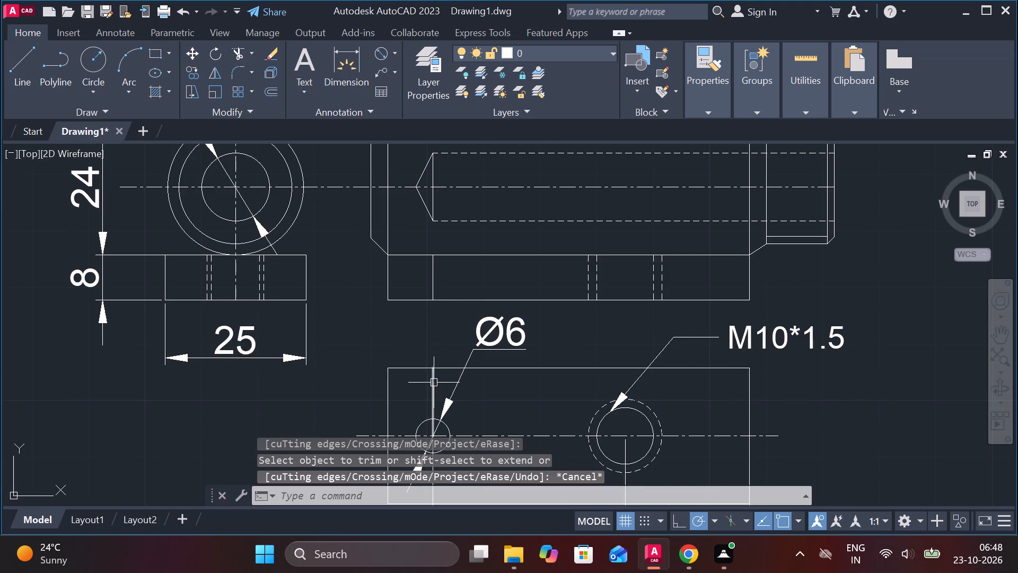
click(434, 383)
text(E)
key(space)
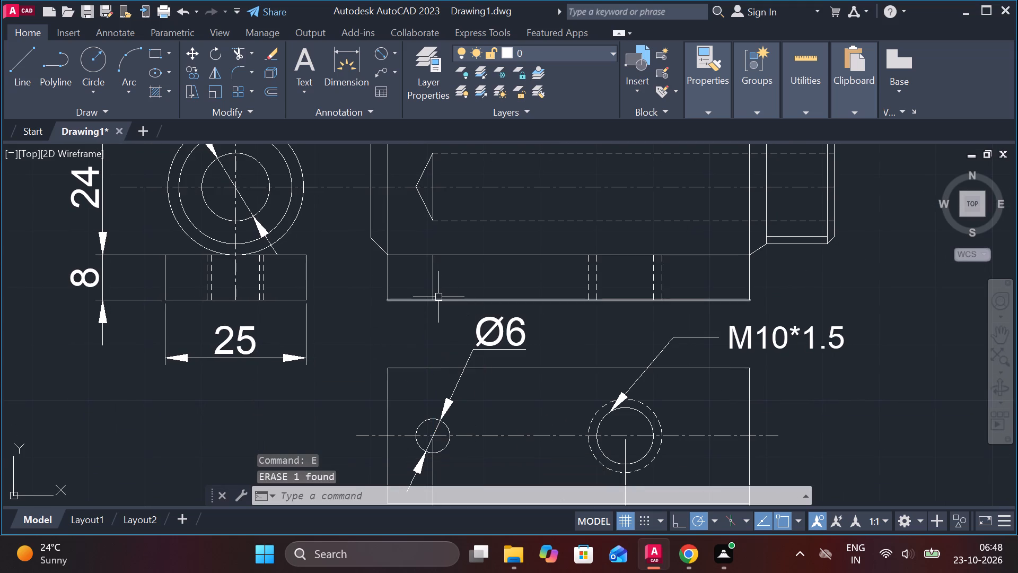
Offset the small hole's centre line in the front view's base block by 4 to each side.
click(433, 288)
key(o)
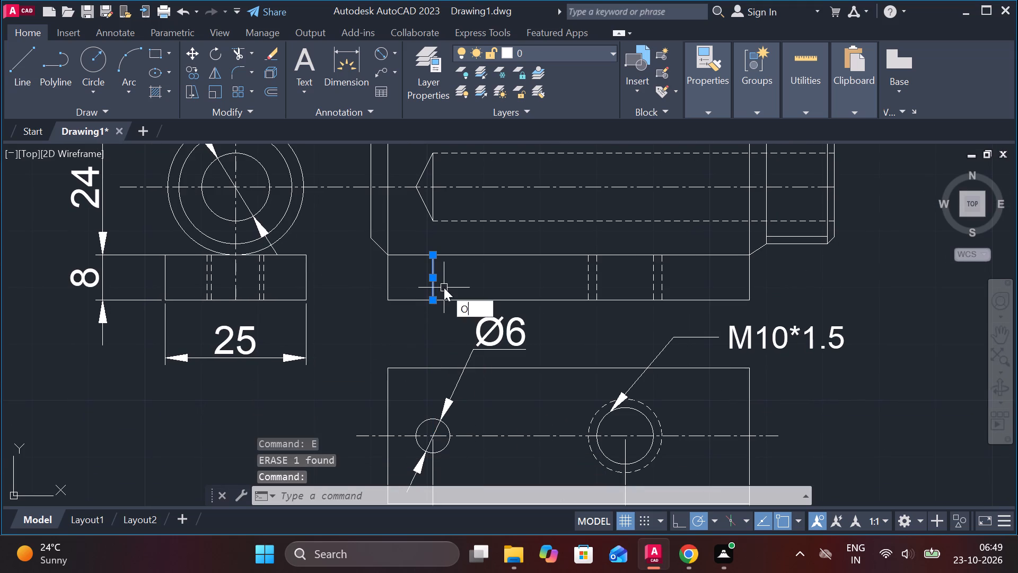
key(Return)
key(Return)
text(4)
key(space)
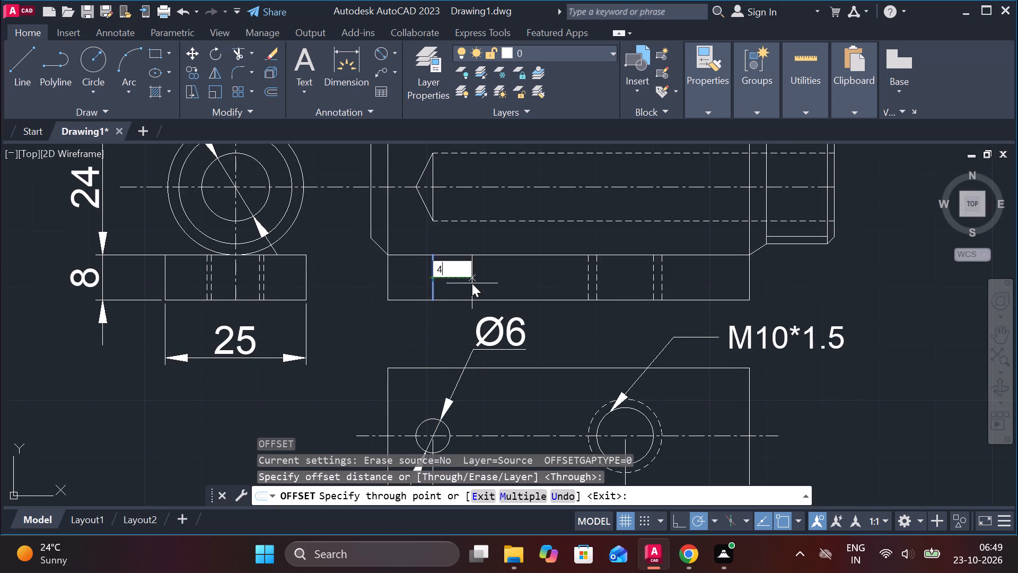
click(432, 280)
key(4)
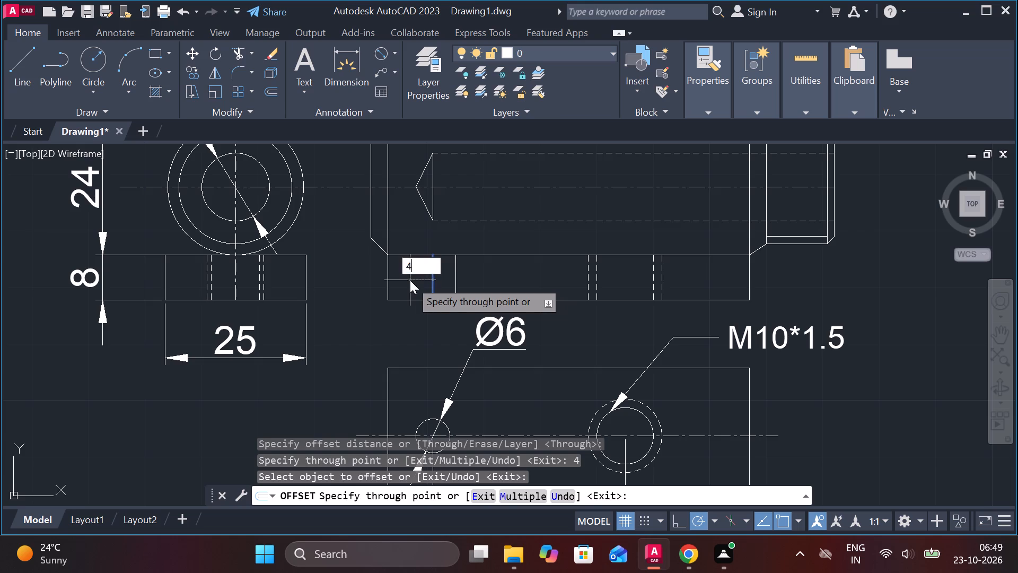
key(Return)
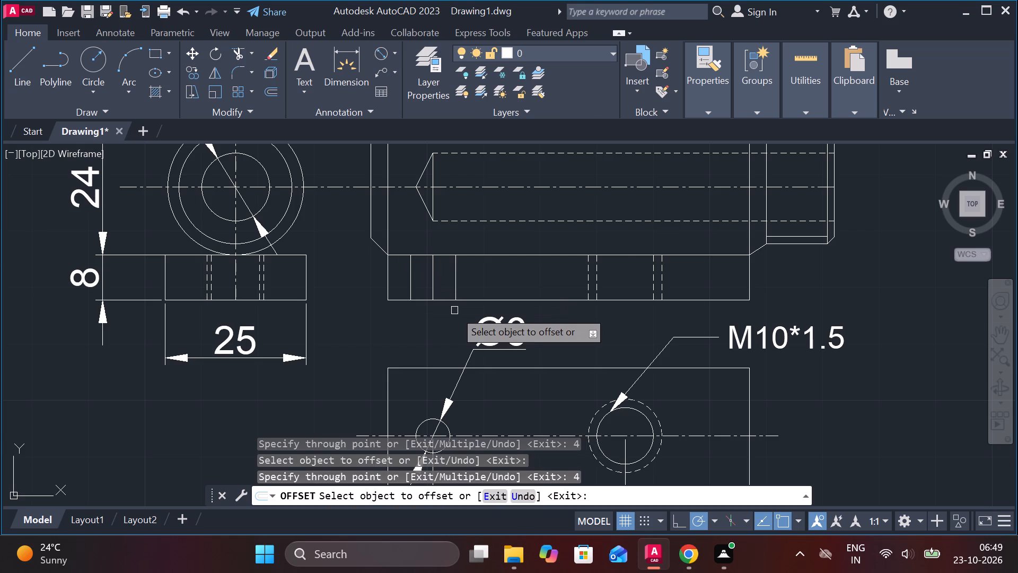
scroll(454, 310, down, 1)
scroll(441, 316, up, 1)
key(Escape)
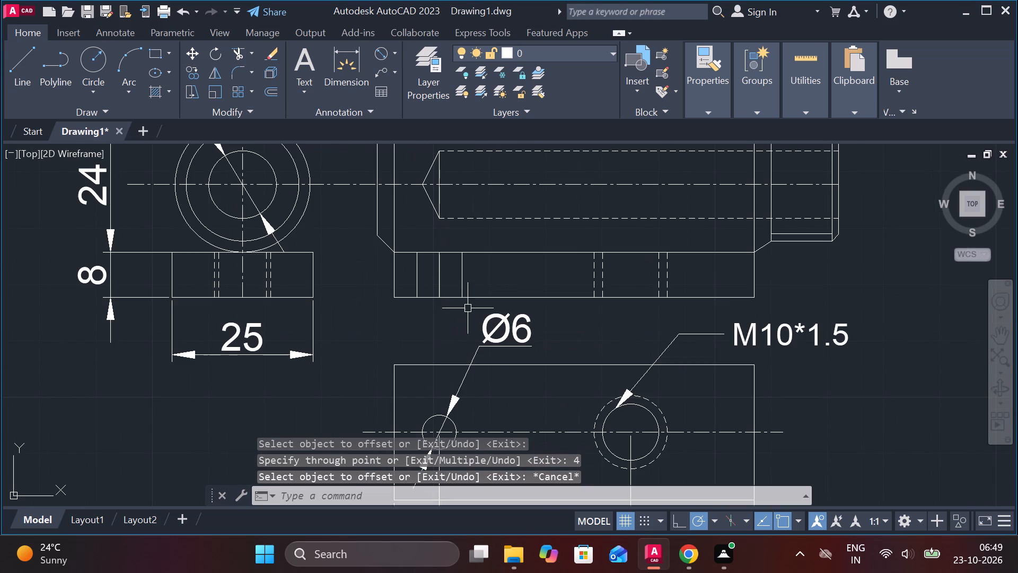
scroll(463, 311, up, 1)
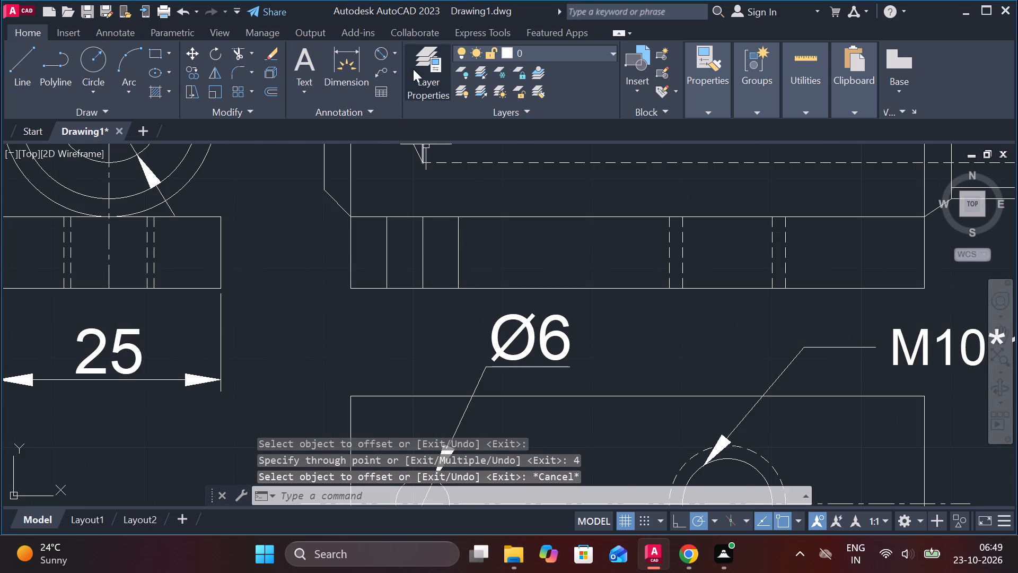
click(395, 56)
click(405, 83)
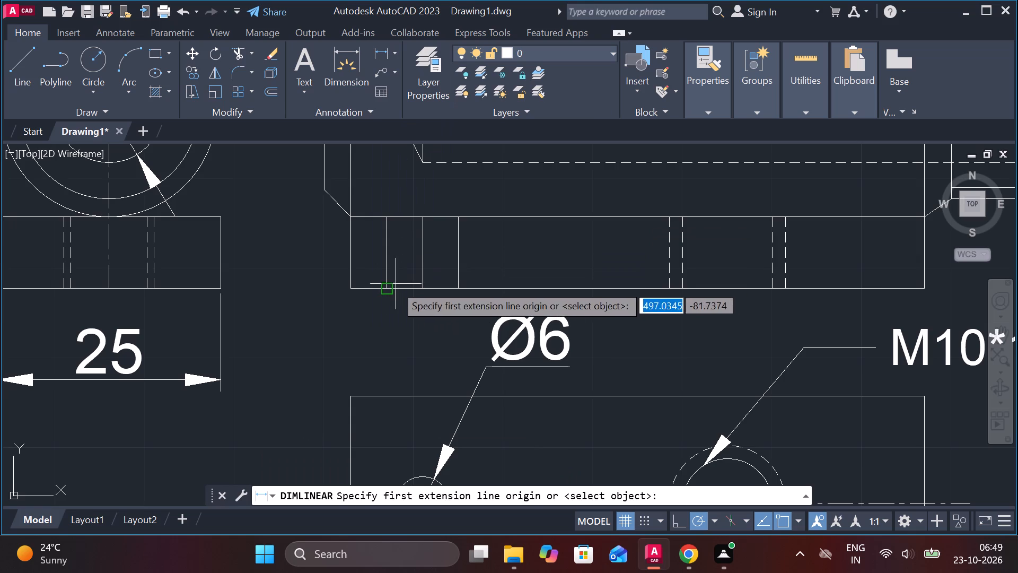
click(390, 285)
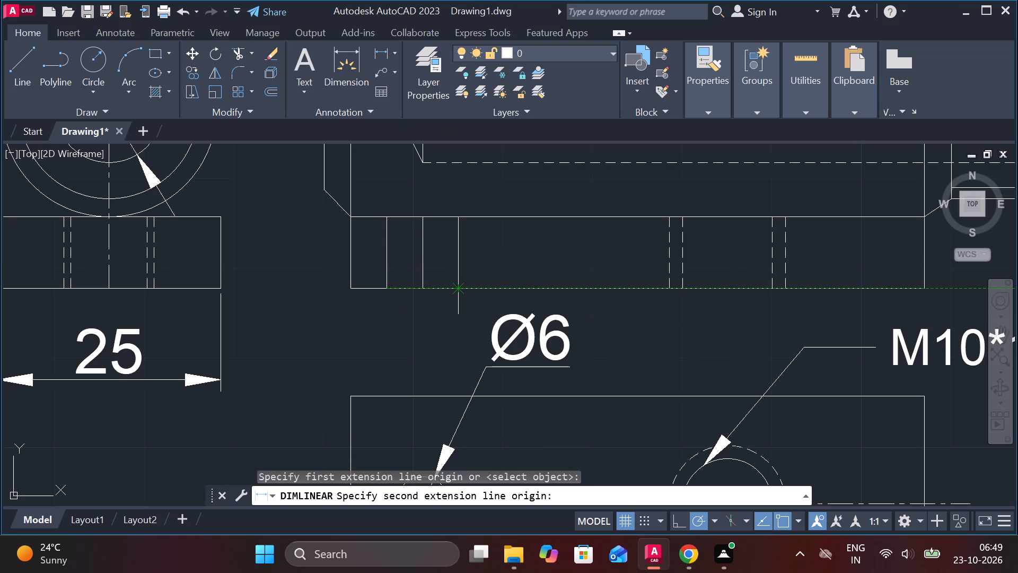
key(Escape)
Set the two offset edge lines of the small hole in the front view to the DASHED linetype.
click(387, 252)
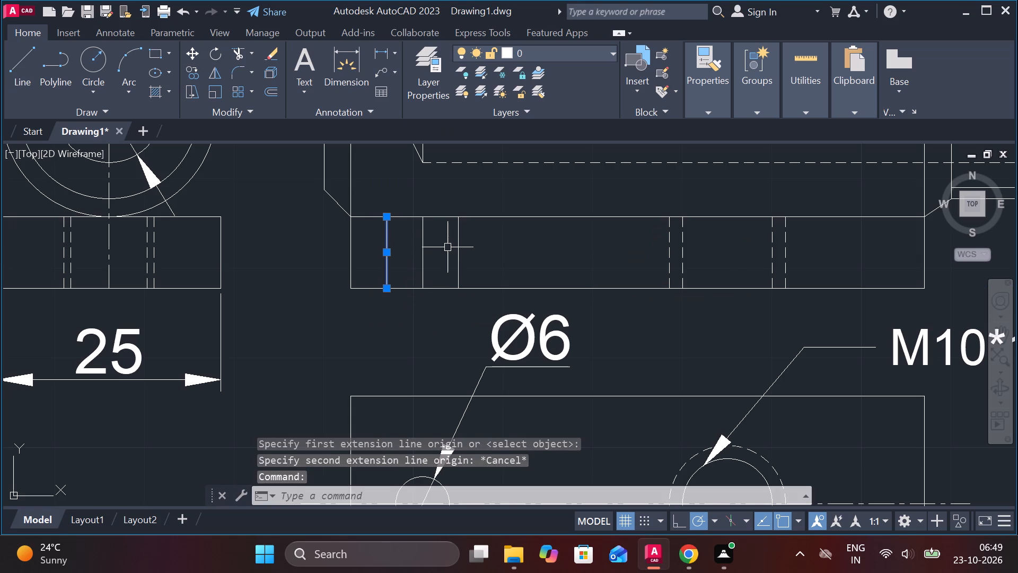
click(458, 240)
click(716, 115)
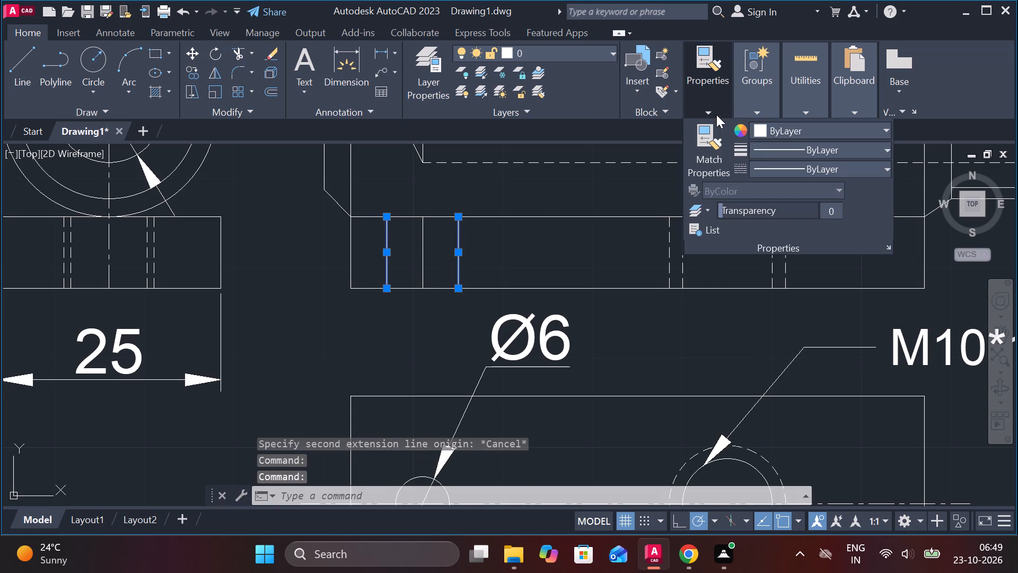
click(800, 165)
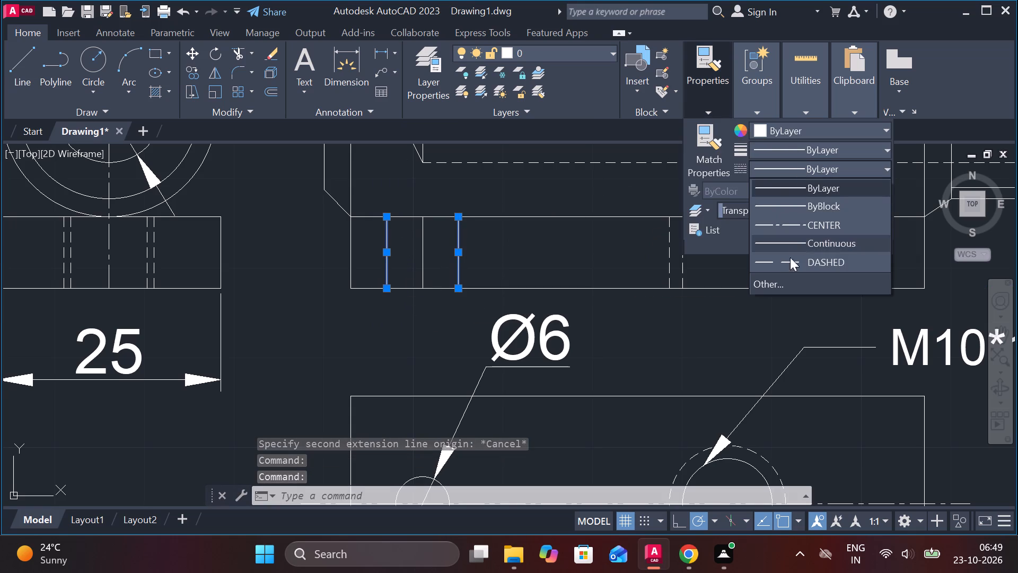
click(786, 259)
key(Escape)
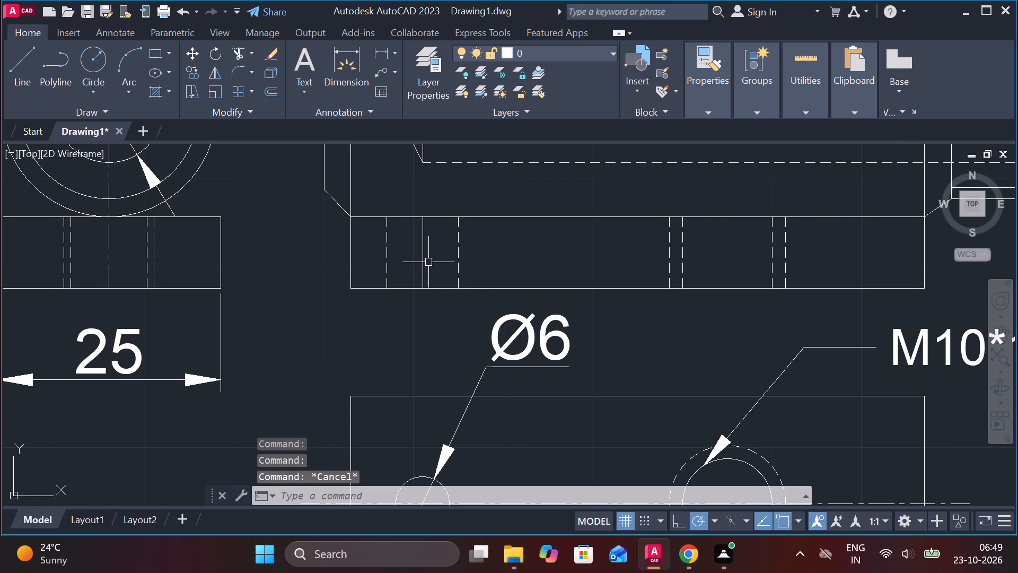
Set the small hole's middle line in the front view's base block to the CENTER linetype.
click(423, 253)
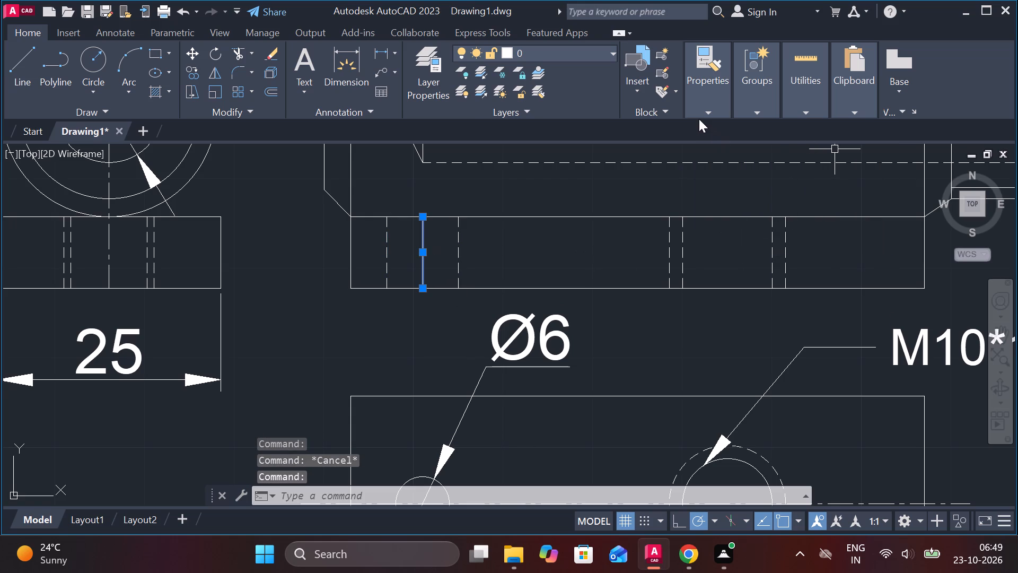
click(699, 119)
click(739, 107)
click(706, 111)
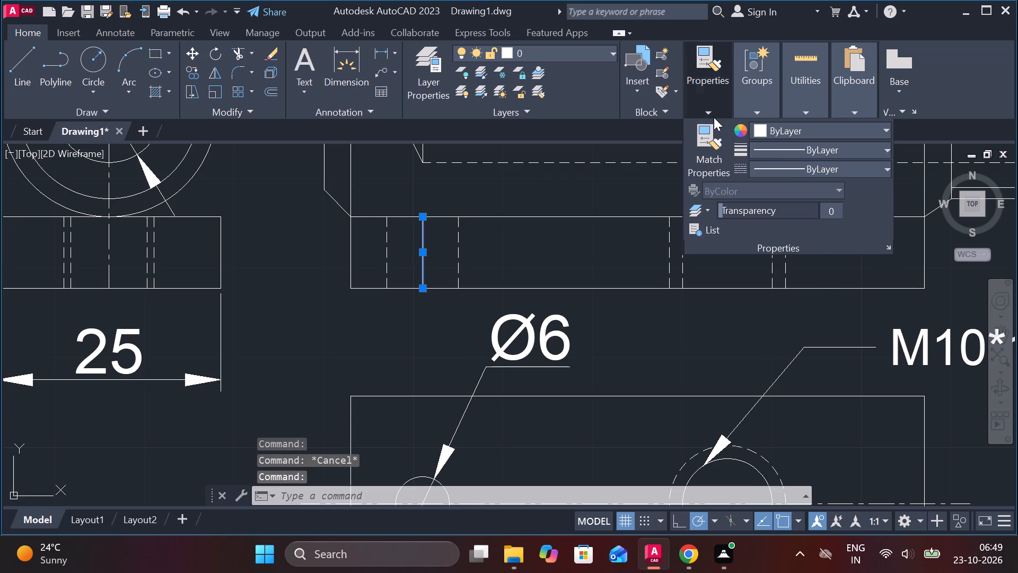
click(784, 169)
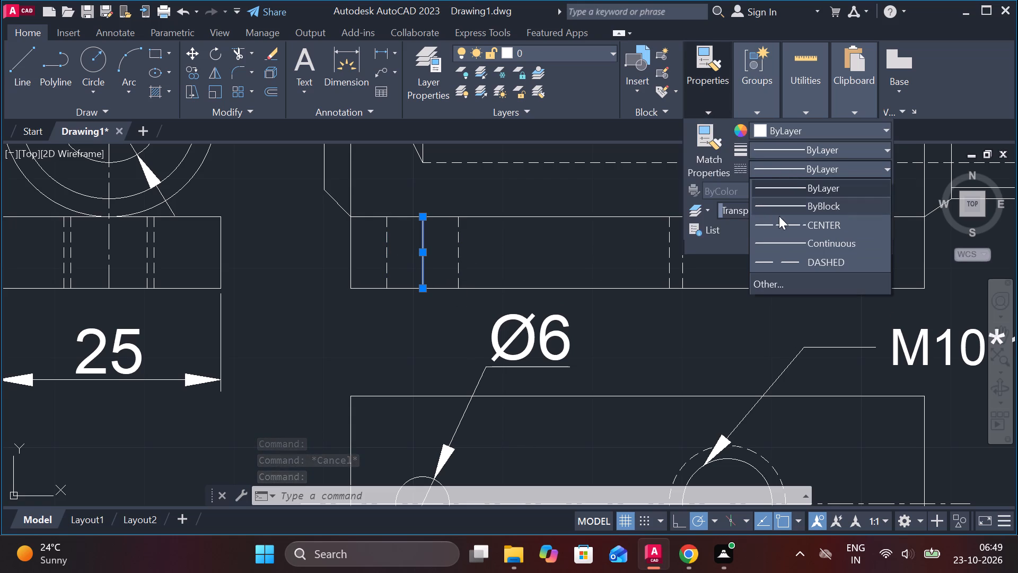
click(779, 220)
key(Escape)
scroll(738, 283, down, 1)
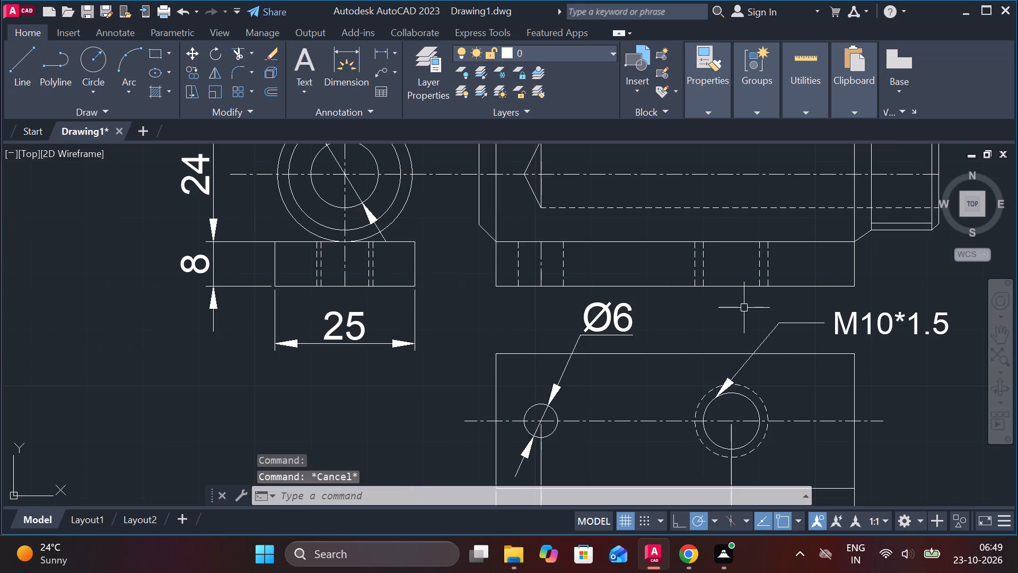
key(Escape)
Set the bore's vertical end edge and its two slanted tip lines in the front view to the DASHED linetype.
scroll(744, 324, down, 1)
scroll(590, 219, up, 2)
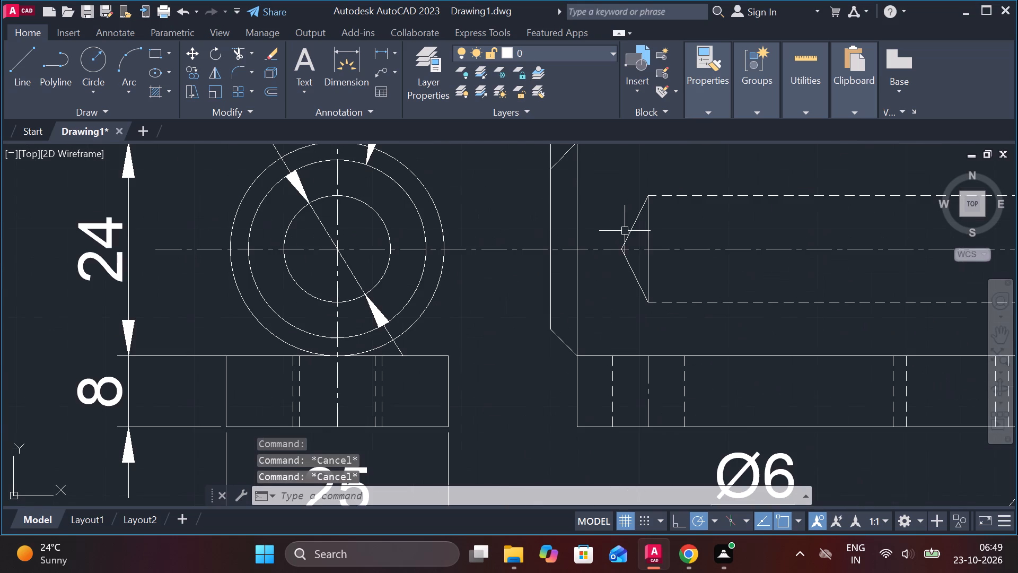
click(656, 231)
click(628, 209)
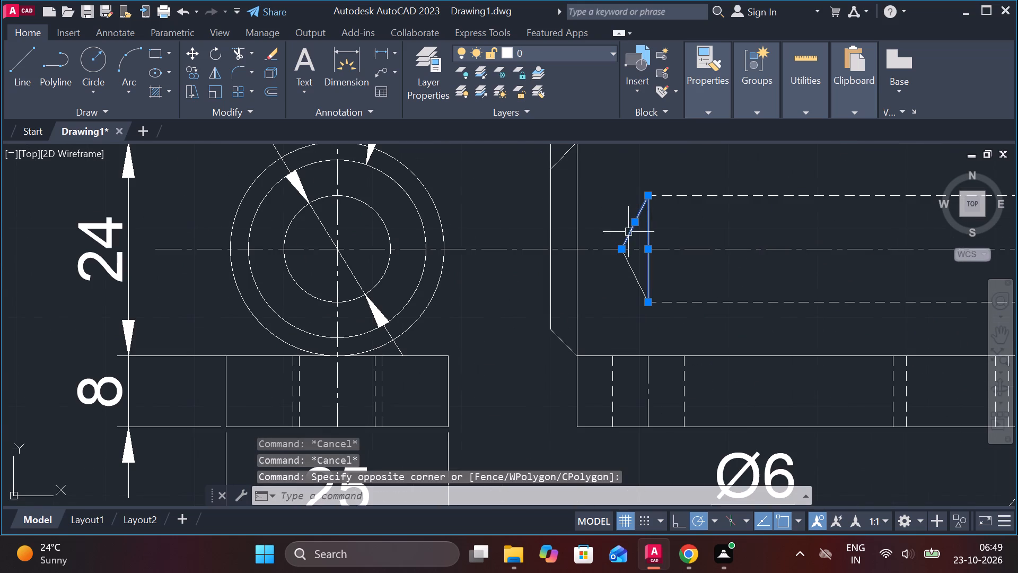
click(634, 265)
click(704, 104)
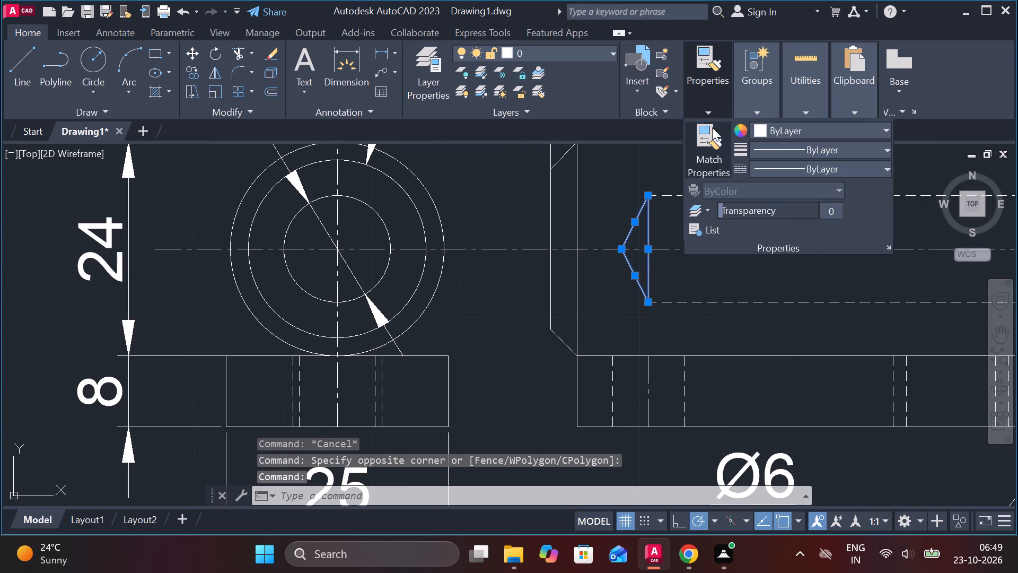
click(778, 161)
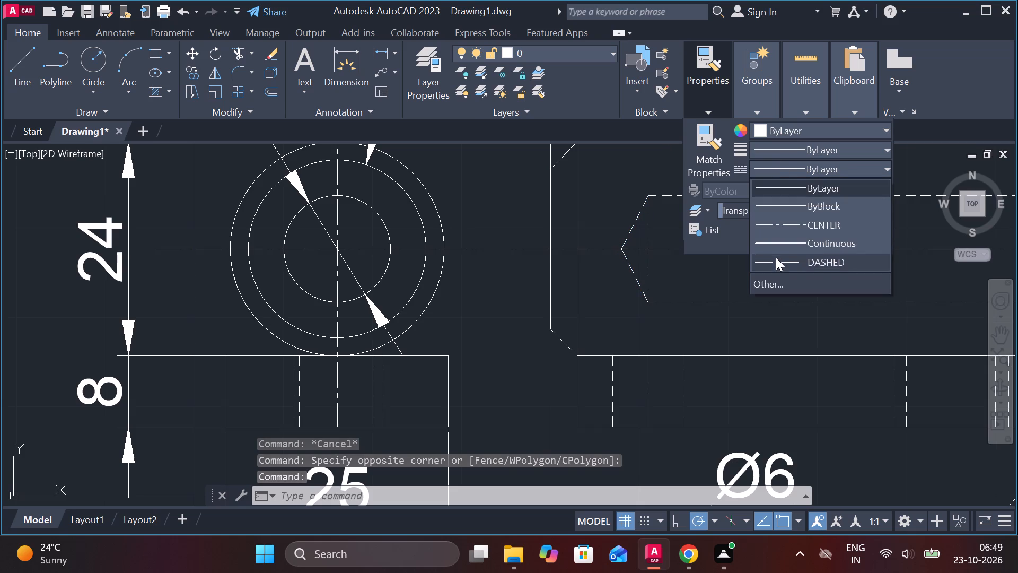
click(776, 257)
key(Escape)
scroll(729, 300, down, 3)
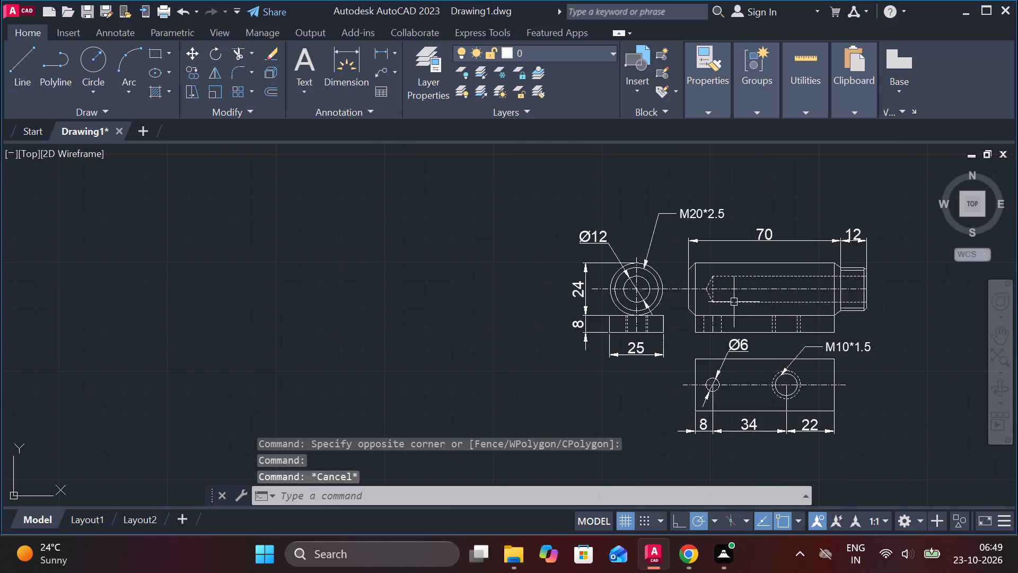
Add a leader with the part number 5 at text height 10, pointing to the right end of the front view's base block.
middle_drag(717, 302, 624, 269)
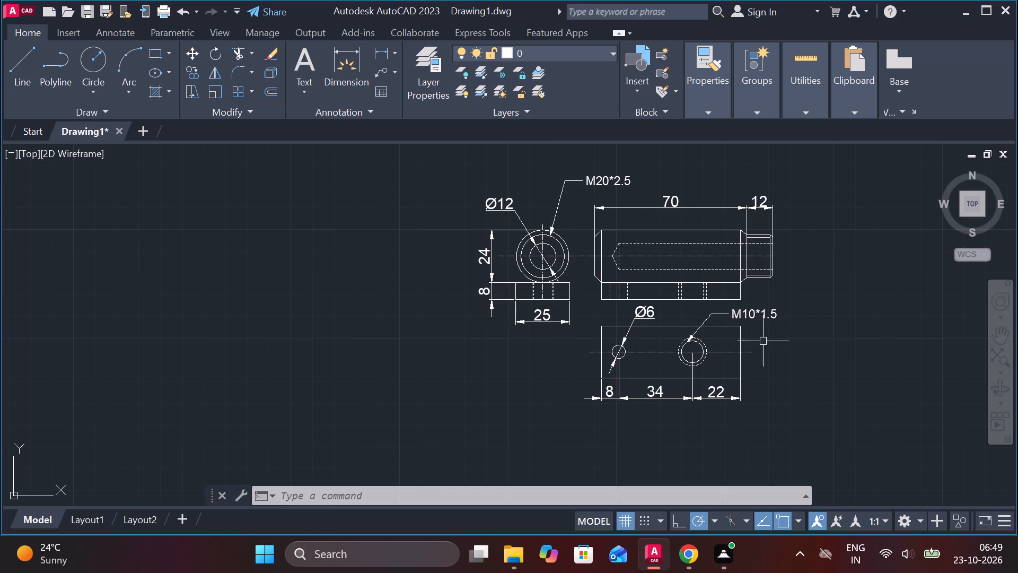
scroll(675, 376, up, 1)
middle_drag(663, 376, 587, 355)
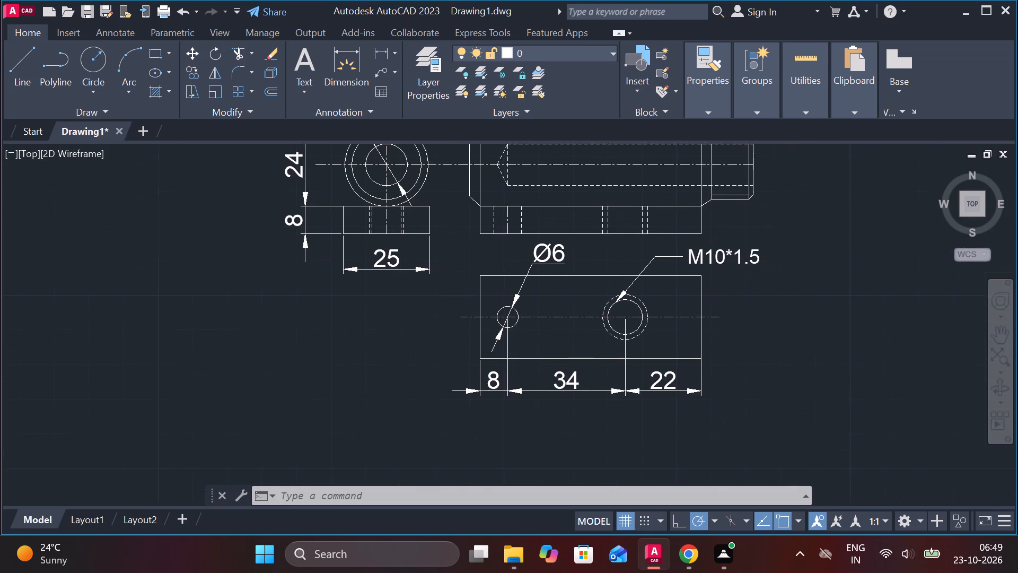
middle_drag(682, 345, 645, 399)
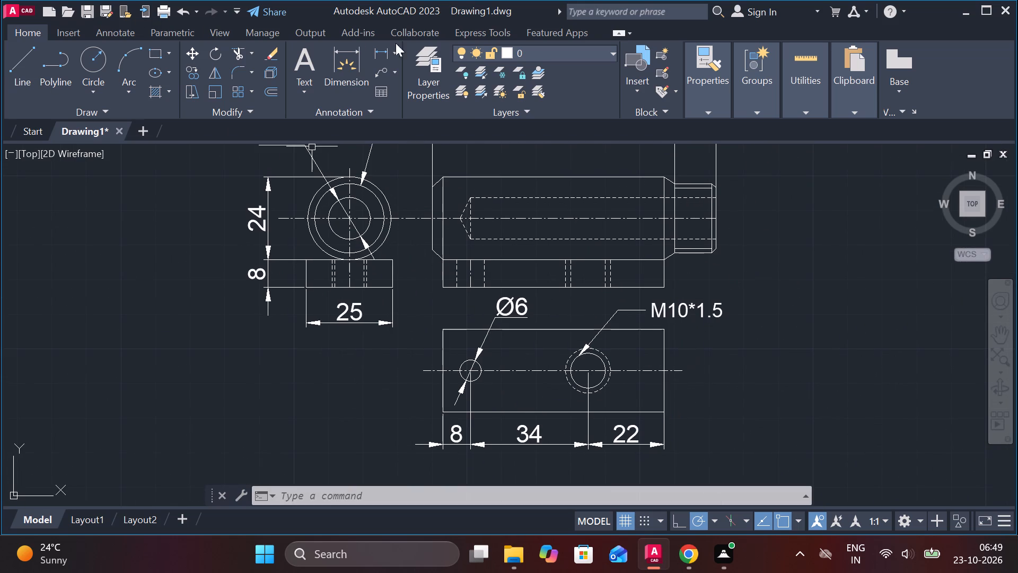
click(380, 76)
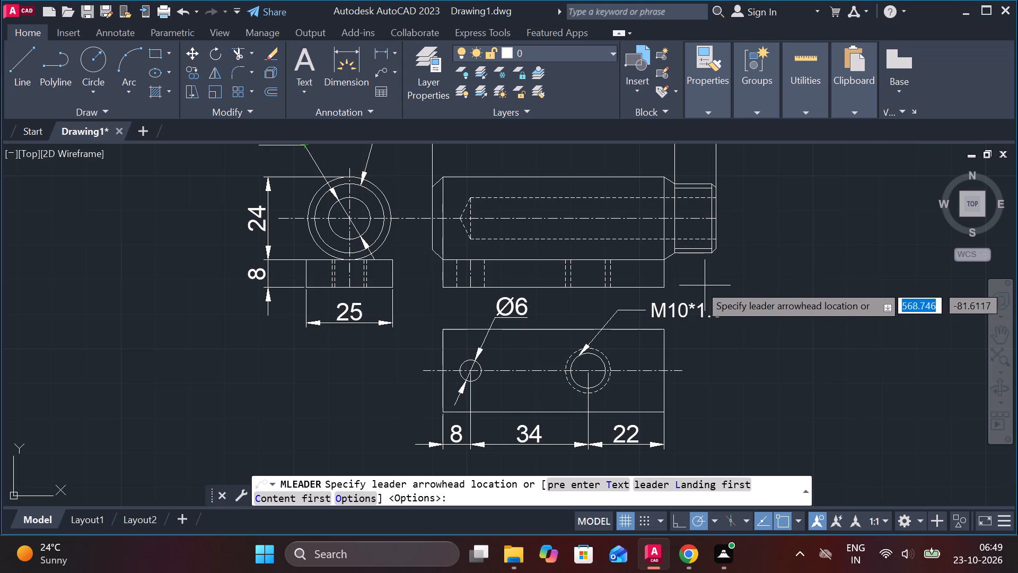
click(670, 266)
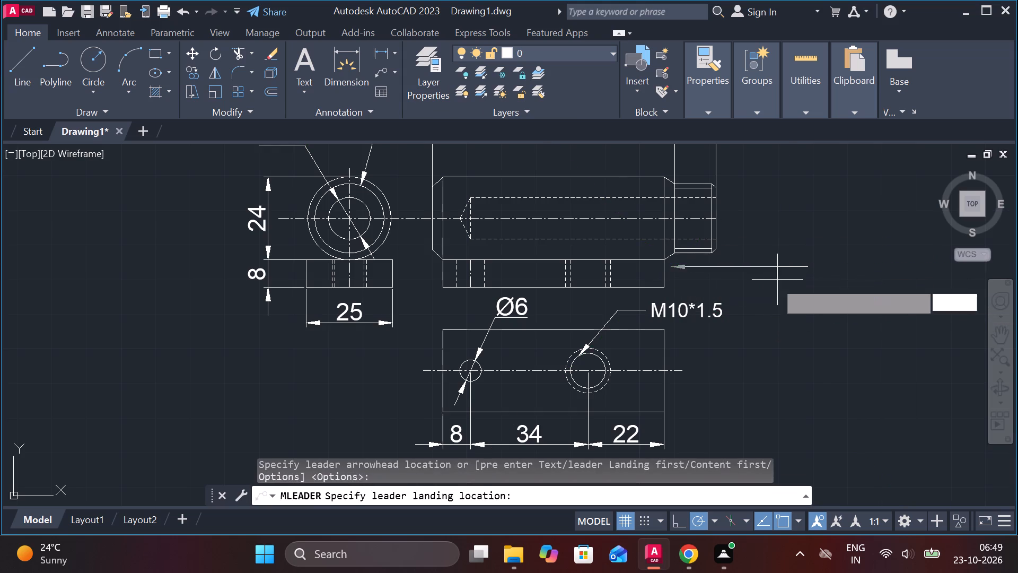
click(769, 301)
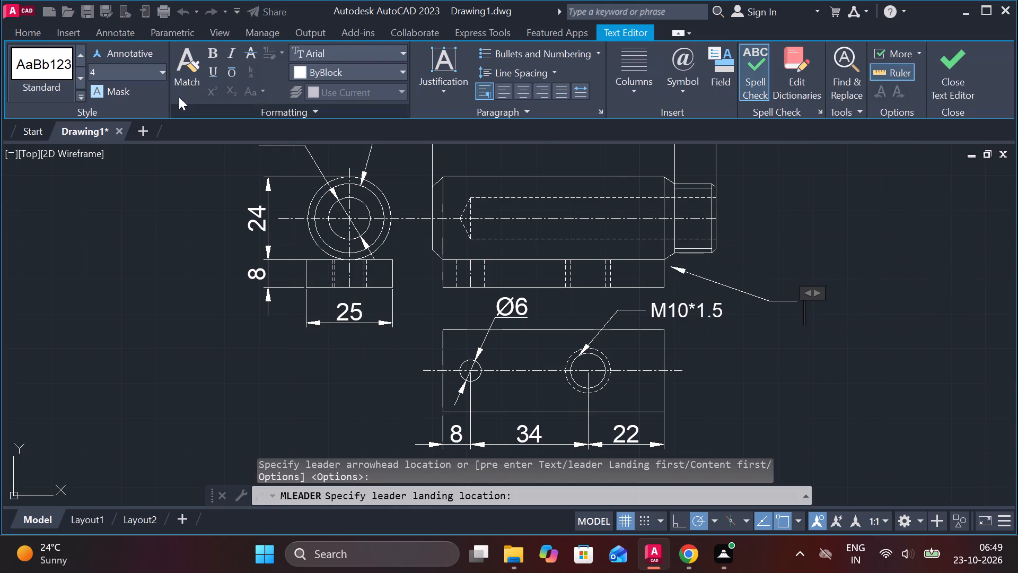
click(116, 63)
click(116, 70)
text(10)
key(Return)
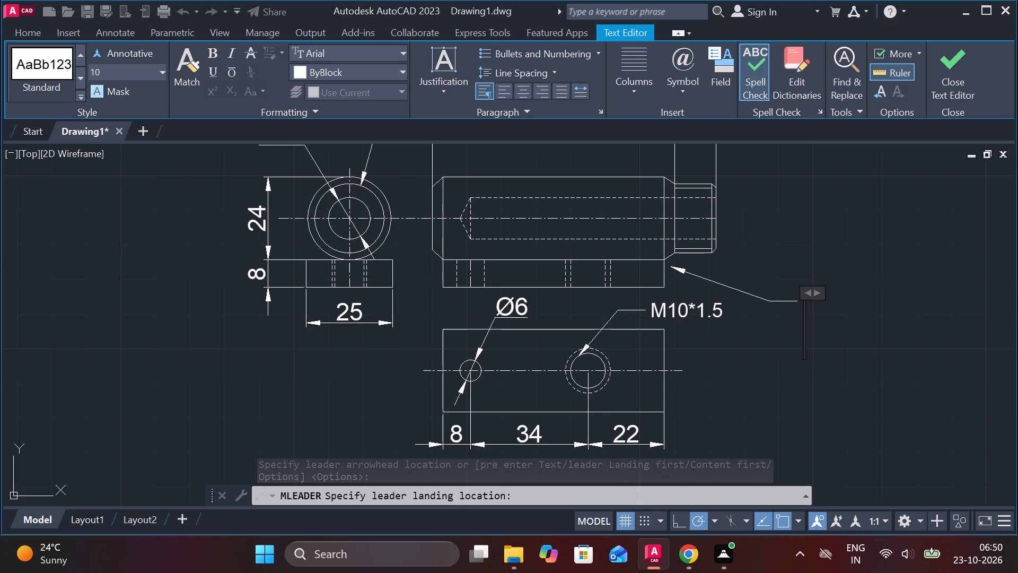
key(5)
click(945, 85)
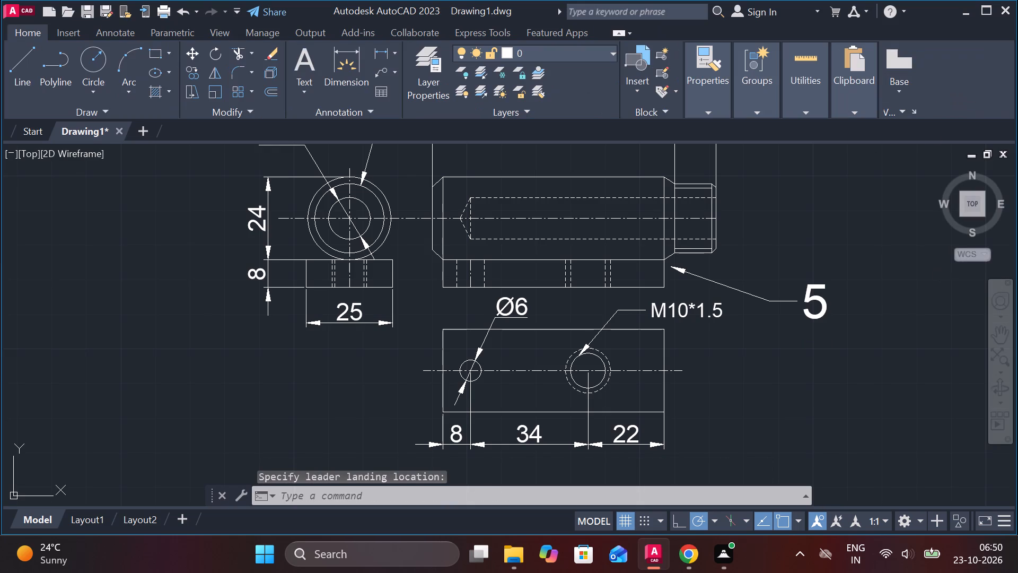
Add a leader with the number 2 at text height 10, pointing to the right edge of the base block's top view.
middle_drag(825, 344, 821, 309)
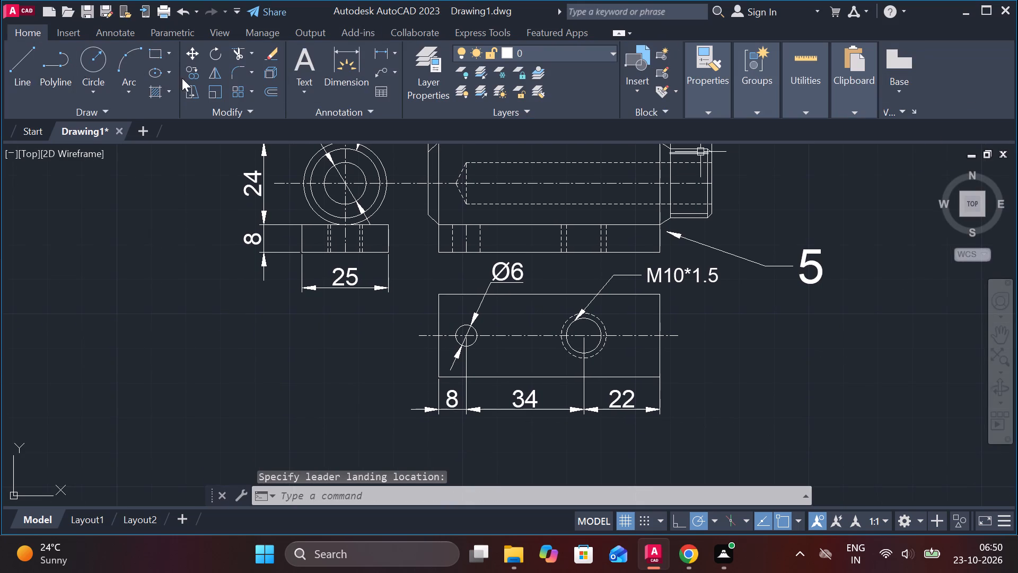
click(380, 74)
middle_drag(656, 396, 620, 343)
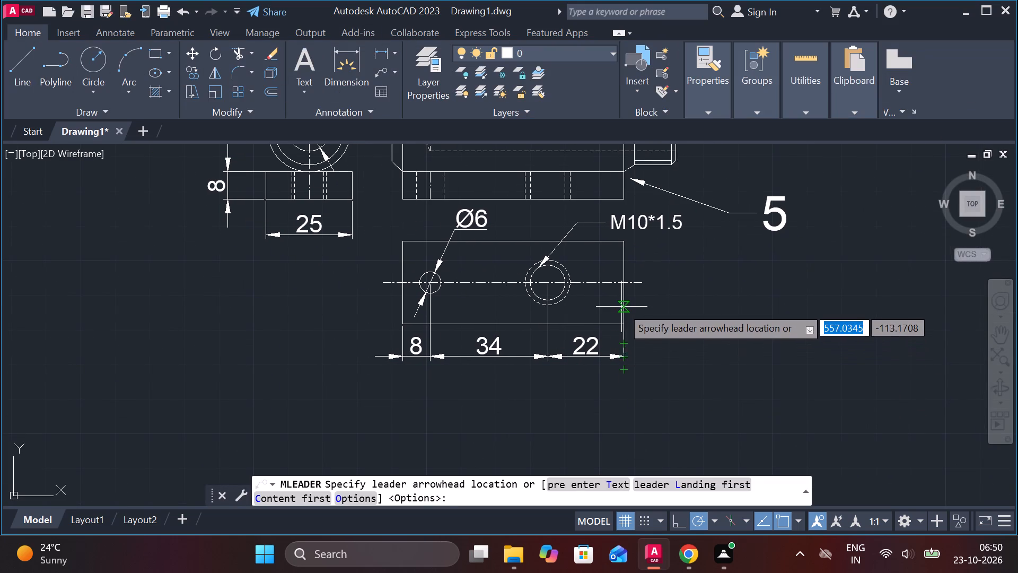
click(621, 307)
click(733, 337)
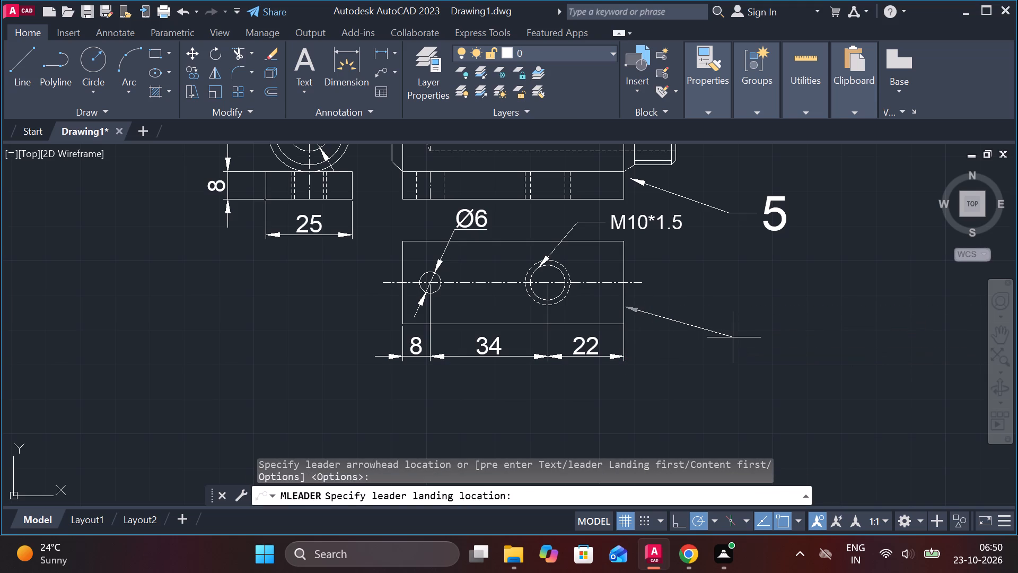
click(119, 70)
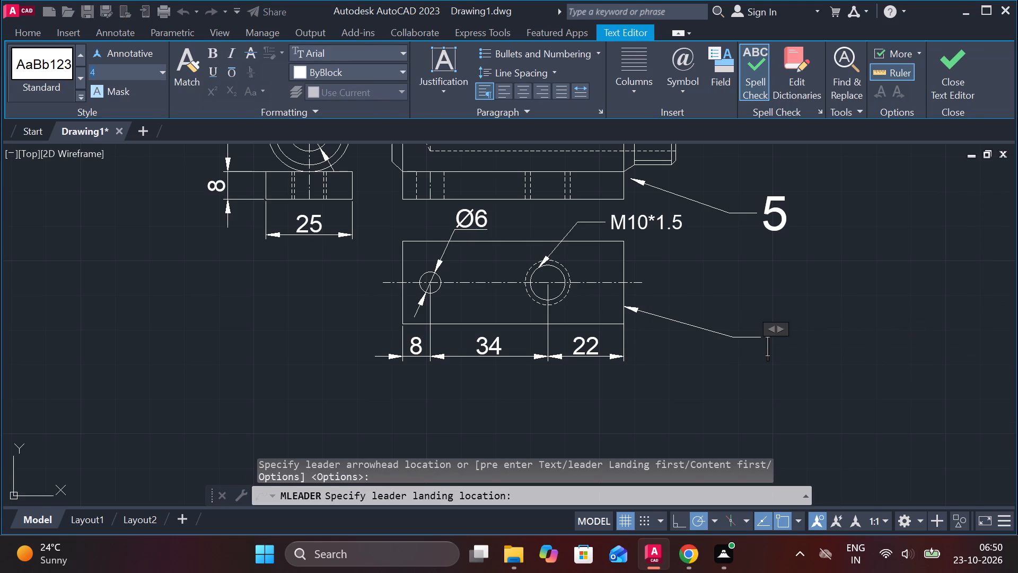
text(10)
key(Return)
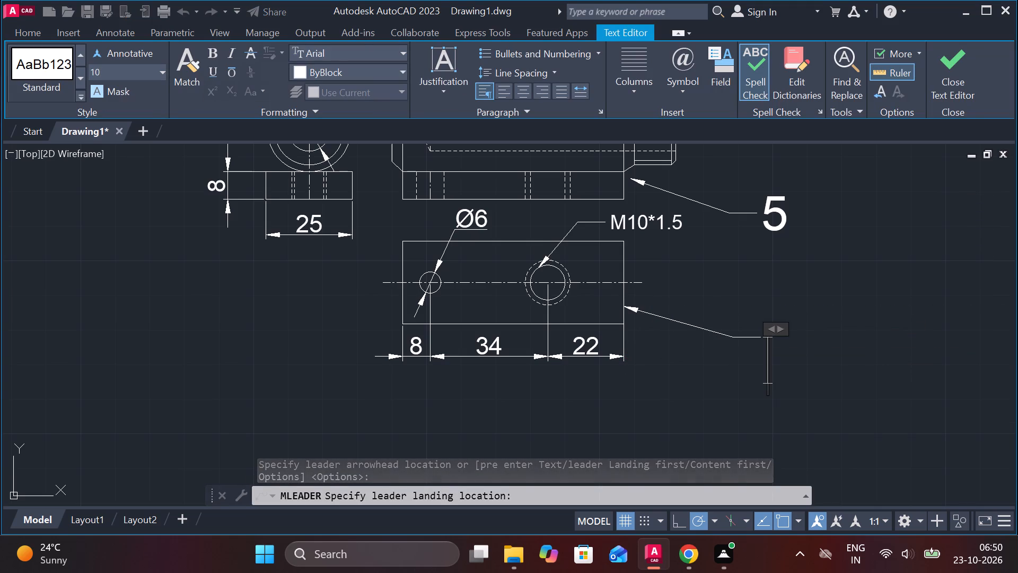
key(2)
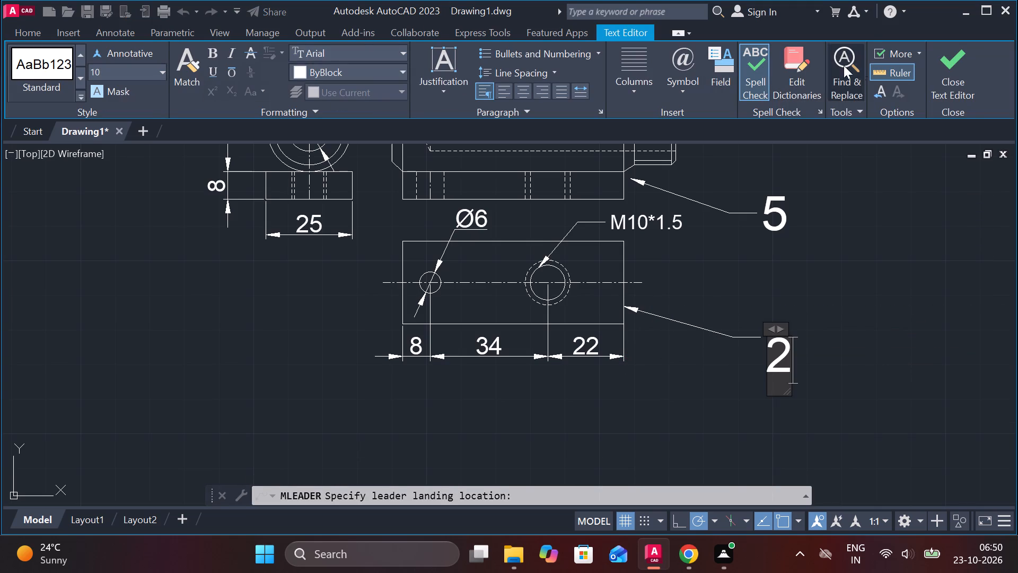
click(936, 86)
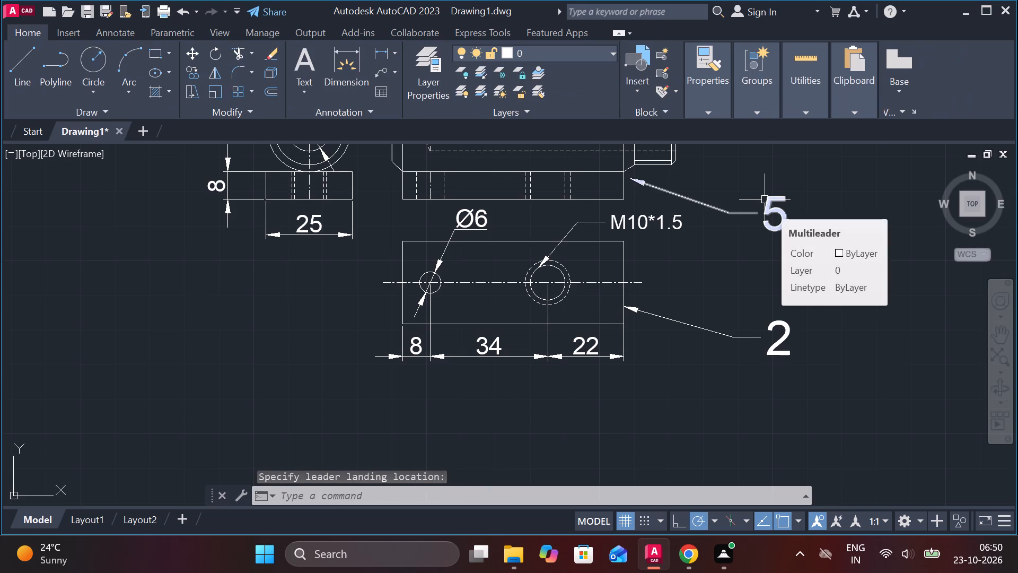
Move the shaft base's three views with all their dimensions and leaders to just below the flanged part's views.
scroll(765, 199, down, 1)
middle_drag(661, 279, 669, 353)
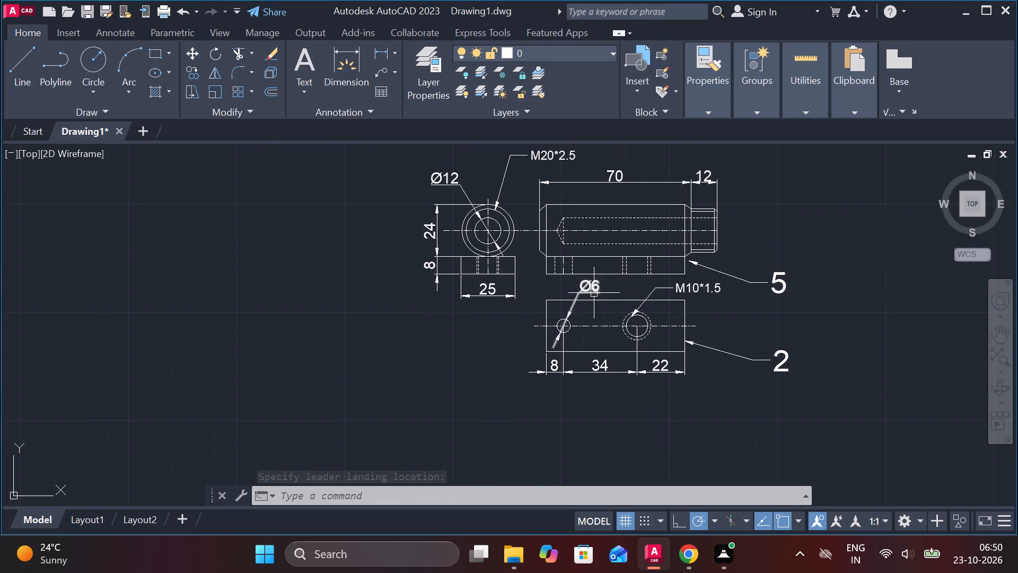
middle_drag(594, 293, 600, 362)
click(354, 178)
middle_drag(716, 250, 689, 205)
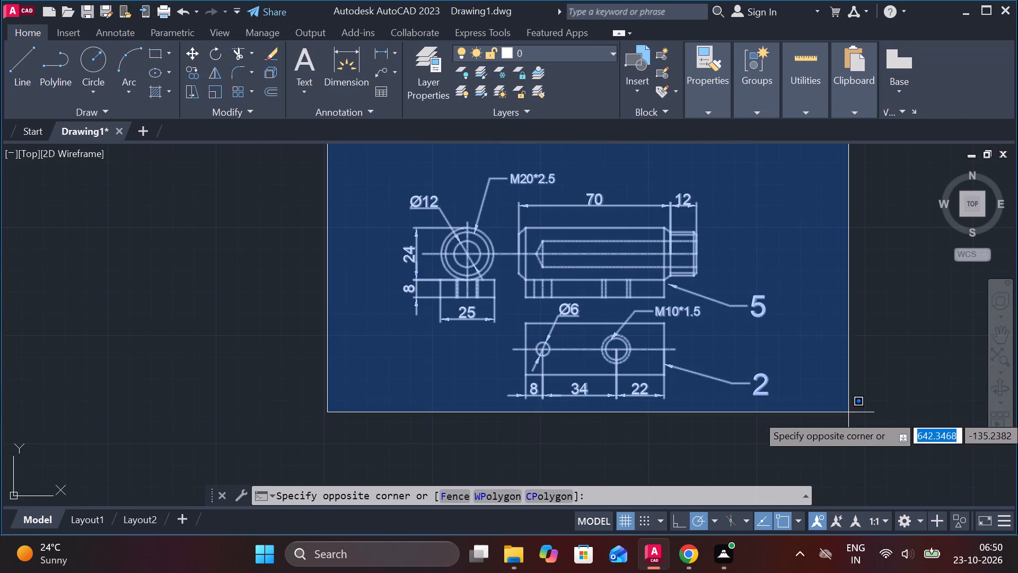
click(864, 439)
key(m)
key(Return)
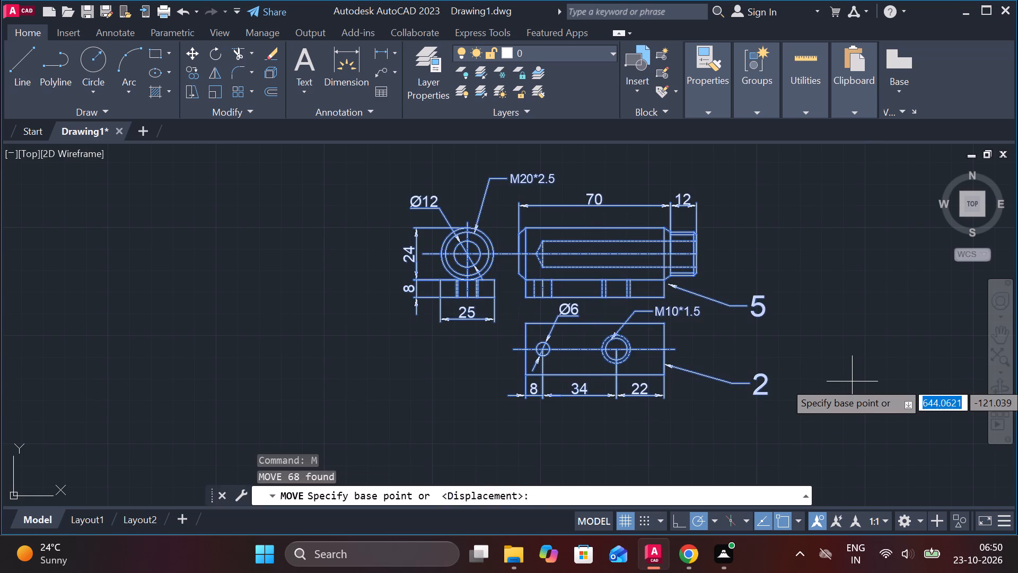
click(865, 365)
scroll(865, 365, down, 3)
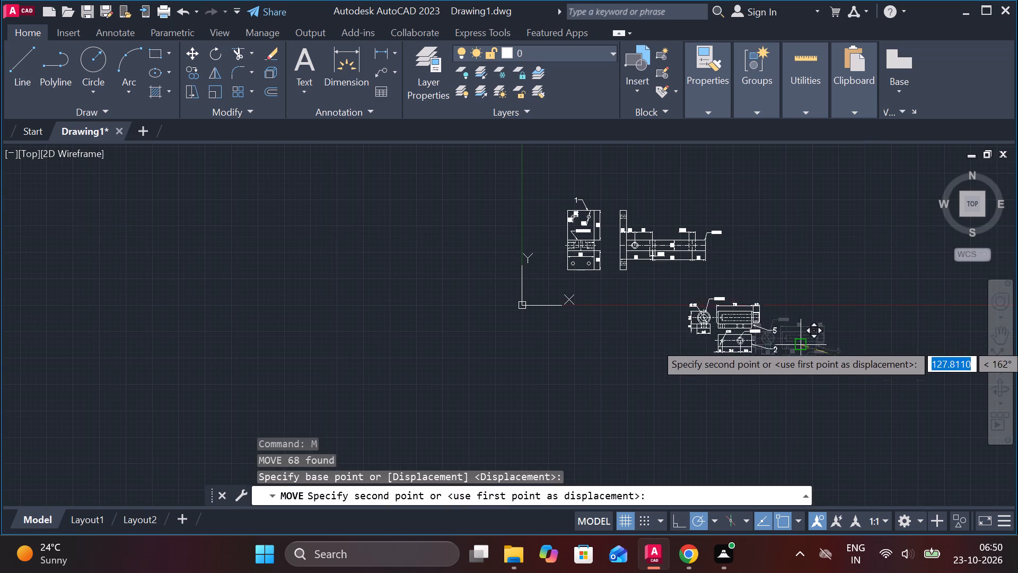
scroll(835, 265, up, 2)
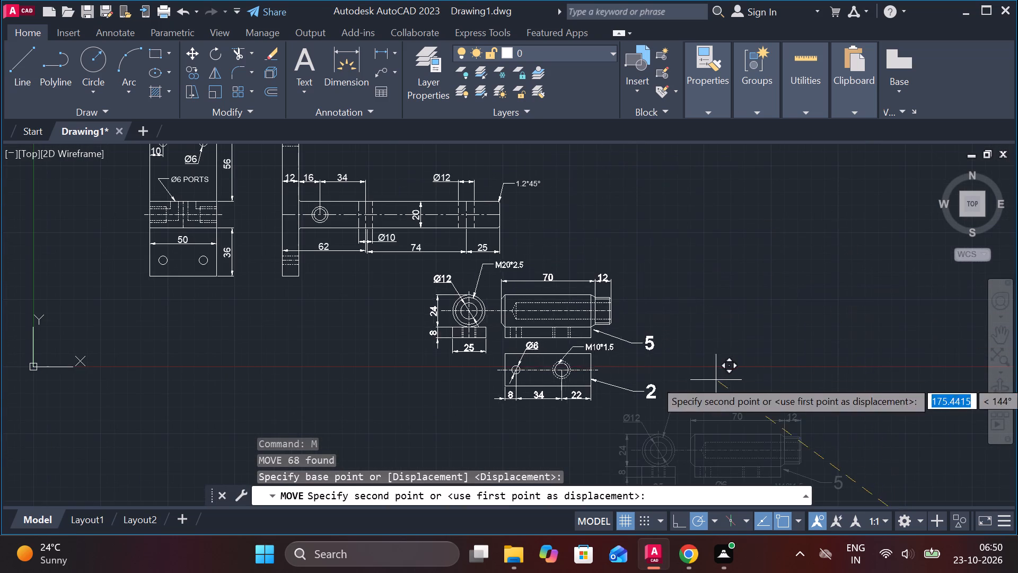
middle_drag(732, 382, 1000, 363)
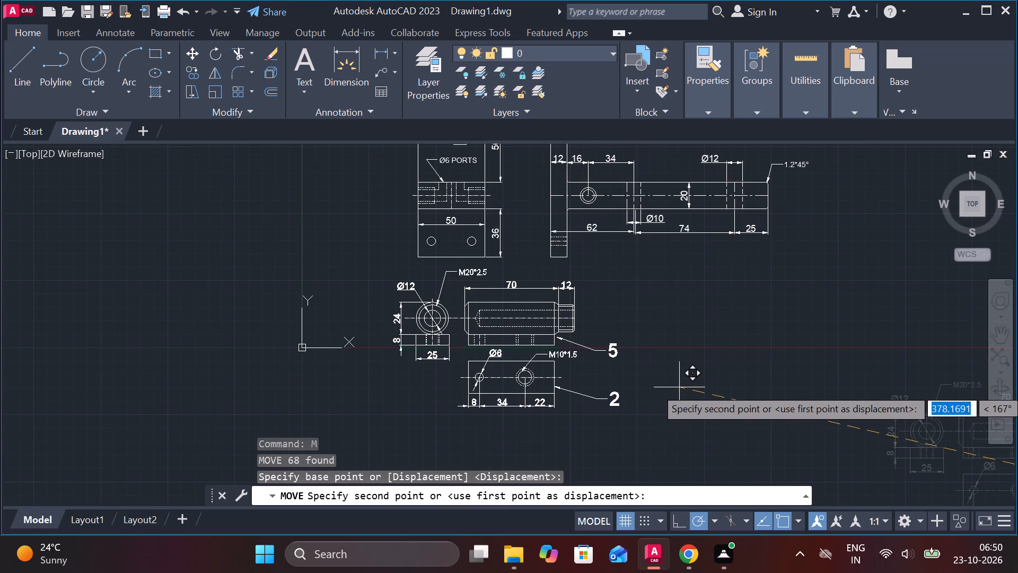
click(679, 387)
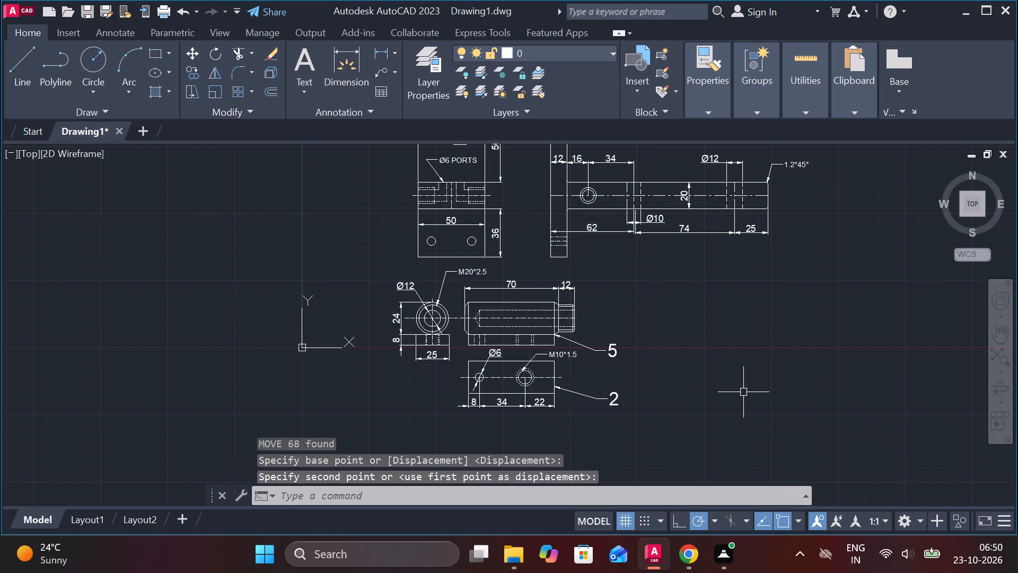
Extend the flanged part's side-view horizontal centre line across to the right edge of its 50-wide front view.
middle_drag(704, 337, 741, 426)
scroll(626, 323, up, 3)
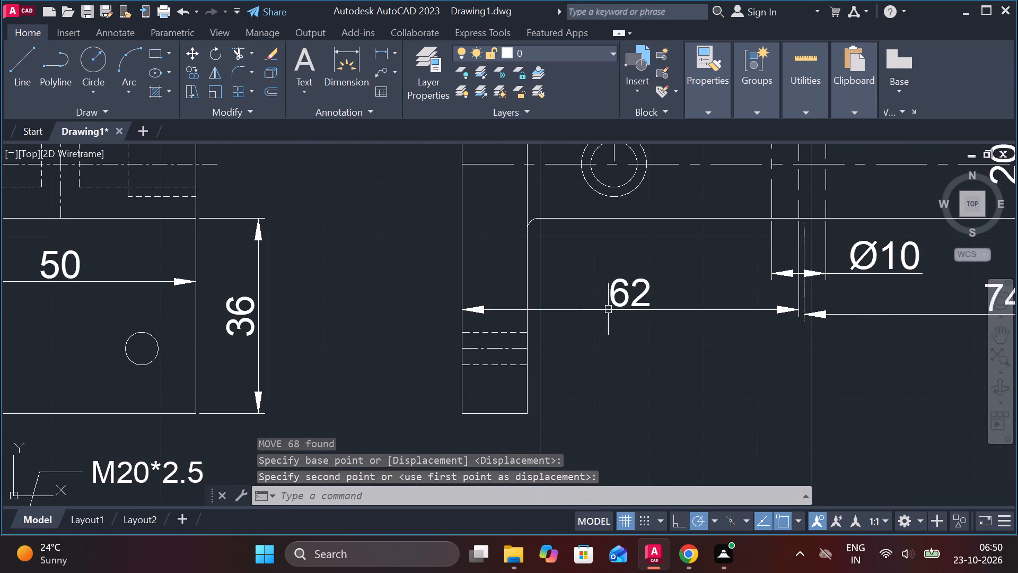
middle_drag(640, 348, 693, 433)
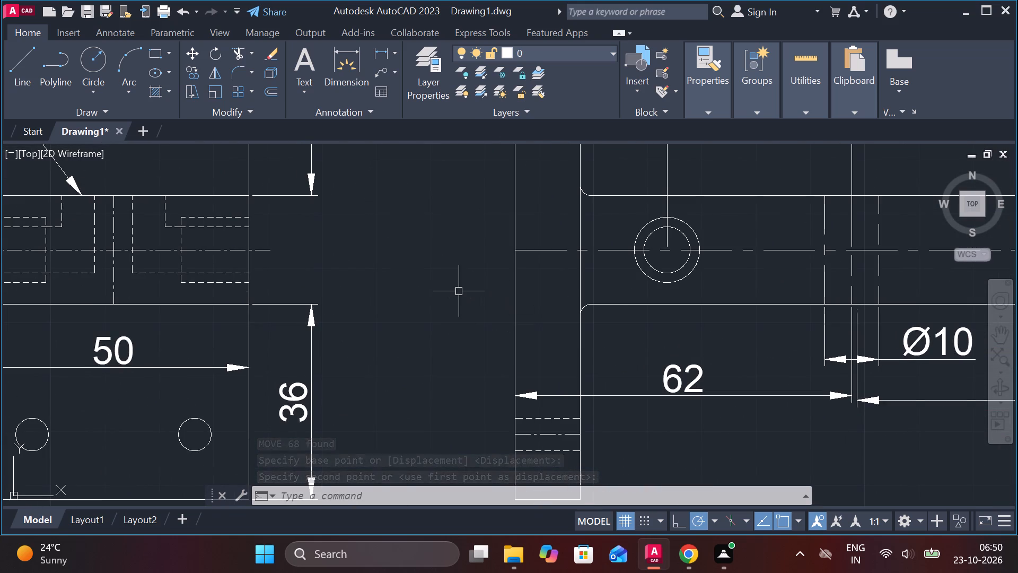
text(EX)
key(space)
click(541, 249)
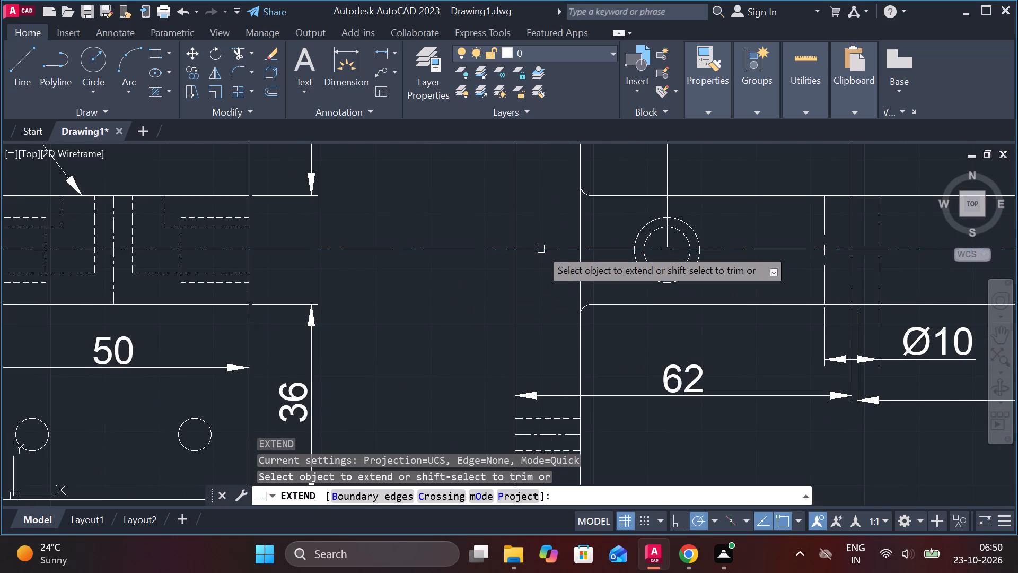
scroll(548, 251, down, 2)
key(Escape)
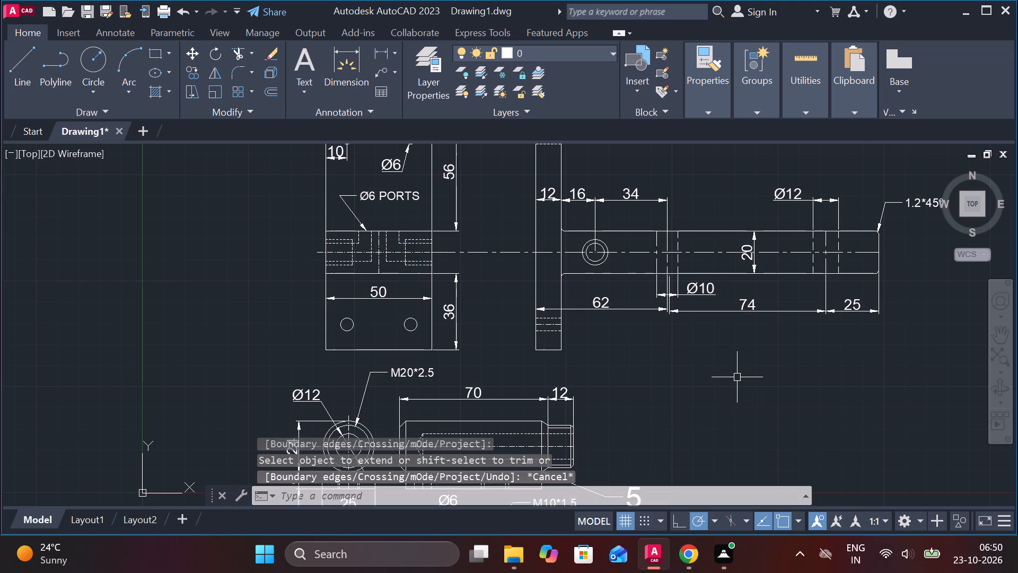
Set the 50-wide view's horizontal centre line and the extended side-view centre line to the ByLayer linetype.
scroll(379, 249, up, 2)
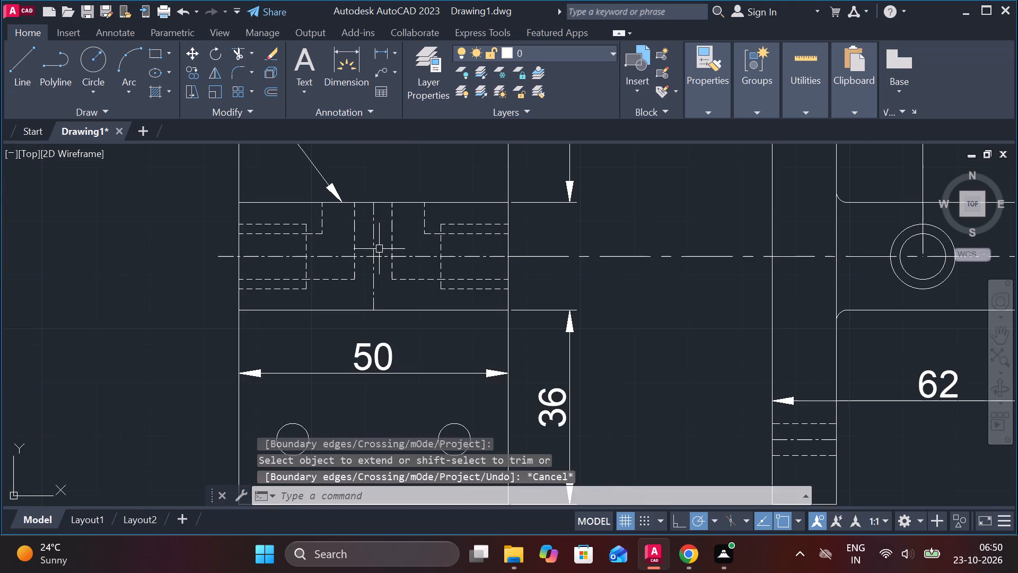
click(412, 255)
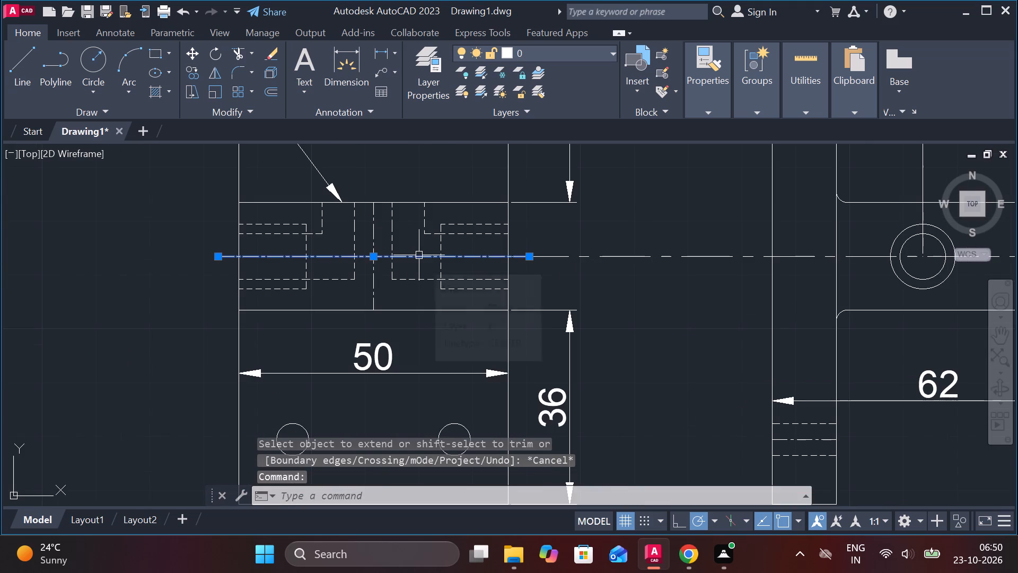
click(574, 258)
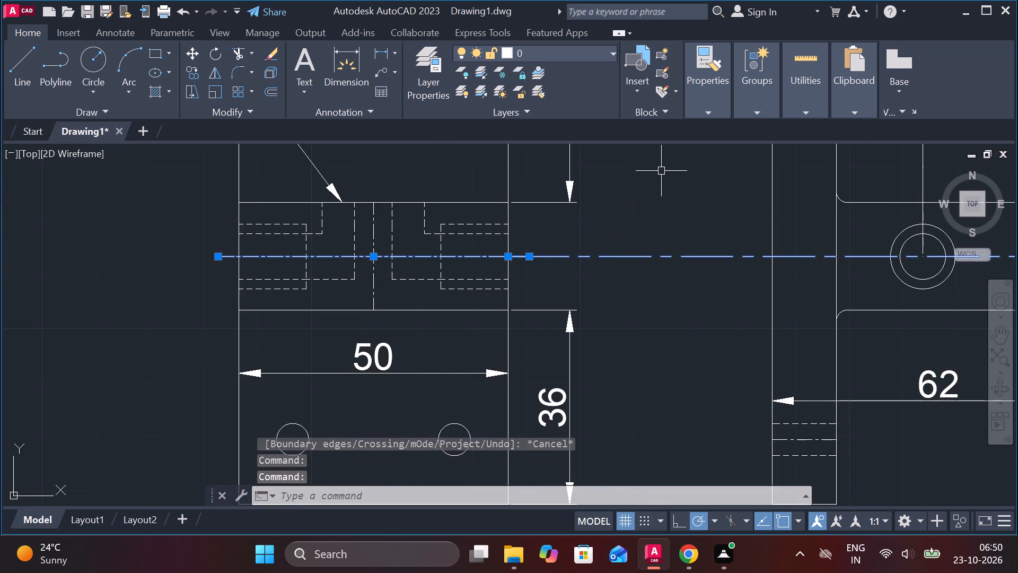
click(723, 114)
click(792, 174)
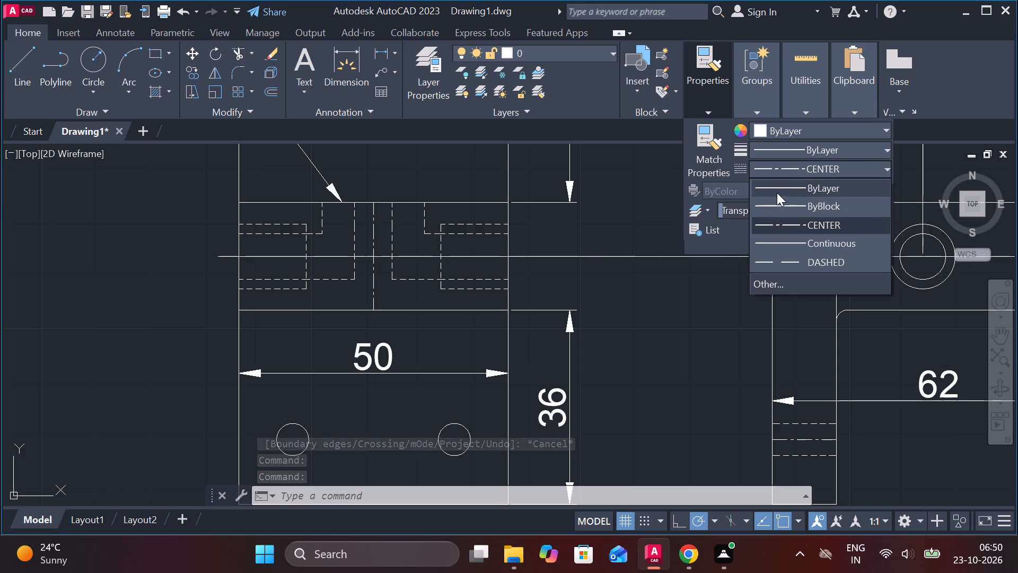
click(805, 193)
key(Escape)
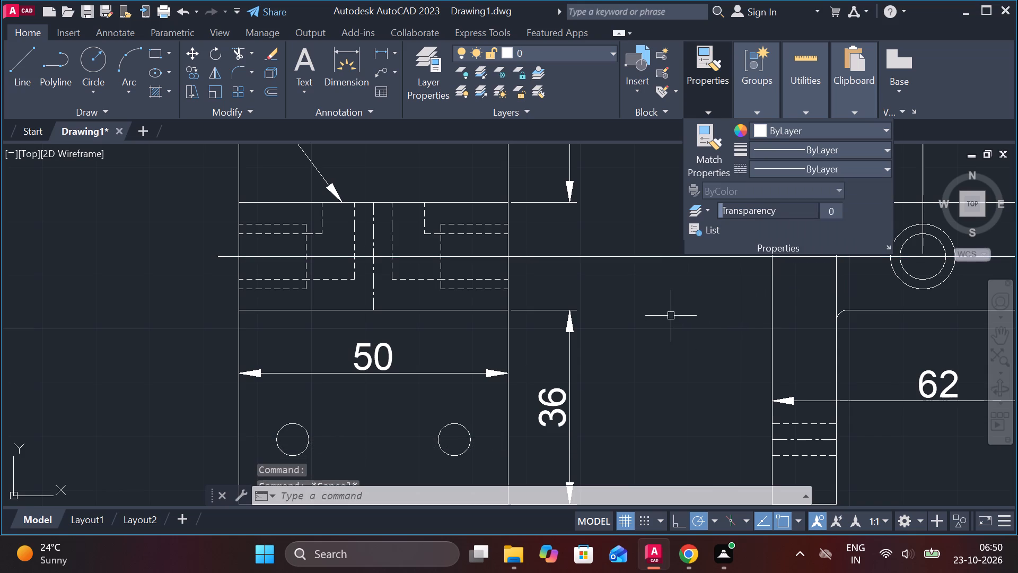
Join the two collinear horizontal centre lines of the flanged part's views into one line.
click(560, 259)
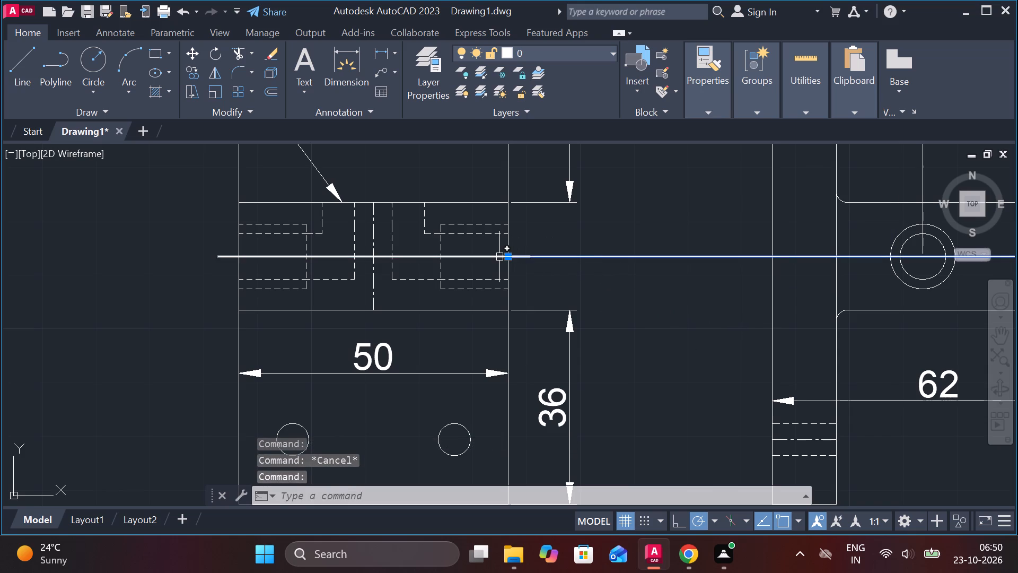
click(499, 257)
key(j)
key(Return)
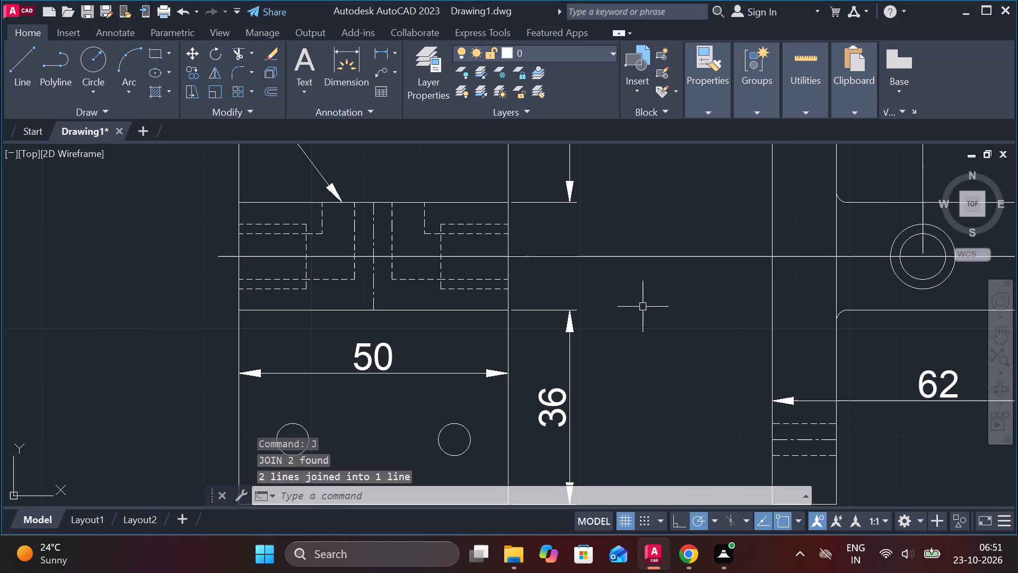
Set the joined horizontal centre line through the flanged part's two views to the CENTER linetype.
click(611, 255)
scroll(640, 276, down, 1)
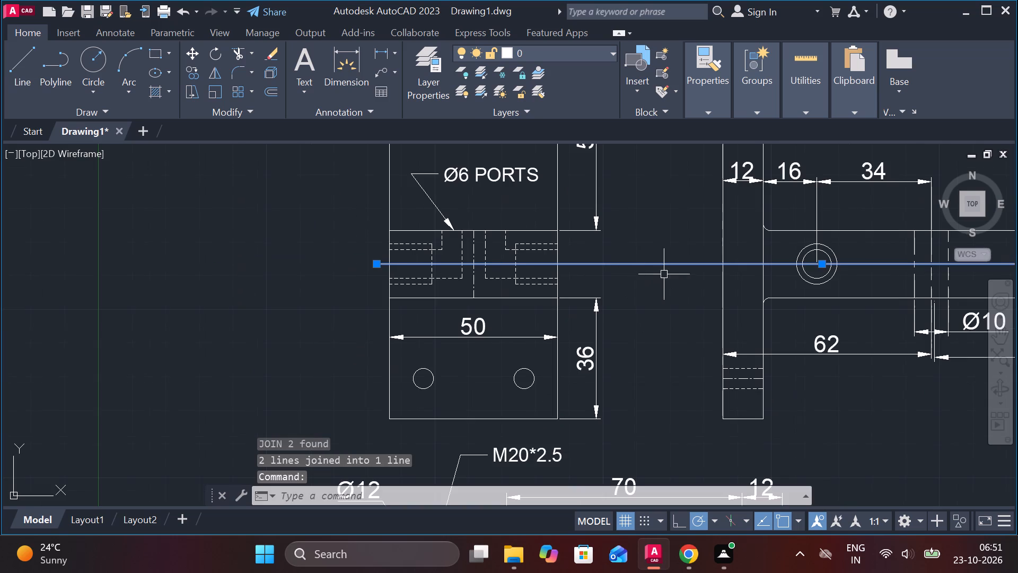
click(727, 116)
click(806, 161)
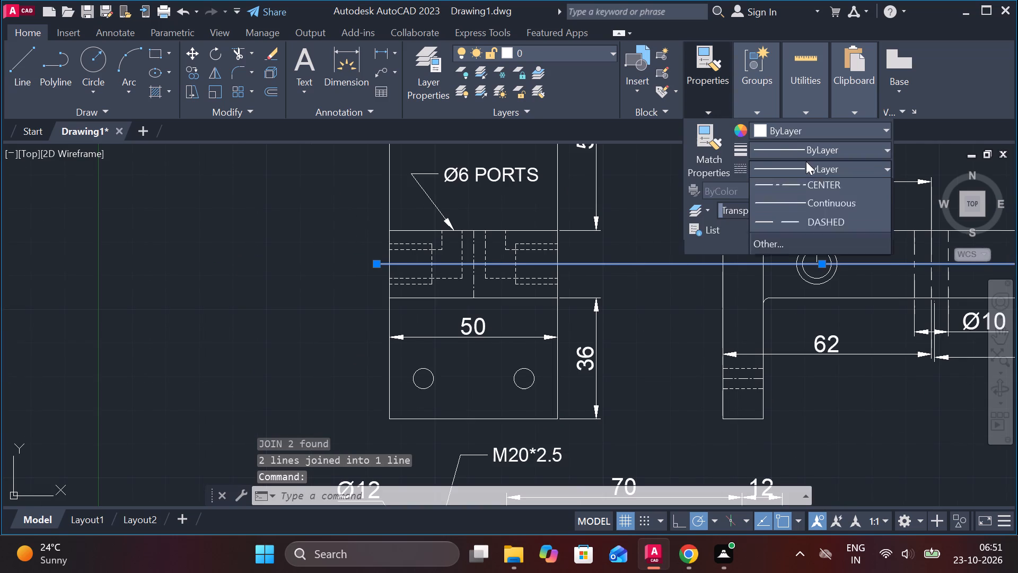
click(774, 225)
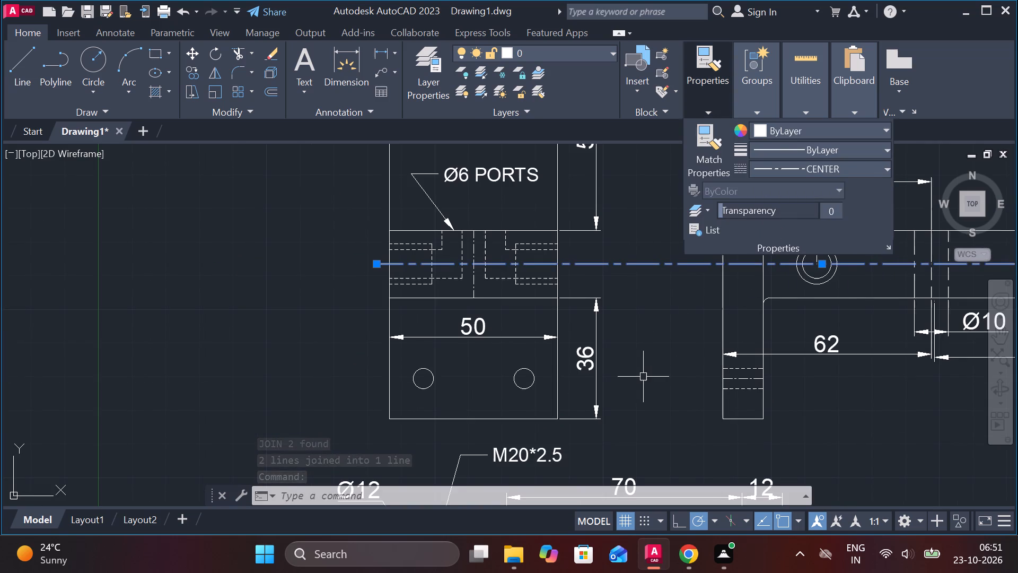
key(Escape)
Draw a 9 wide by 22 high rectangle from lines in the empty area to the right of the shaft base's views.
scroll(643, 377, down, 2)
middle_drag(737, 402, 684, 343)
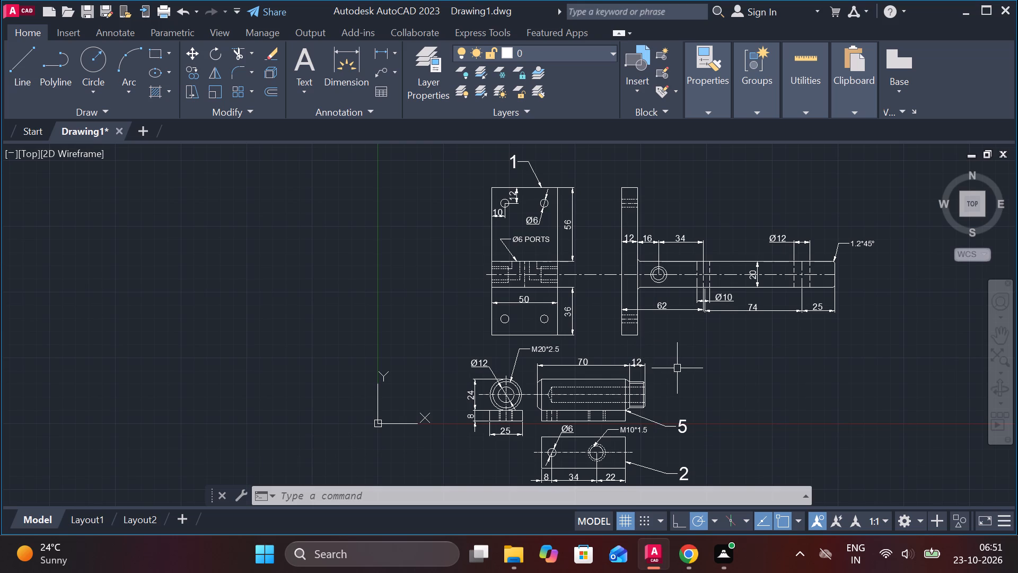
middle_drag(697, 406, 481, 333)
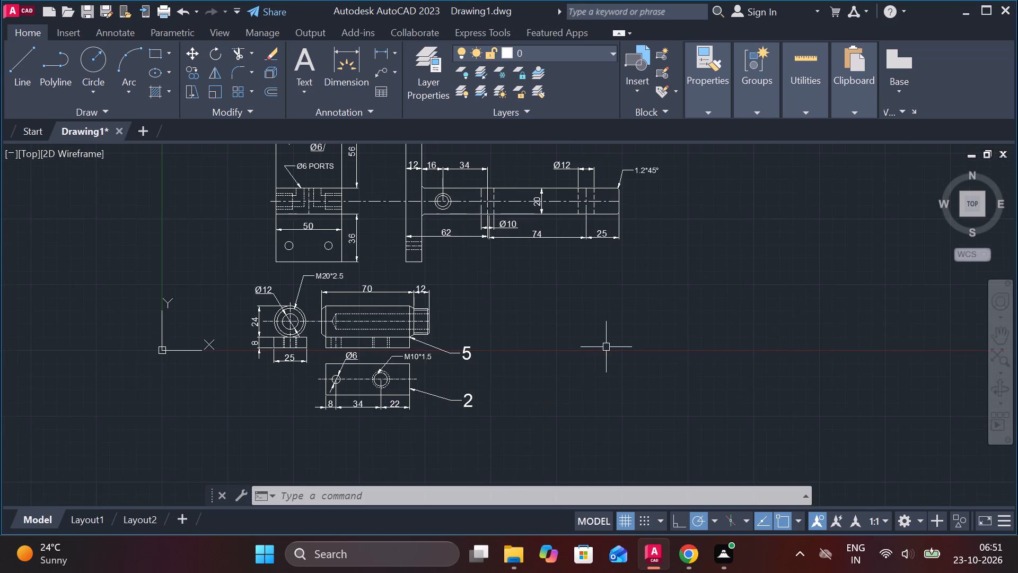
middle_drag(608, 347, 541, 346)
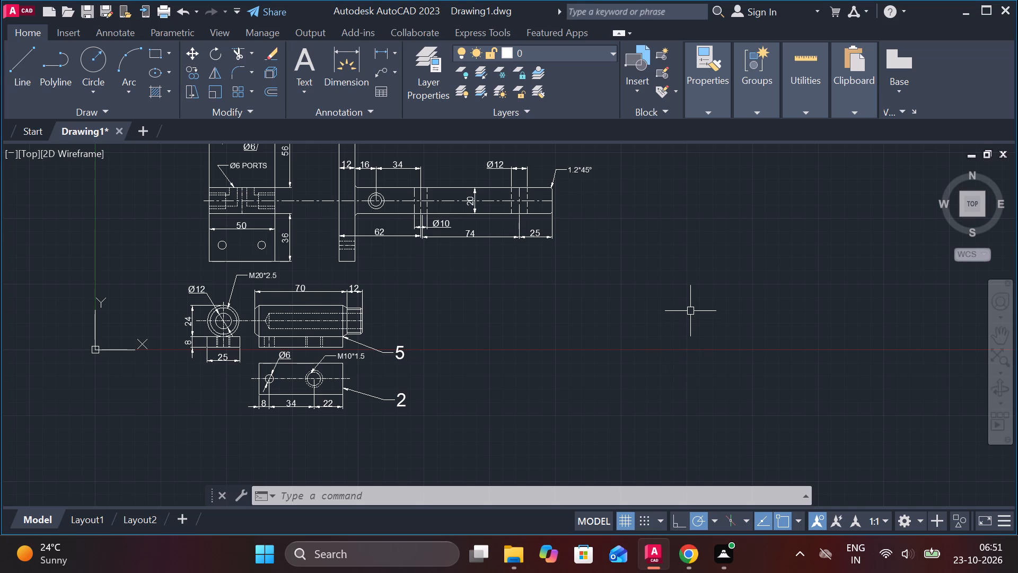
key(l)
key(Return)
click(628, 299)
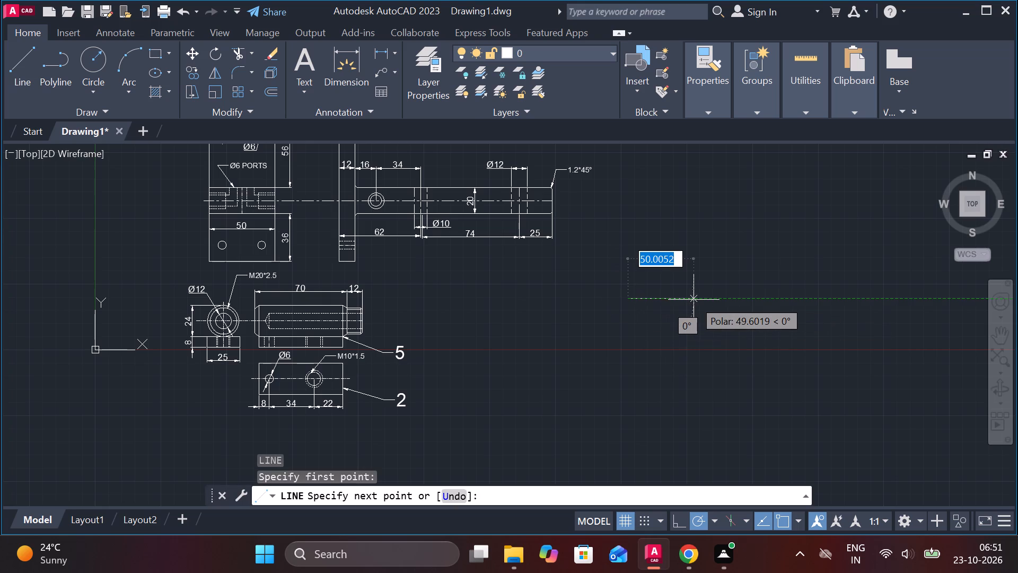
key(9)
key(Return)
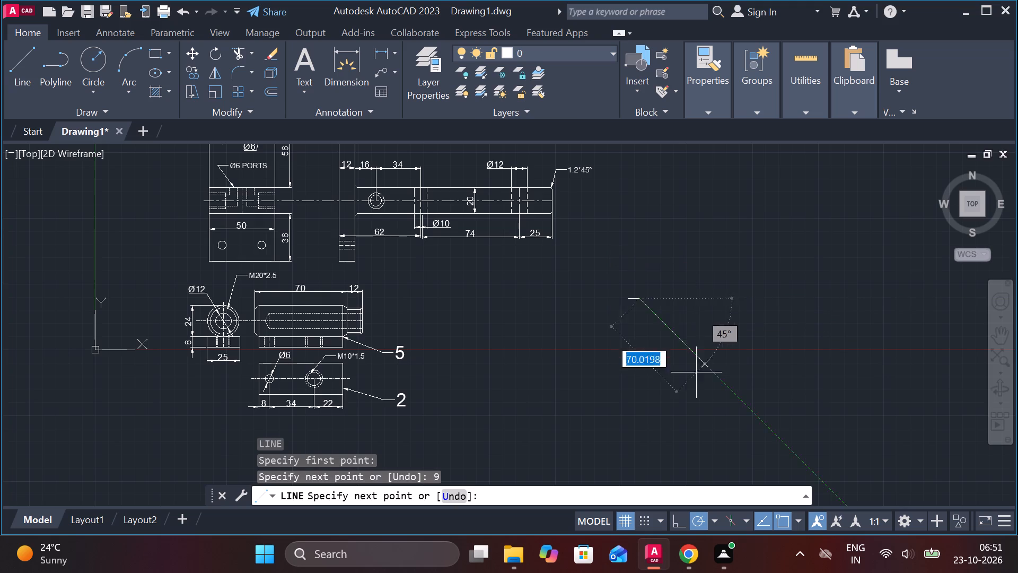
text(22)
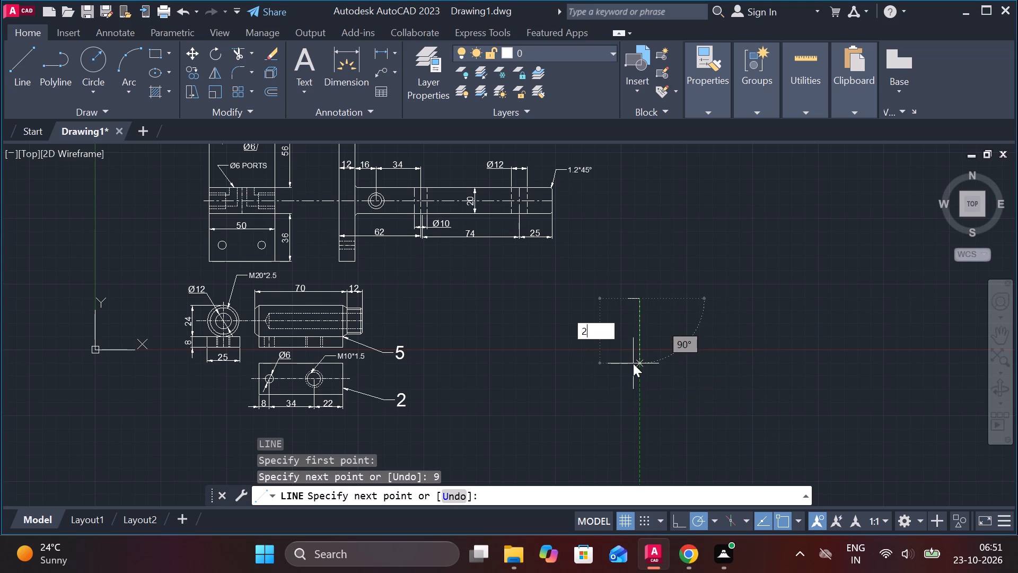
key(space)
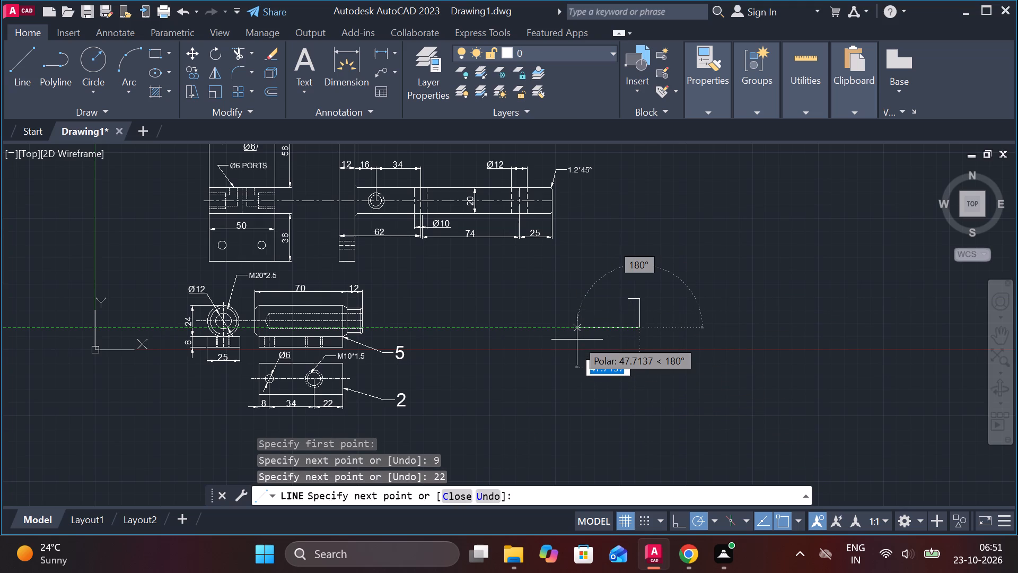
key(9)
key(Return)
scroll(577, 340, up, 2)
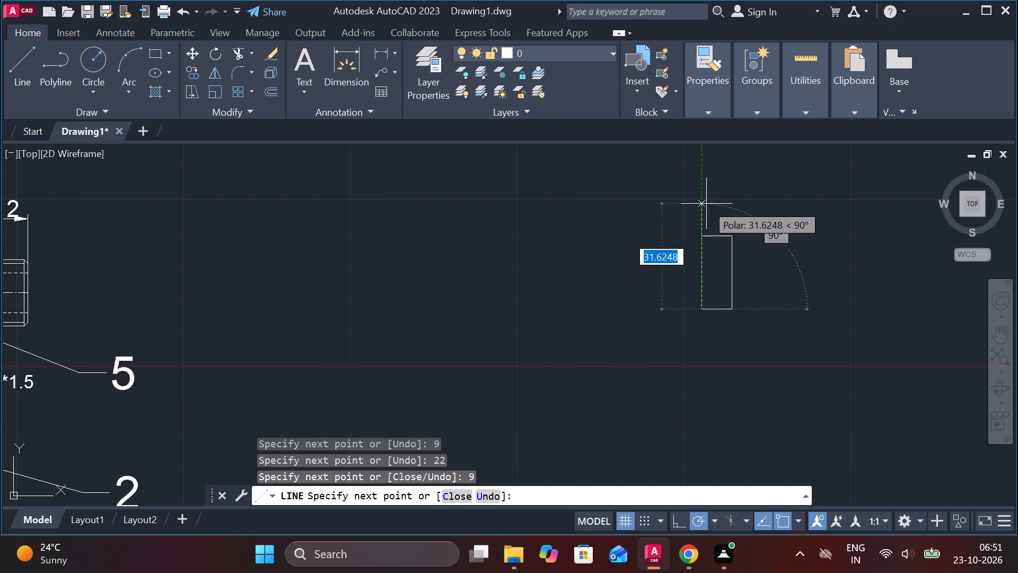
text(22)
key(space)
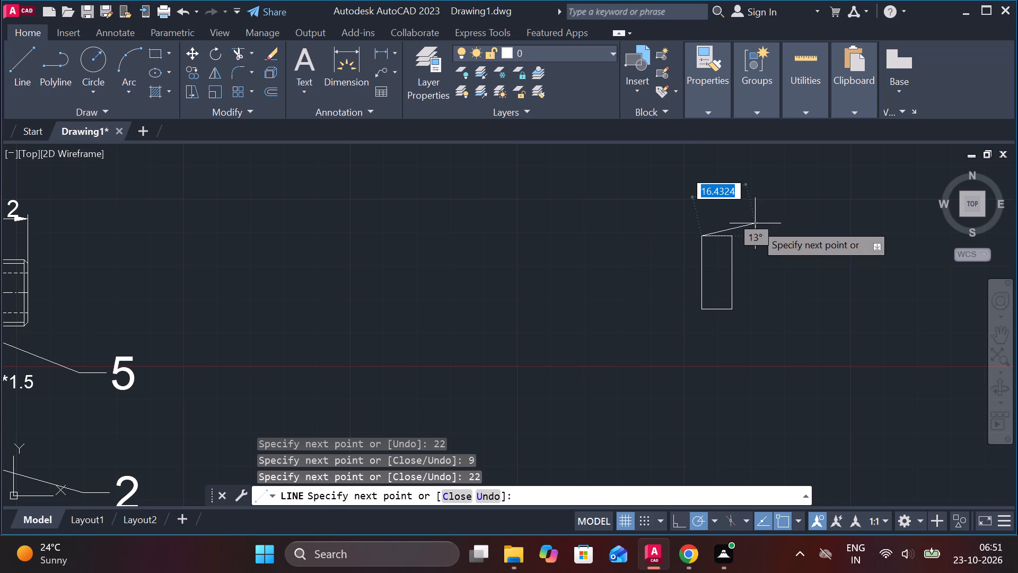
key(Escape)
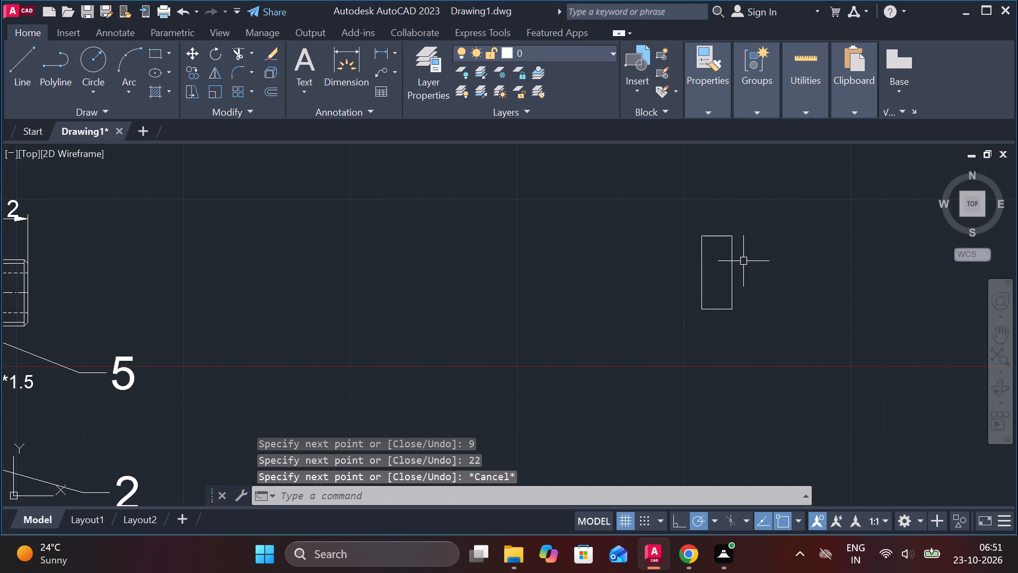
Offset the rectangle's left and right edges inward by 1.
scroll(741, 257, up, 2)
middle_drag(761, 265, 730, 265)
middle_drag(740, 276, 723, 272)
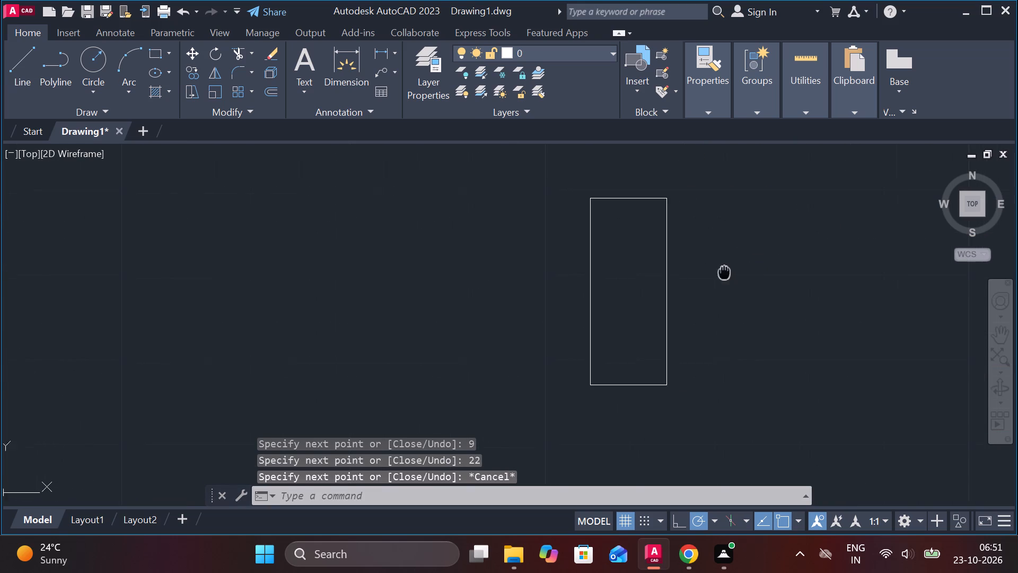
middle_drag(723, 272, 721, 271)
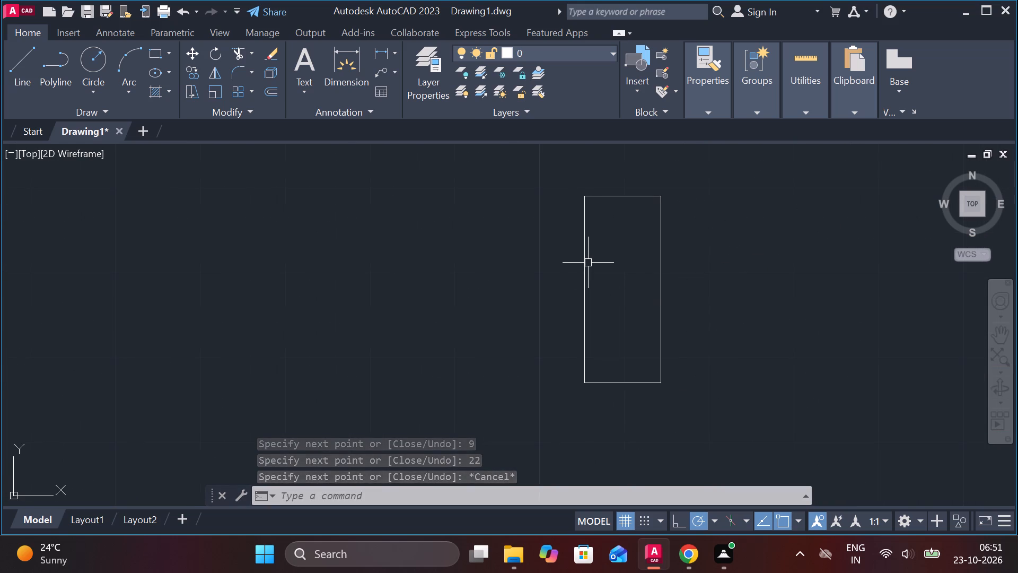
click(587, 270)
key(o)
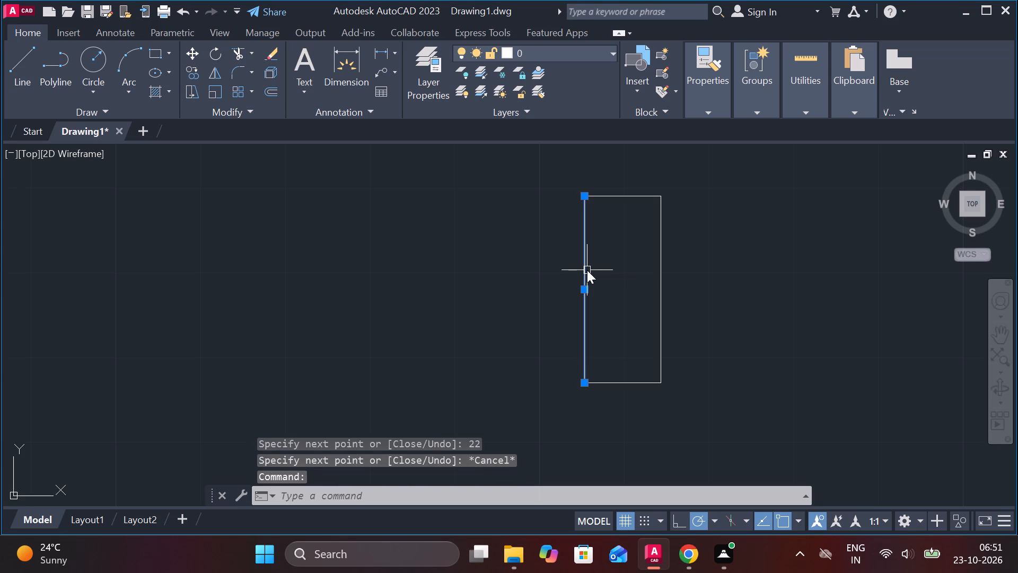
key(Return)
key(Return)
text(1)
key(space)
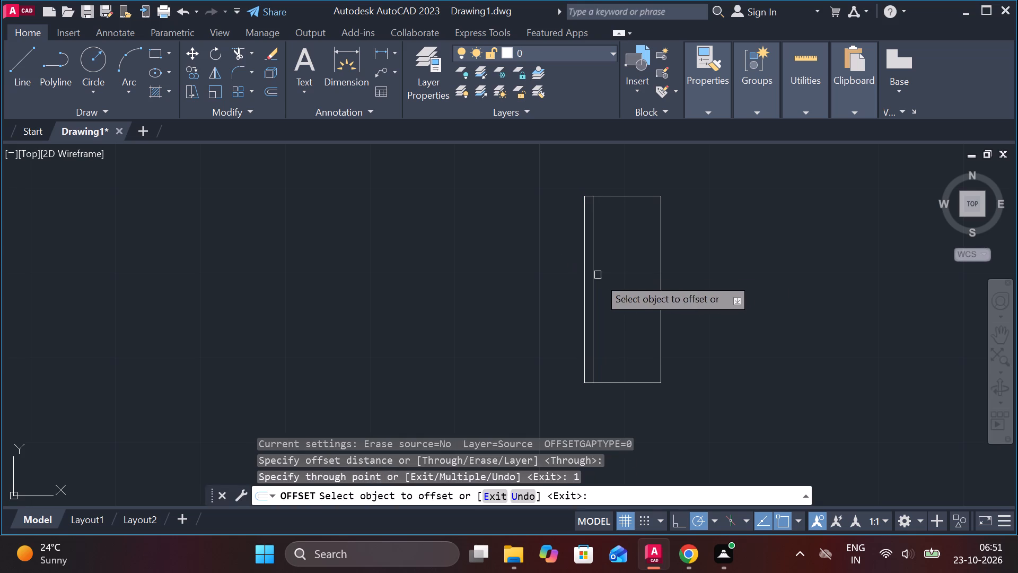
click(659, 261)
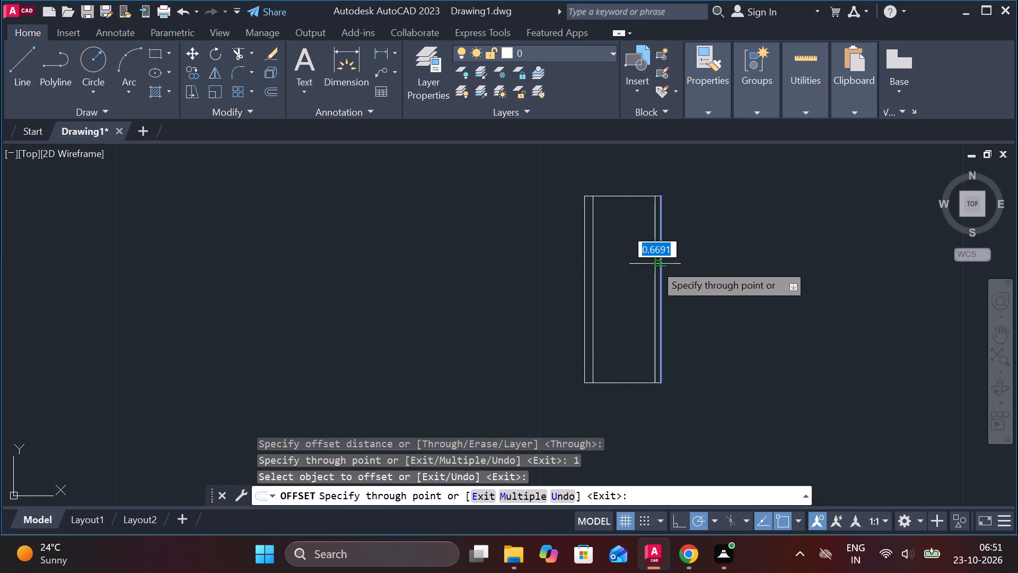
text(1)
key(space)
scroll(610, 211, up, 1)
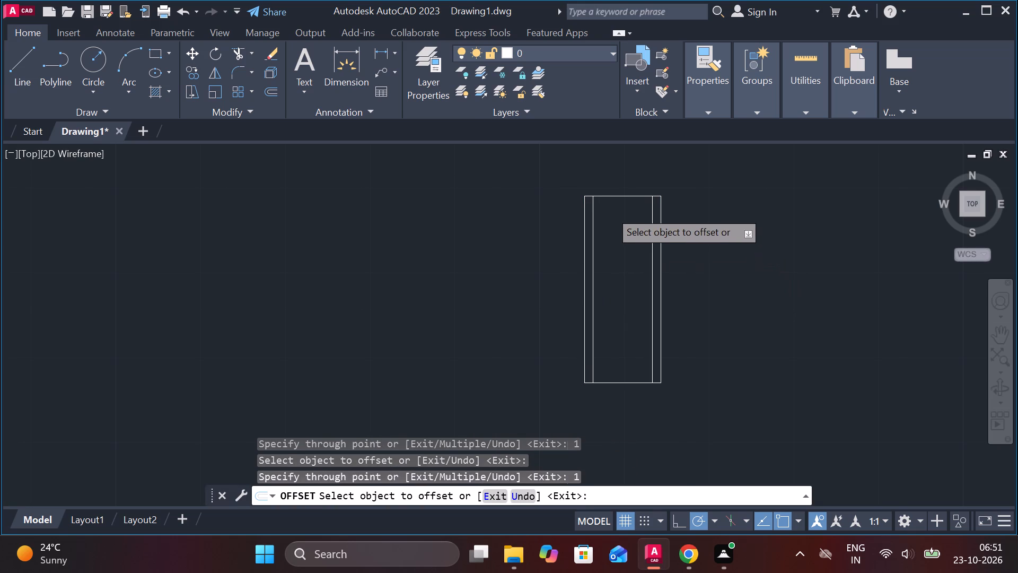
key(Escape)
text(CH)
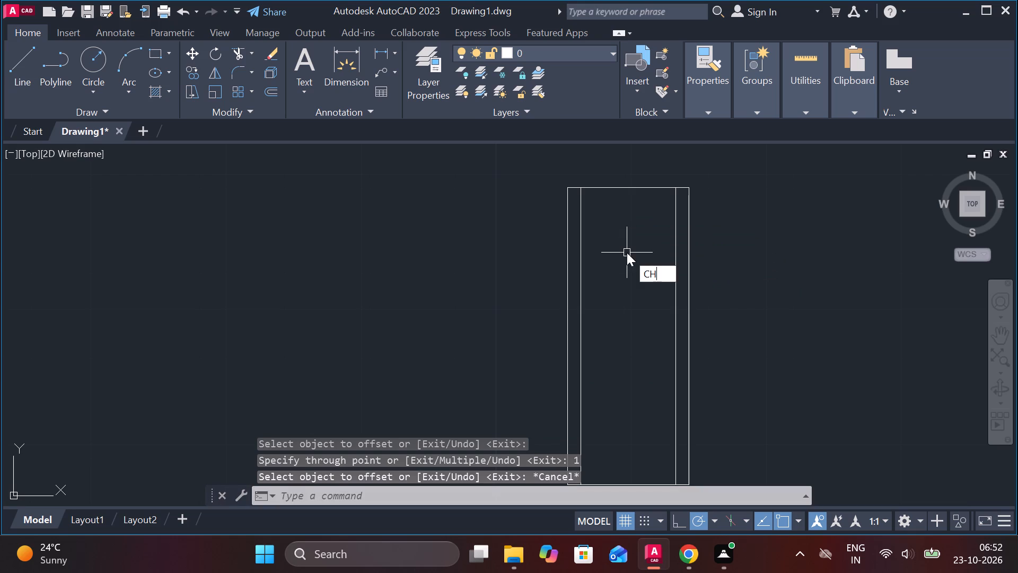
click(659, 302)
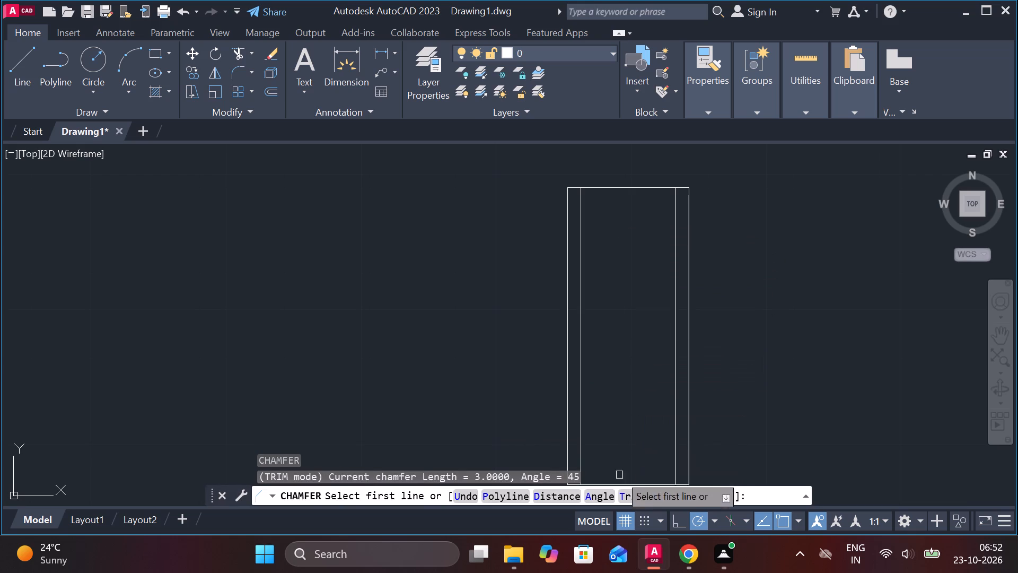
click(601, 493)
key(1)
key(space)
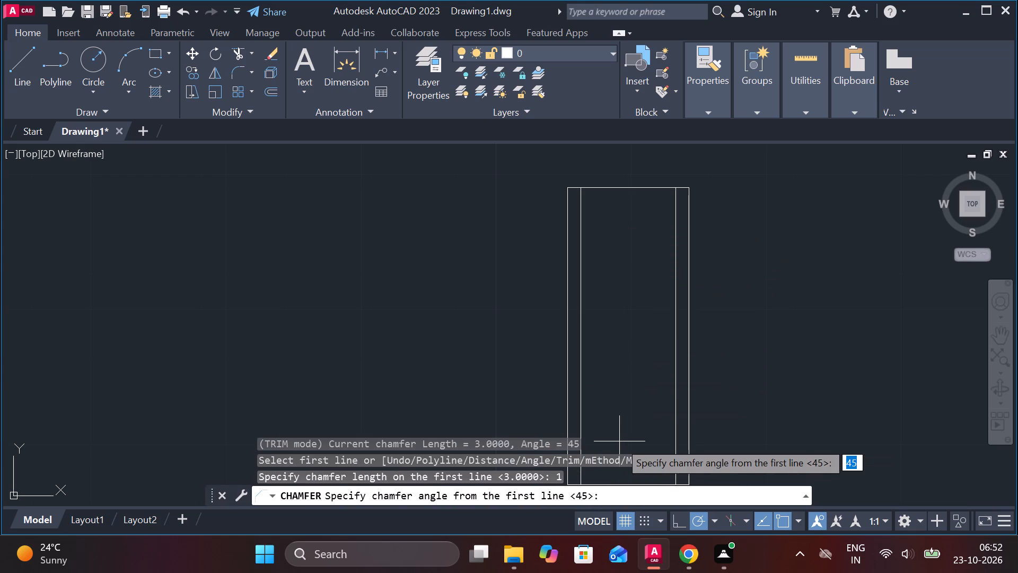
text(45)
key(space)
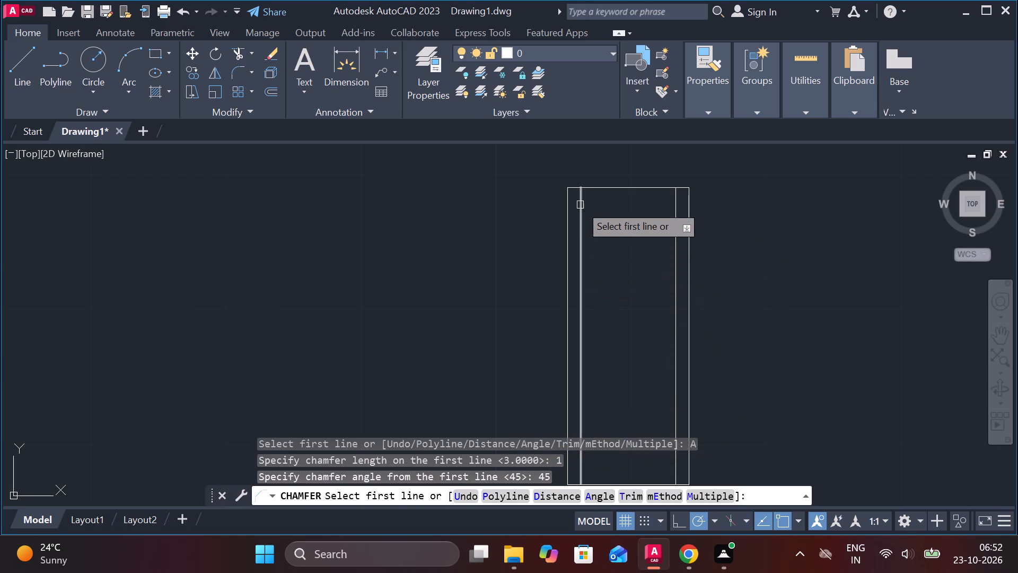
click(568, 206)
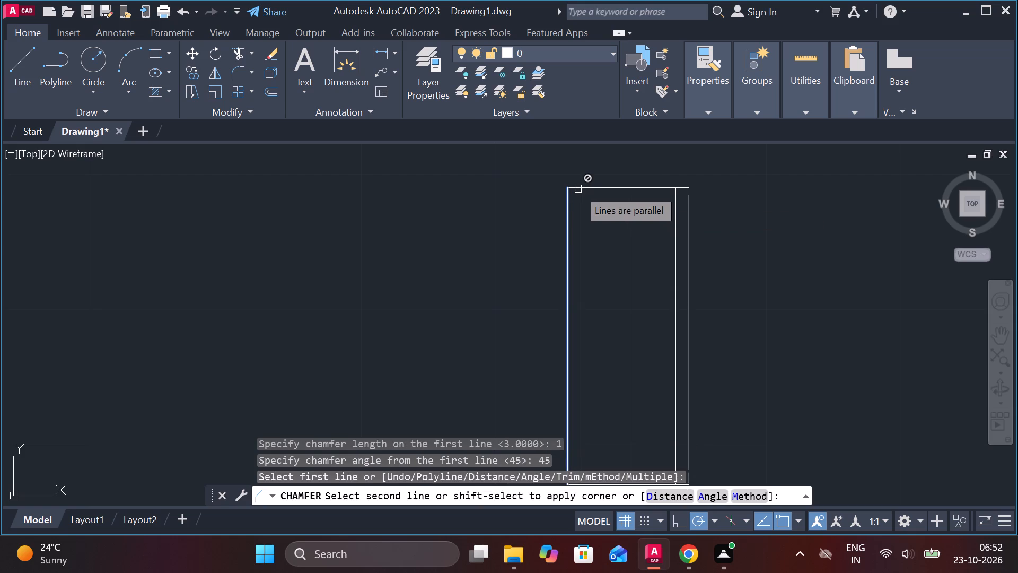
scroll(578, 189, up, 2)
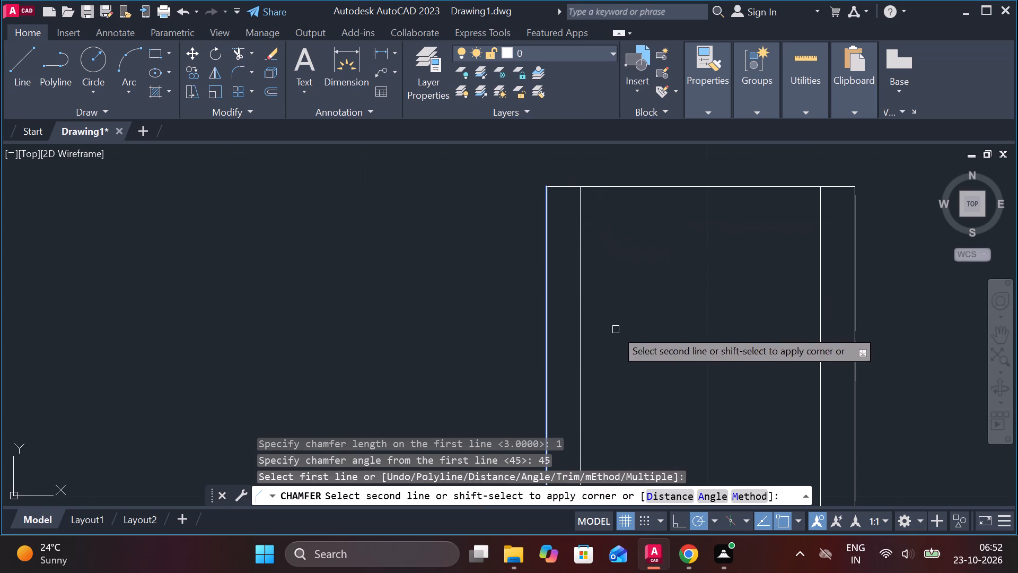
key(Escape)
Chamfer both top corners of the 9 by 22 rectangle with length 1 at 45°.
text(CH)
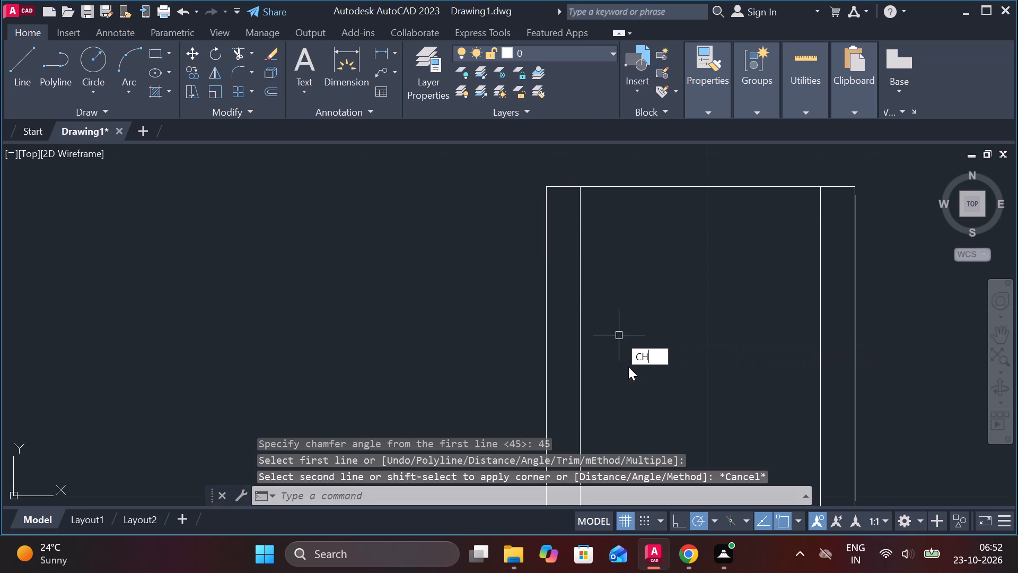
click(647, 386)
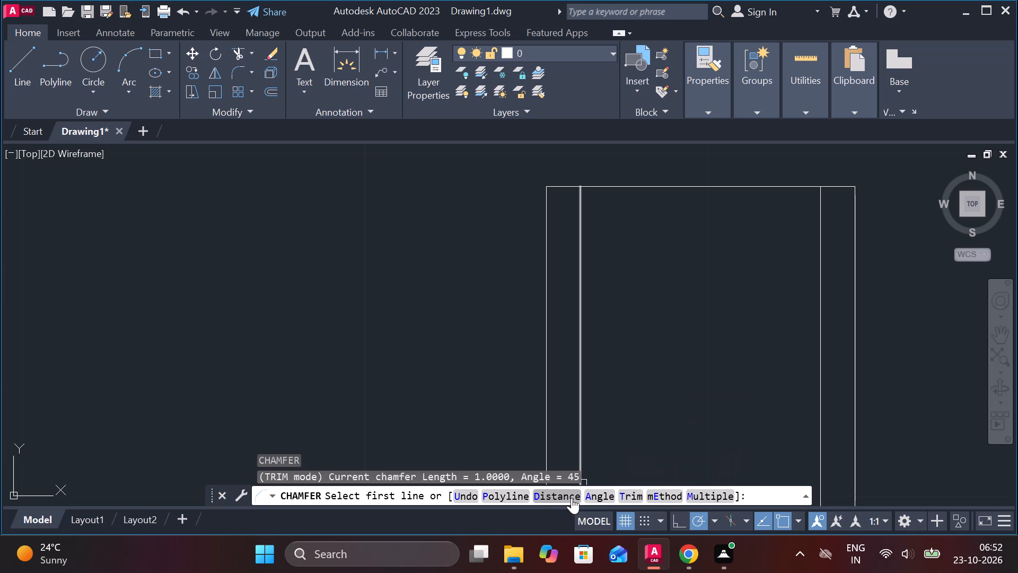
click(593, 496)
key(1)
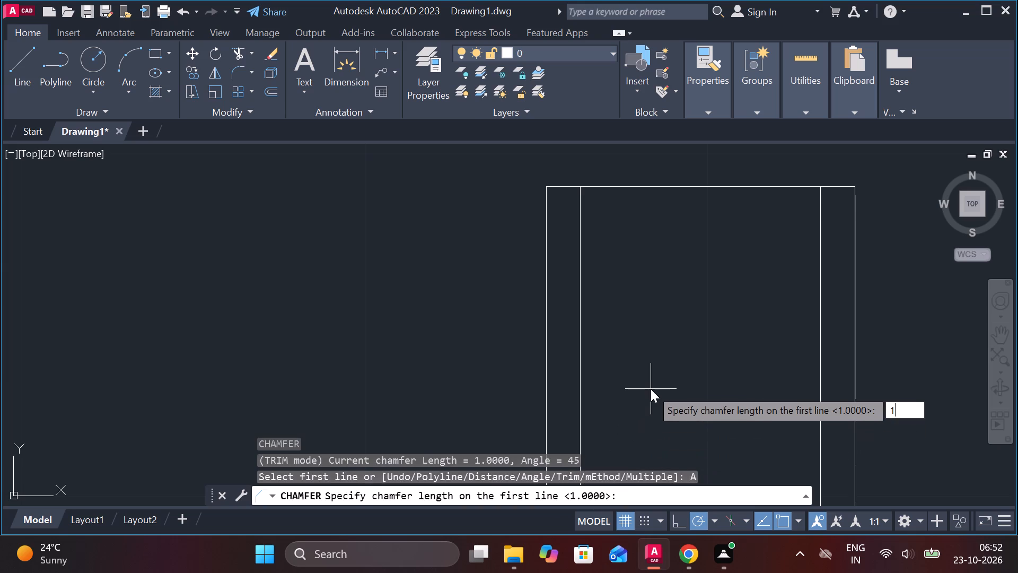
key(space)
key(space)
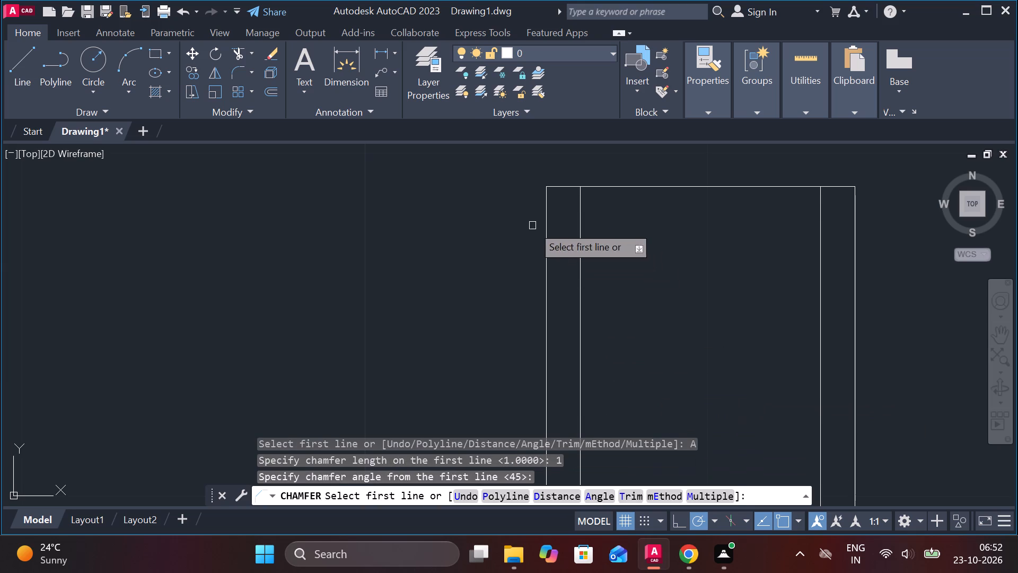
click(547, 206)
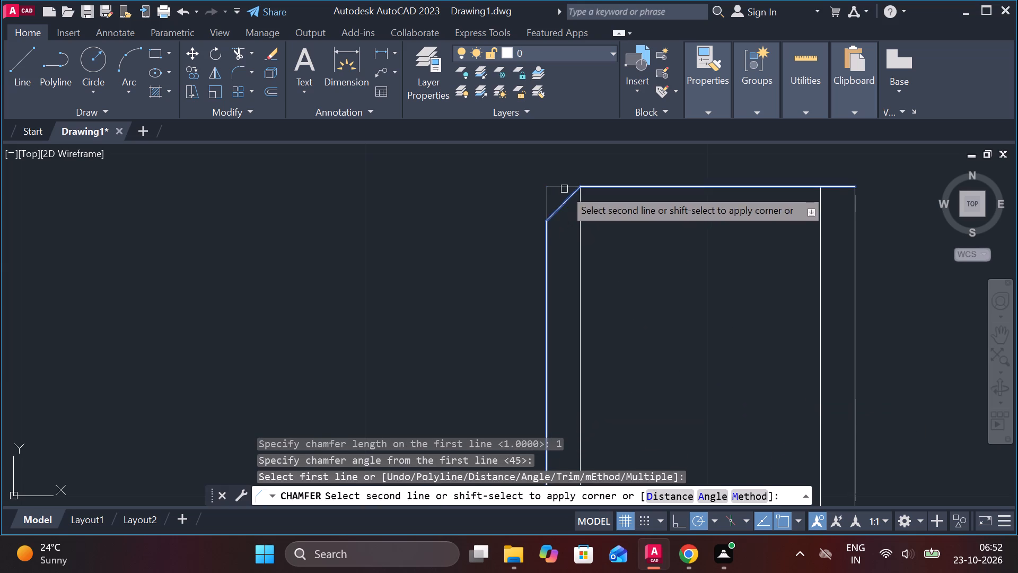
click(564, 189)
scroll(678, 263, down, 1)
key(space)
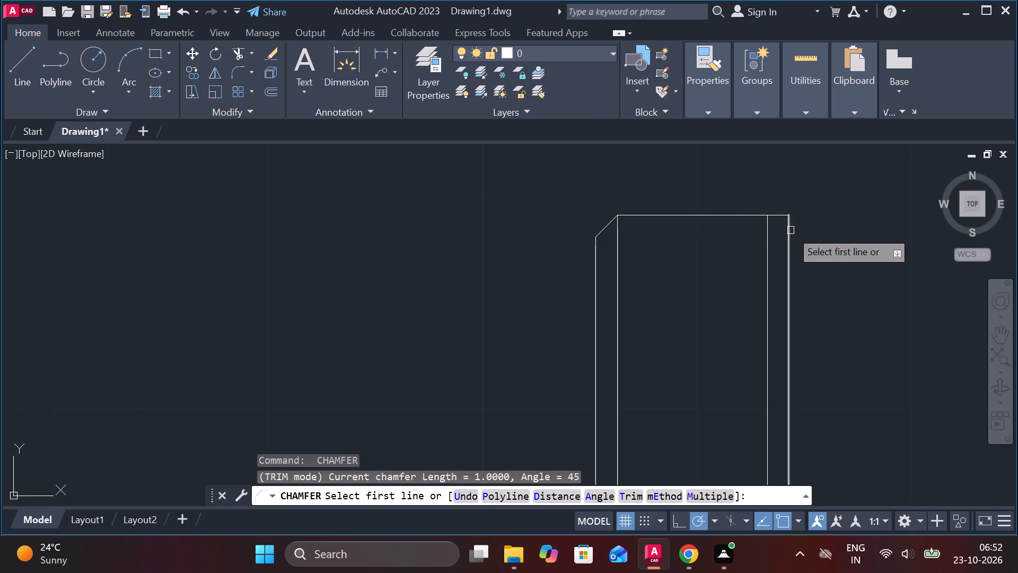
click(791, 230)
click(775, 214)
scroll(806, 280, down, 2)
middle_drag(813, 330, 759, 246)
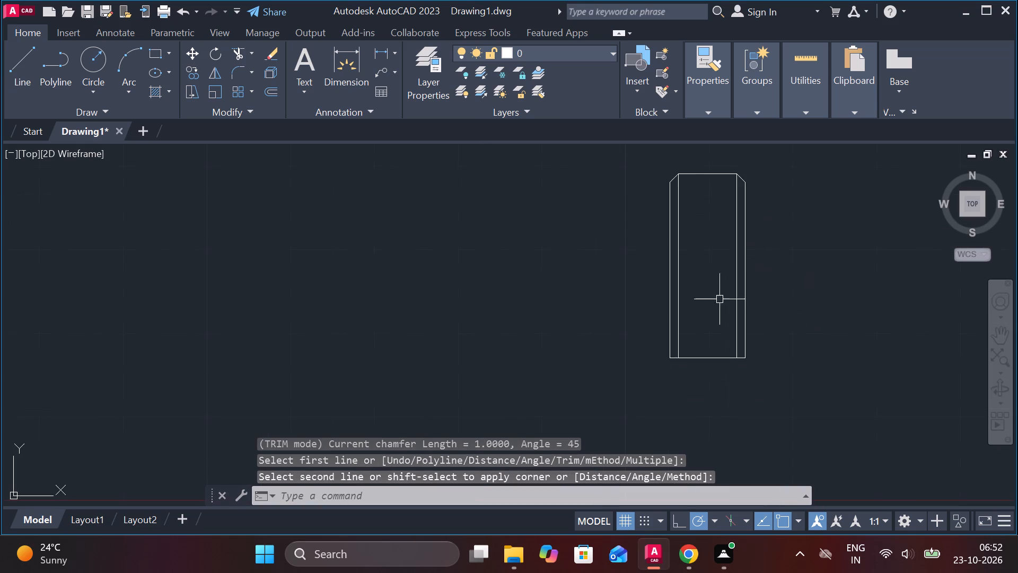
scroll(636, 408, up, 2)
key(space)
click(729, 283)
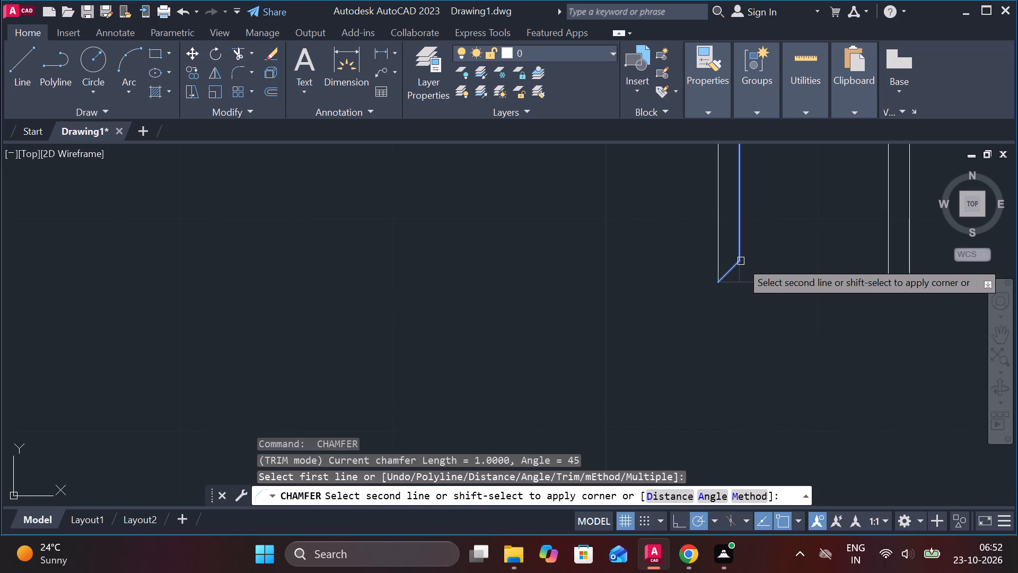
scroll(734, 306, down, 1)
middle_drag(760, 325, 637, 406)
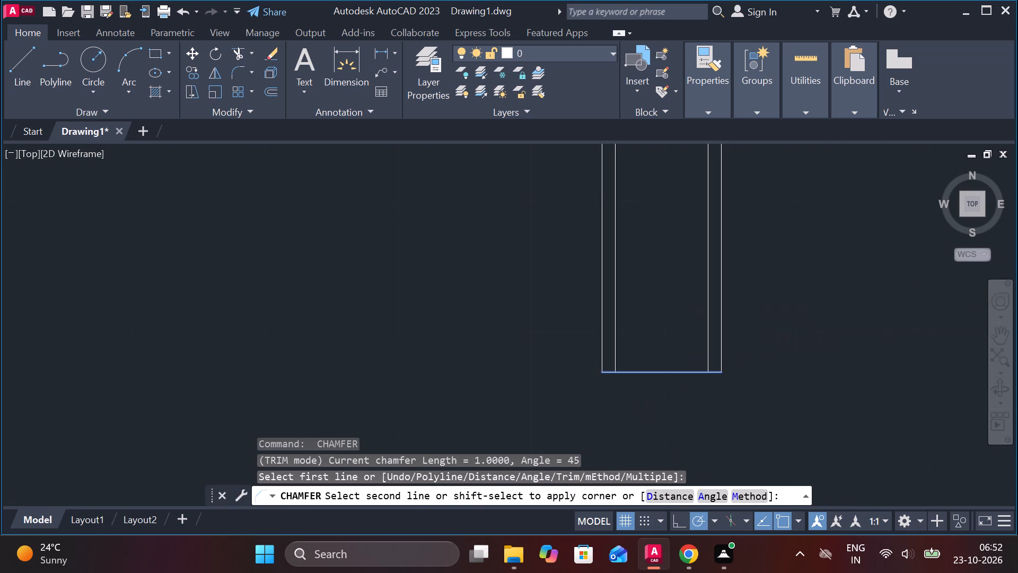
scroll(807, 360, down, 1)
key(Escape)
Chamfer both bottom corners of the 9 by 22 rectangle with length 1 at 45°.
key(space)
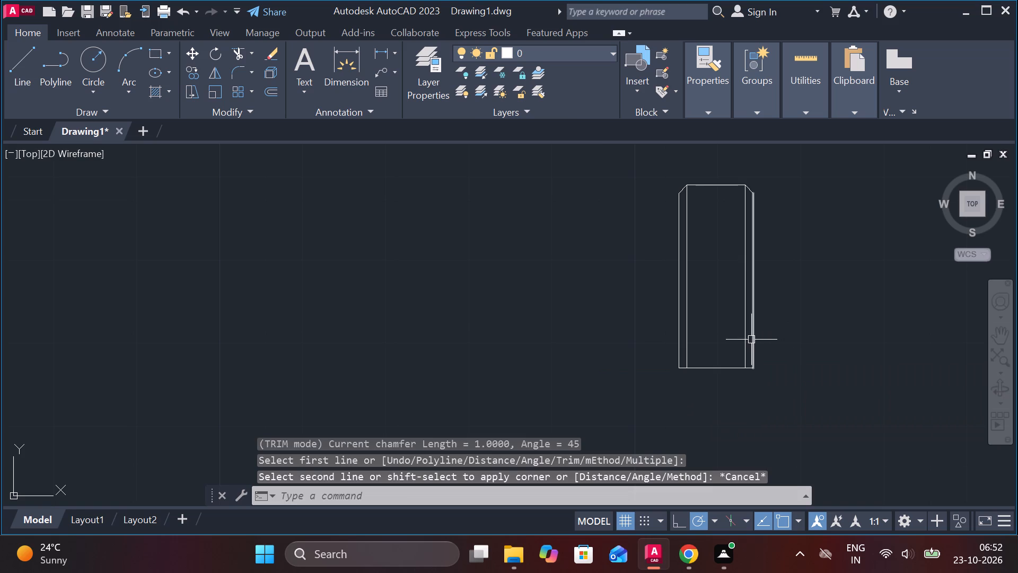
click(680, 354)
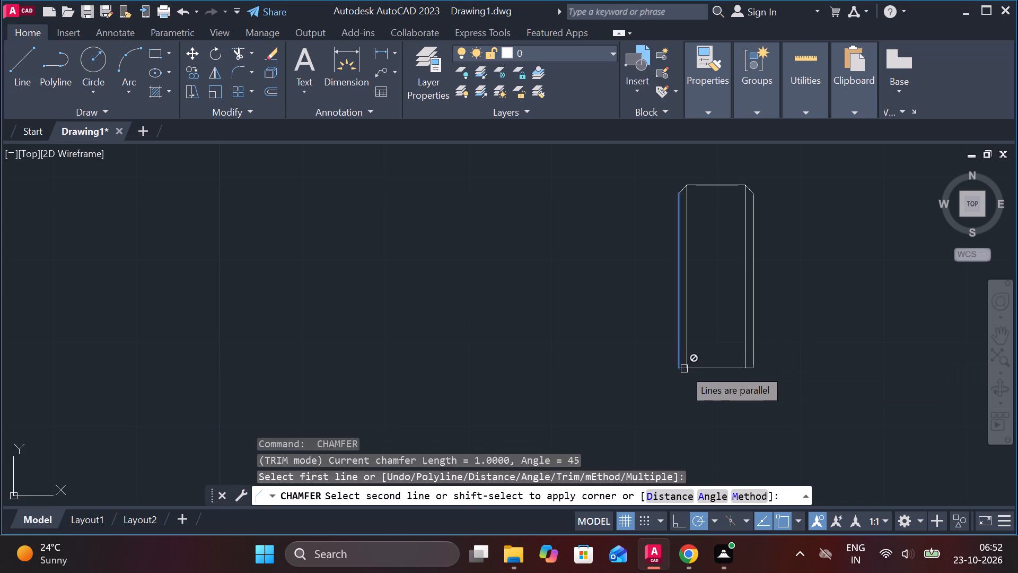
scroll(684, 369, up, 2)
click(674, 368)
key(space)
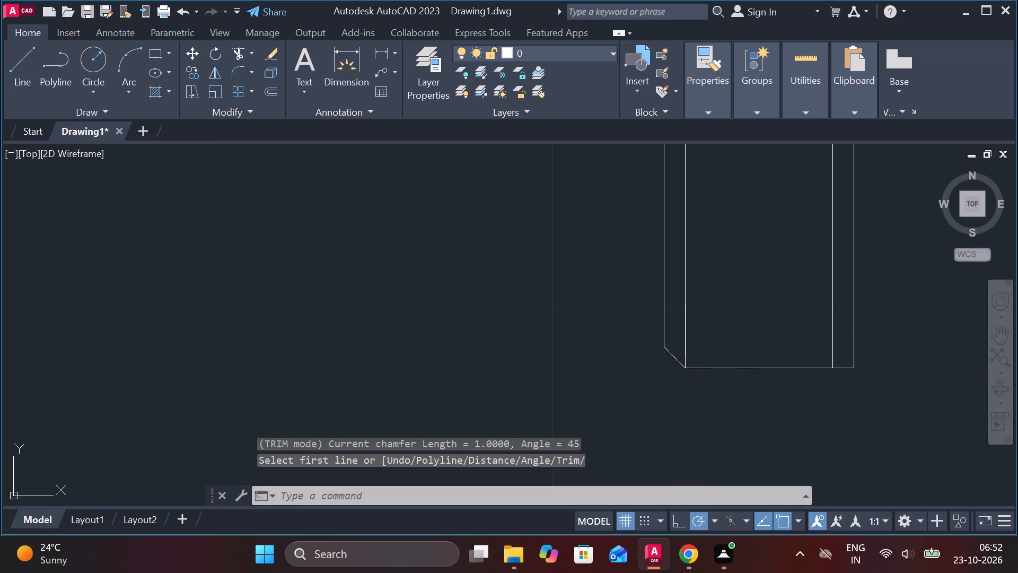
click(852, 322)
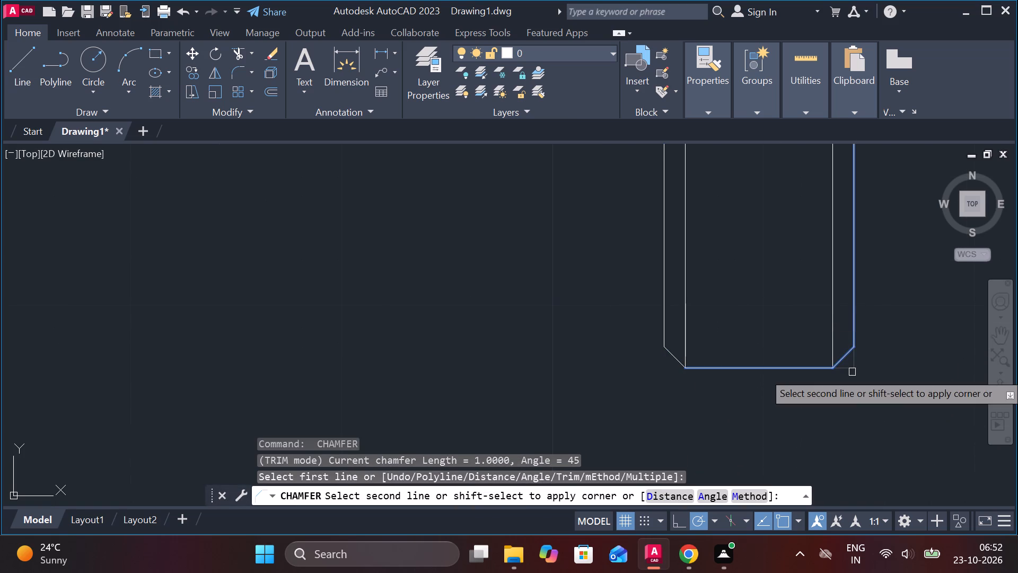
click(852, 372)
scroll(852, 372, down, 1)
middle_drag(852, 372, 700, 432)
scroll(709, 376, down, 1)
key(Escape)
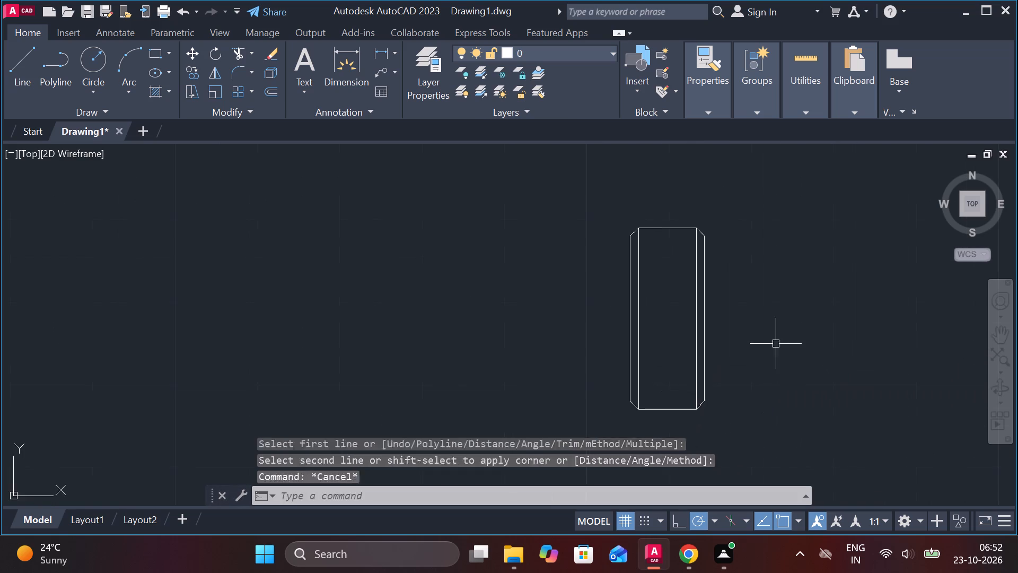
Draw a horizontal centre line through the rectangle's mid-height, from just beyond its right edge to well past its left edge.
key(l)
key(Return)
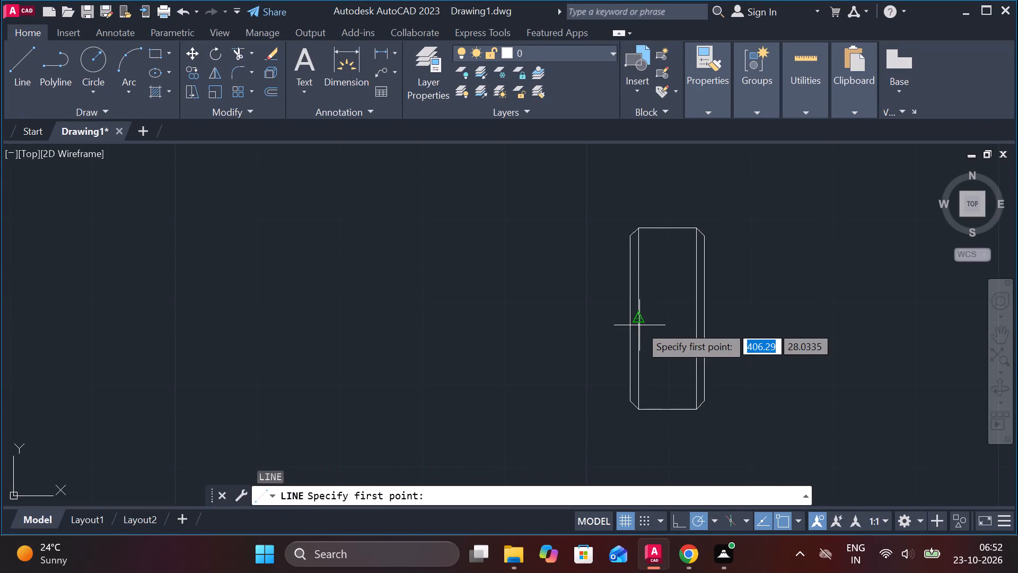
click(727, 323)
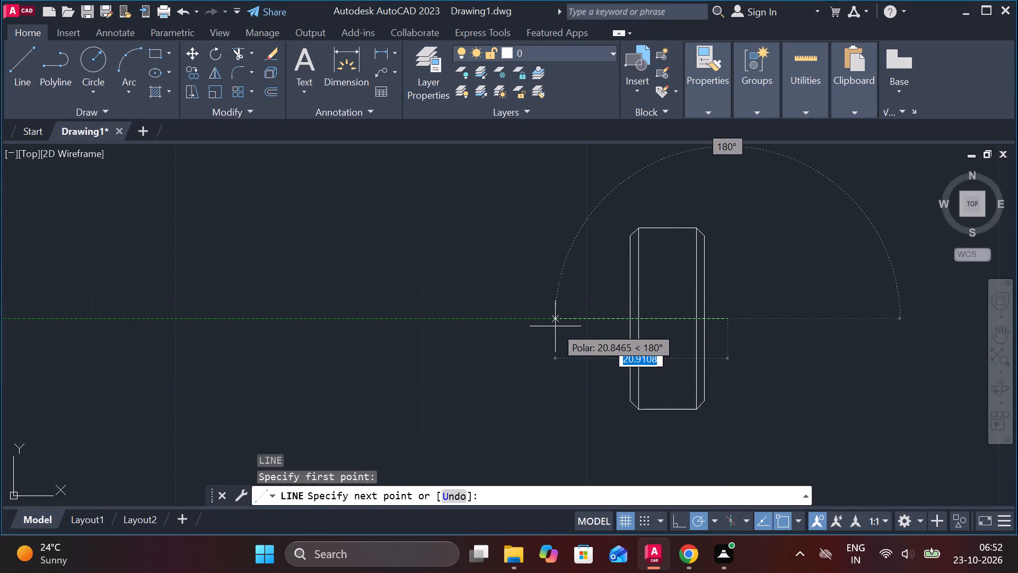
click(528, 326)
key(Escape)
Draw a circle of diameter 22 centred on the left end of the horizontal centre line.
text(C)
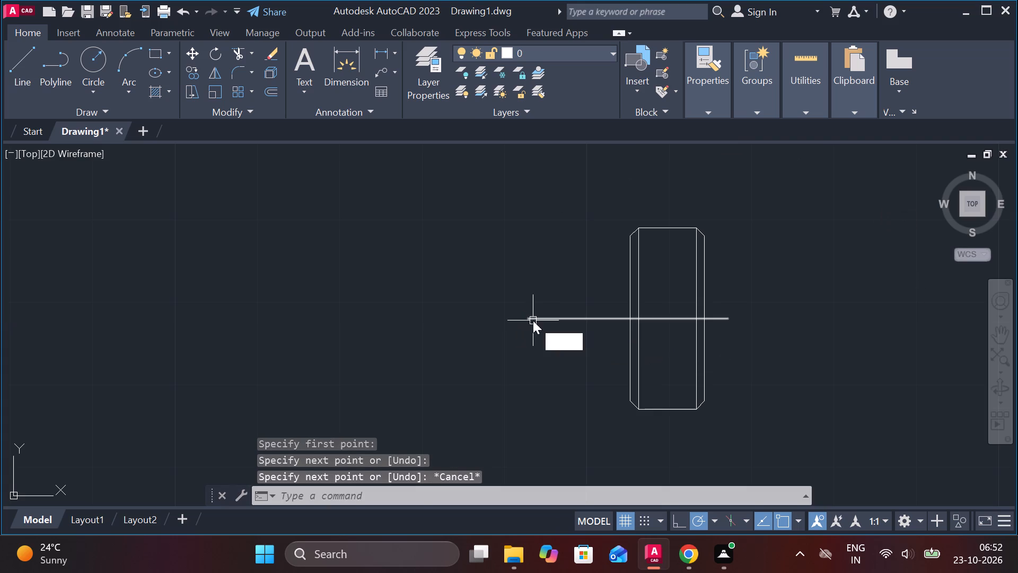
key(space)
click(532, 316)
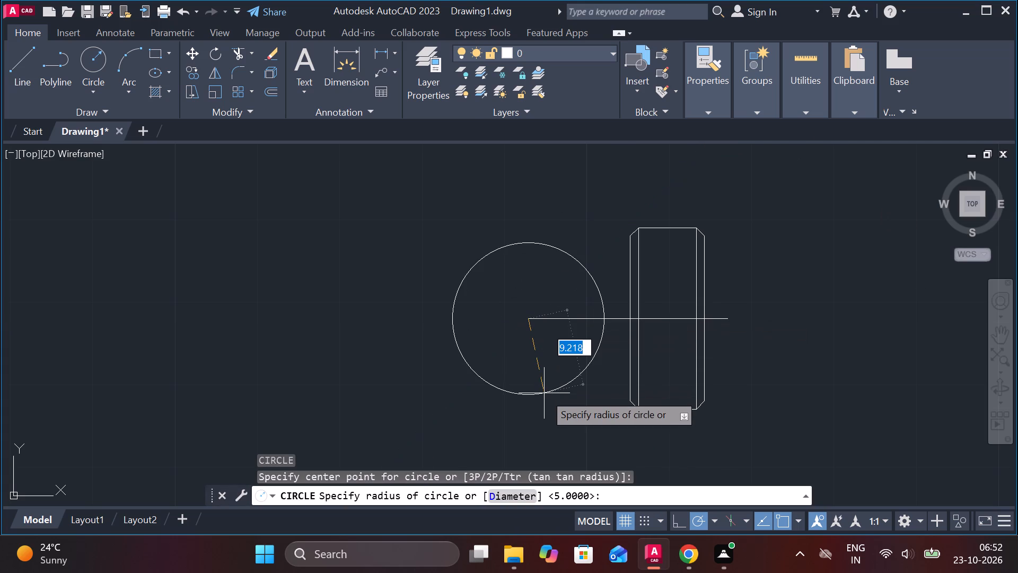
text(D)
key(space)
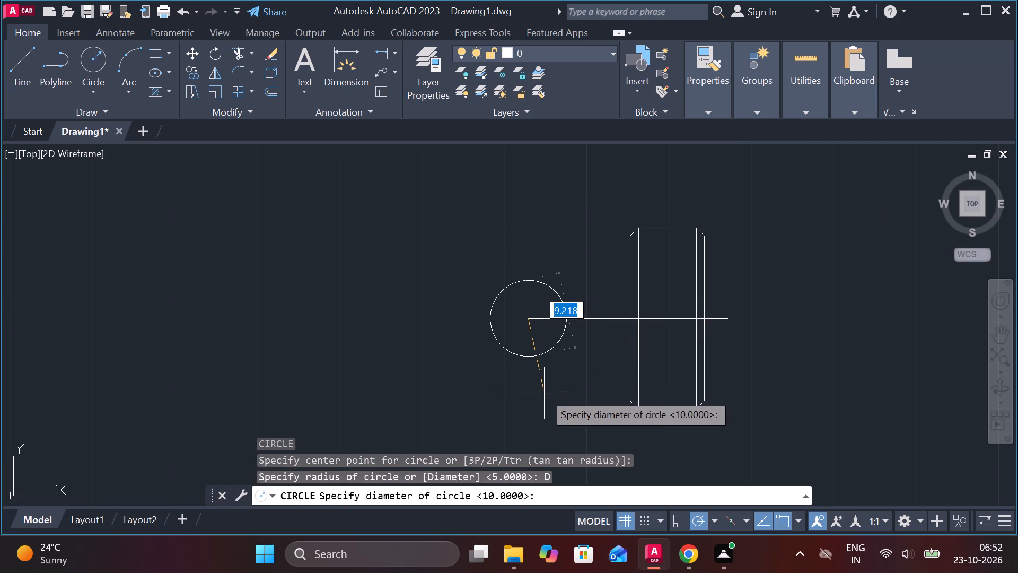
text(22)
key(space)
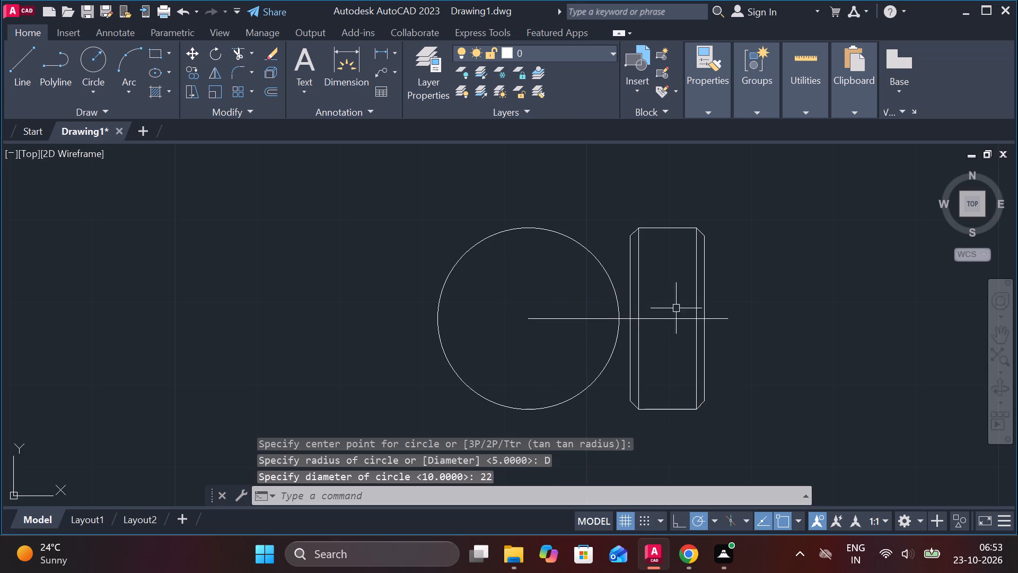
Offset the 22 diameter circle inward by 1.
click(594, 260)
key(o)
key(Return)
key(Return)
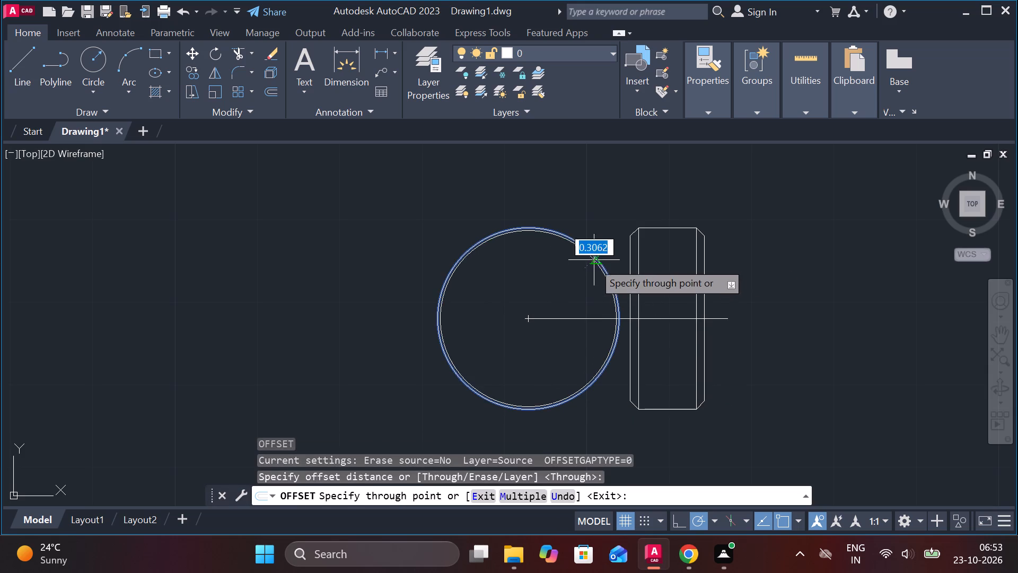
text(1)
key(space)
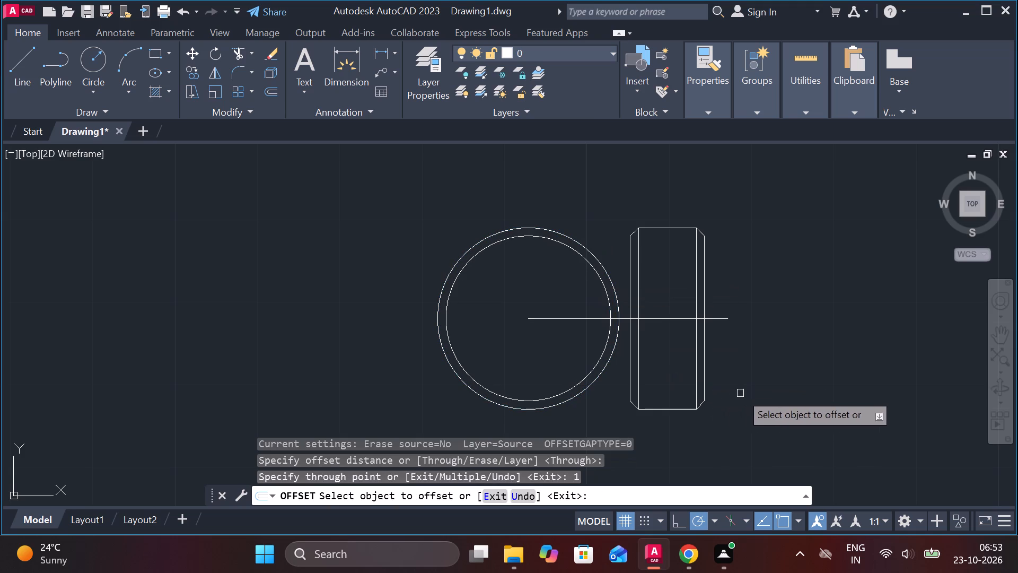
key(Escape)
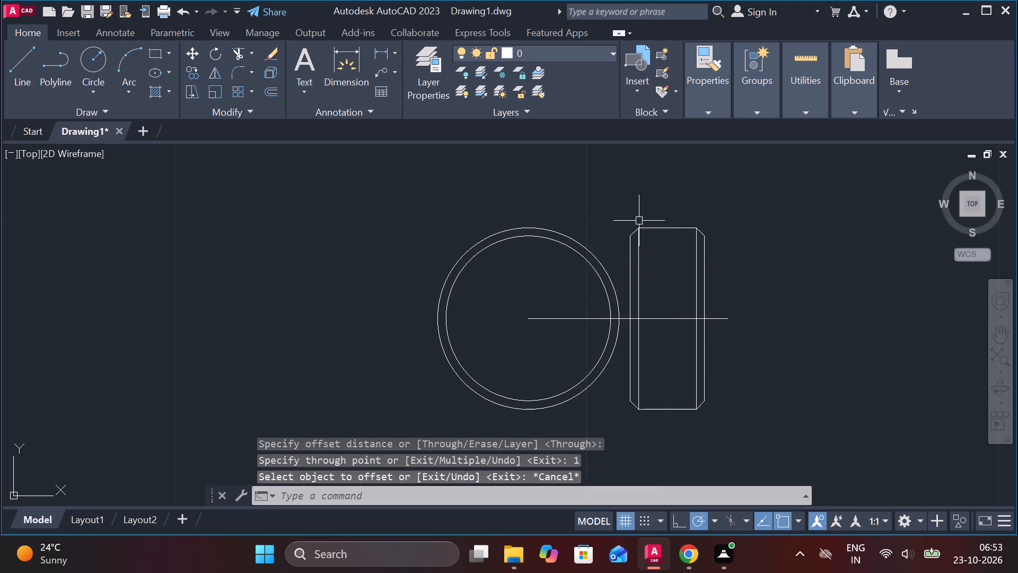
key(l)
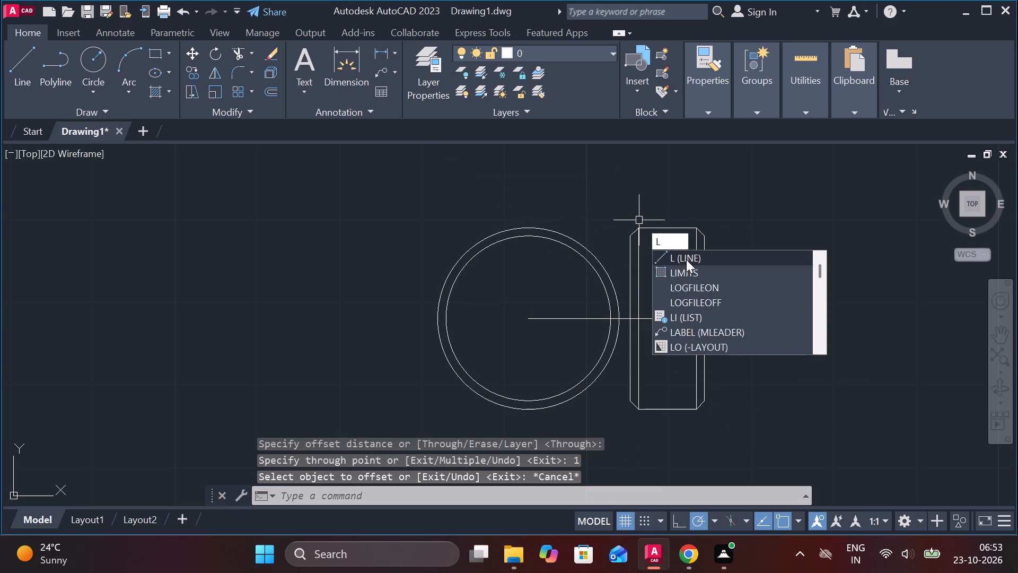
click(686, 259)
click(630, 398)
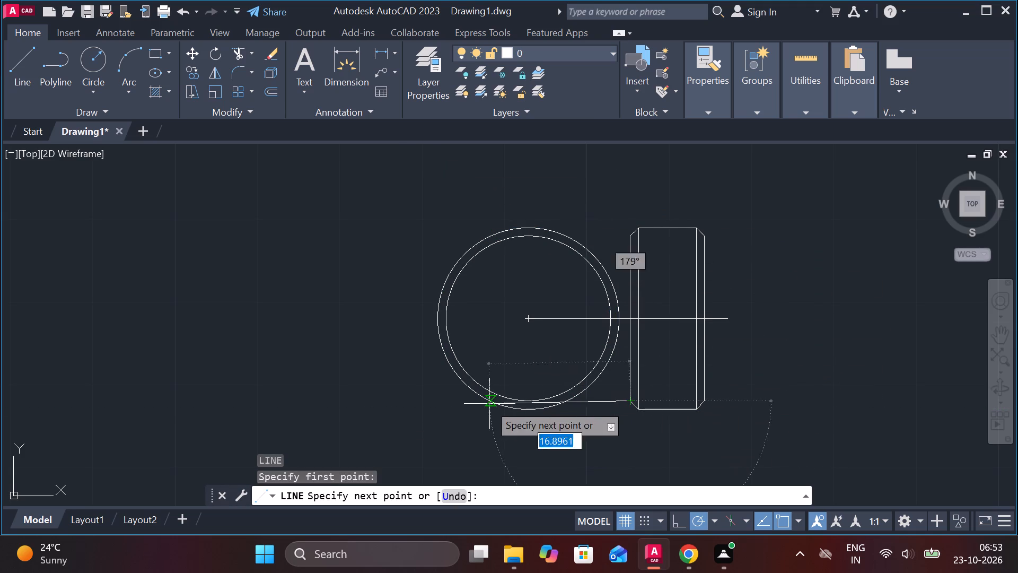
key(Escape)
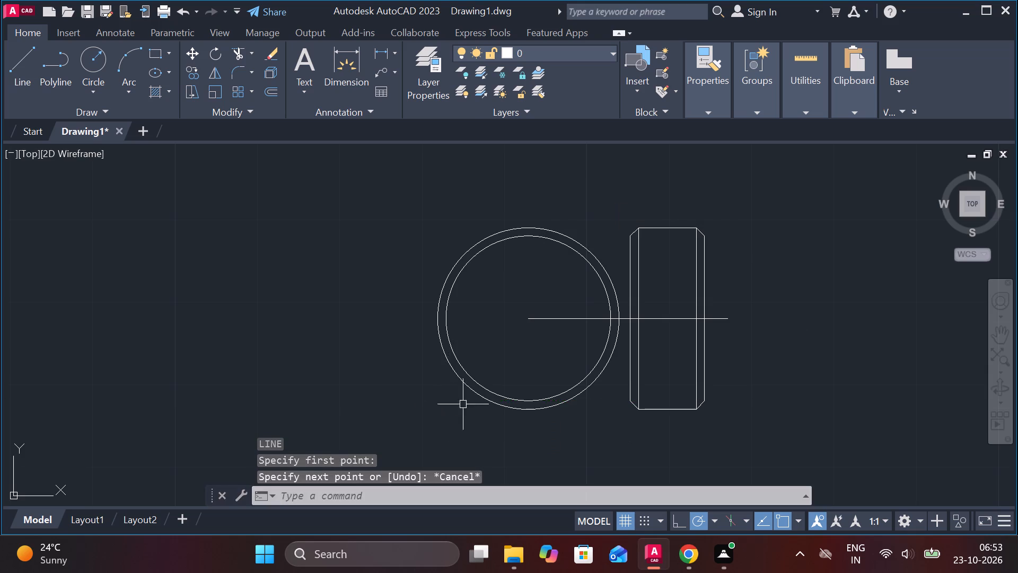
Draw a circle of diameter 10 concentric with the 22 diameter circle.
text(C)
key(space)
click(530, 324)
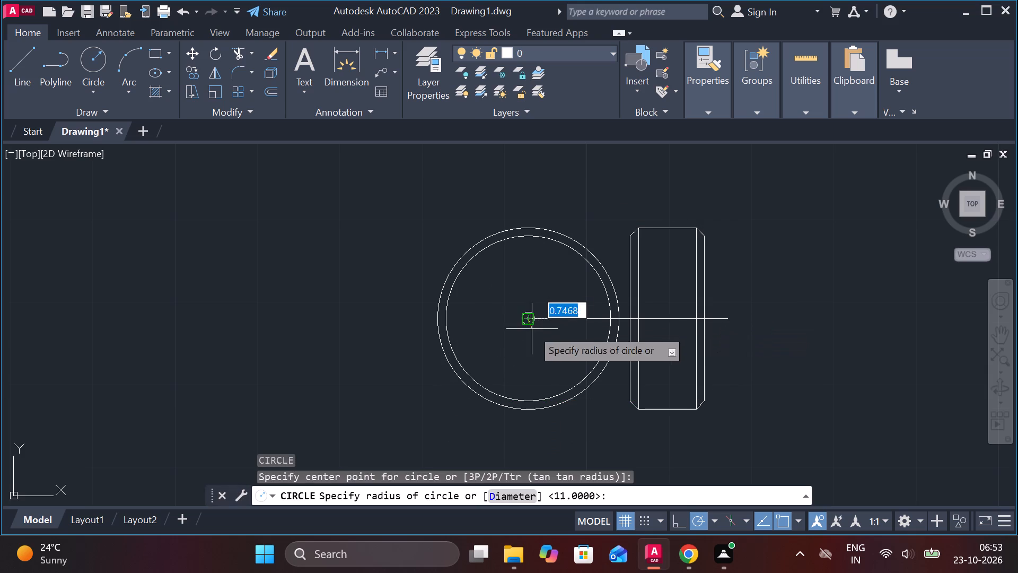
text(D)
key(space)
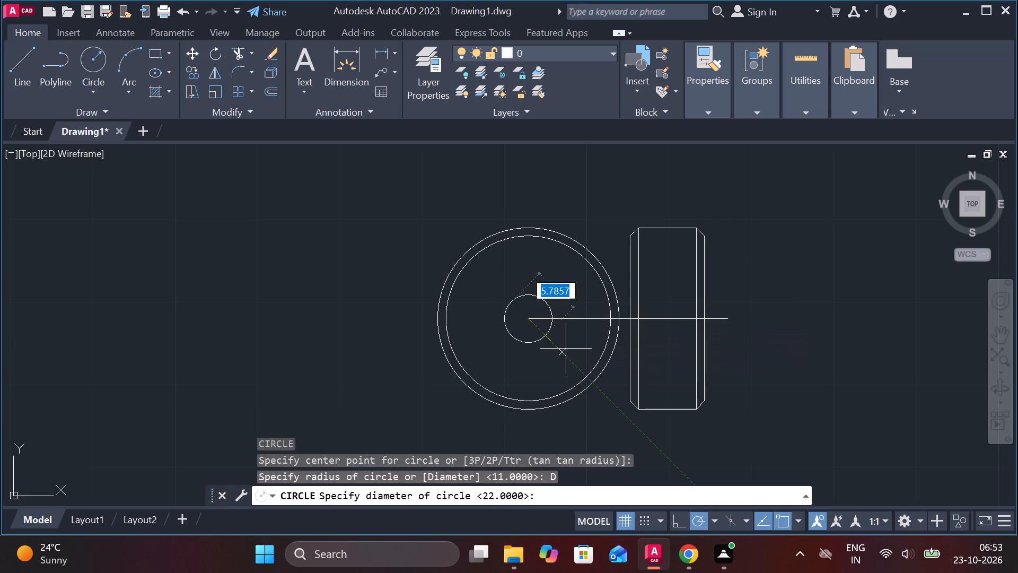
text(10)
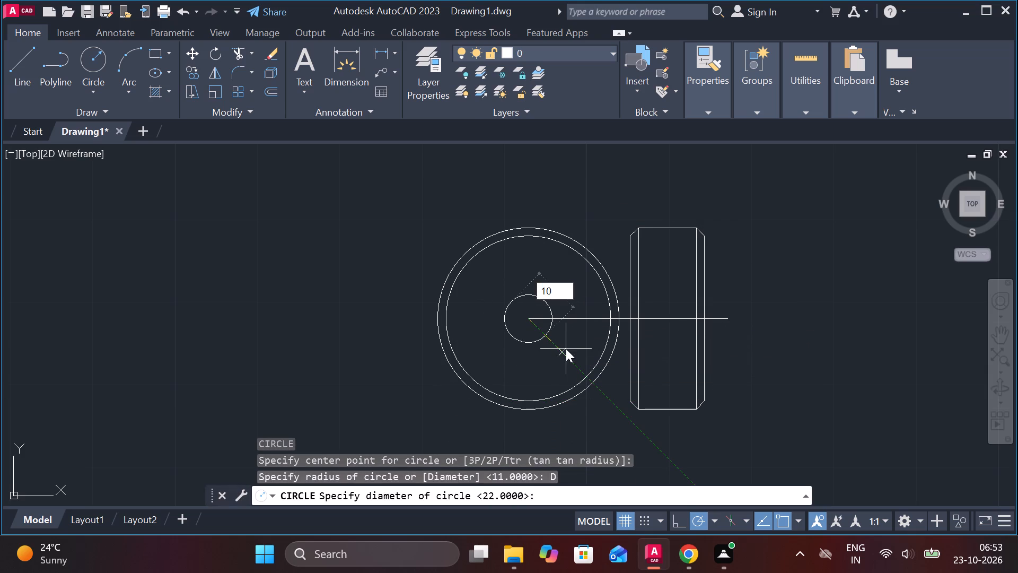
key(Return)
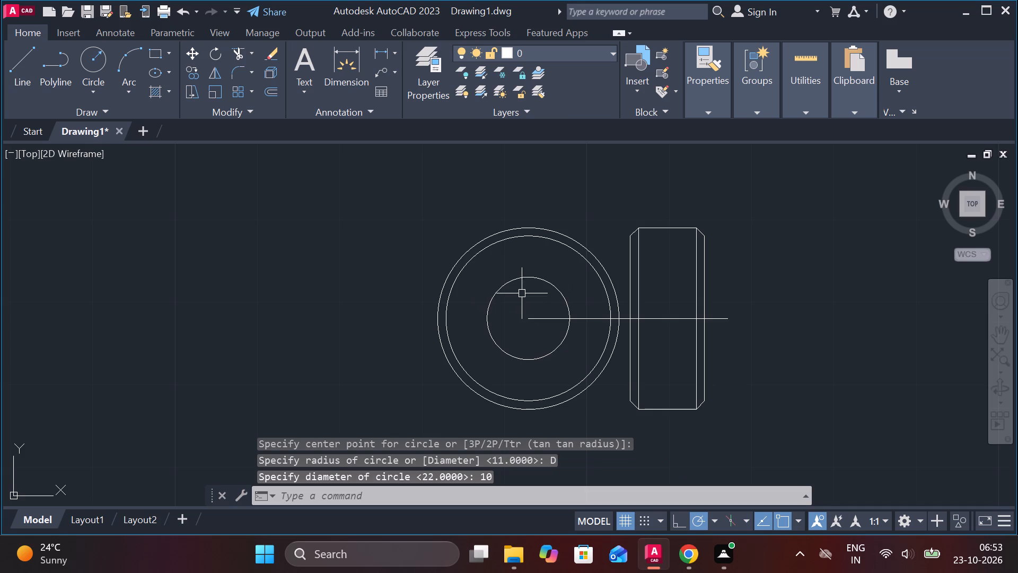
Offset the 10 diameter circle outward by 1.5.
click(548, 283)
key(o)
key(Return)
key(Return)
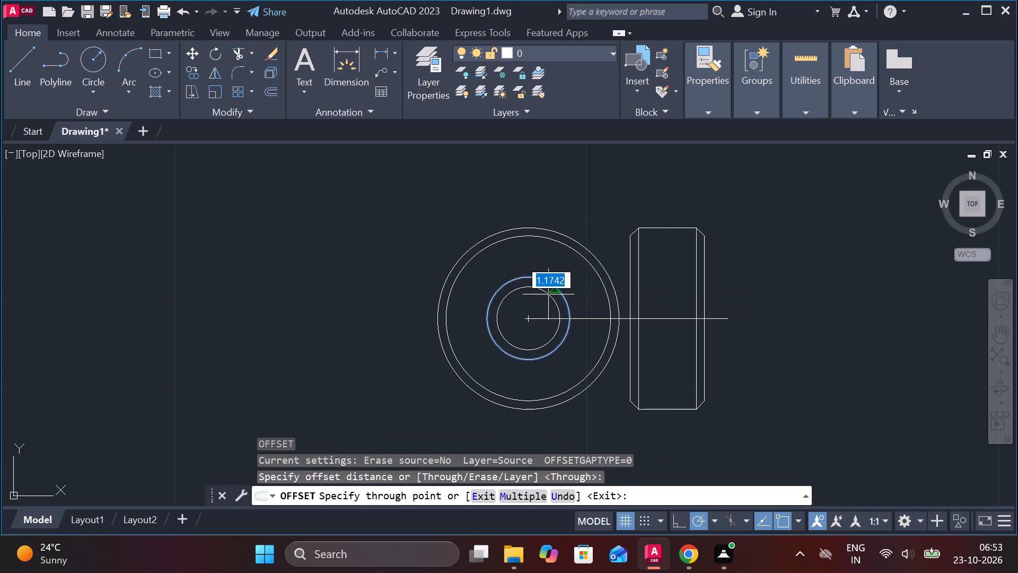
text(1.)
key(5)
key(Return)
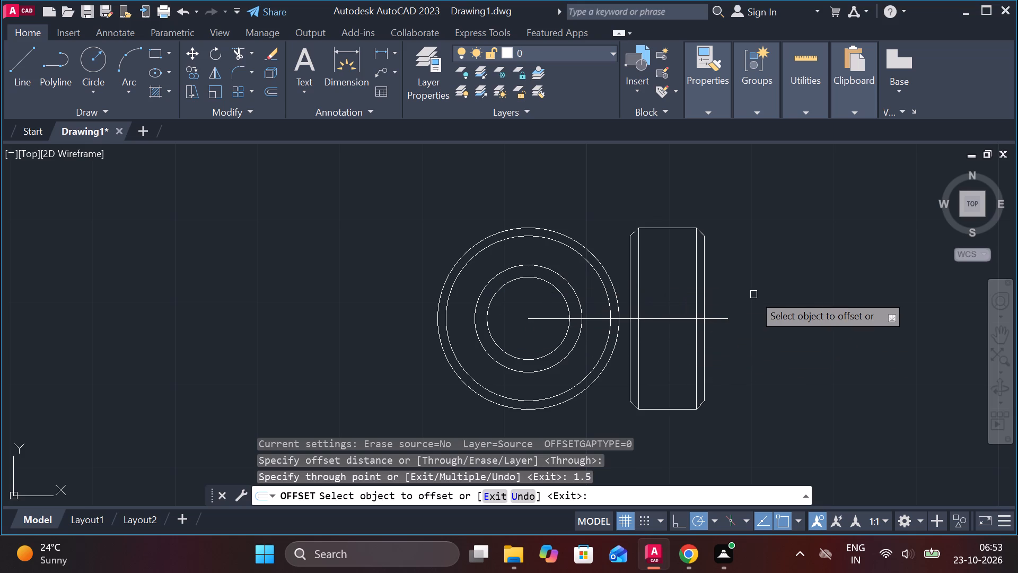
key(Escape)
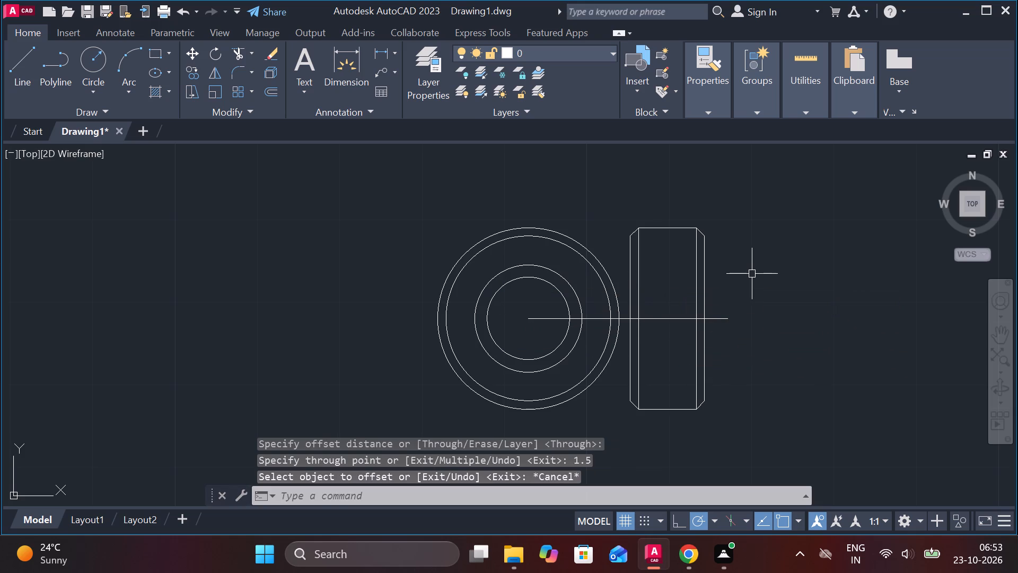
Project horizontal lines from the top and bottom of the 10 diameter circle across and past the rectangular view.
key(l)
key(Return)
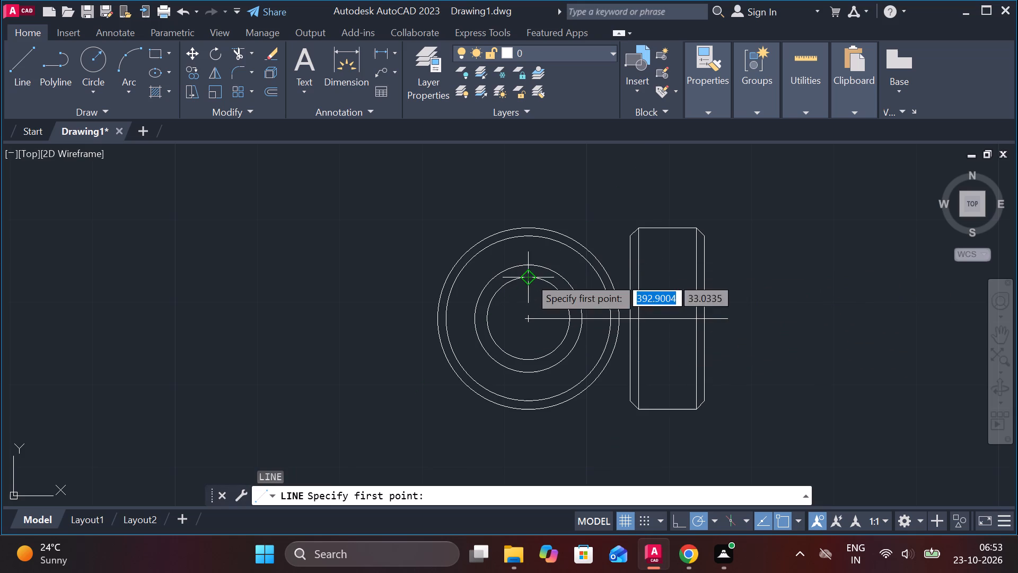
click(529, 277)
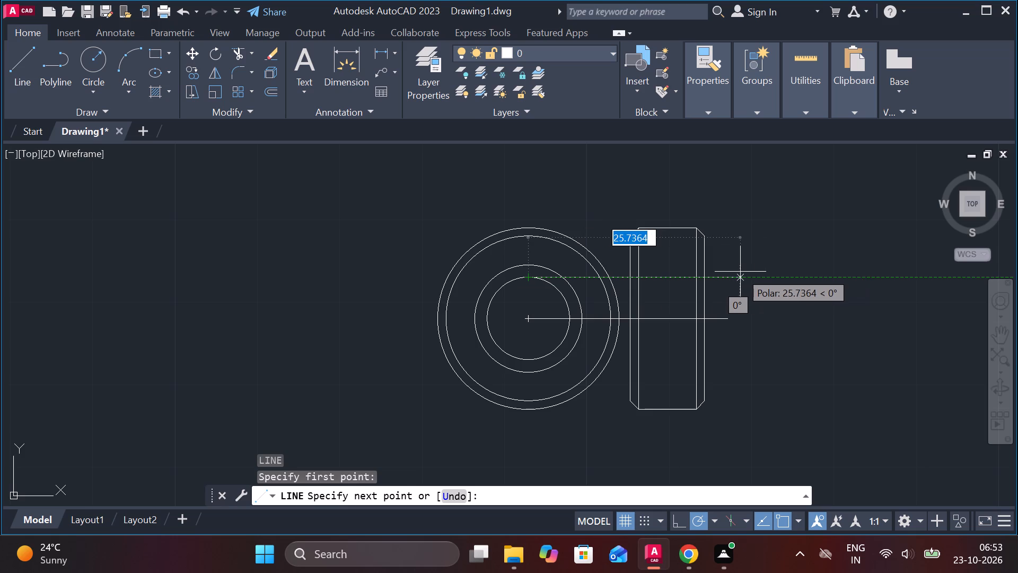
click(740, 272)
key(Escape)
key(space)
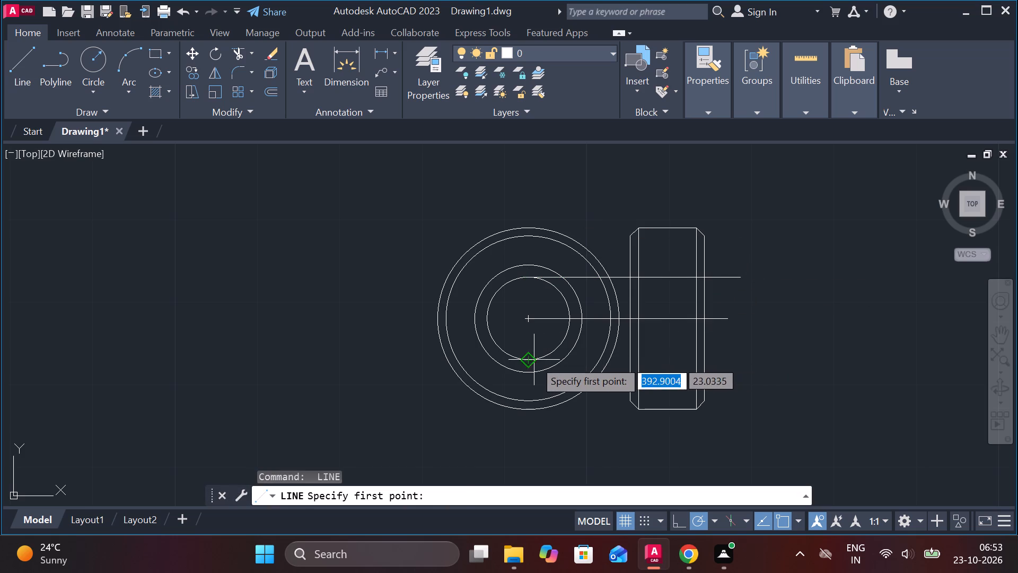
click(534, 360)
click(774, 354)
key(Escape)
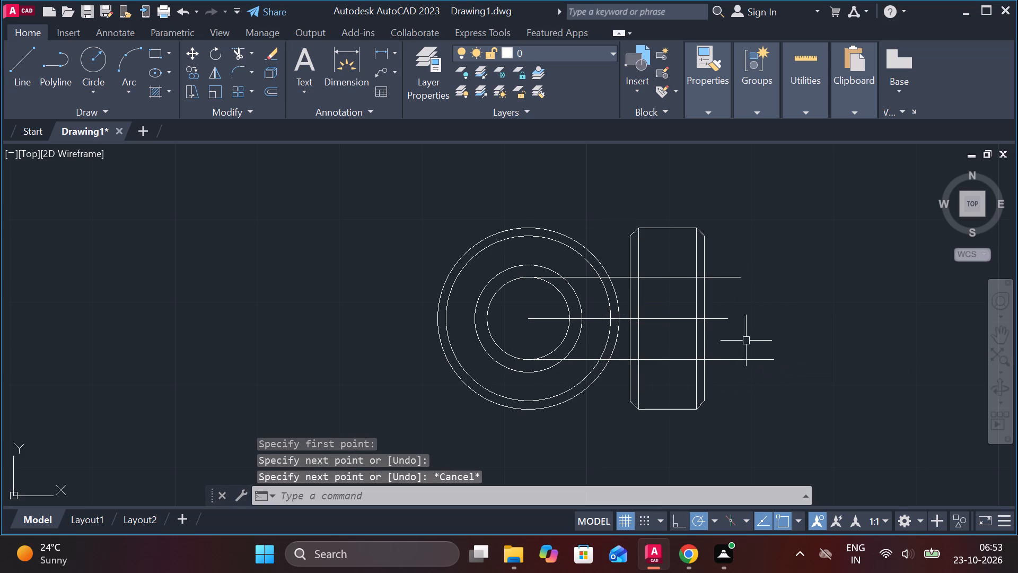
Project horizontal lines from the top and bottom of the circle offset around the 10 diameter bore, across and past the rectangular view.
key(space)
click(528, 264)
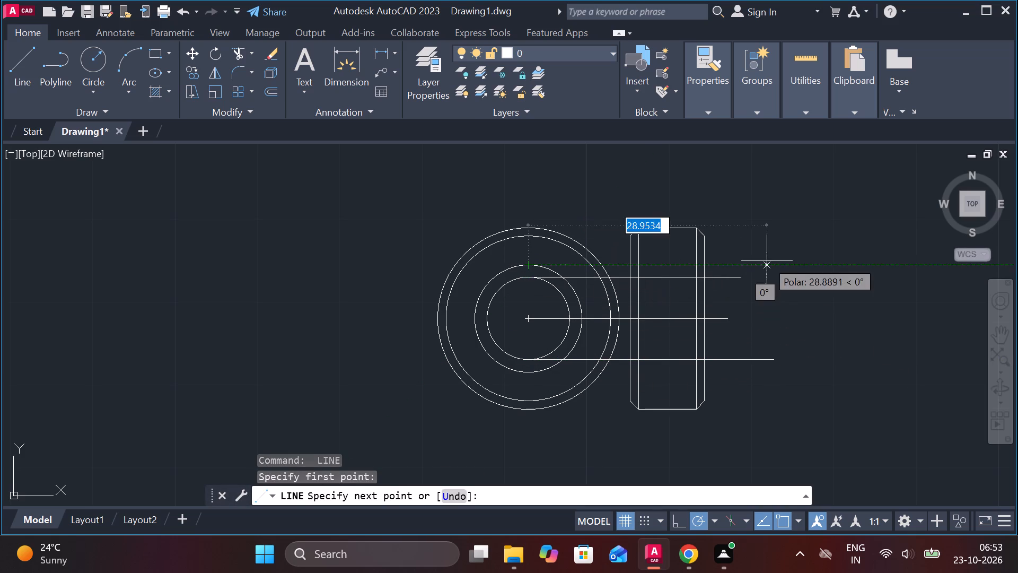
click(767, 261)
key(Escape)
key(space)
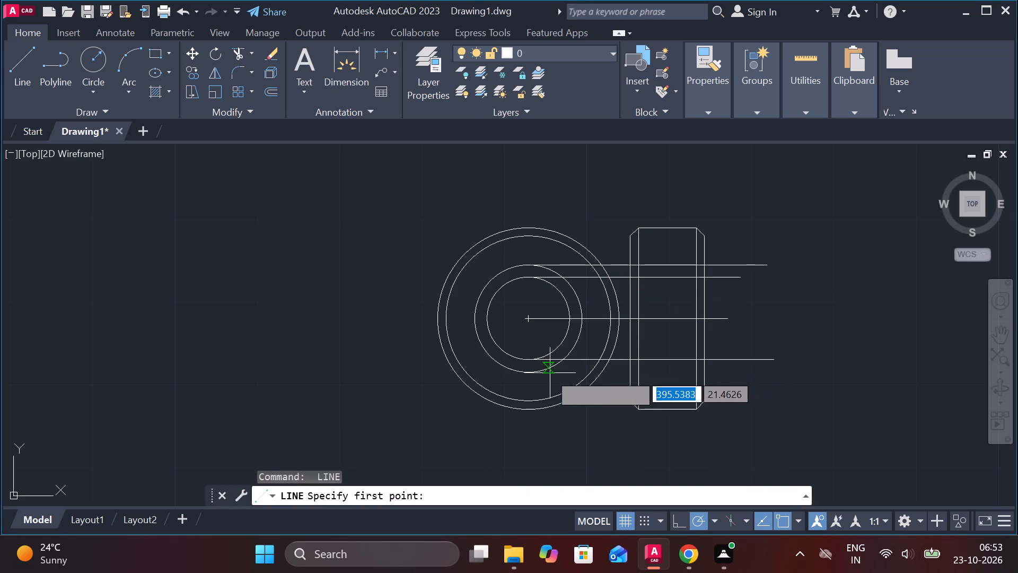
click(531, 372)
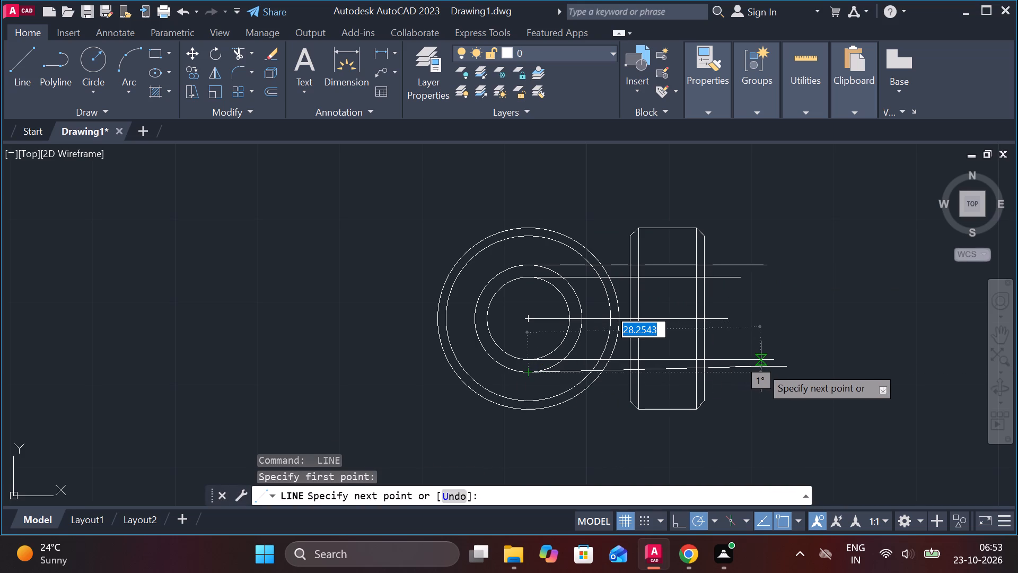
click(767, 367)
key(Escape)
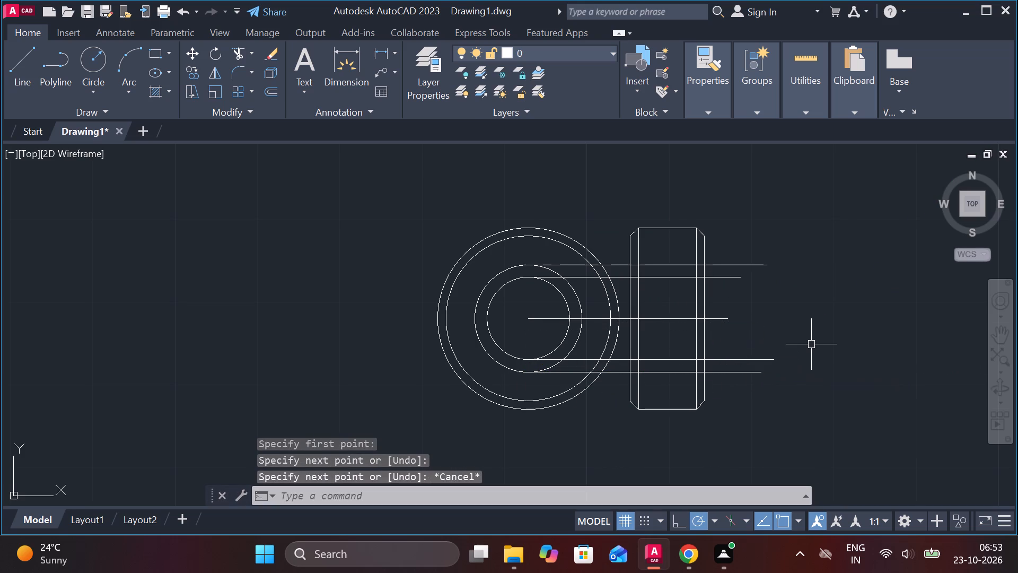
Trim the four projection lines beyond the rectangular view and between its two inner vertical lines.
text(TR)
key(space)
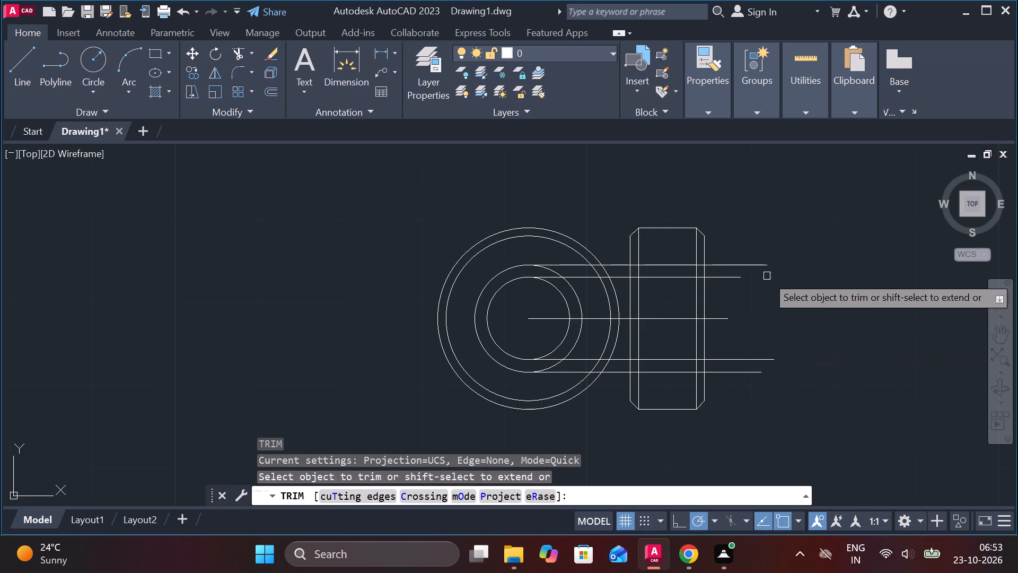
drag(734, 228, 729, 280)
drag(788, 313, 731, 429)
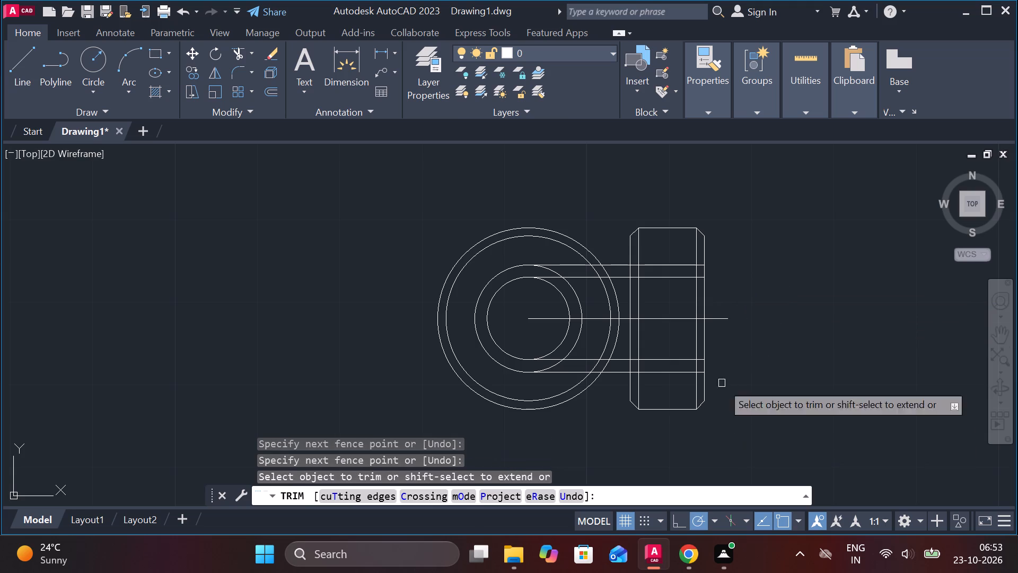
drag(662, 250, 663, 289)
drag(680, 332, 680, 333)
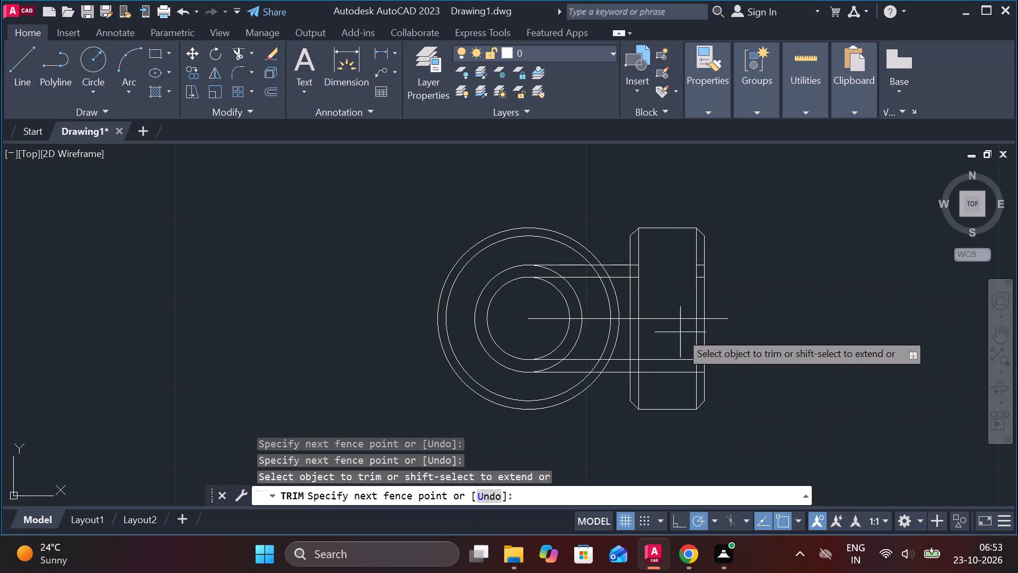
drag(680, 333, 673, 389)
Trim the short projection line pieces inside the two narrow chamfer strips of the rectangular view.
scroll(643, 373, up, 2)
scroll(618, 333, up, 2)
drag(622, 322, 599, 467)
scroll(633, 421, down, 2)
scroll(902, 391, up, 2)
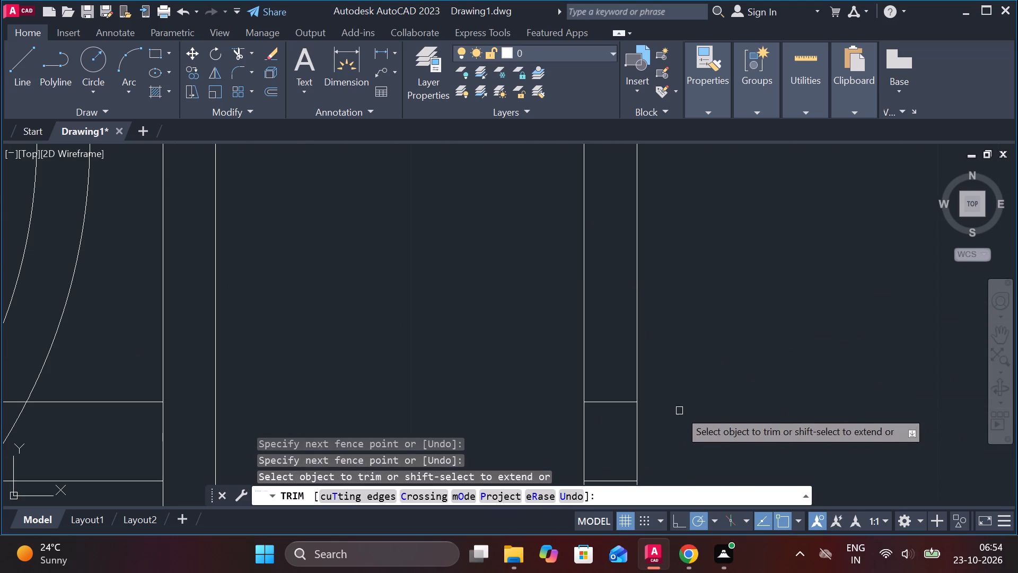
middle_drag(778, 408, 799, 266)
drag(623, 235, 632, 323)
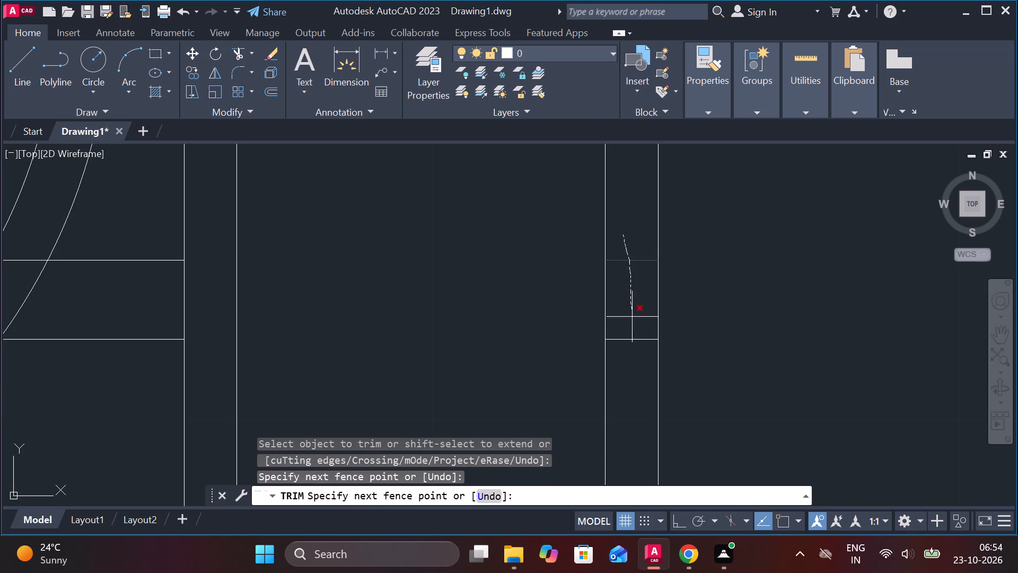
drag(632, 323, 631, 366)
scroll(643, 344, down, 3)
scroll(622, 167, up, 4)
drag(700, 182, 719, 255)
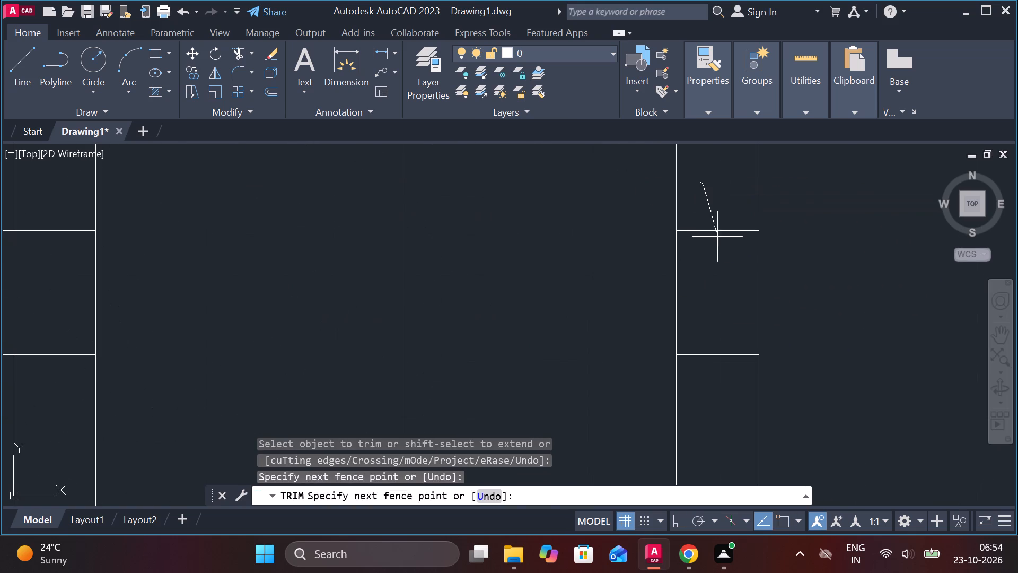
drag(719, 255, 715, 373)
scroll(708, 360, down, 3)
scroll(547, 333, up, 3)
drag(546, 283, 533, 449)
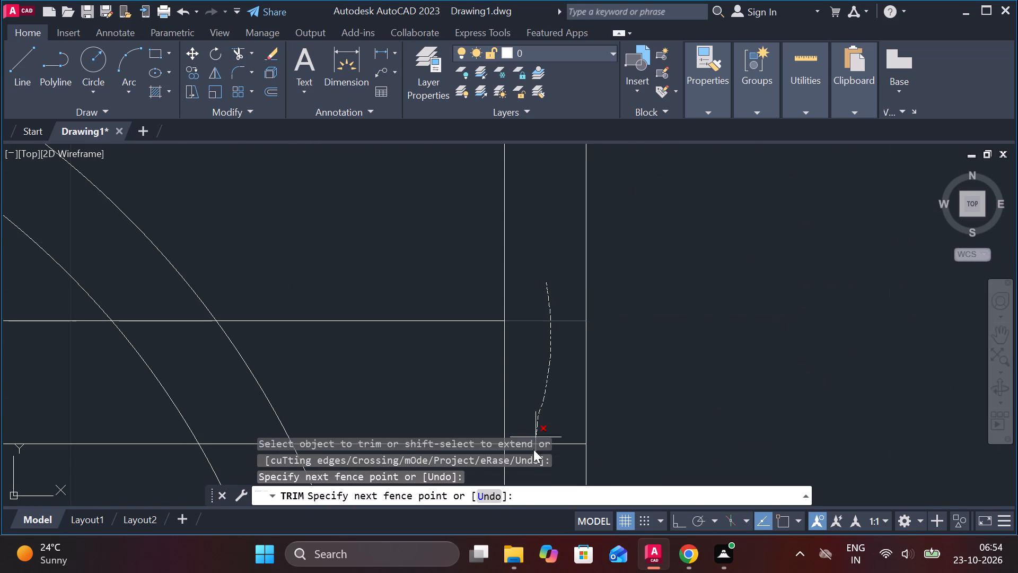
drag(533, 449, 533, 451)
scroll(586, 352, down, 3)
middle_drag(673, 358, 724, 282)
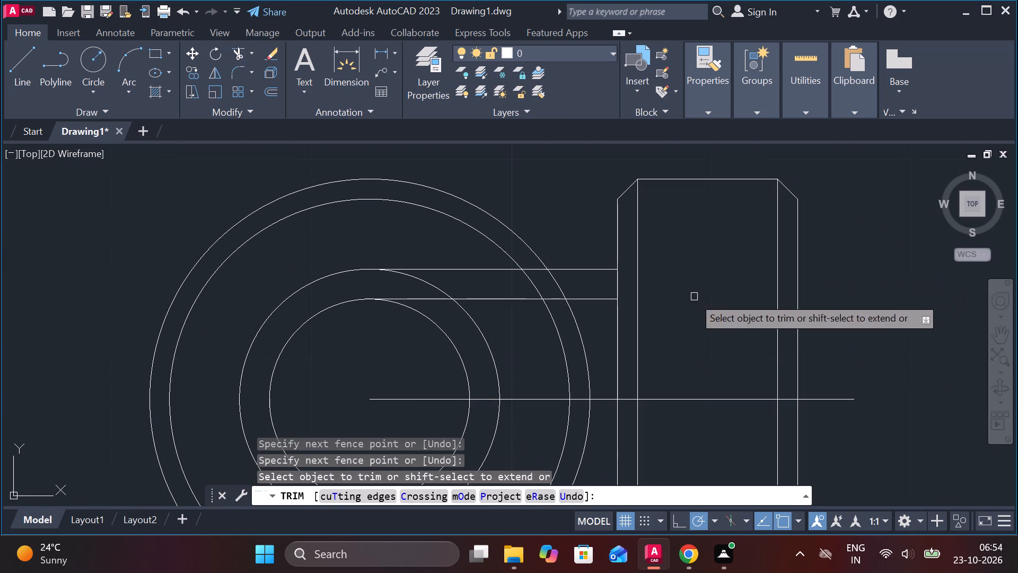
key(Escape)
Erase the four remaining projection line segments between the circular view and the rectangular view.
click(528, 297)
click(512, 271)
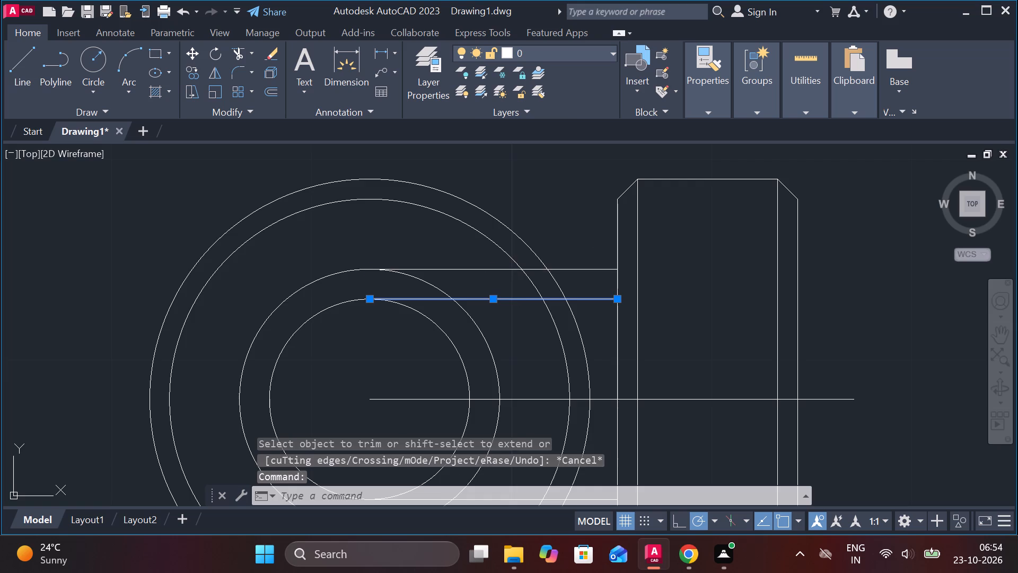
scroll(630, 277, down, 1)
middle_drag(564, 403, 604, 306)
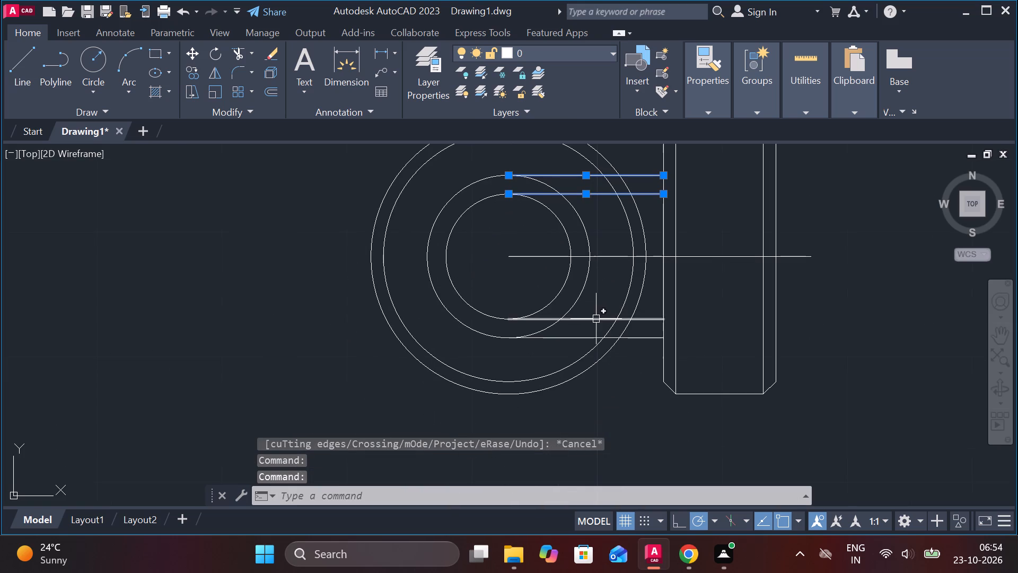
click(596, 319)
click(593, 336)
text(E)
key(space)
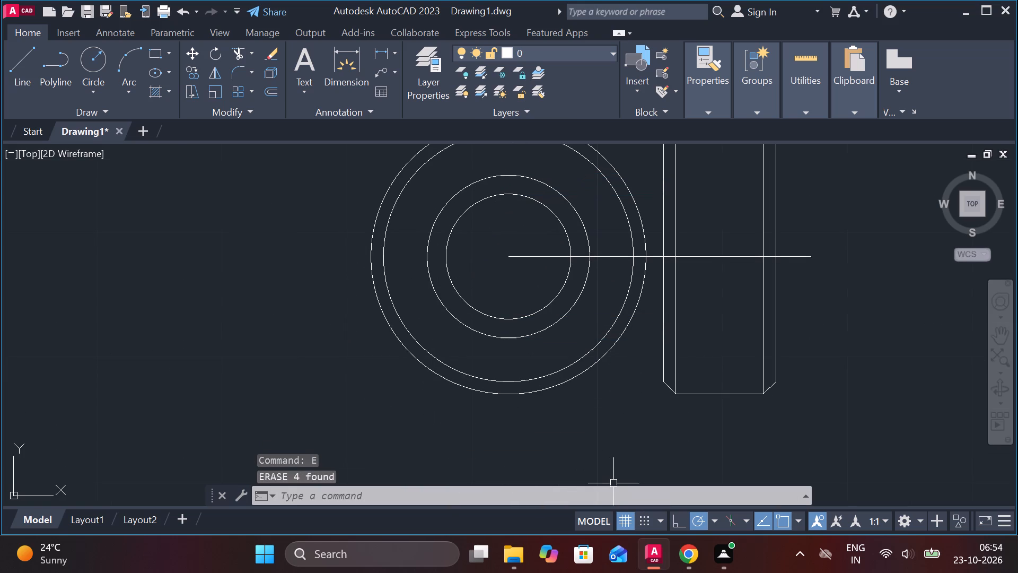
Lengthen the horizontal line from the circle centre past the far side of the circular view.
click(536, 255)
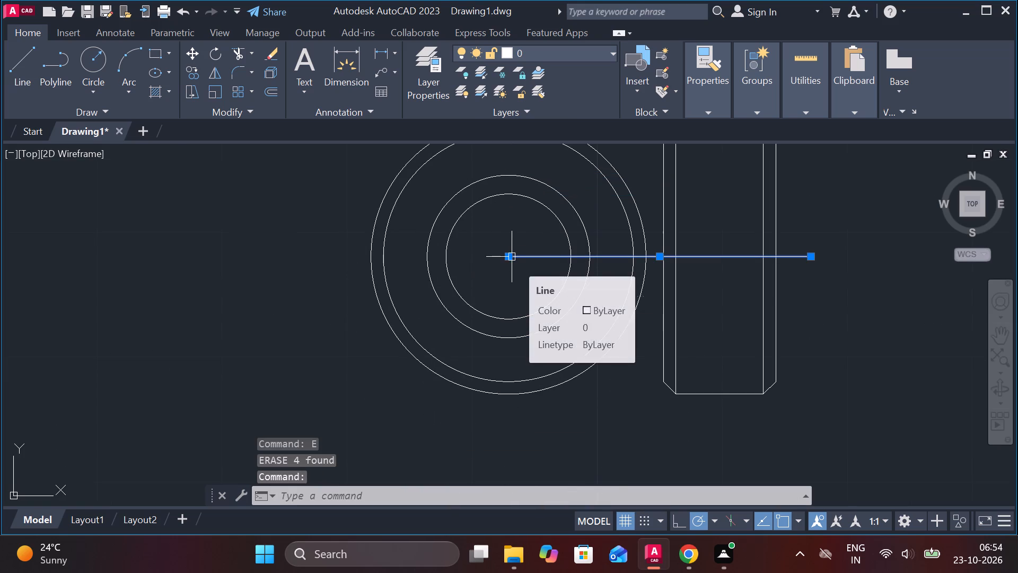
click(555, 292)
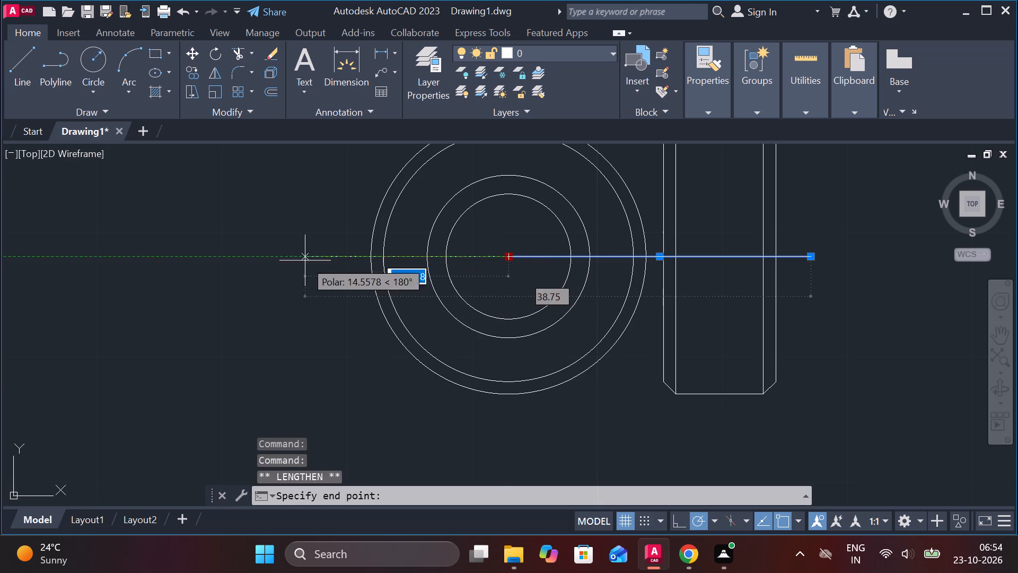
click(301, 267)
key(Escape)
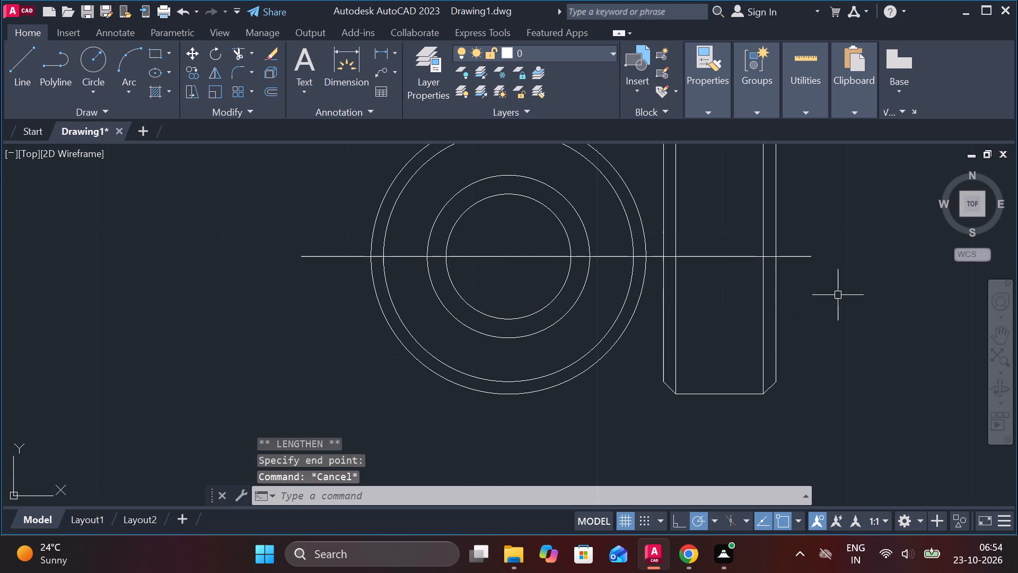
Draw a vertical line through the circle centre, extending beyond the top and bottom of the outer circle.
key(l)
key(Return)
scroll(564, 275, down, 1)
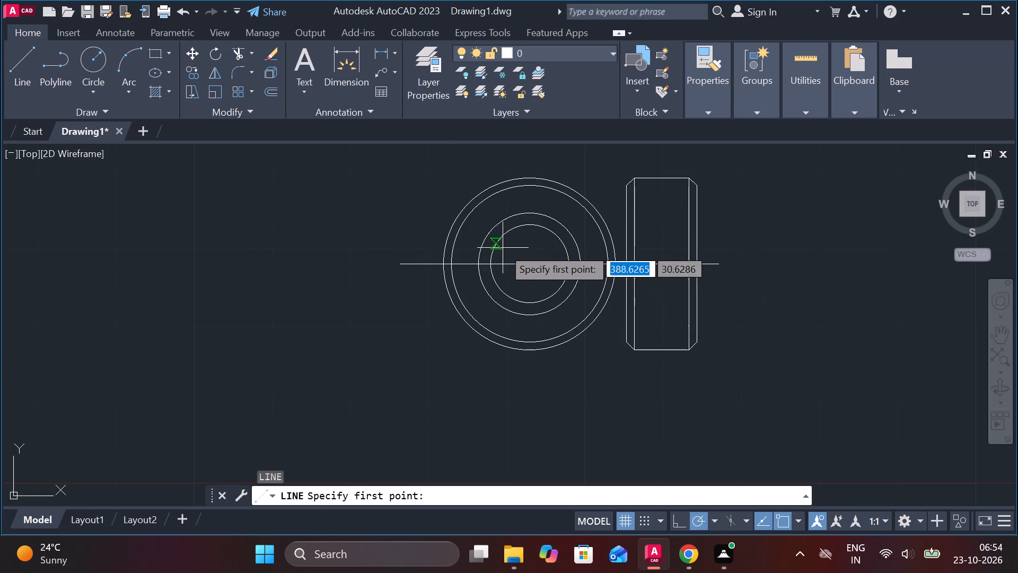
click(525, 151)
click(519, 384)
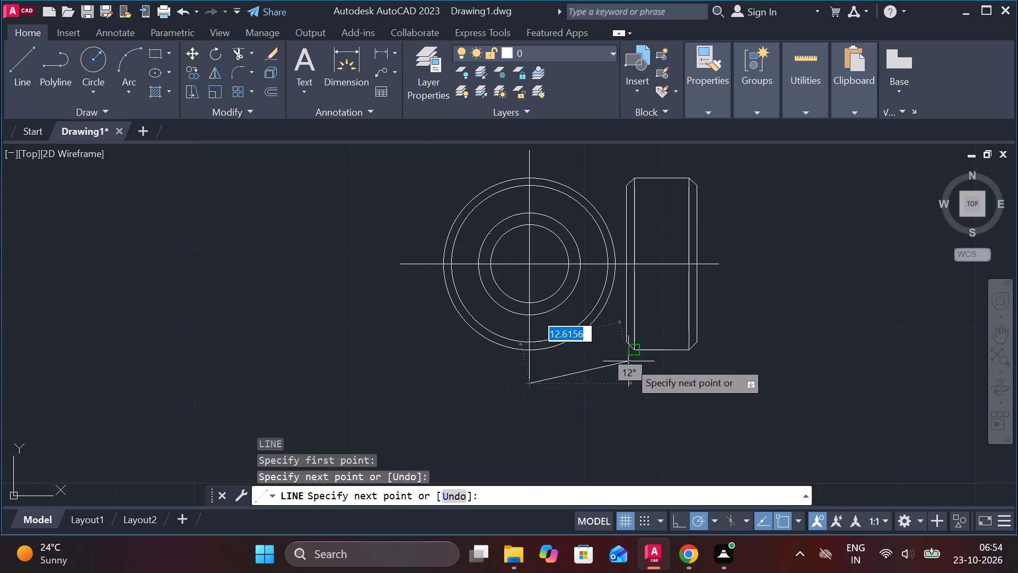
key(Escape)
Set the linetype of the horizontal and vertical lines through the circle centre to CENTER.
click(661, 265)
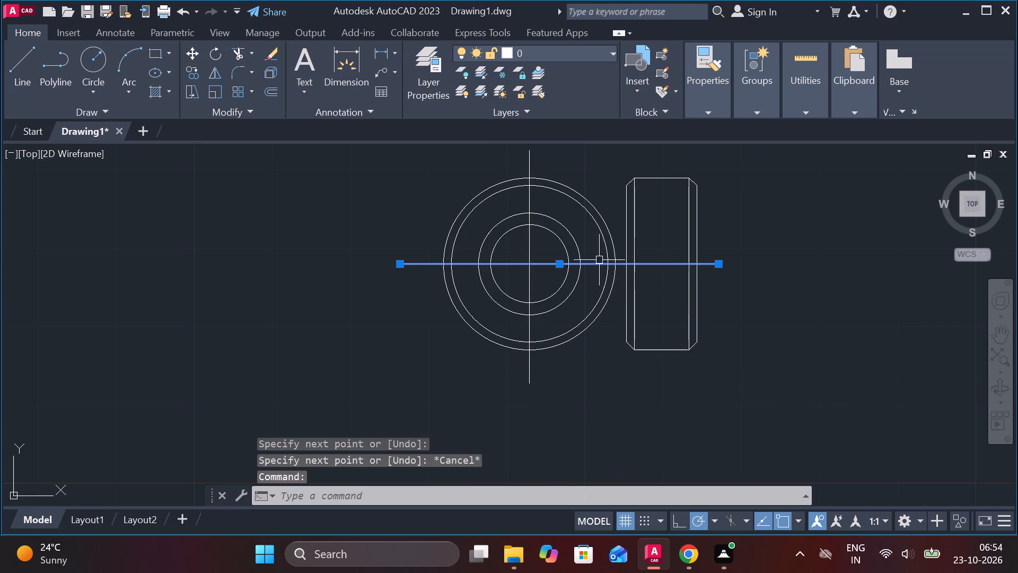
click(533, 195)
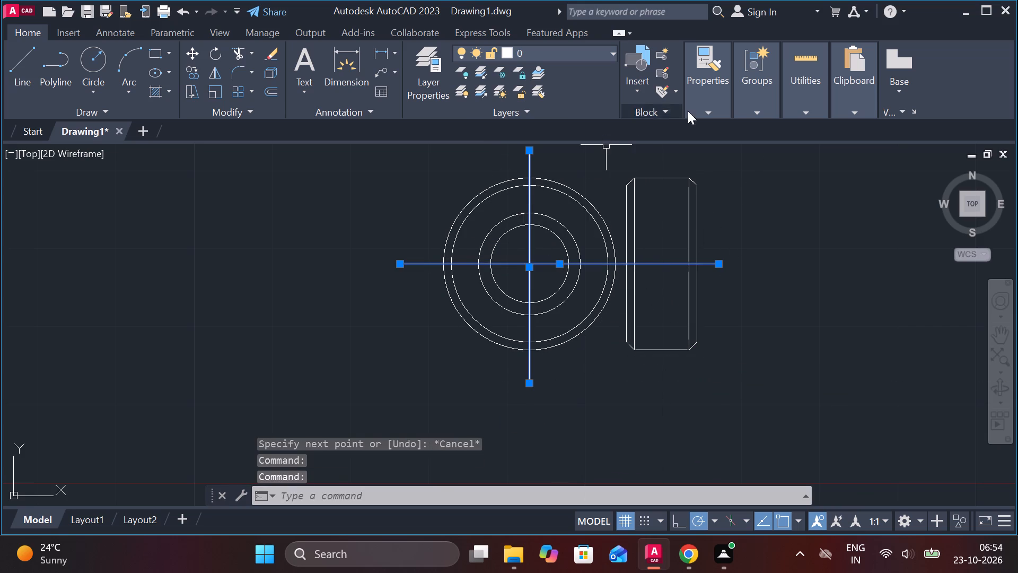
click(705, 108)
click(759, 174)
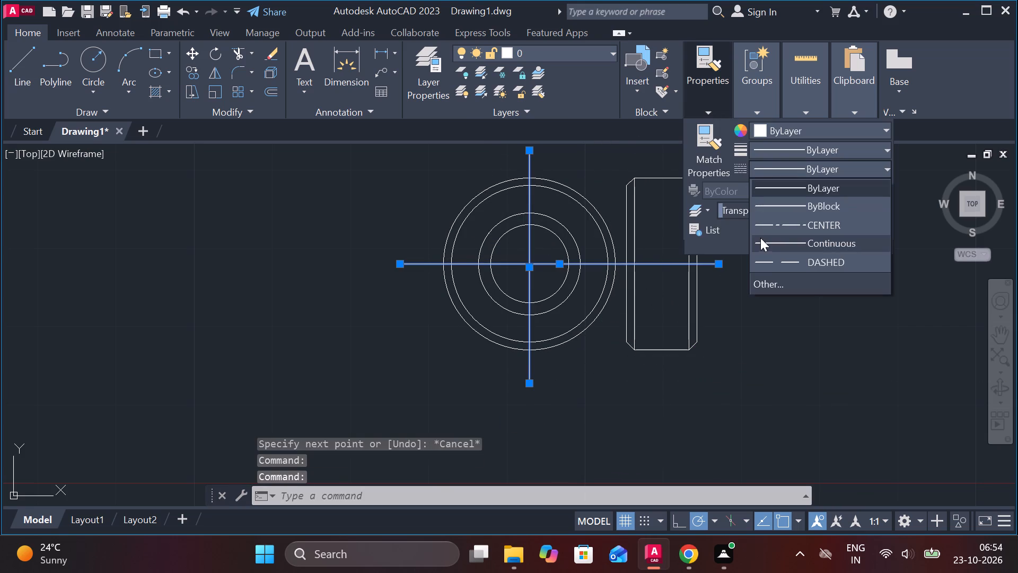
click(773, 229)
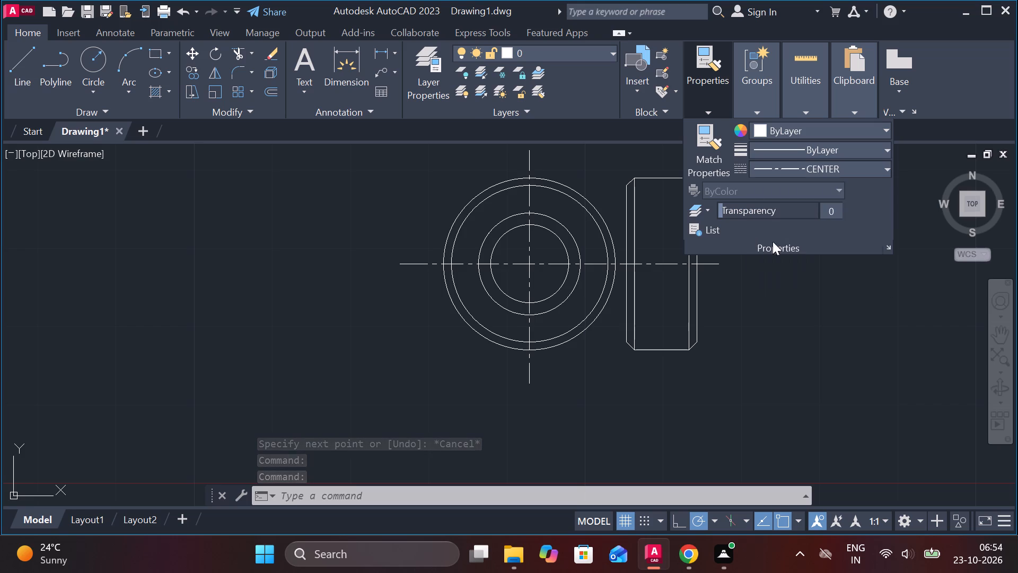
key(Escape)
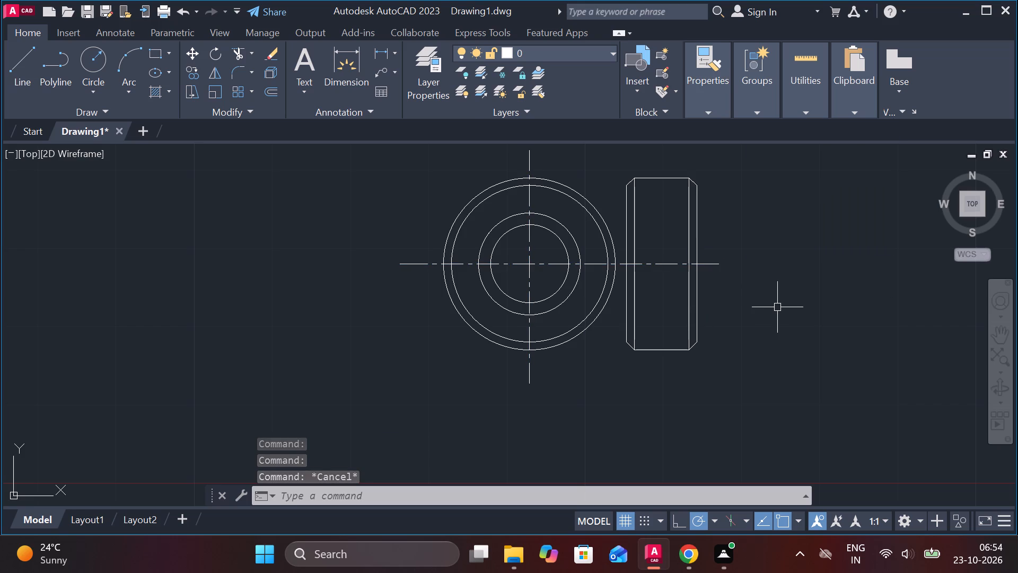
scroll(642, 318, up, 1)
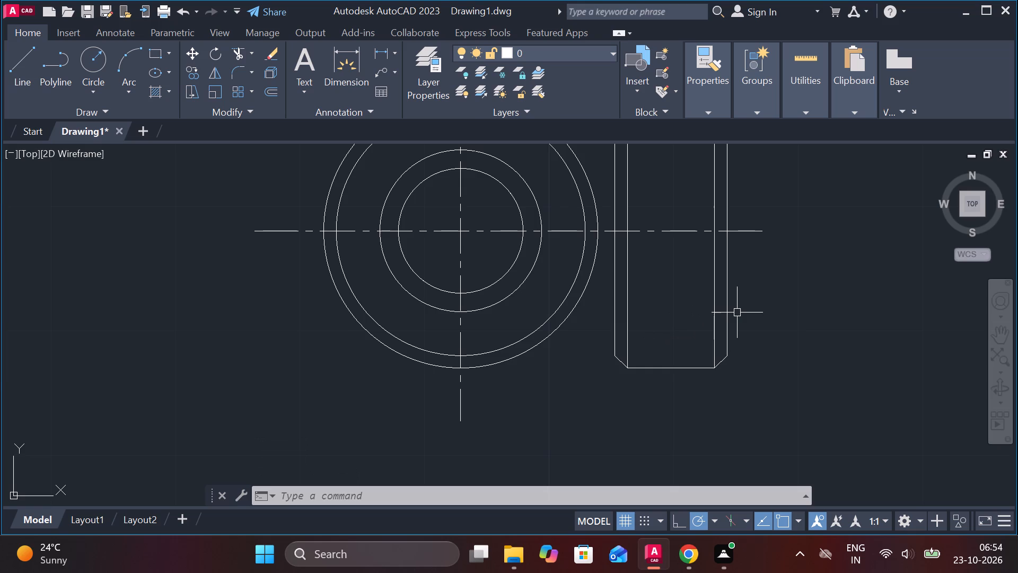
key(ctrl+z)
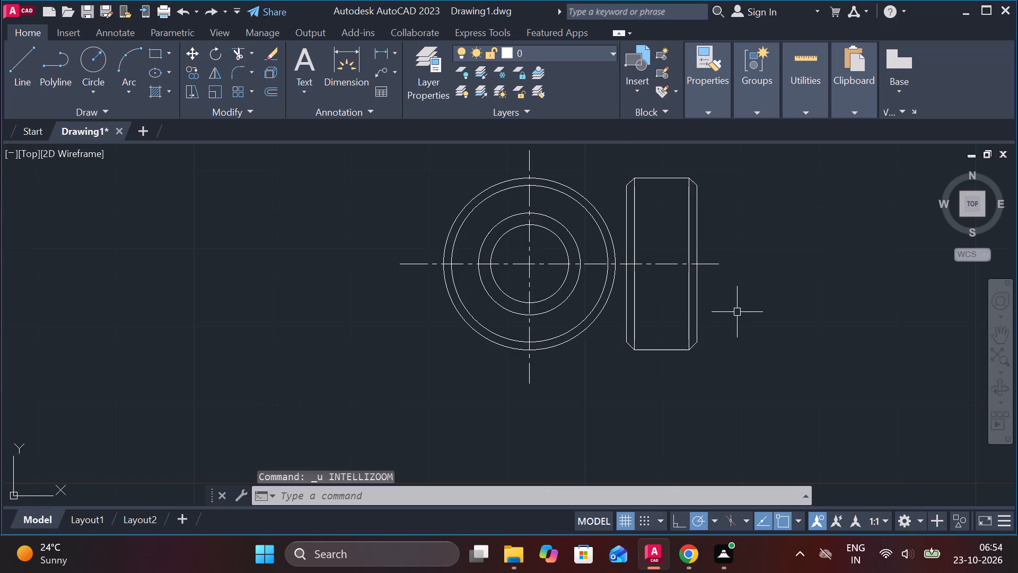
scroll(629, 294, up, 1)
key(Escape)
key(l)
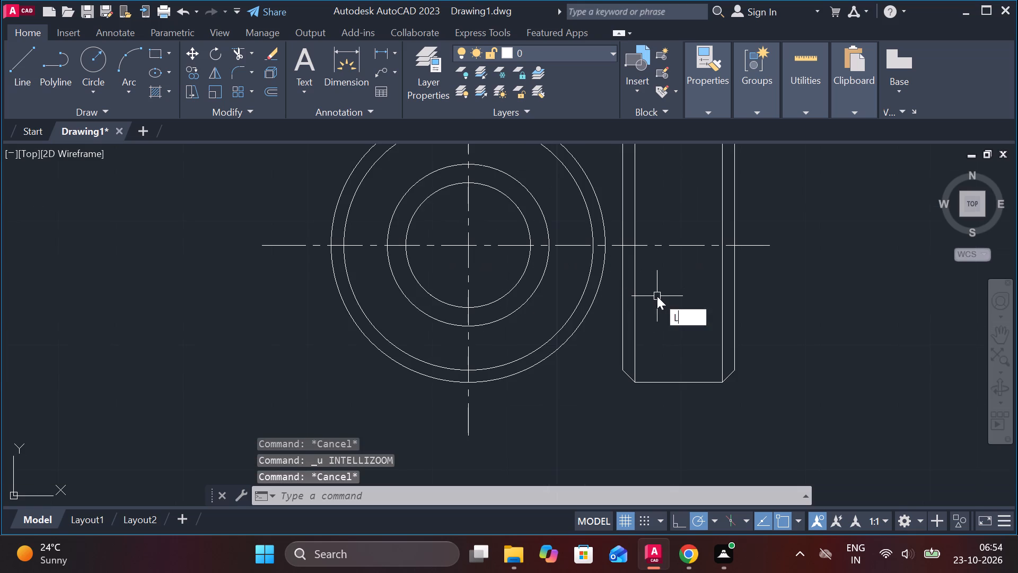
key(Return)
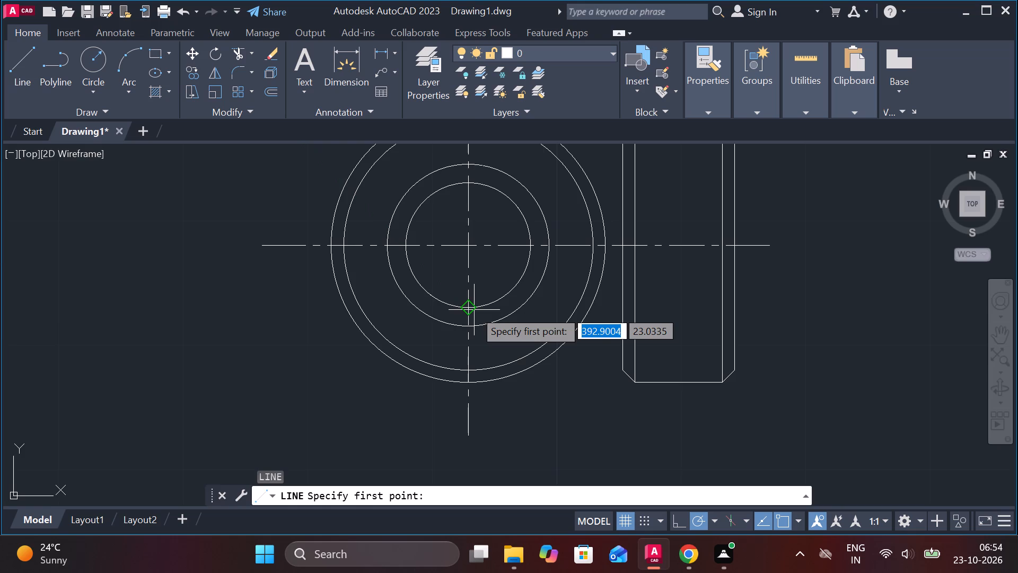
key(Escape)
Draw horizontal lines from the bottoms of the 10 diameter circle and its offset to the rectangular view's far inner vertical line.
key(l)
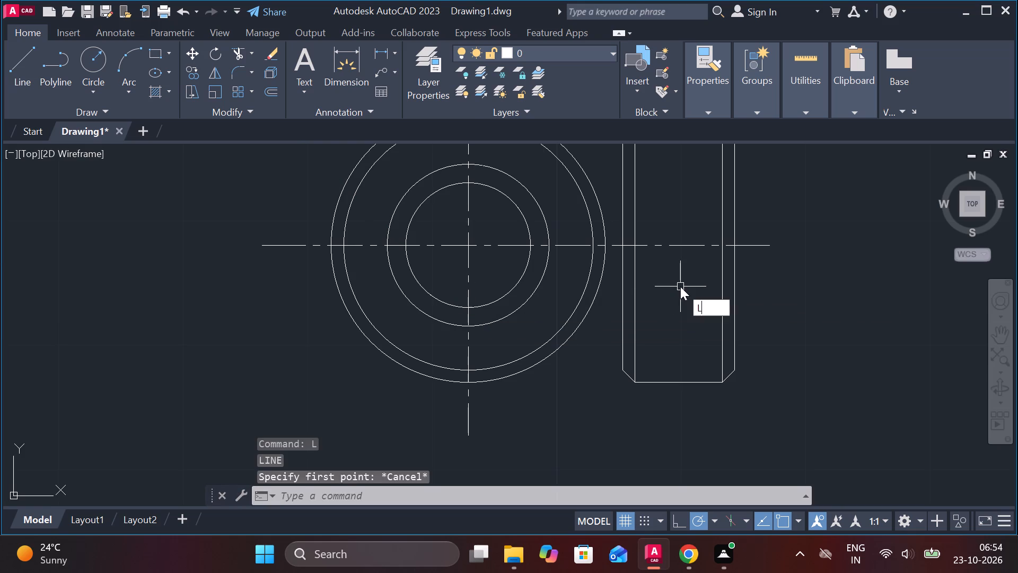
key(Return)
click(469, 305)
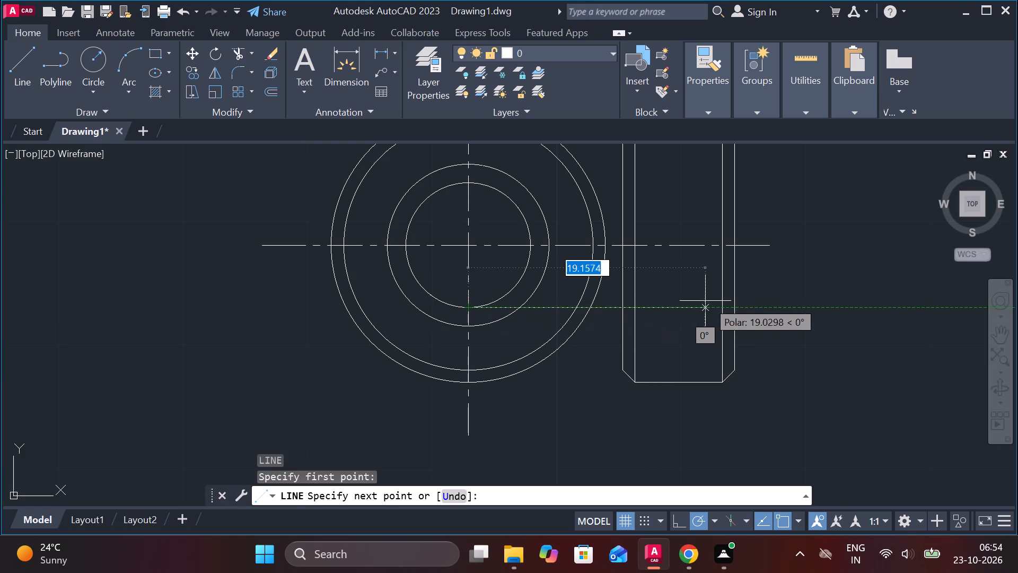
click(726, 306)
key(Escape)
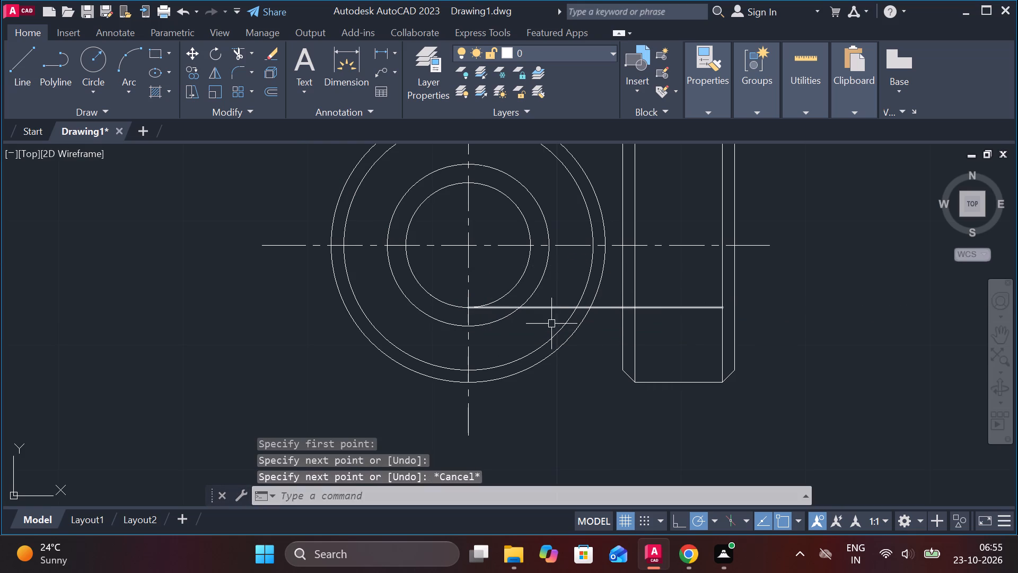
key(space)
click(474, 330)
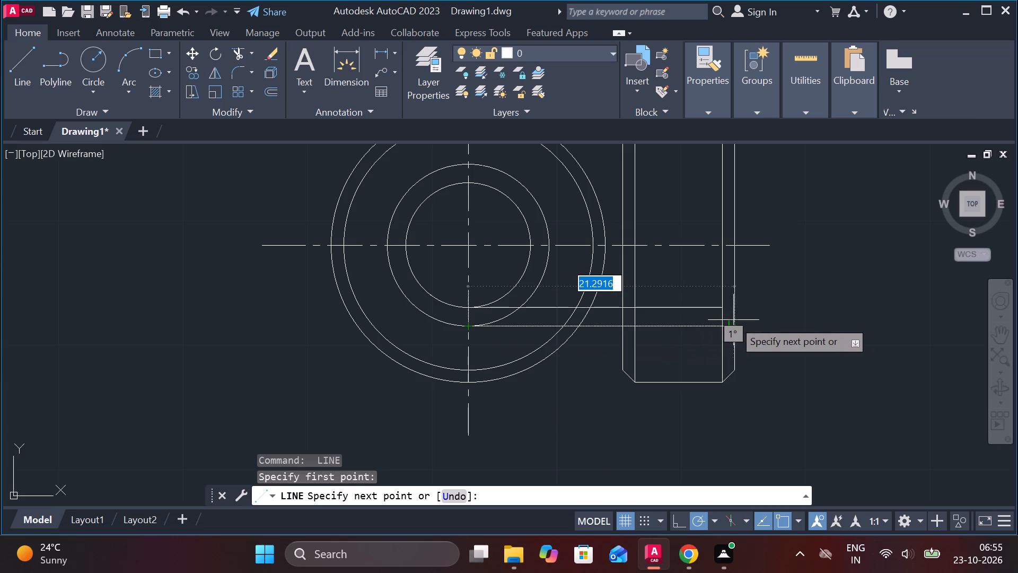
click(723, 330)
key(Escape)
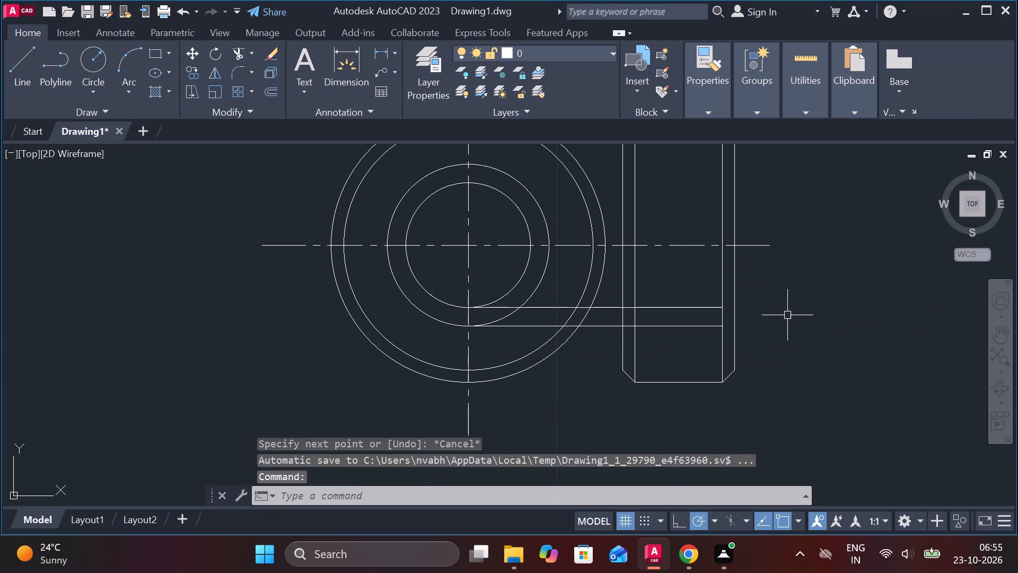
Trim the two new projection lines where they cross the near chamfer strip of the rectangular view.
text(TR)
key(space)
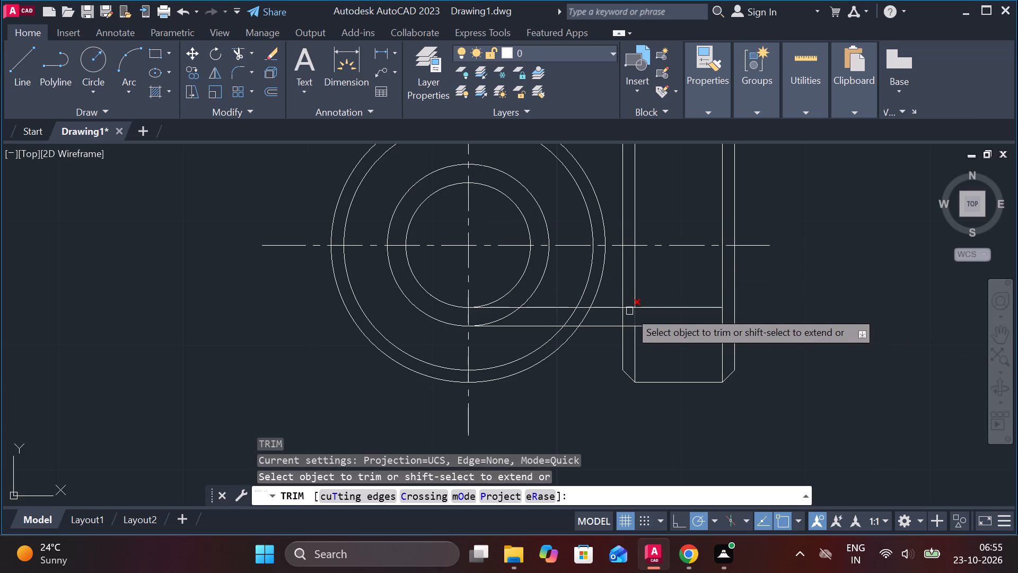
click(629, 309)
click(629, 328)
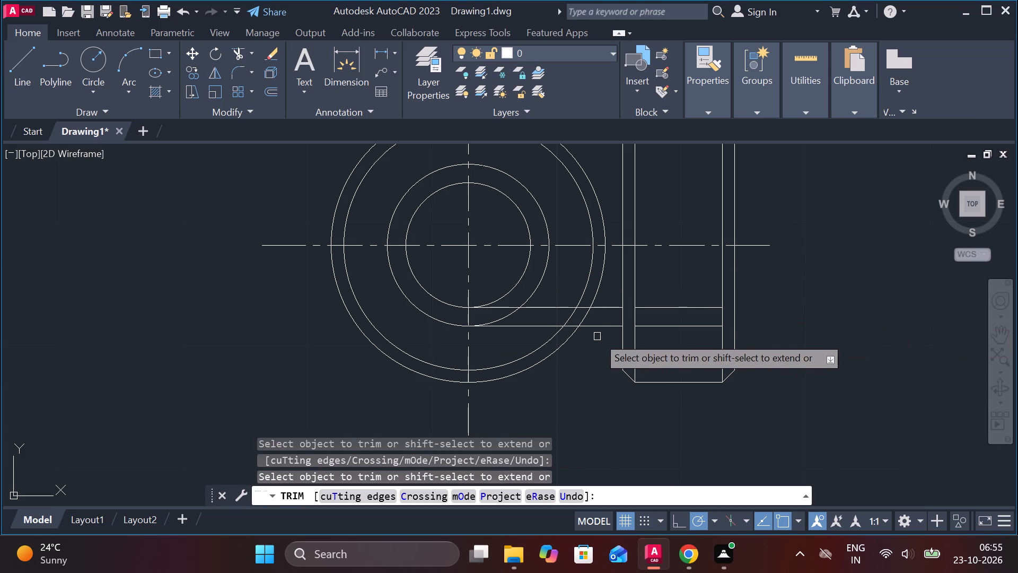
key(Escape)
Erase the two leftover projection line segments between the circular view and the rectangular view.
click(601, 330)
click(608, 308)
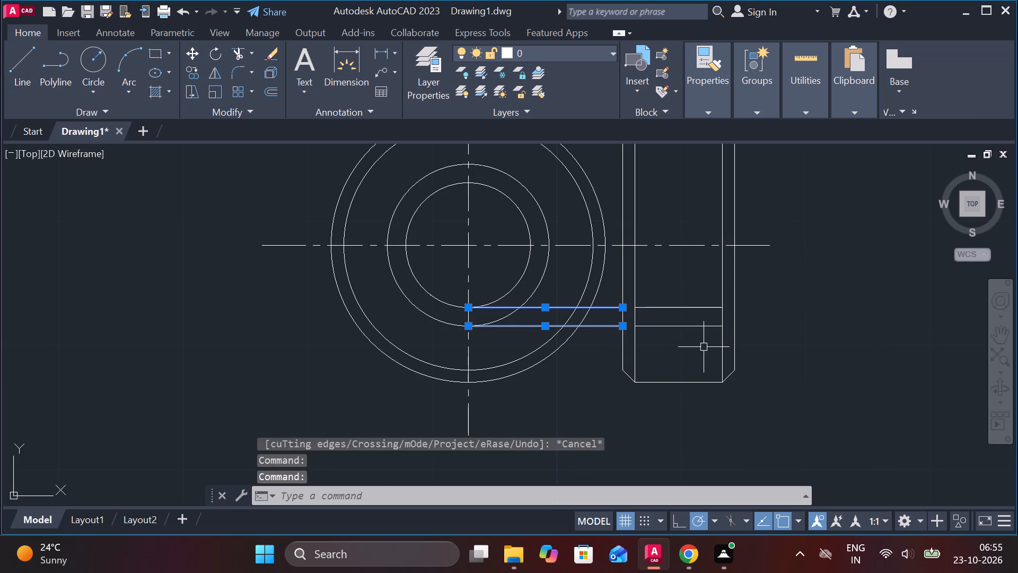
text(E)
key(space)
Mirror the two horizontal bore lines in the rectangular view about the horizontal centre line, keeping the originals.
click(699, 348)
click(679, 292)
text(MI)
key(Return)
click(639, 249)
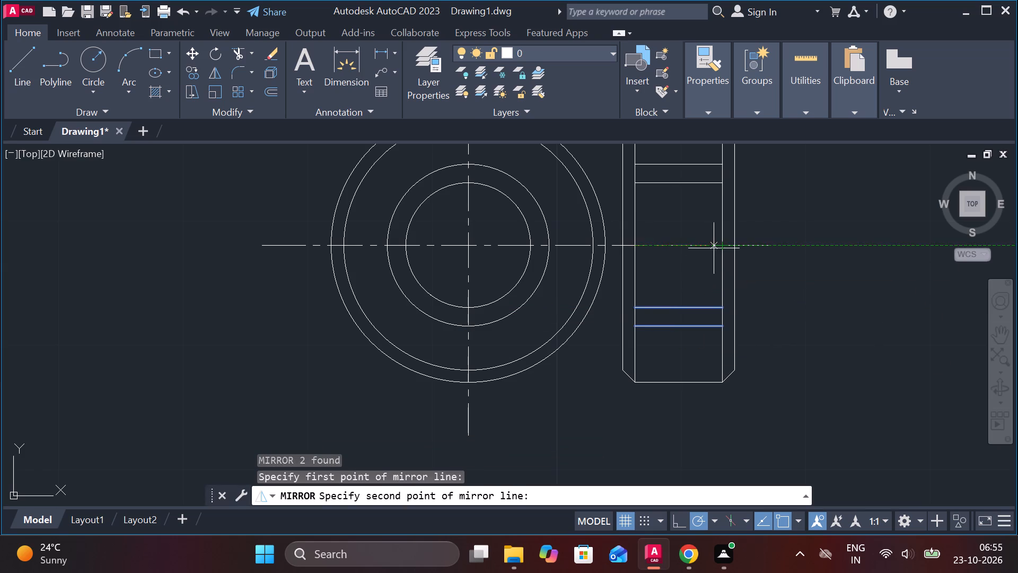
click(718, 248)
drag(759, 306, 718, 248)
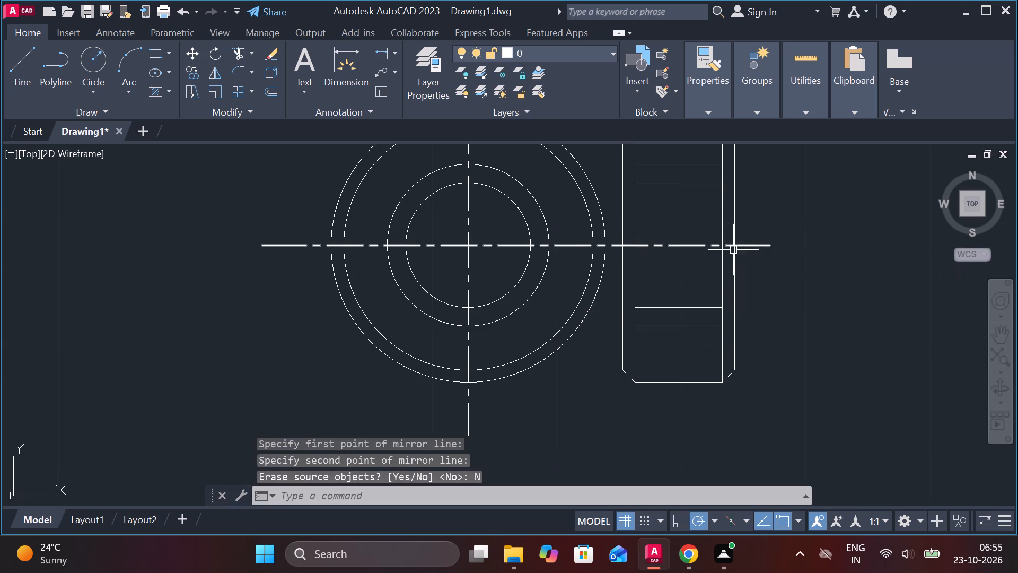
Change the four horizontal bore lines in the rectangular view to the DASHED linetype.
key(Escape)
click(688, 160)
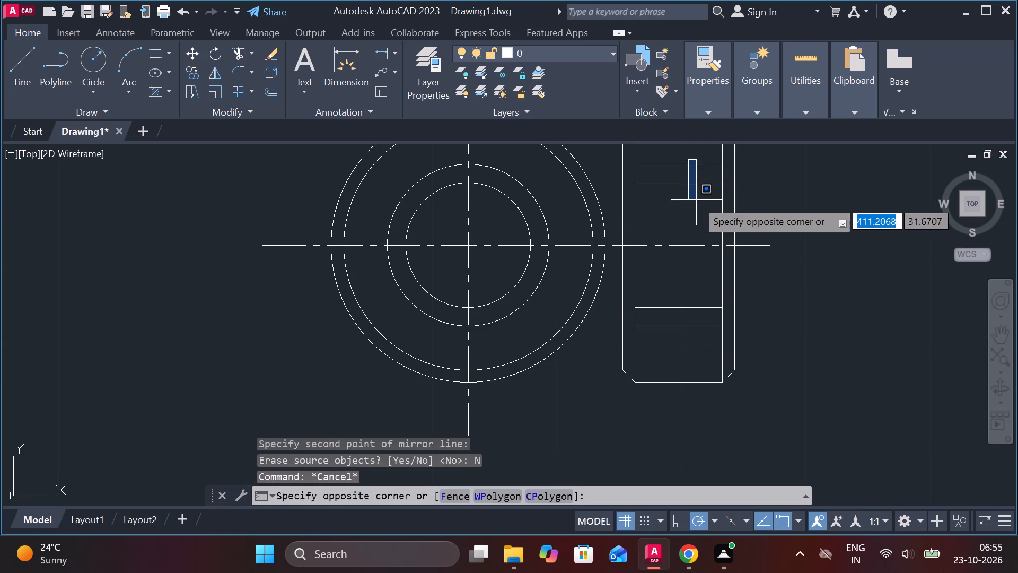
click(696, 200)
click(694, 189)
click(673, 161)
drag(691, 337, 686, 331)
click(672, 309)
click(684, 307)
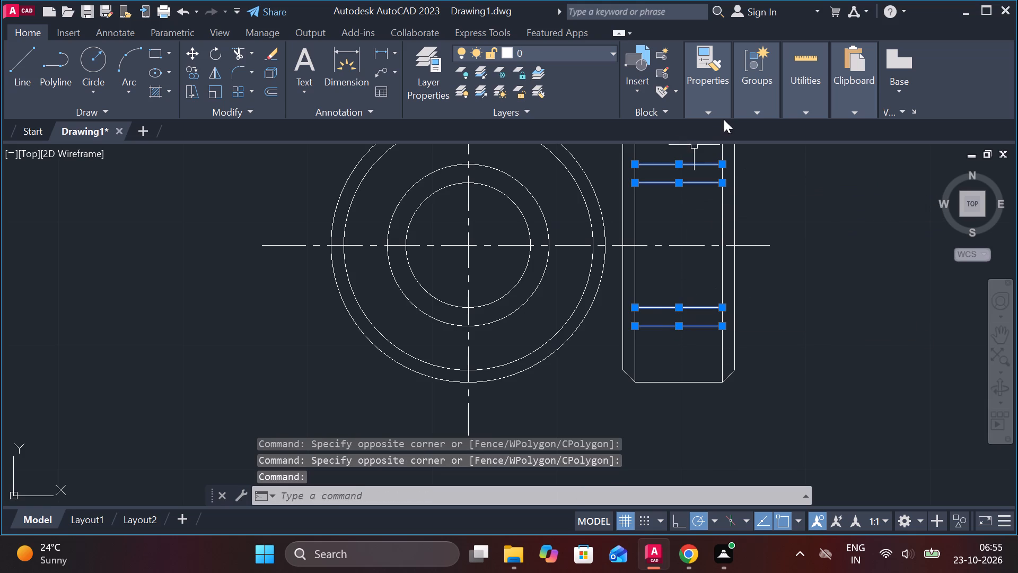
click(717, 116)
click(785, 164)
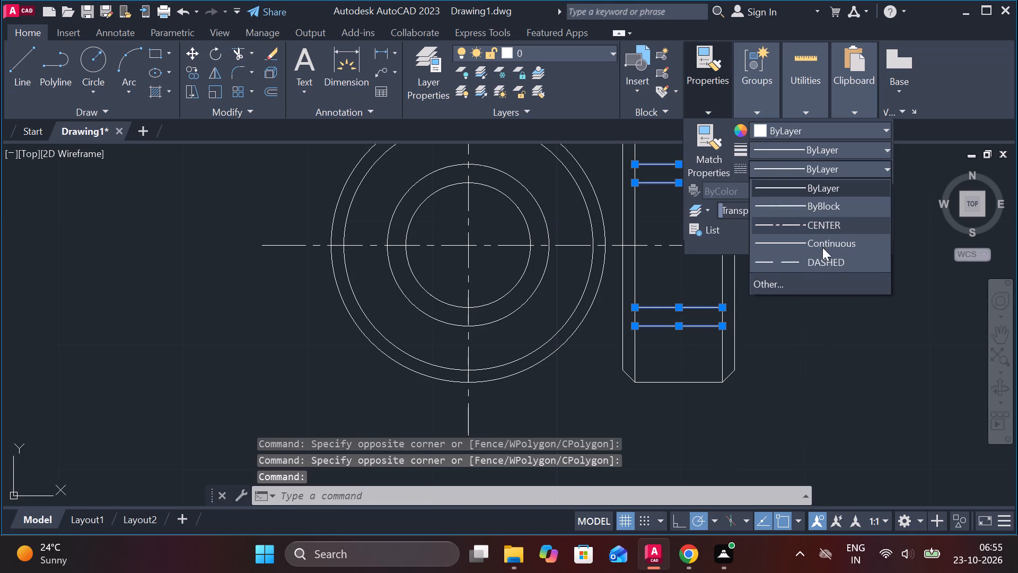
click(810, 261)
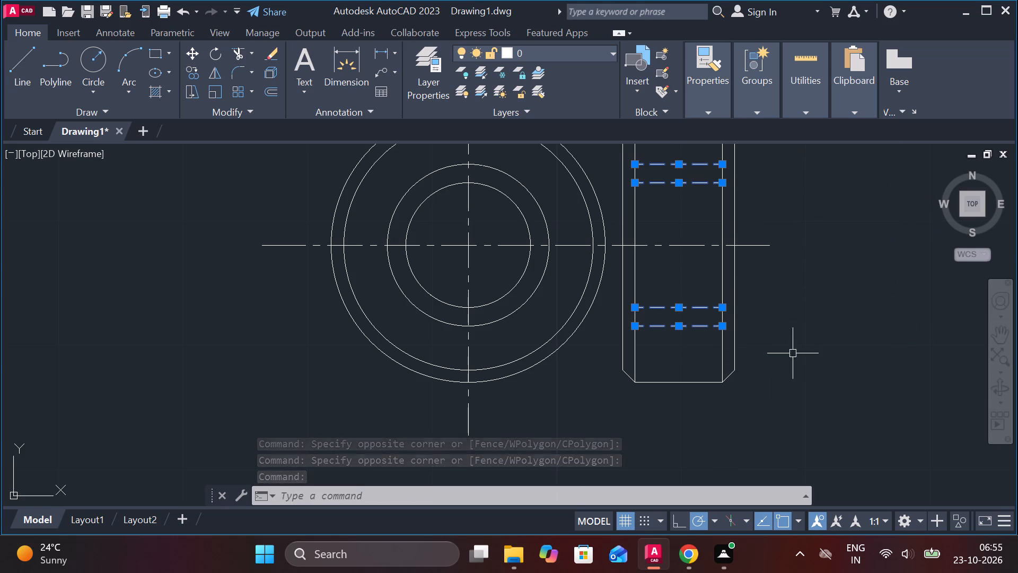
key(Escape)
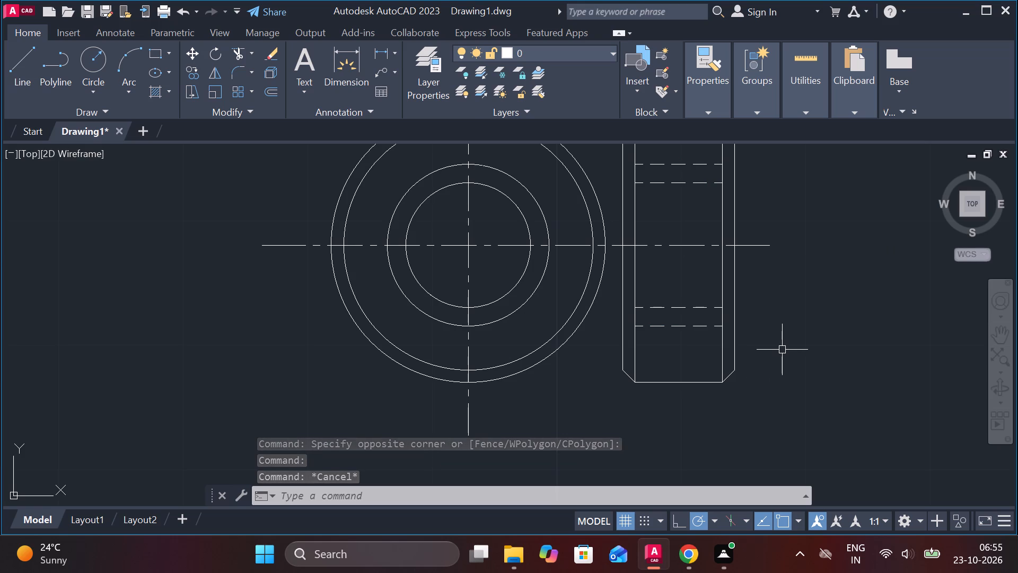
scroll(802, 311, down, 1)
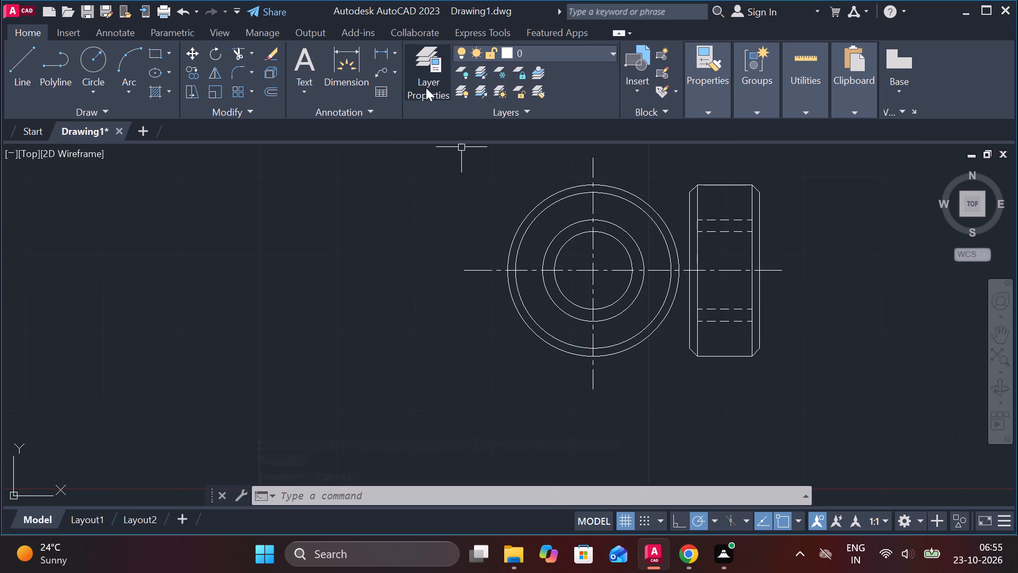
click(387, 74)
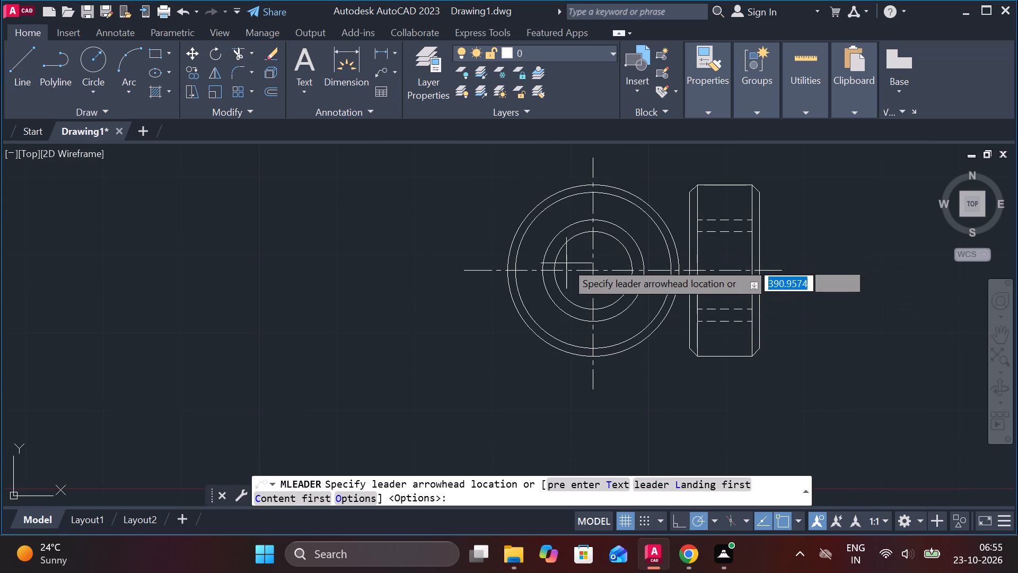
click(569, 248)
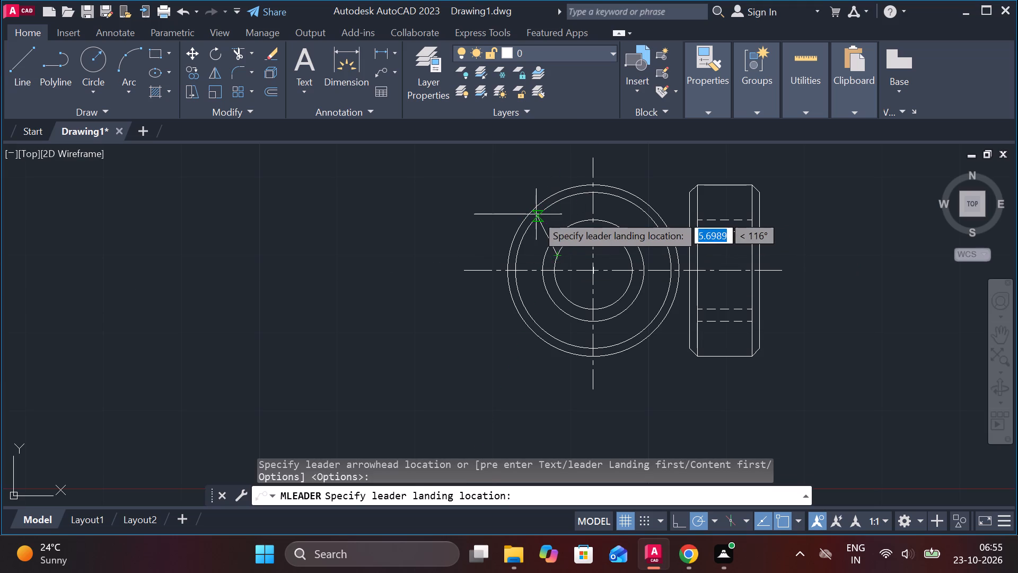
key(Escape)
Add a diameter dimension to the innermost circle, with its text placed above and outside the circular view.
click(393, 50)
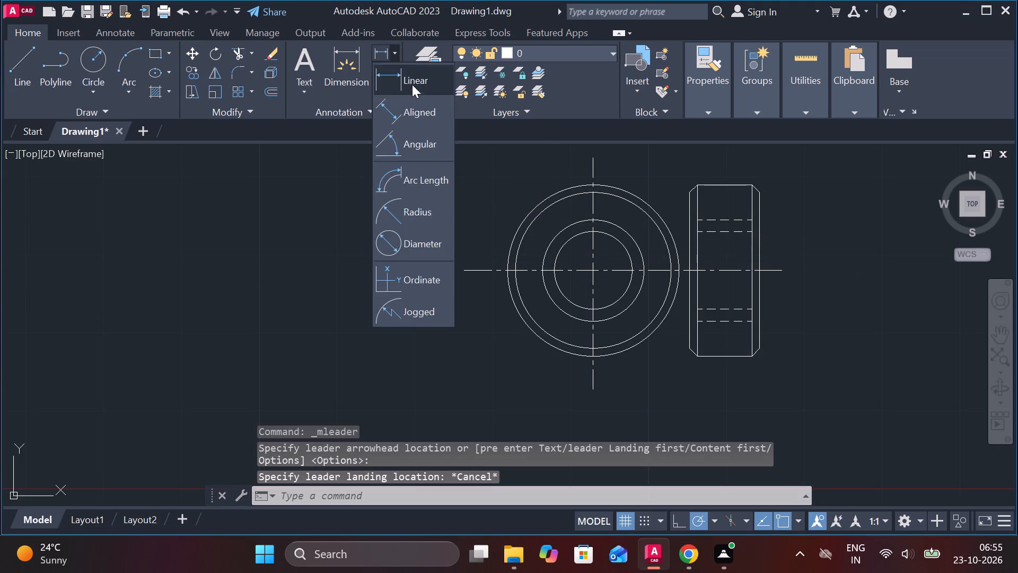
click(414, 243)
click(565, 249)
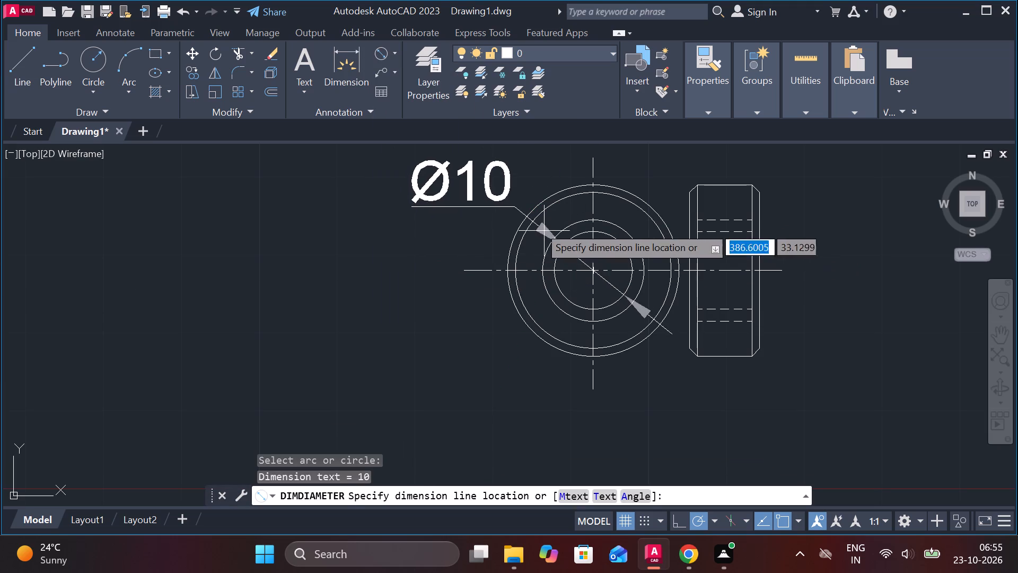
click(542, 177)
Edit the innermost circle's diameter dimension text to read MØ10*1.5.
double_click(482, 169)
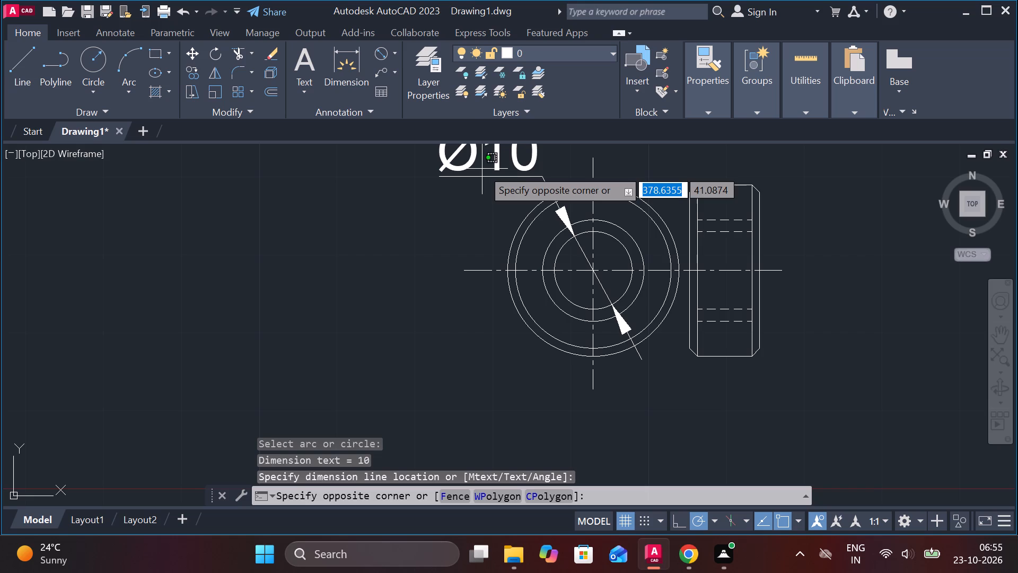
middle_drag(488, 169, 503, 235)
key(Escape)
double_click(479, 220)
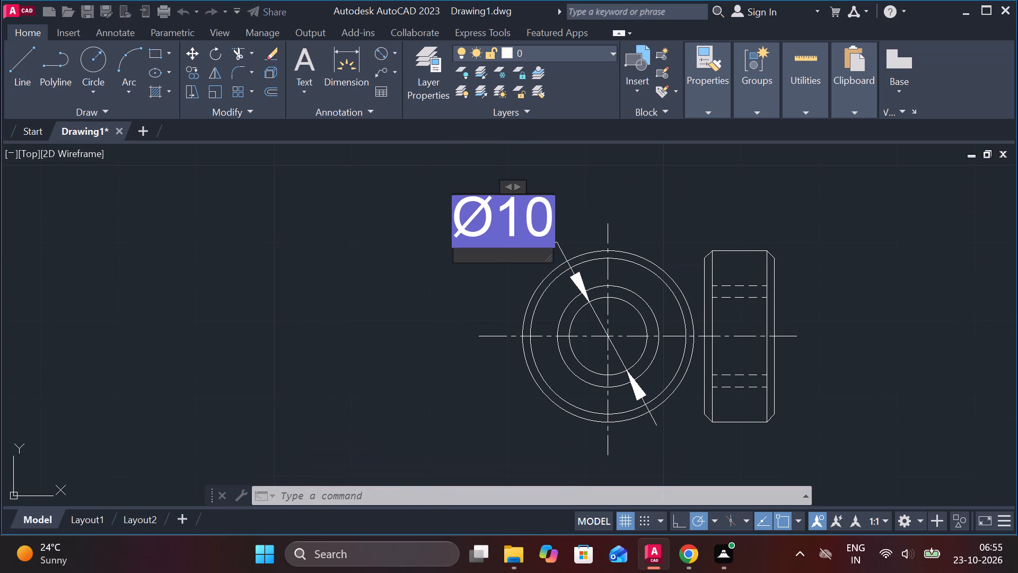
key(m)
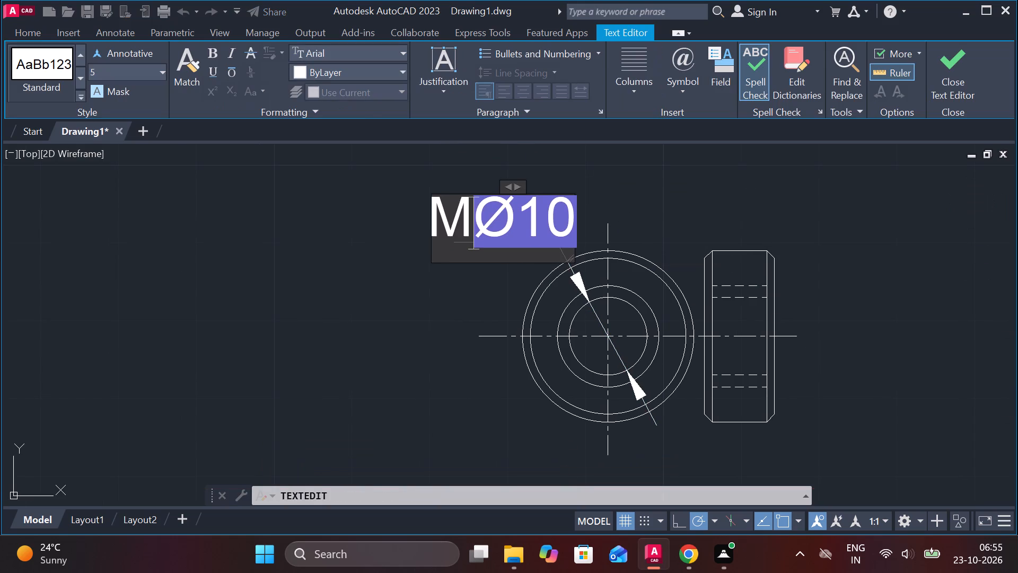
key(Right)
key(shift+asterisk)
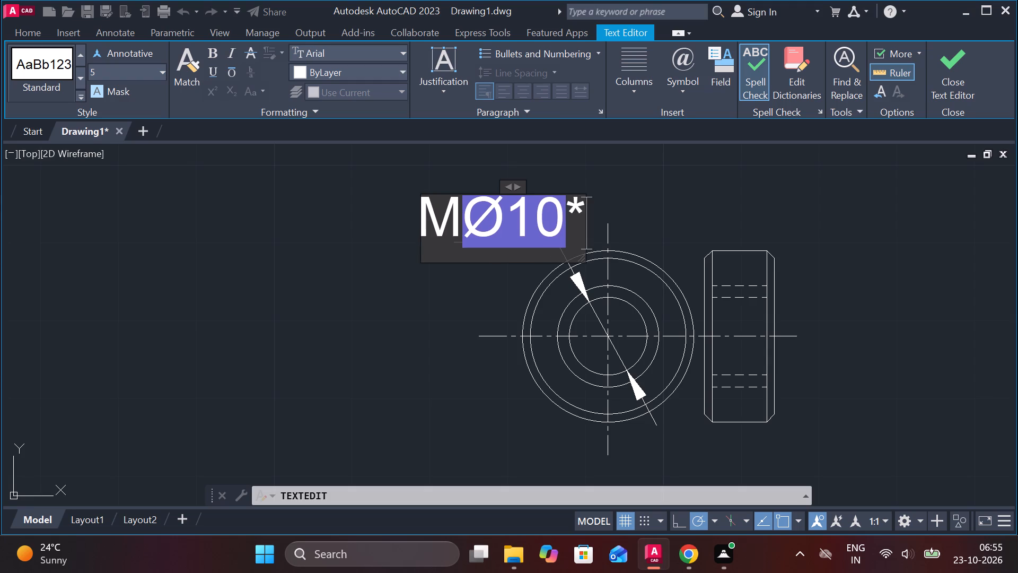
text(1.5)
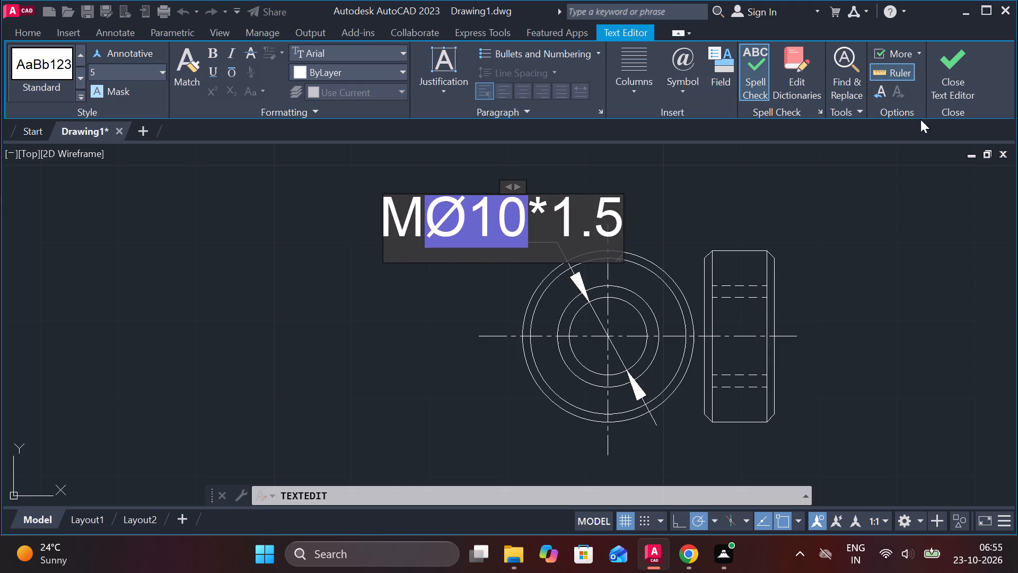
click(956, 47)
scroll(867, 324, down, 4)
scroll(838, 382, up, 1)
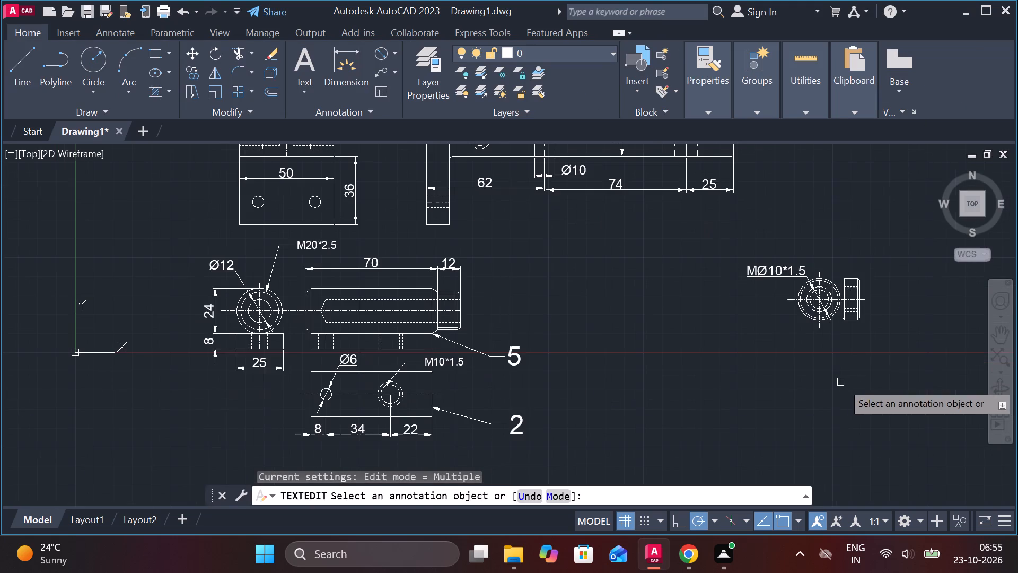
middle_drag(837, 381, 751, 377)
scroll(790, 301, up, 3)
scroll(720, 301, up, 1)
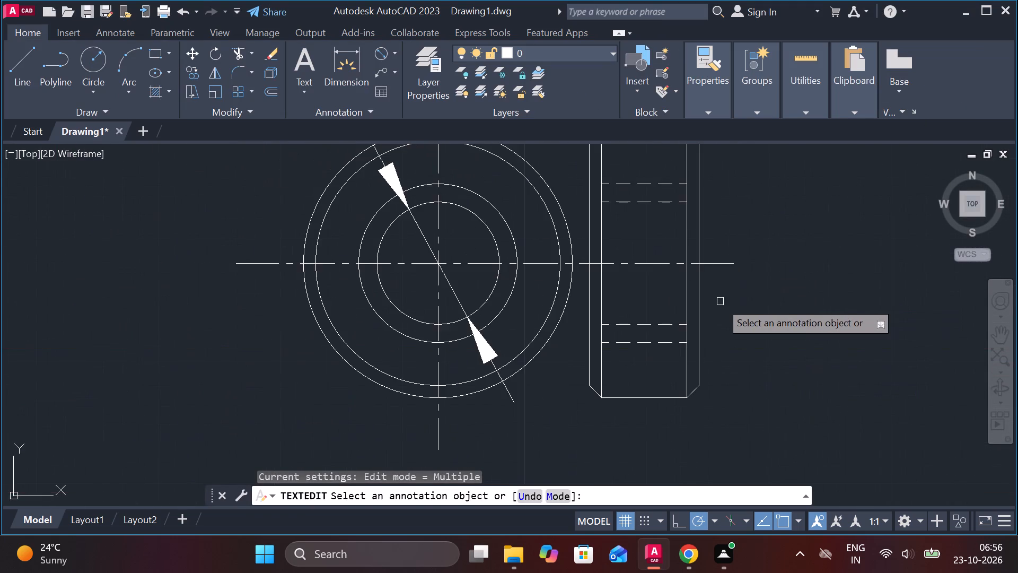
middle_drag(719, 301, 632, 358)
key(Escape)
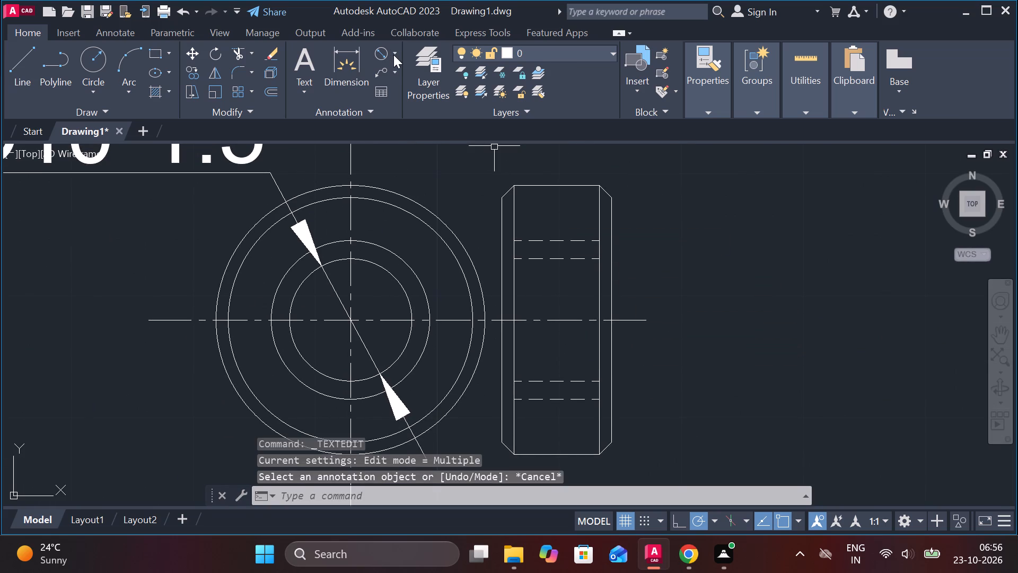
Dimension the full height of the rectangular view with a vertical linear dimension placed on the side away from the circles.
click(393, 55)
click(415, 91)
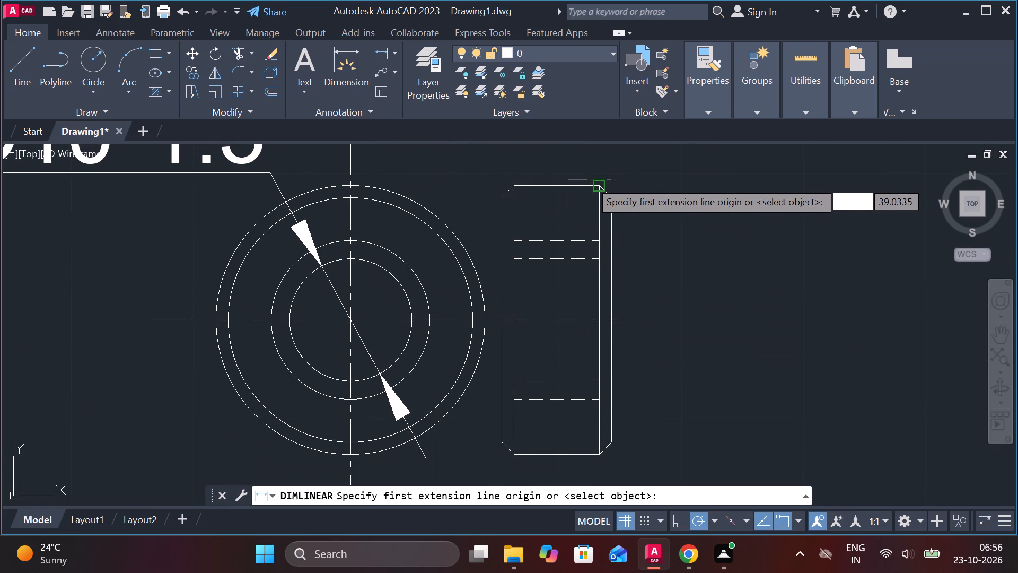
click(590, 180)
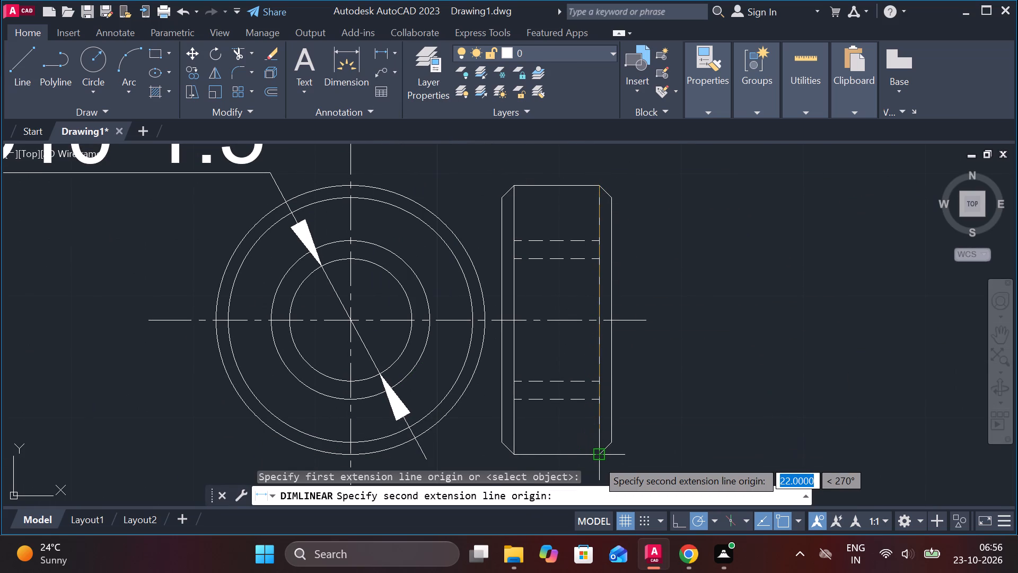
click(596, 459)
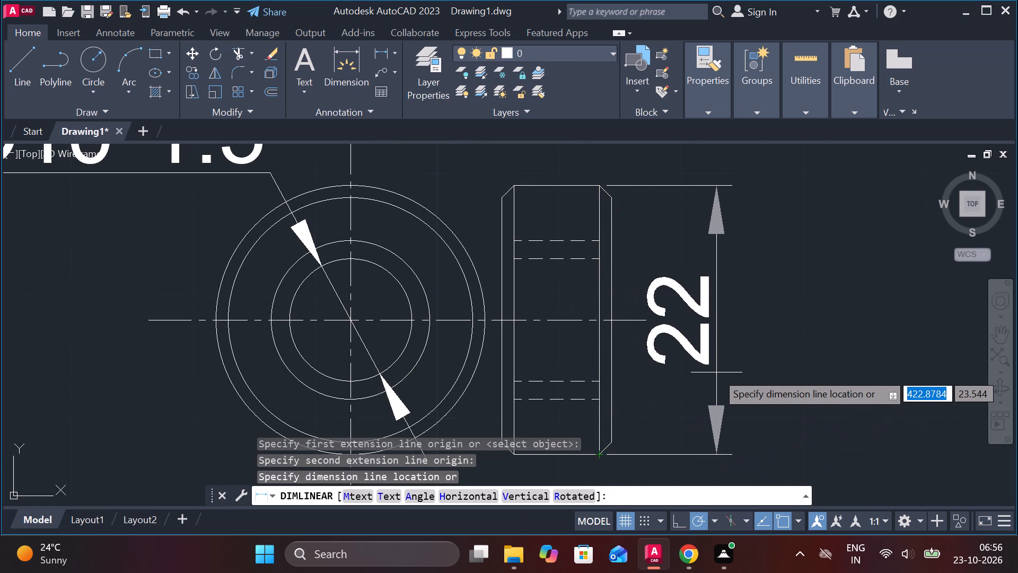
click(722, 367)
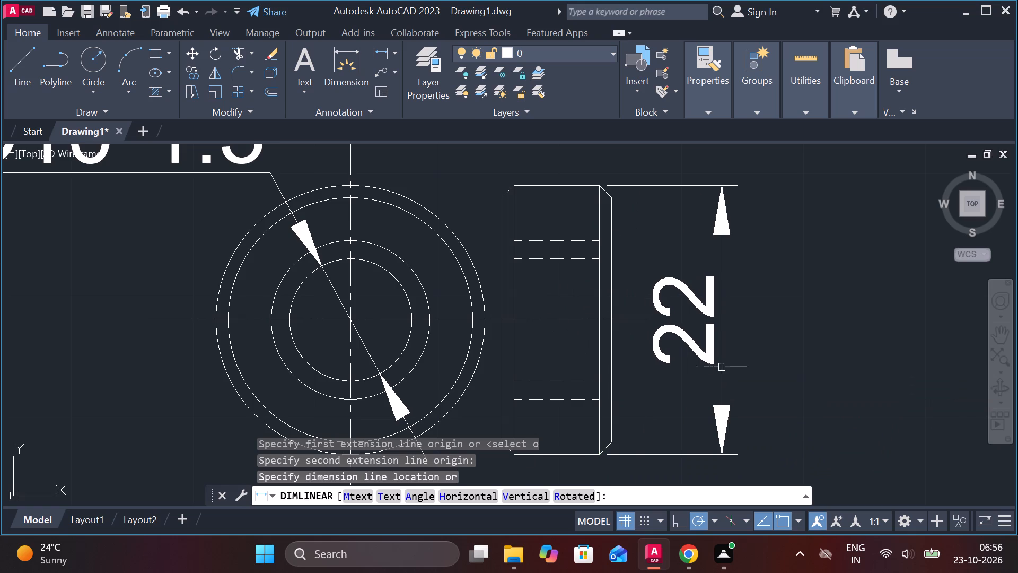
Dimension the overall width of the rectangular view between its outer chamfer corners, placing the dimension above the view.
middle_drag(665, 249, 668, 307)
key(space)
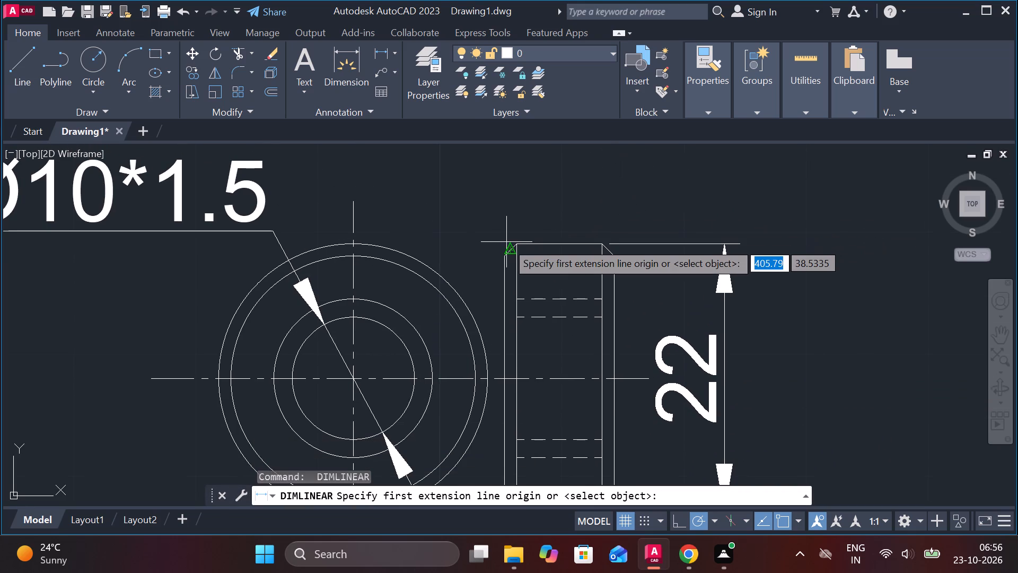
scroll(506, 242, up, 2)
click(487, 276)
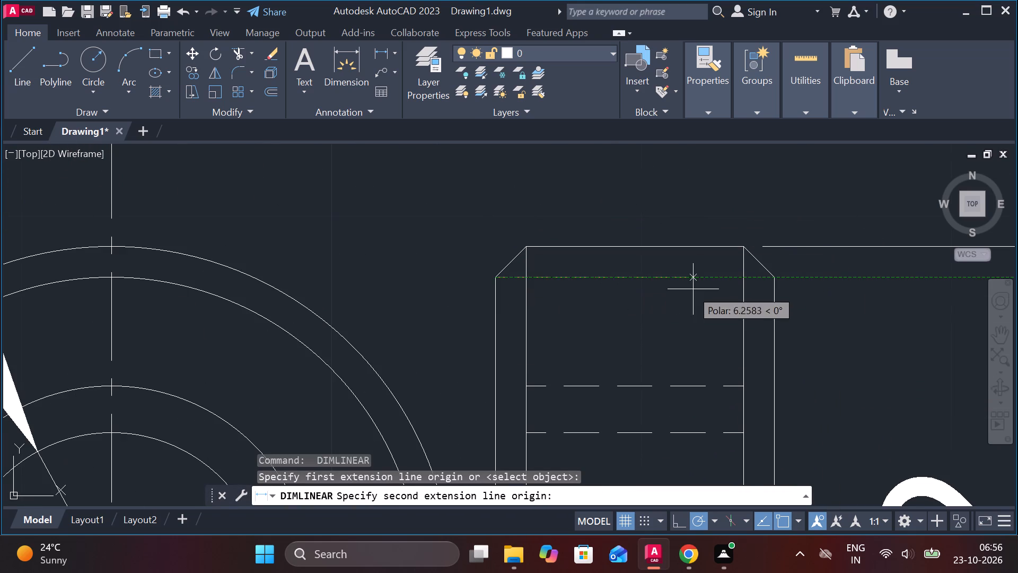
click(769, 283)
scroll(675, 230, down, 1)
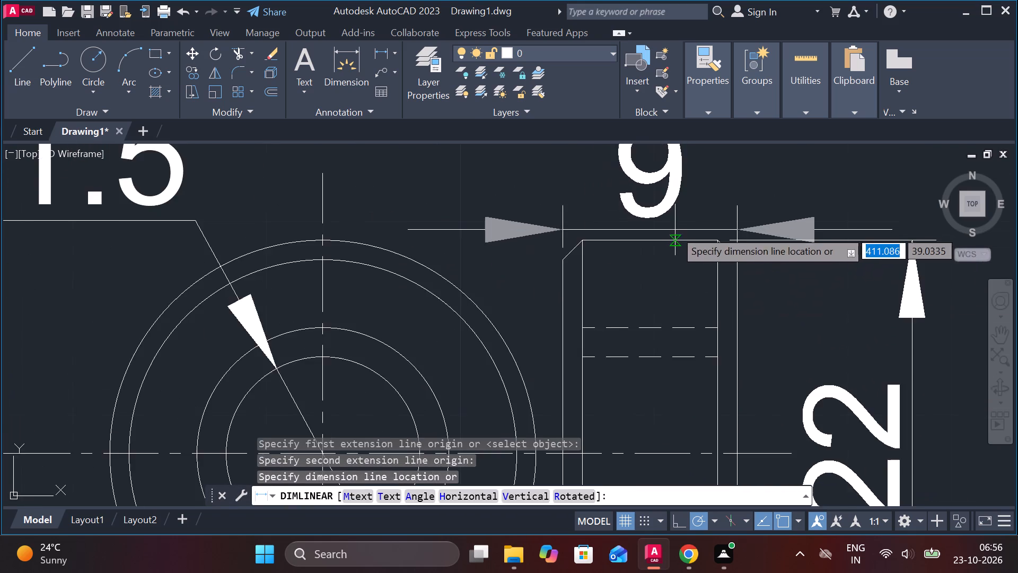
middle_drag(672, 232, 599, 302)
scroll(599, 258, down, 1)
click(608, 234)
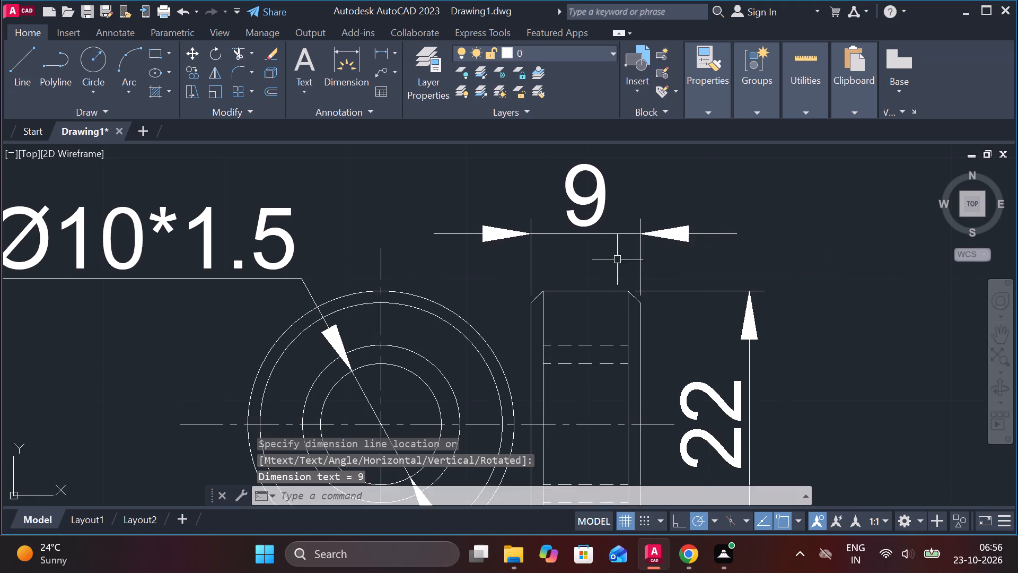
Dimension the horizontal width of the rectangular view's lower far-side chamfer, placing the dimension below the view.
scroll(625, 272, down, 3)
scroll(616, 370, up, 3)
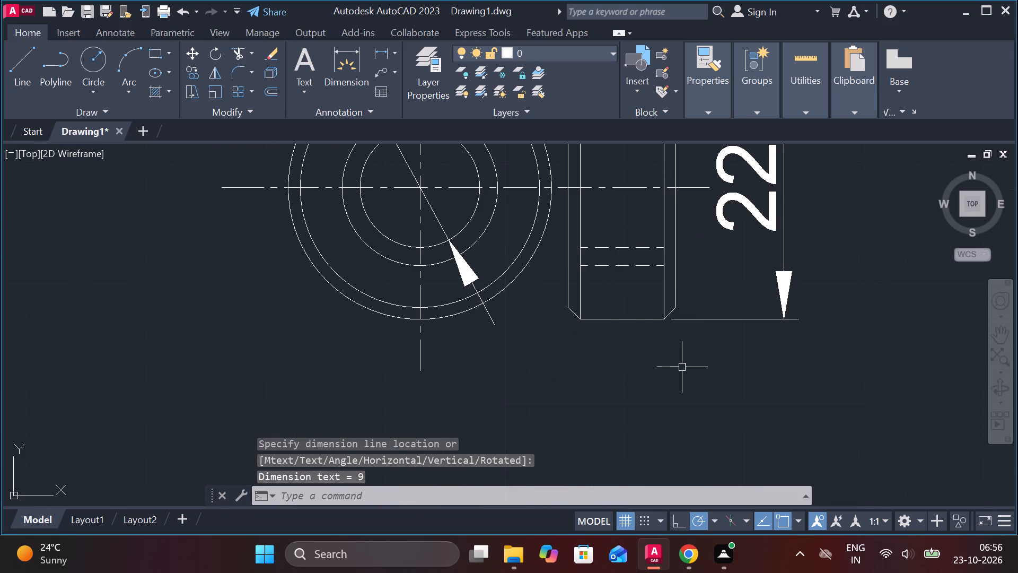
click(389, 53)
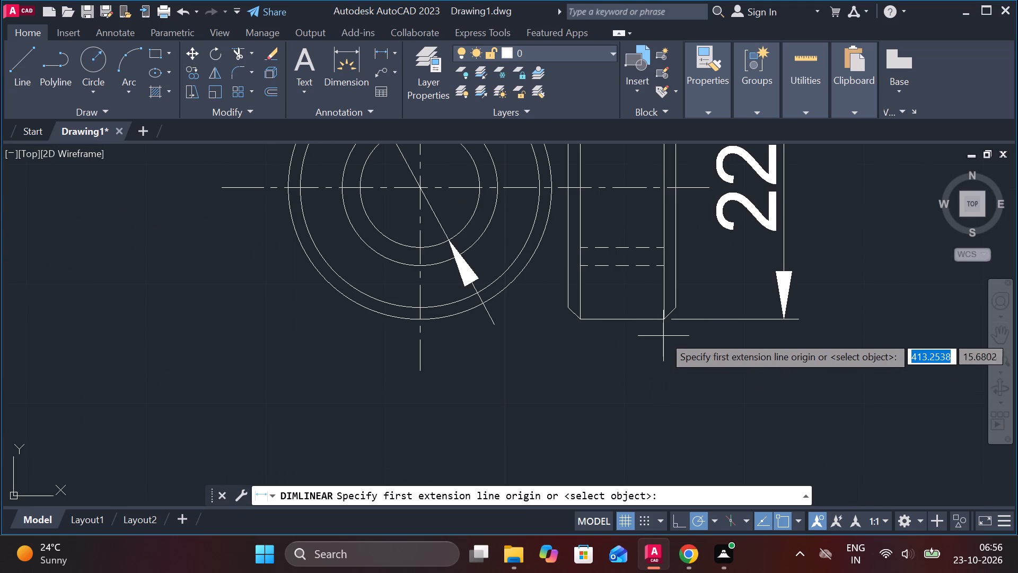
click(664, 324)
click(681, 311)
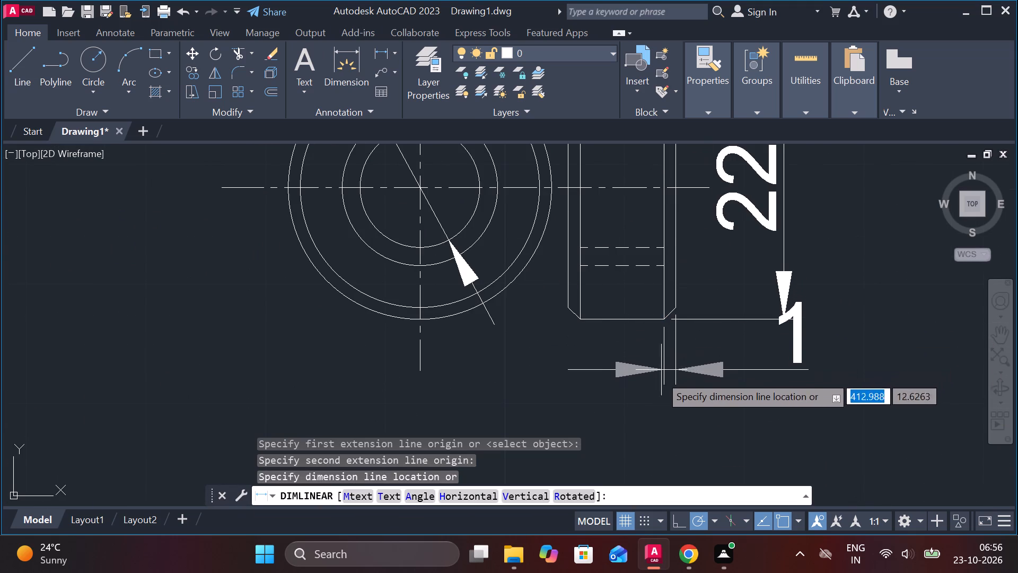
middle_drag(548, 416, 479, 350)
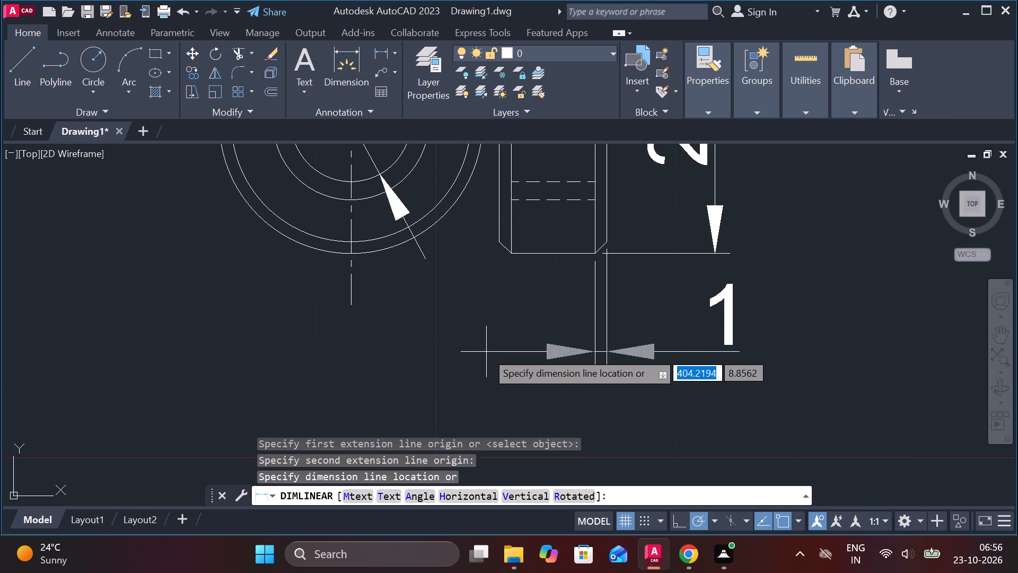
click(486, 352)
Edit the lower chamfer's width dimension text to read 1*45°, including the degree symbol.
double_click(731, 314)
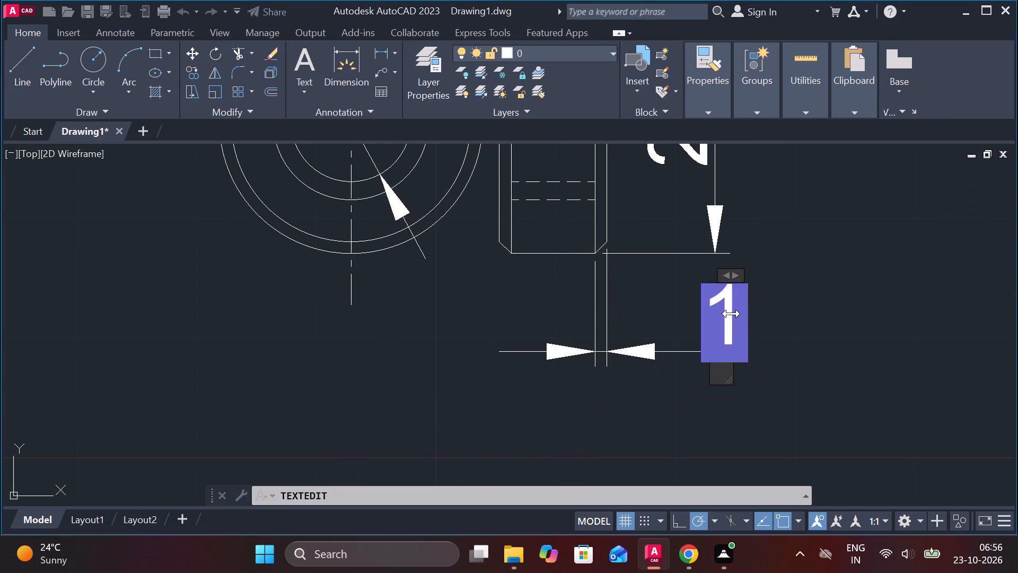
key(Right)
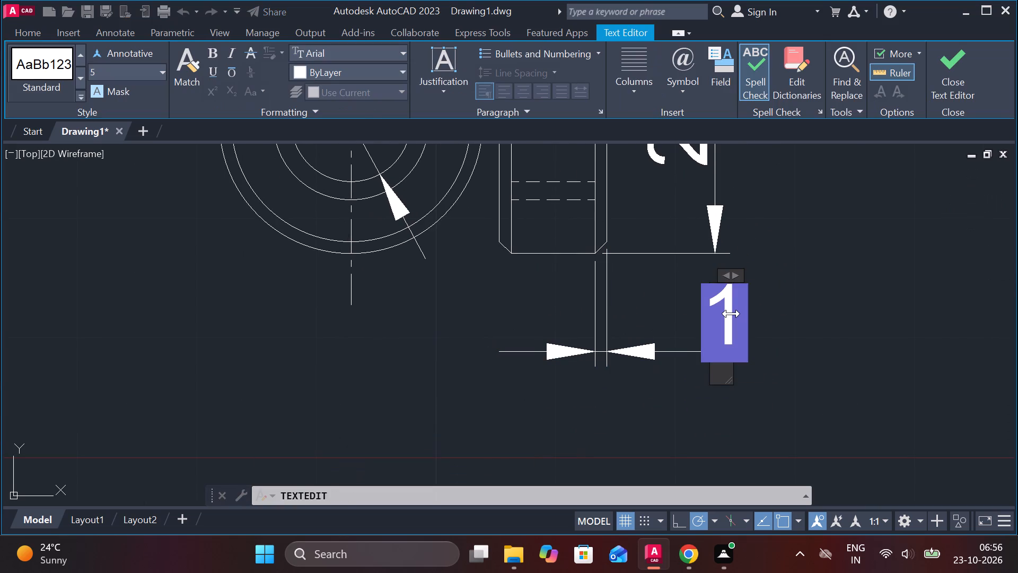
key(shift+asterisk)
text(45)
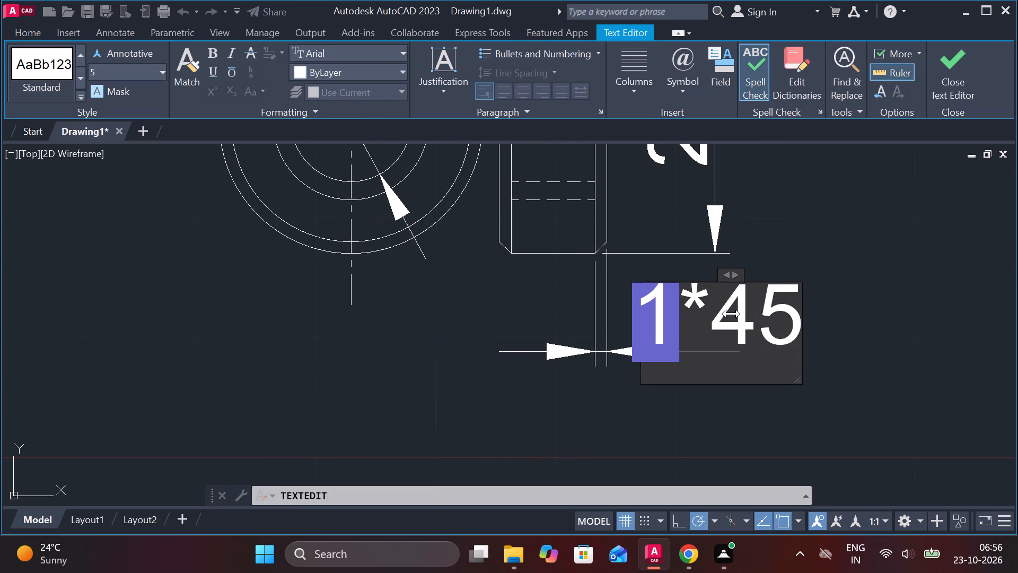
click(689, 93)
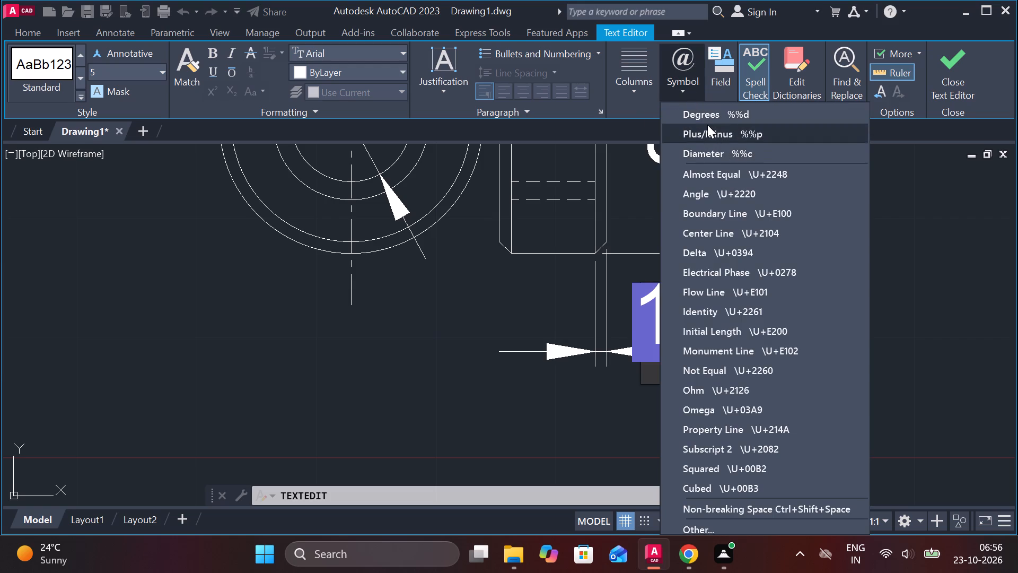
click(705, 113)
click(961, 64)
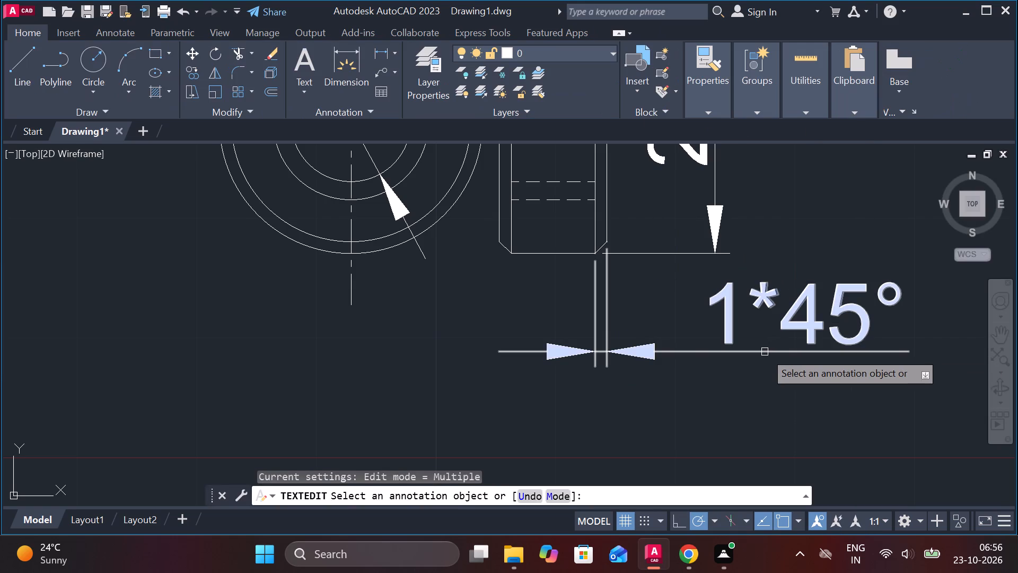
scroll(691, 348, down, 1)
scroll(741, 320, down, 1)
key(Escape)
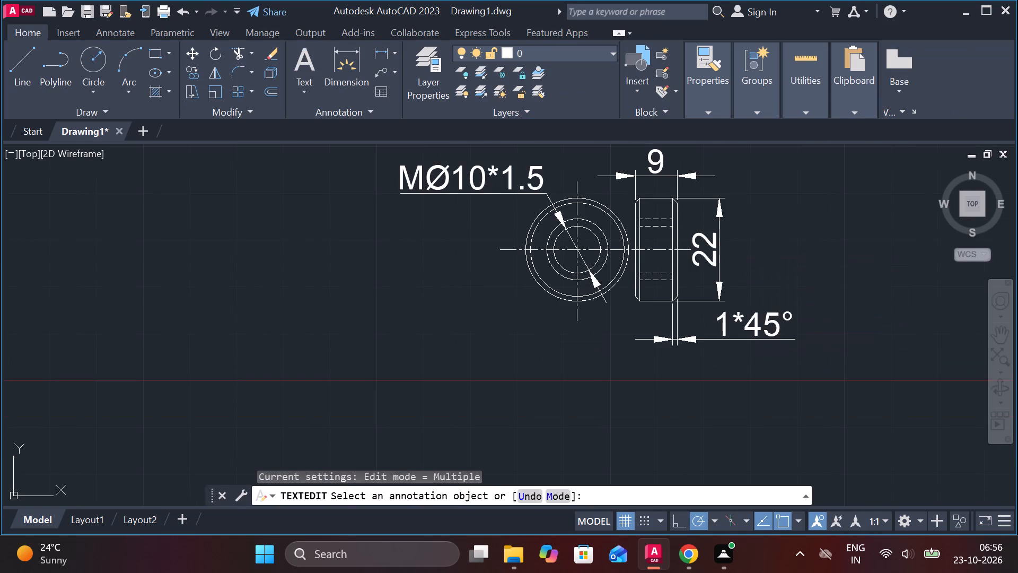
Add a diameter symbol before the rectangular view's height dimension text so it reads Ø22.
scroll(734, 241, up, 2)
double_click(672, 239)
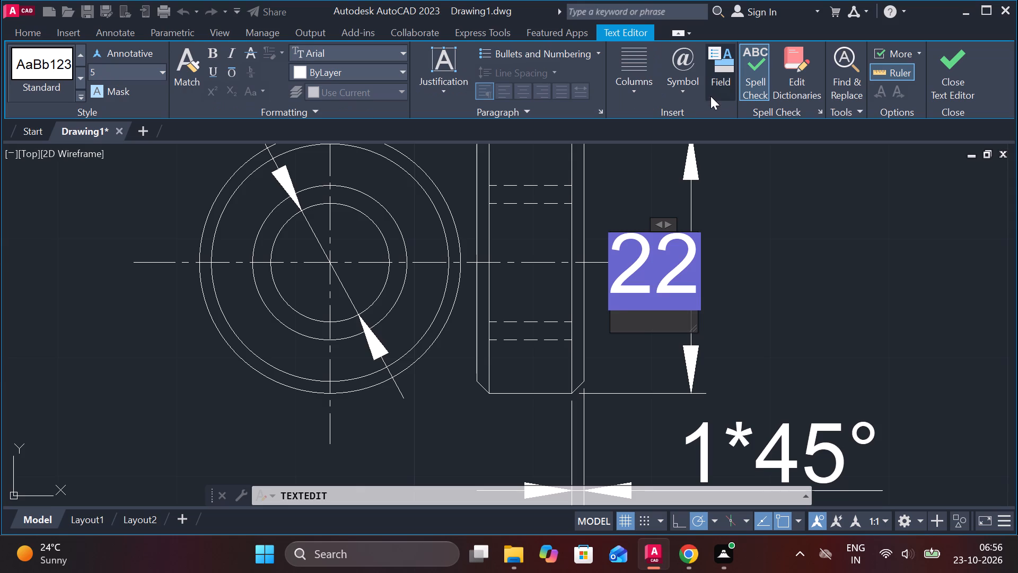
click(697, 95)
click(721, 154)
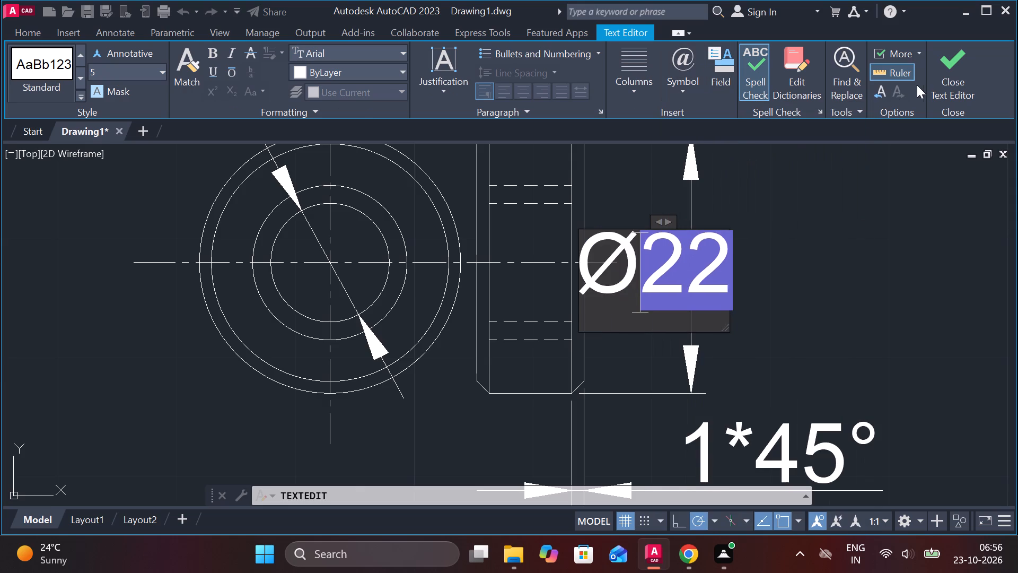
click(940, 73)
scroll(722, 251, down, 2)
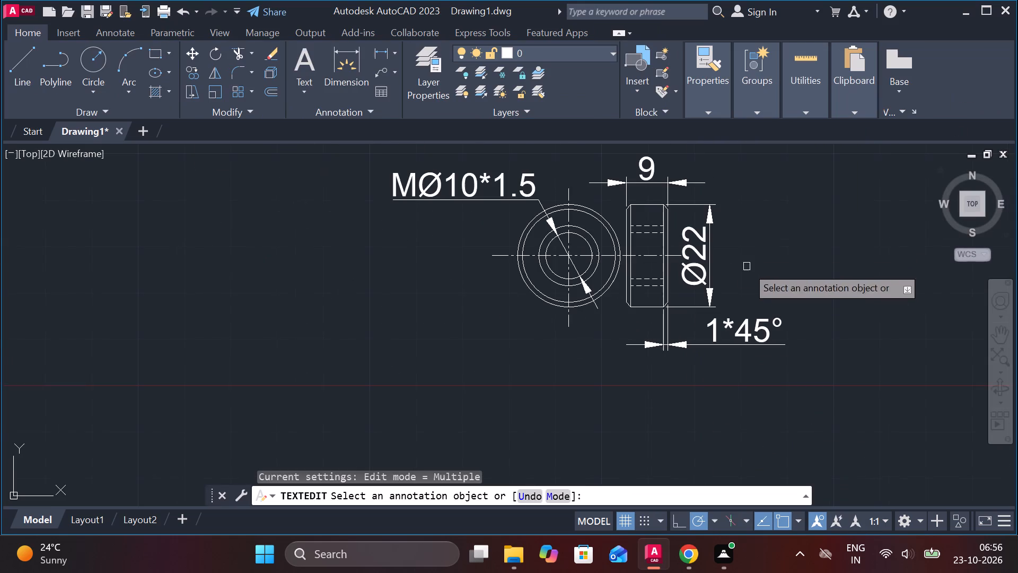
key(Escape)
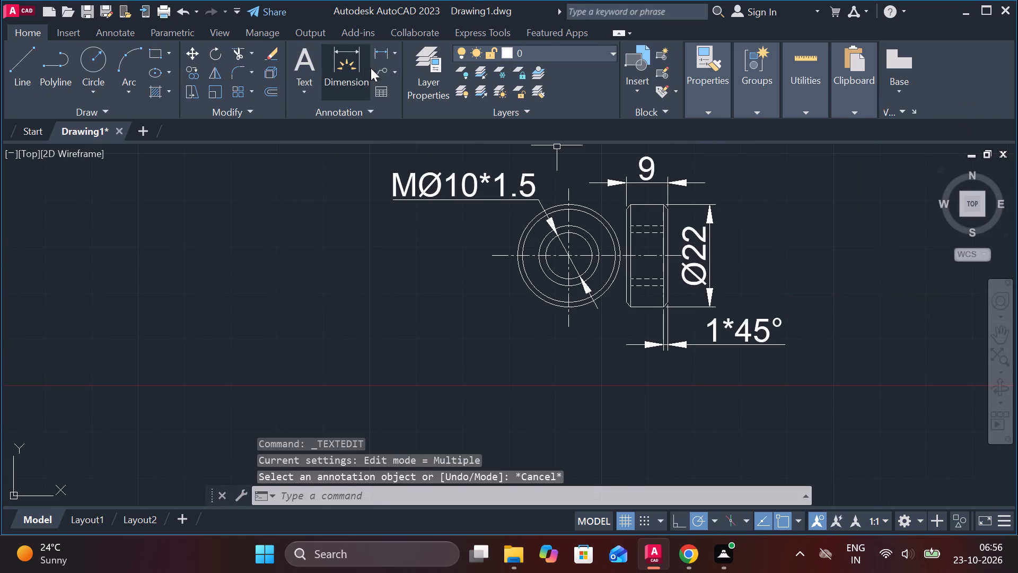
Add a multileader pointing to the rectangular view's upper far-side chamfer corner, with text 13 at height 10.
click(375, 68)
scroll(693, 163, up, 1)
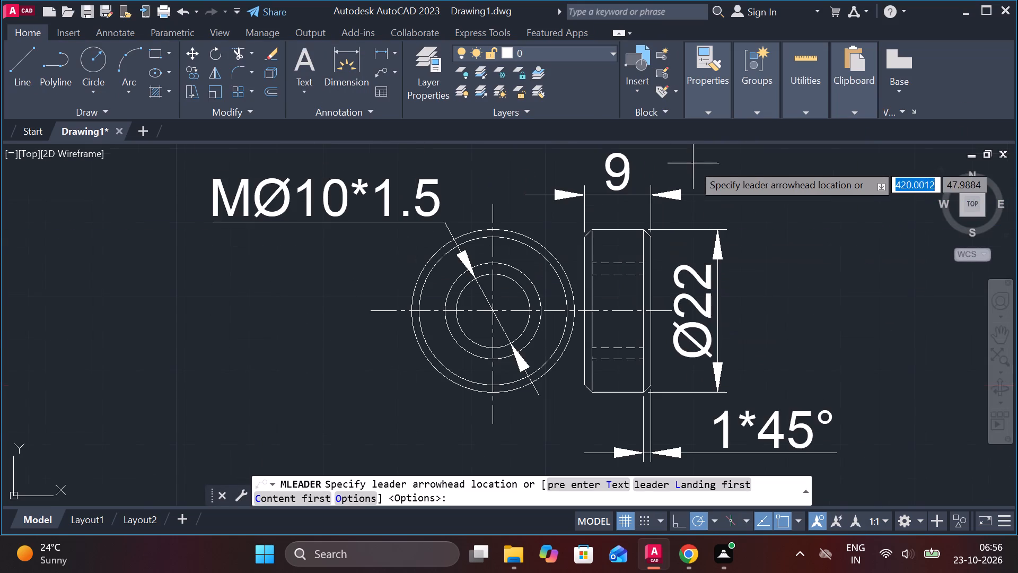
middle_drag(725, 218, 613, 239)
click(534, 246)
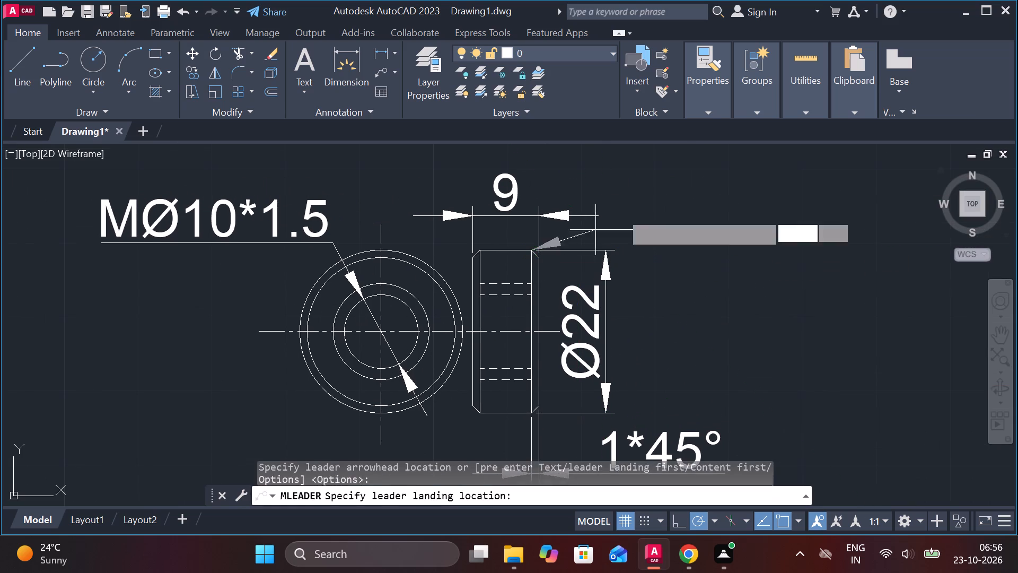
middle_drag(647, 175, 525, 188)
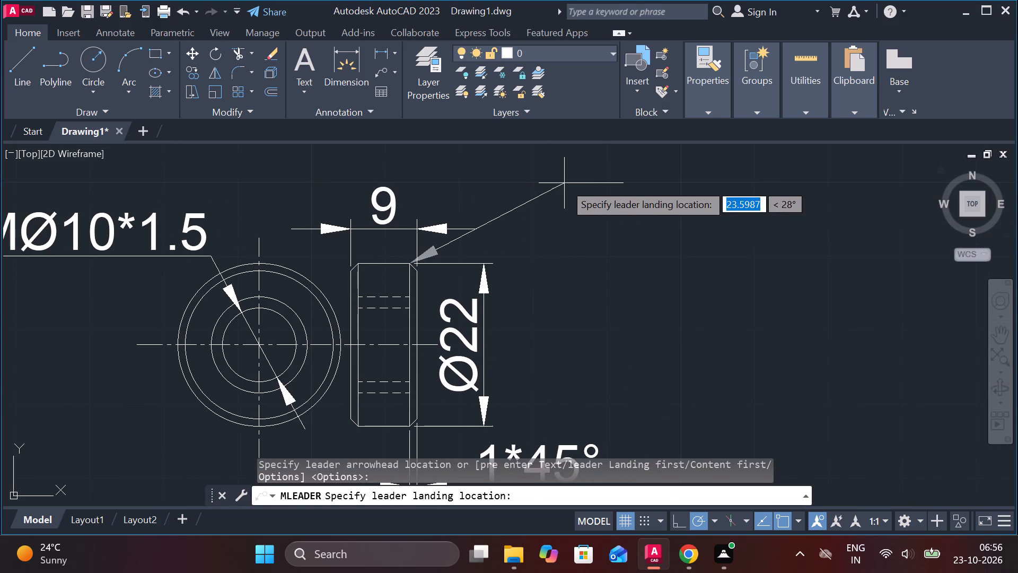
click(545, 220)
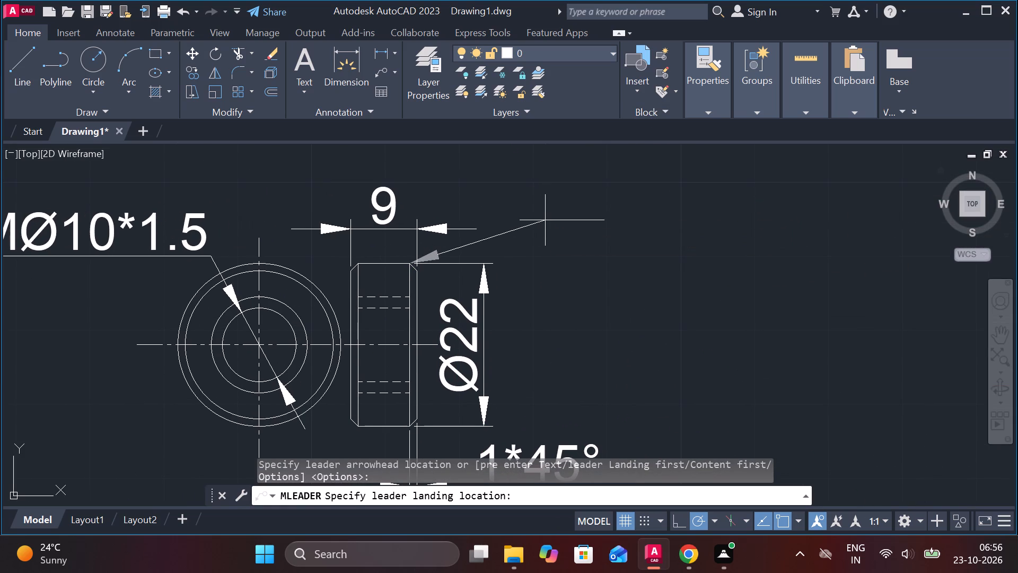
click(131, 77)
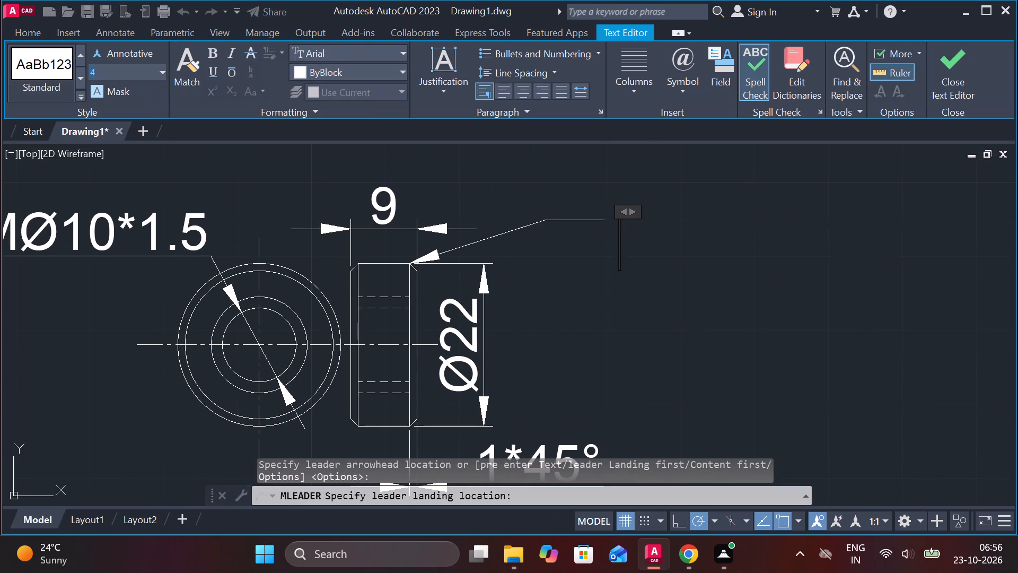
text(10)
key(Return)
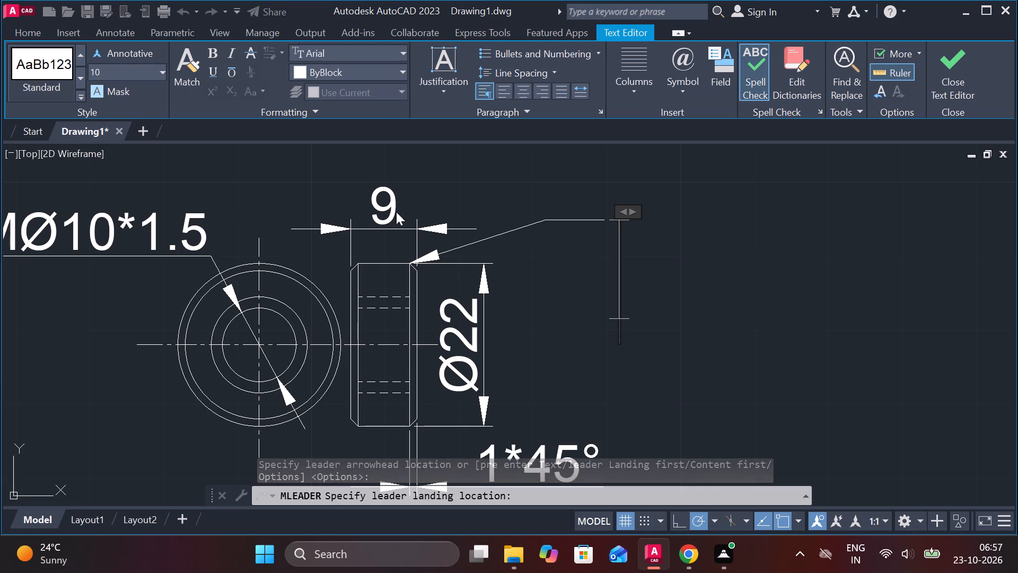
text(13)
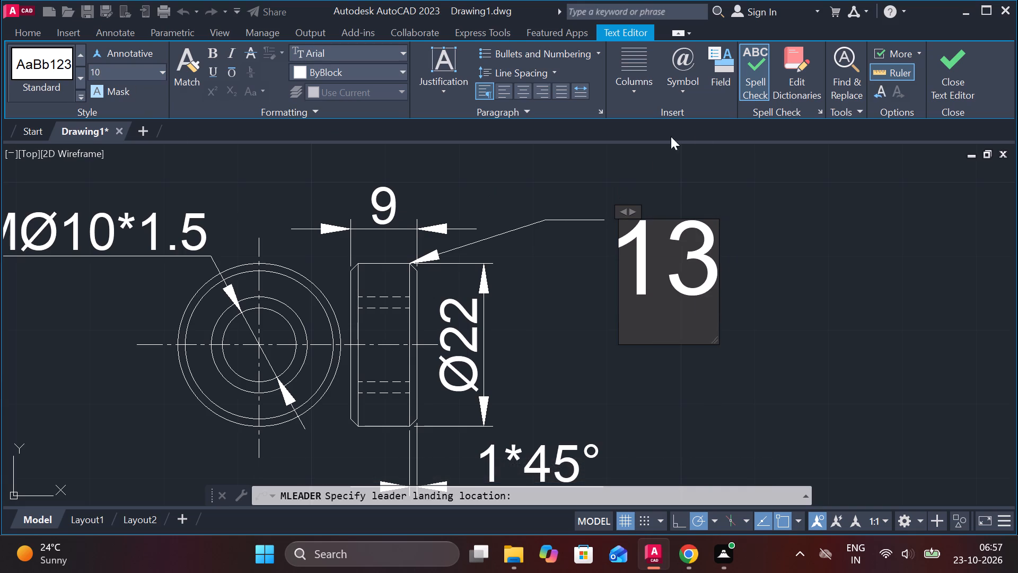
click(944, 66)
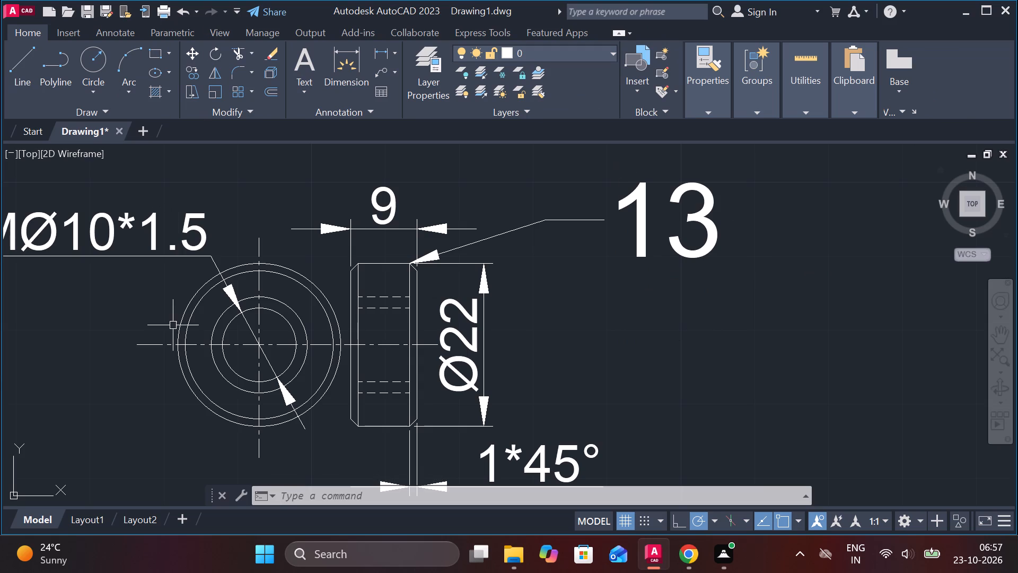
Hatch the rectangular view's area between the lowest dashed line and the bottom edge with ANSI37 at scale 0.4.
click(147, 93)
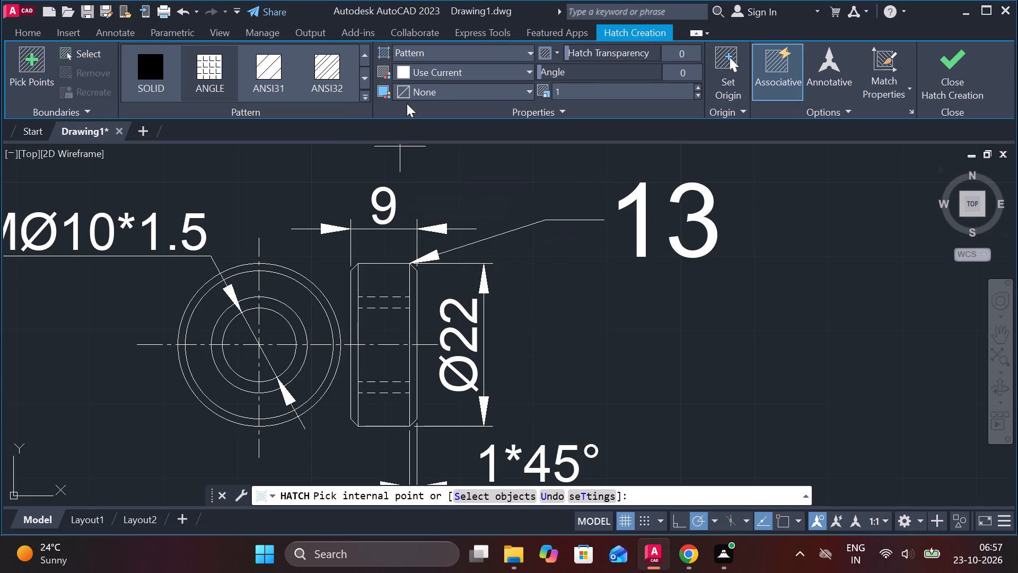
click(367, 82)
click(363, 82)
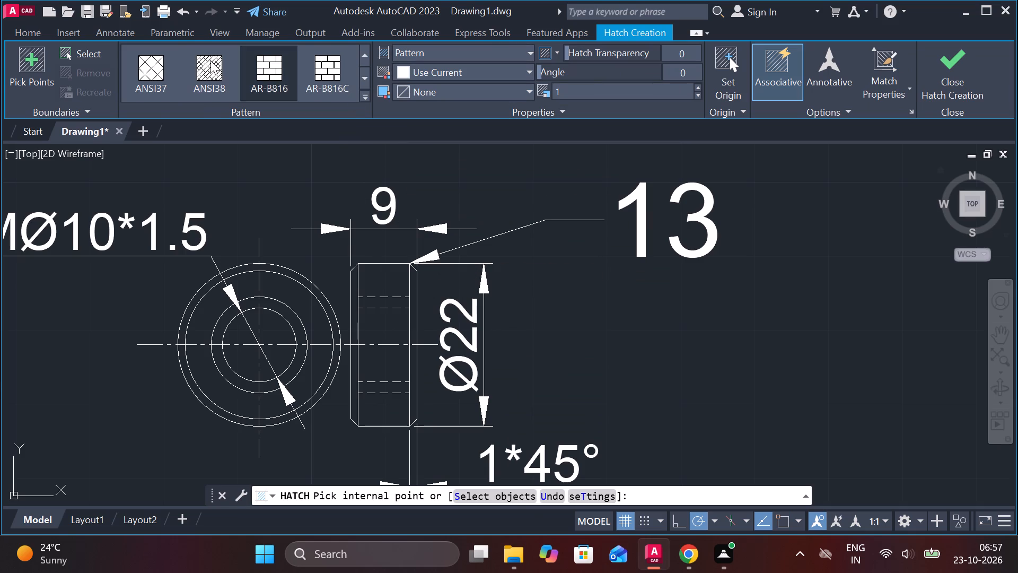
click(154, 63)
drag(589, 87, 548, 89)
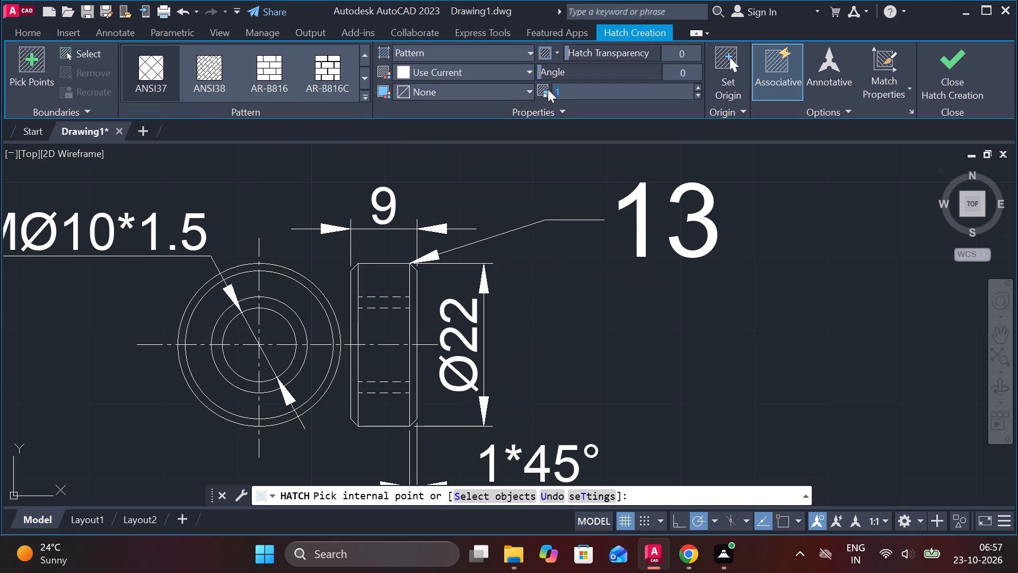
key(period)
key(4)
key(Return)
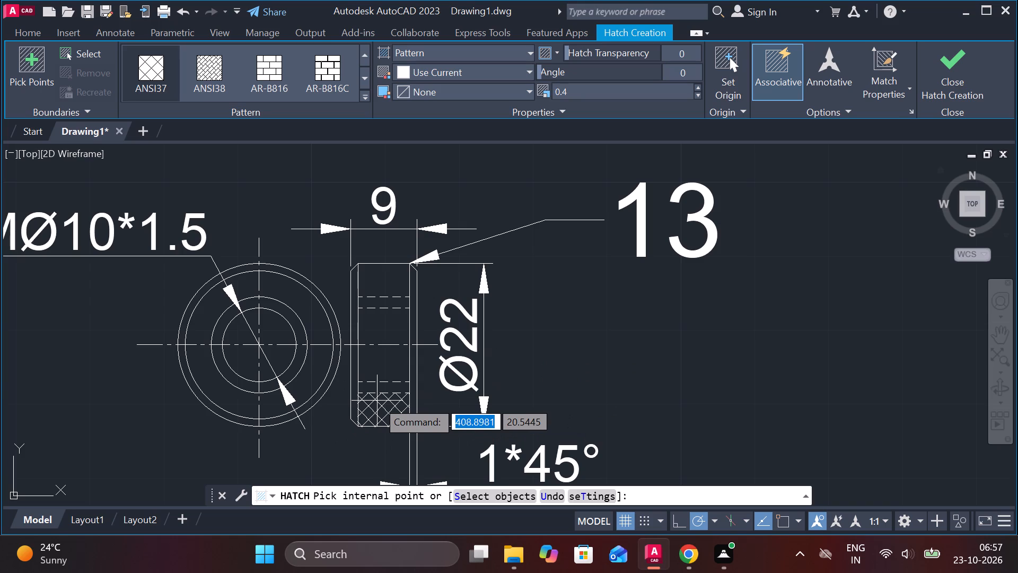
click(377, 401)
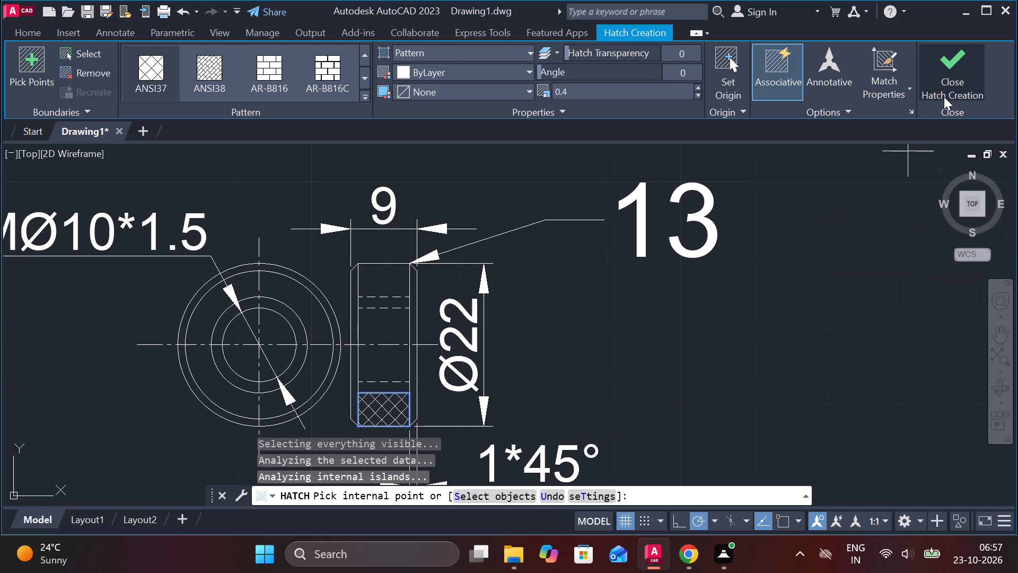
click(946, 95)
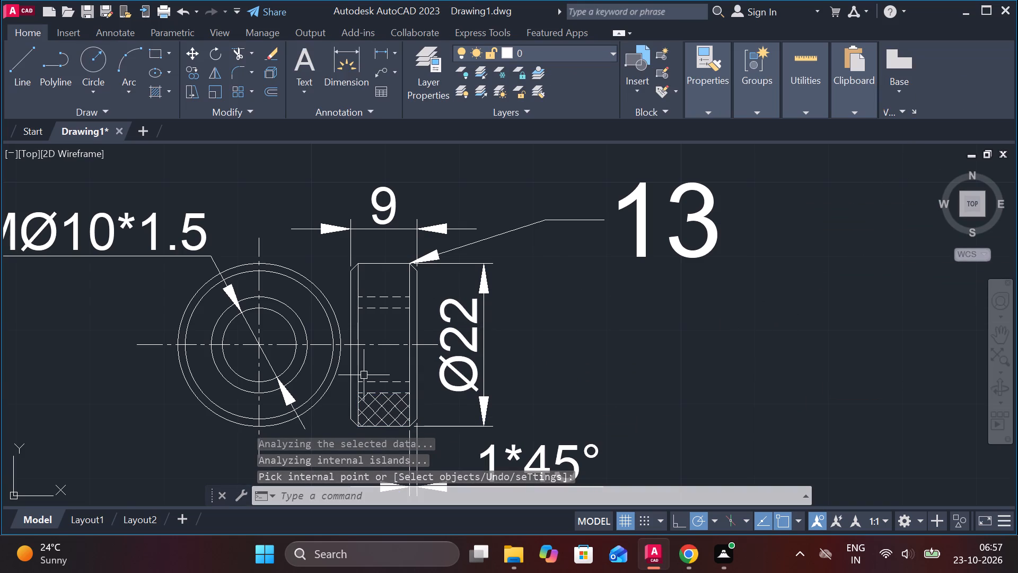
Draw short lines extending the two lower dashed lines to the rectangular view's outer edge on the side facing the circles.
scroll(349, 410, down, 2)
scroll(298, 417, up, 2)
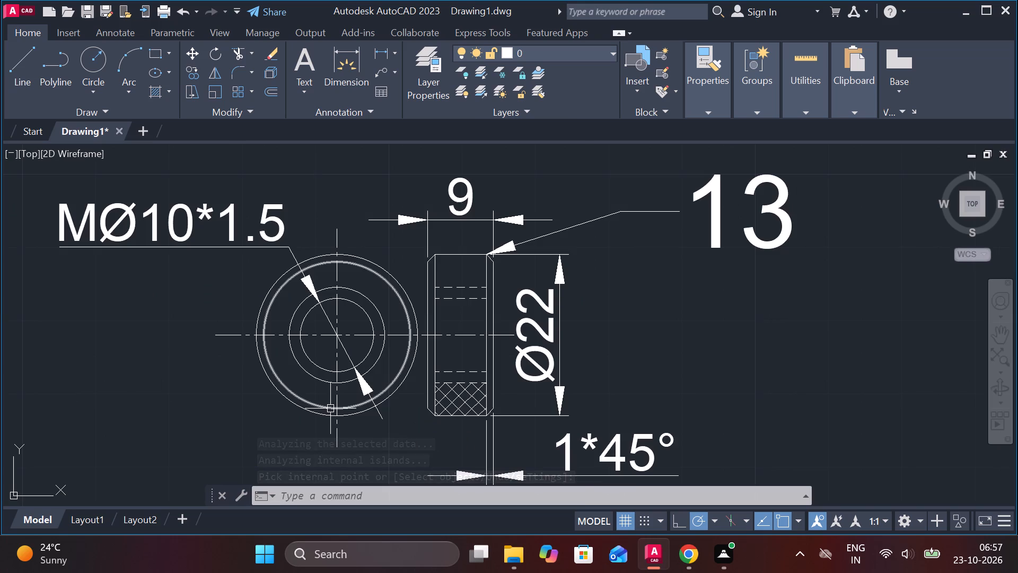
scroll(336, 405, up, 1)
scroll(496, 408, up, 2)
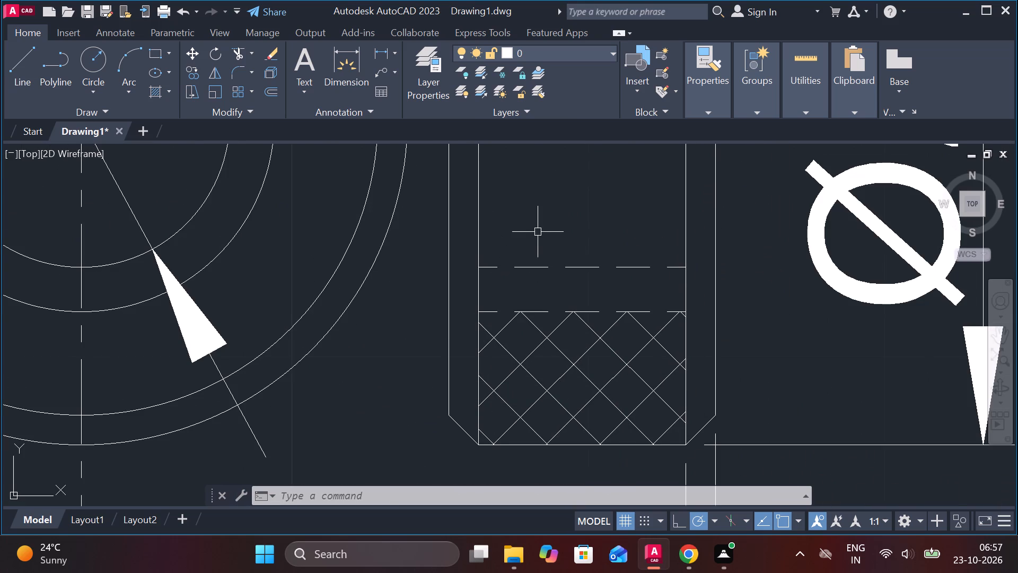
key(l)
key(Return)
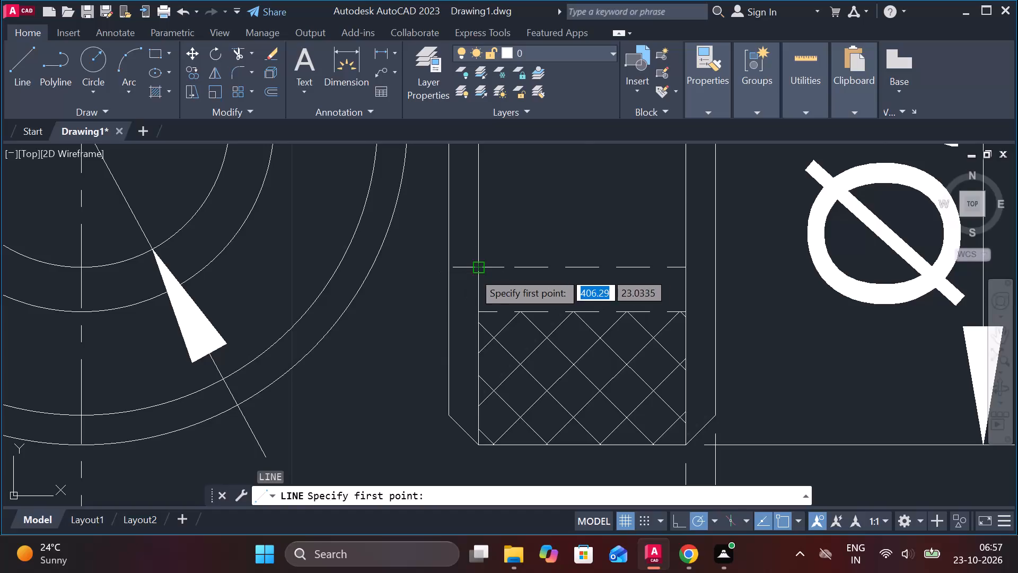
click(475, 272)
click(453, 271)
key(Escape)
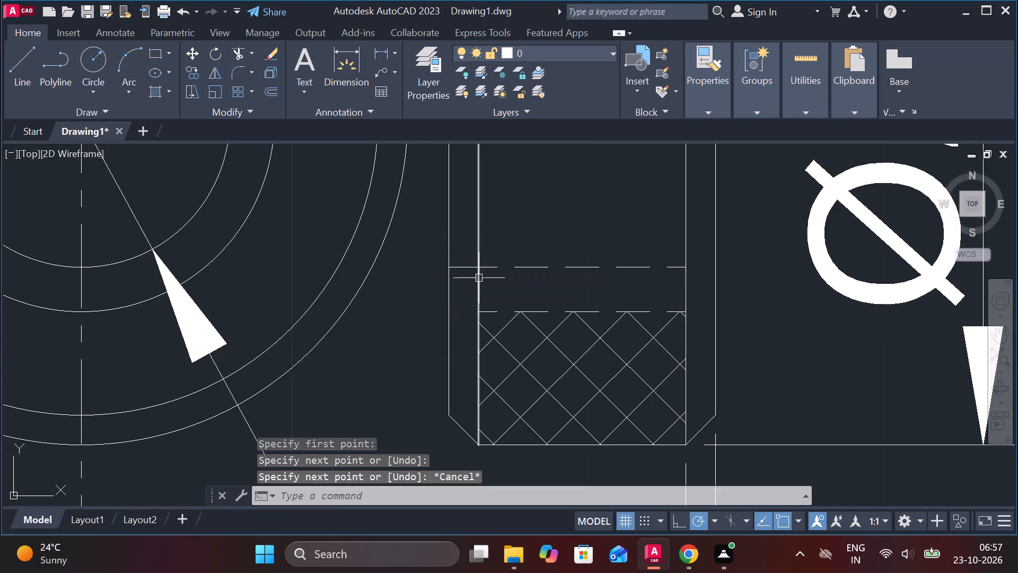
key(space)
click(474, 315)
click(445, 317)
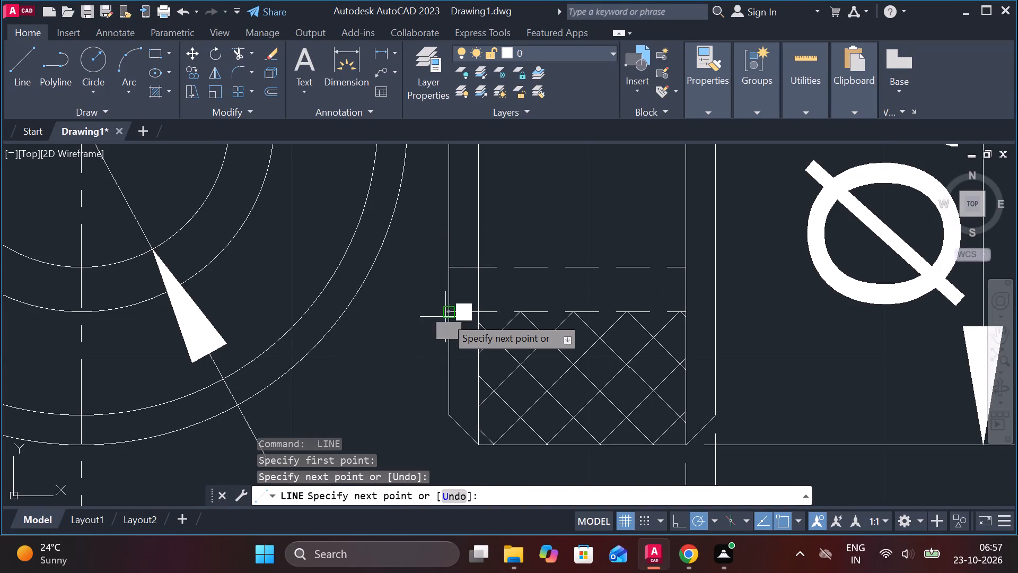
key(Escape)
Draw short lines extending the two lower dashed lines to the rectangular view's outer edge on the side away from the circles.
key(space)
click(695, 267)
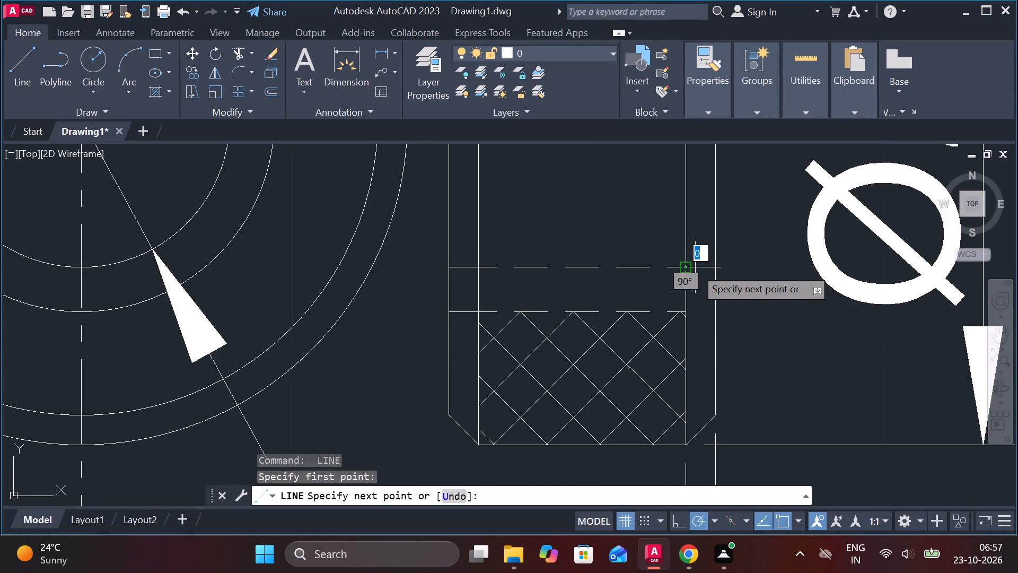
click(718, 267)
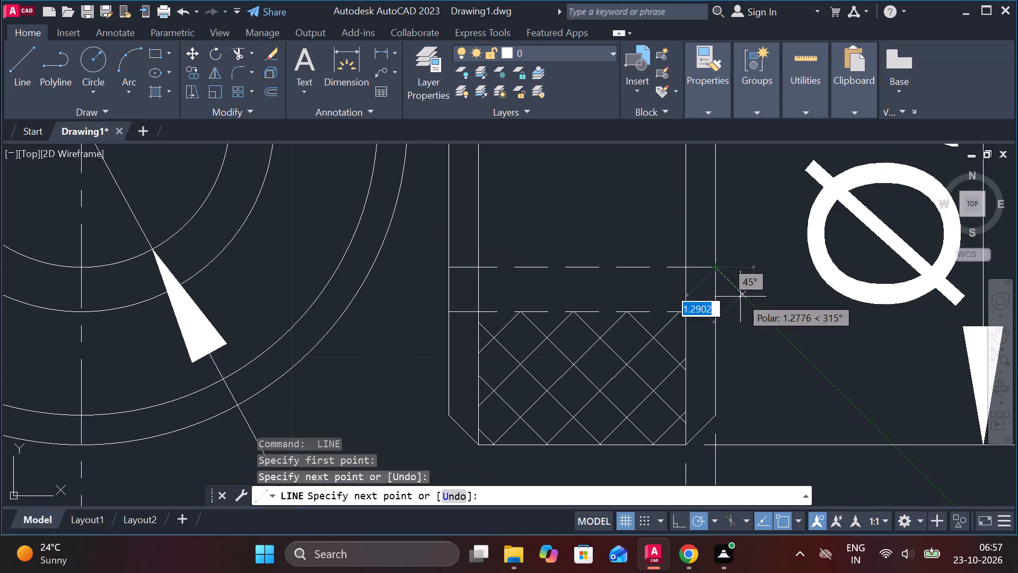
key(Escape)
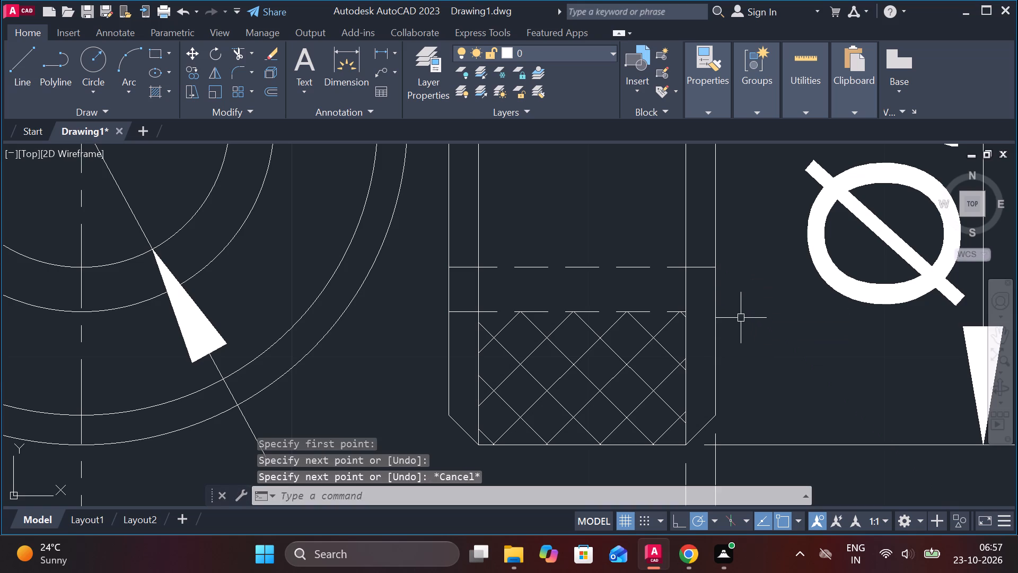
key(space)
click(687, 312)
click(720, 310)
key(Escape)
Draw short lines extending the two upper dashed lines to the rectangular view's outer edge on the side away from the circles.
scroll(725, 309, down, 2)
middle_drag(696, 219, 644, 392)
scroll(636, 369, up, 3)
key(space)
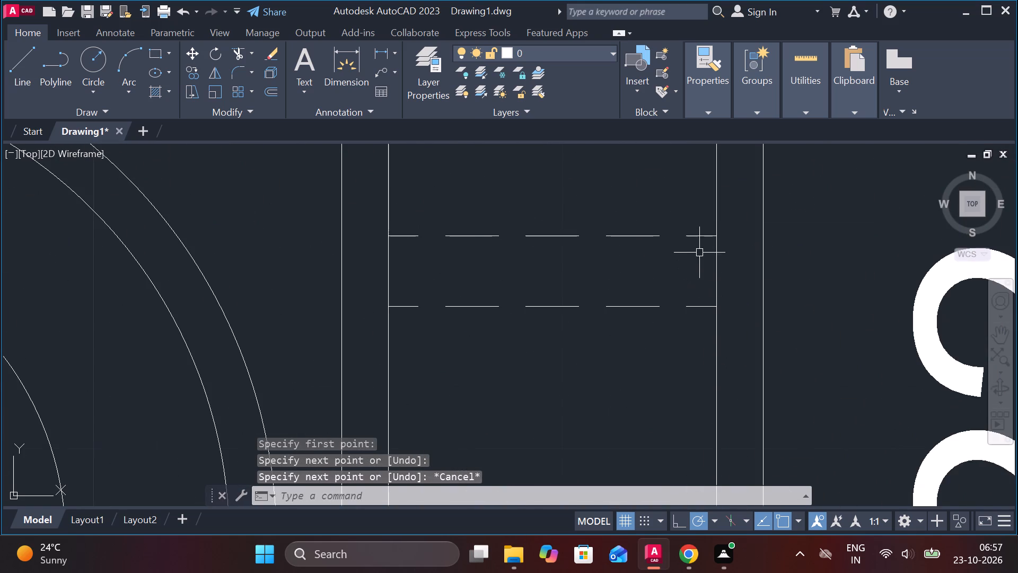
click(709, 245)
click(767, 239)
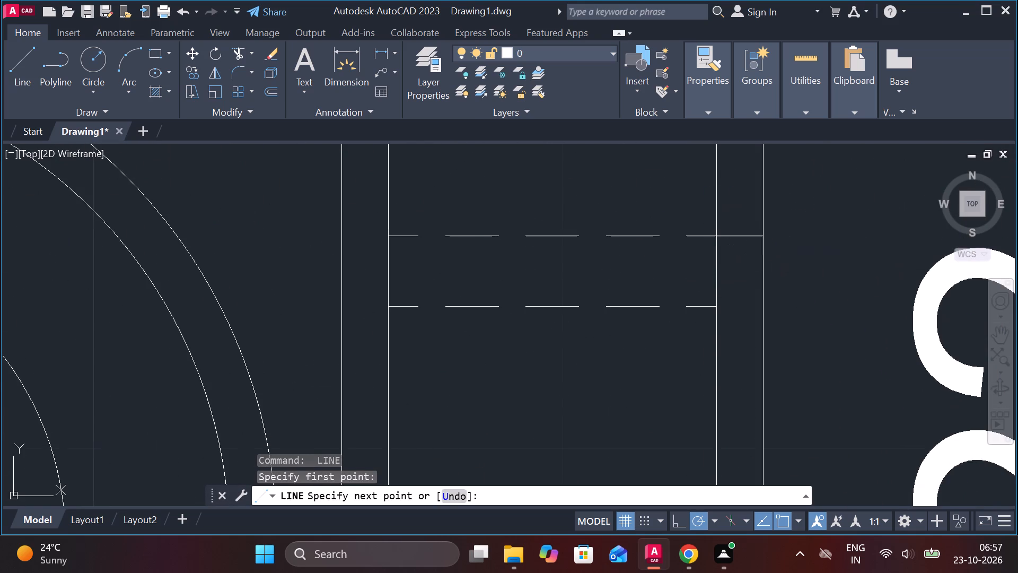
key(Escape)
key(space)
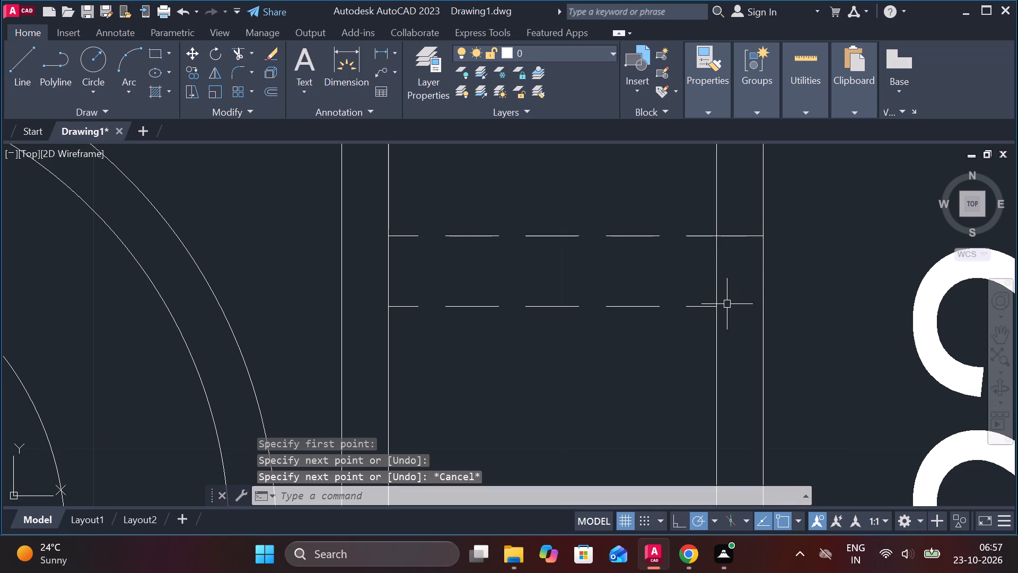
click(723, 306)
click(761, 305)
key(Escape)
Draw short lines extending the two upper dashed lines to the rectangular view's outer edge on the side facing the circles.
key(space)
click(380, 237)
click(349, 237)
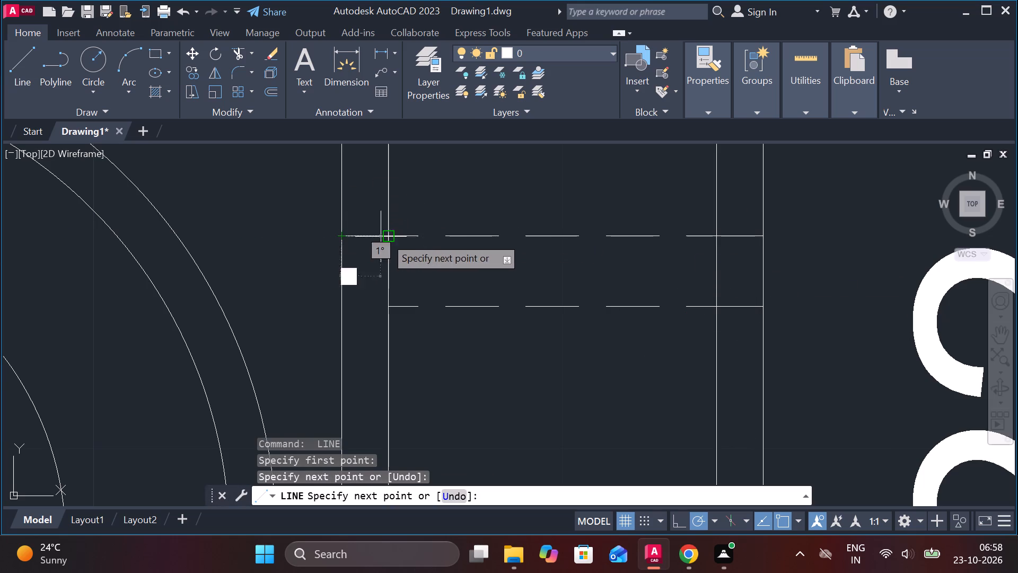
key(Escape)
key(space)
click(391, 310)
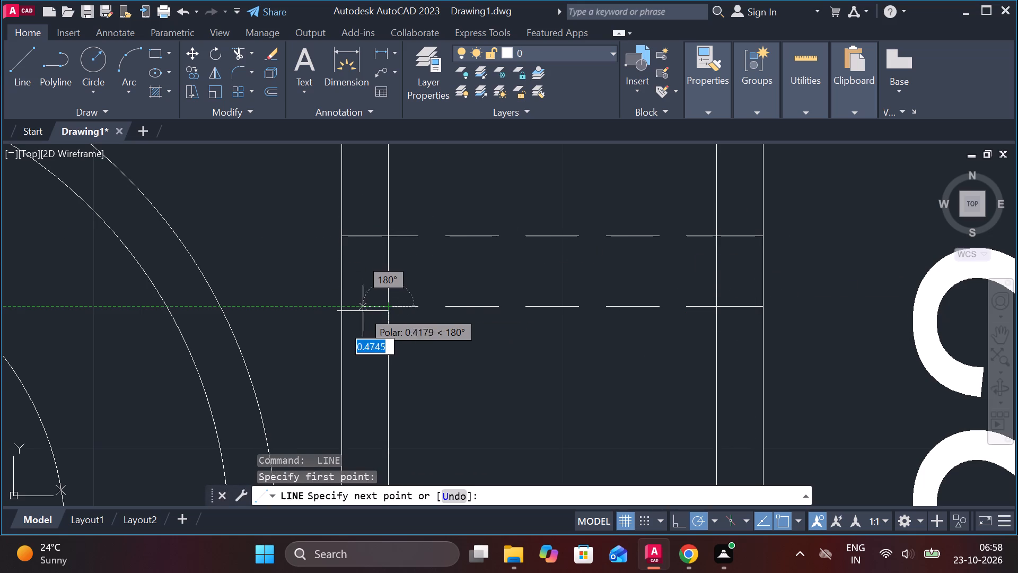
click(347, 308)
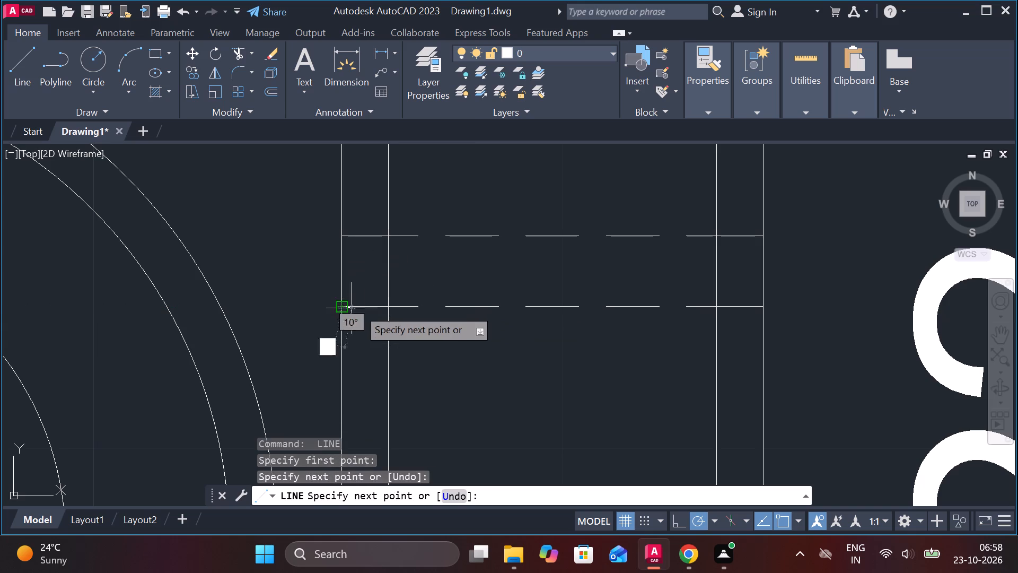
key(Escape)
Move all of part 13, with its dimensions and callouts, up beside the chamfered end of the long shaft.
scroll(588, 313, down, 6)
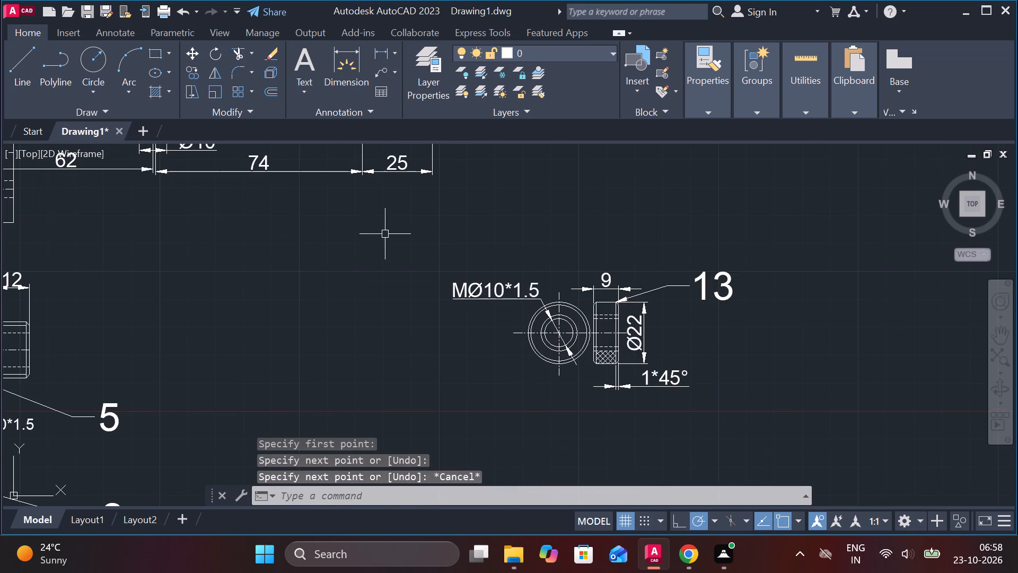
drag(385, 234, 435, 239)
click(861, 416)
key(m)
key(Return)
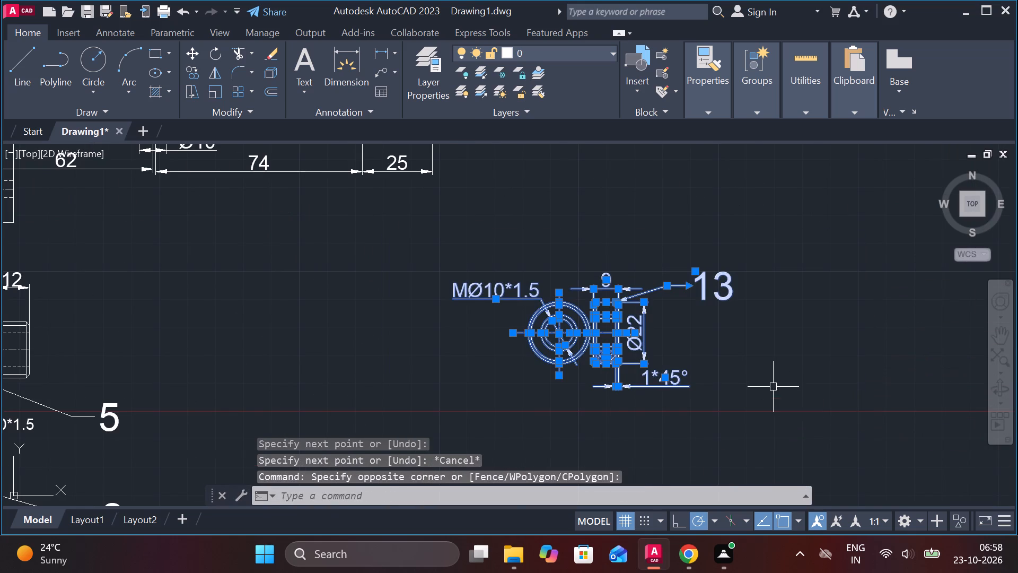
click(773, 387)
scroll(773, 387, down, 3)
scroll(752, 389, up, 2)
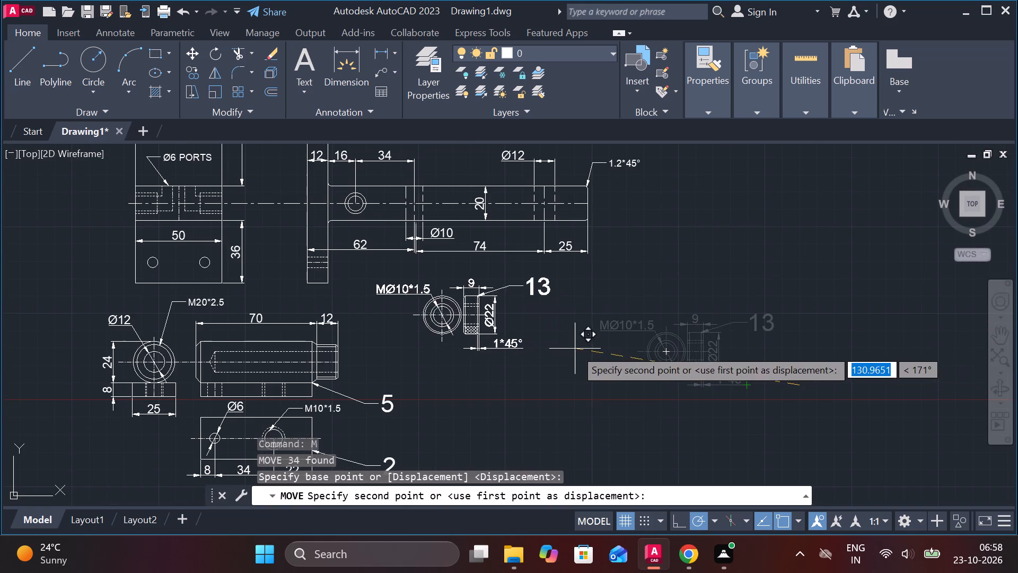
click(812, 252)
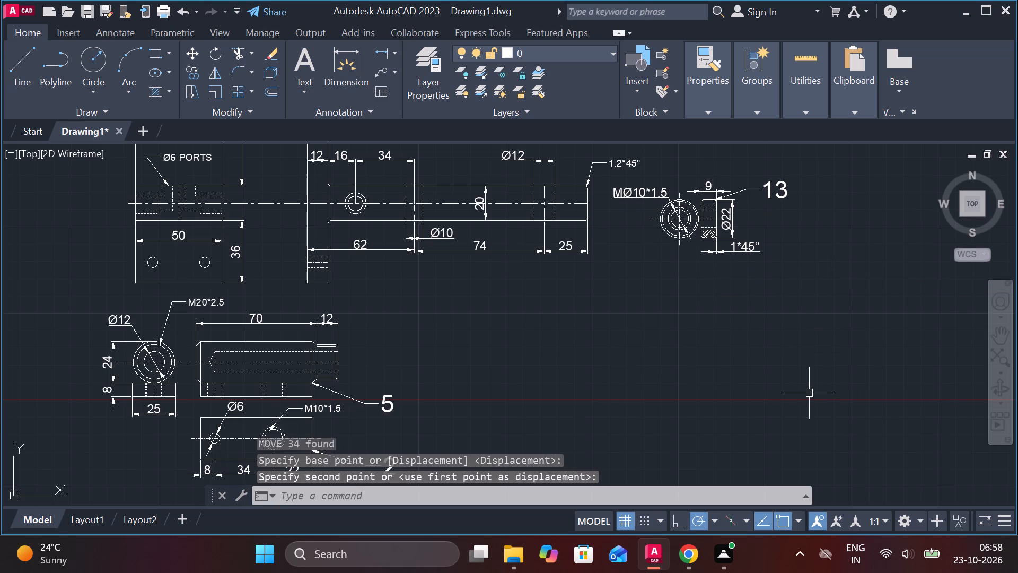
Start a new line in the empty area below part 13, beside parts 5 and 2.
middle_drag(808, 393, 766, 419)
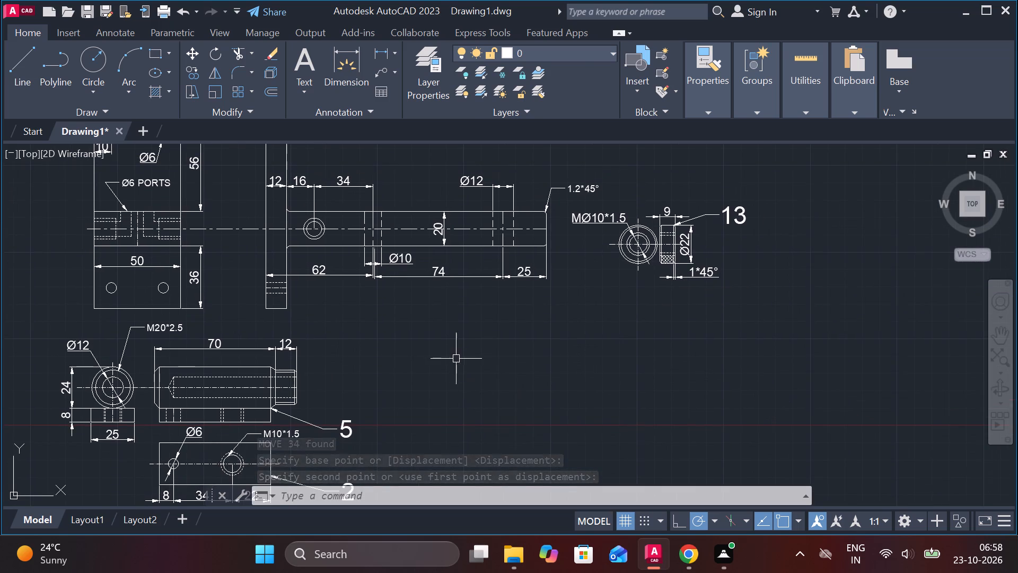
scroll(456, 359, up, 1)
middle_drag(450, 359, 300, 88)
key(l)
key(Return)
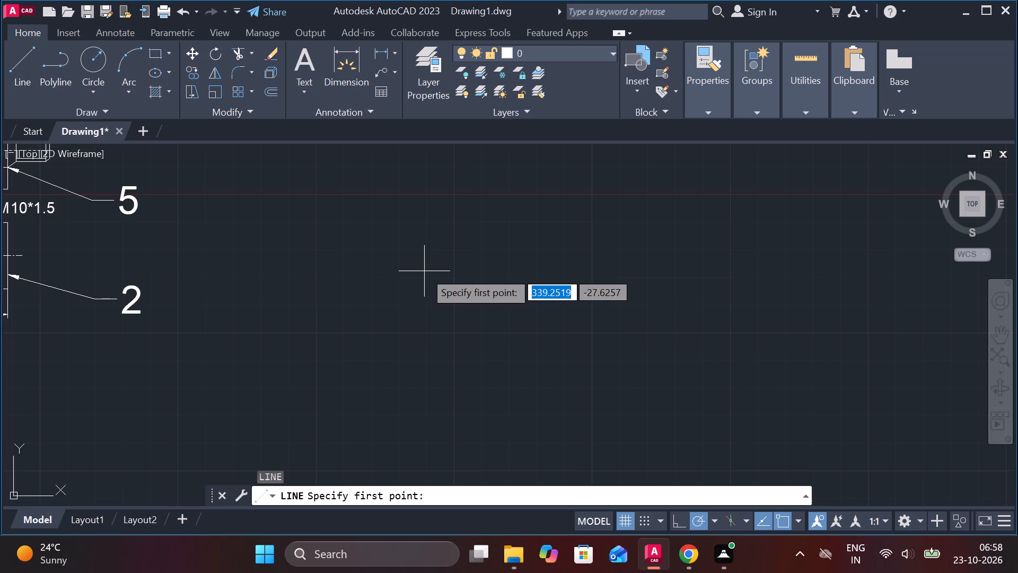
scroll(424, 271, down, 3)
scroll(463, 244, up, 2)
middle_drag(470, 244, 472, 244)
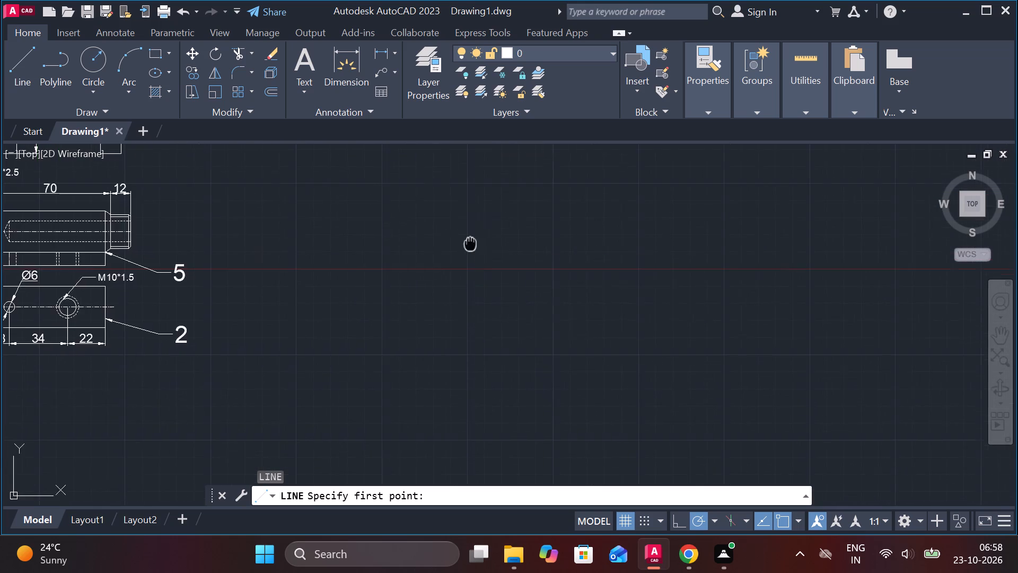
middle_drag(472, 244, 483, 371)
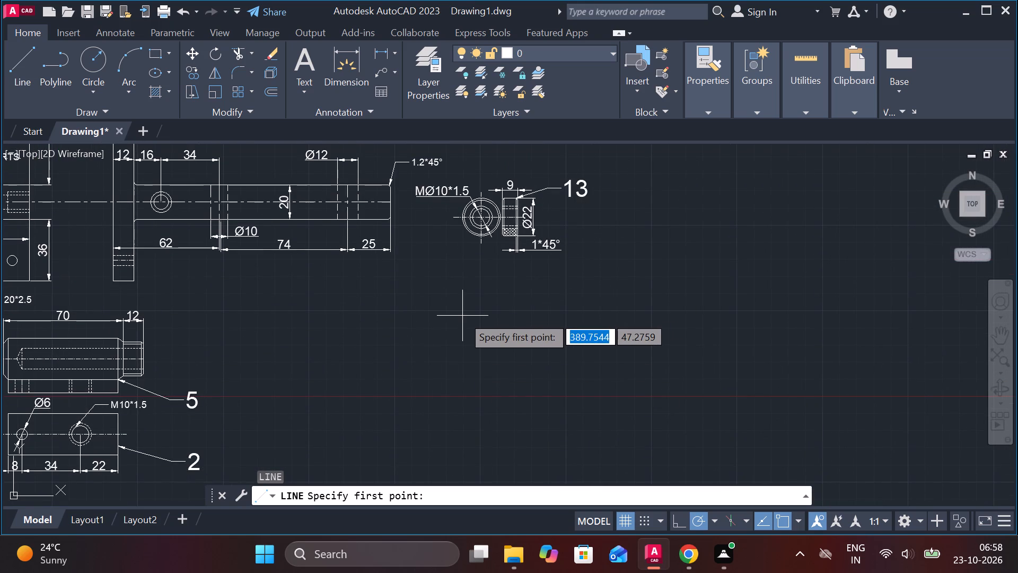
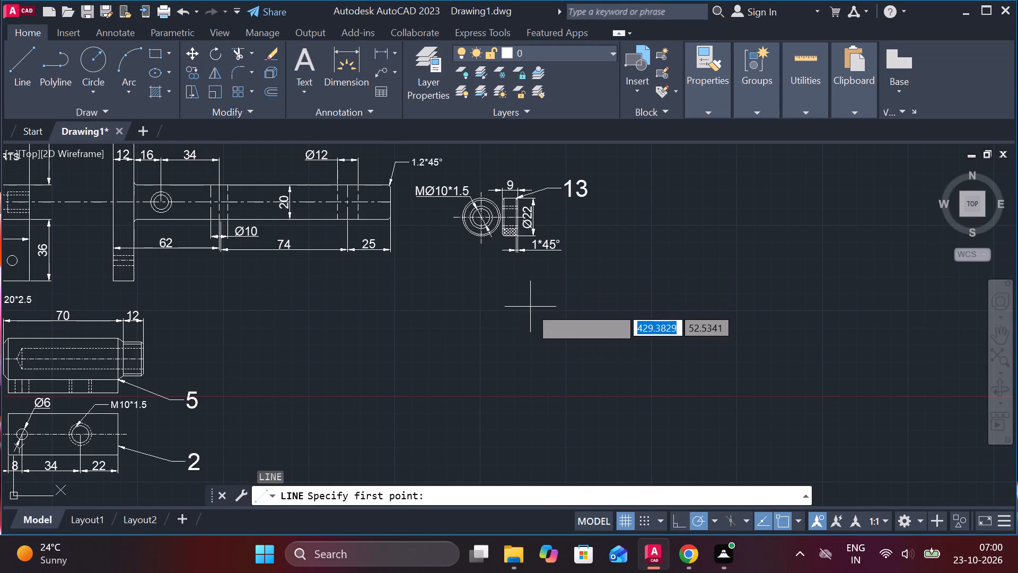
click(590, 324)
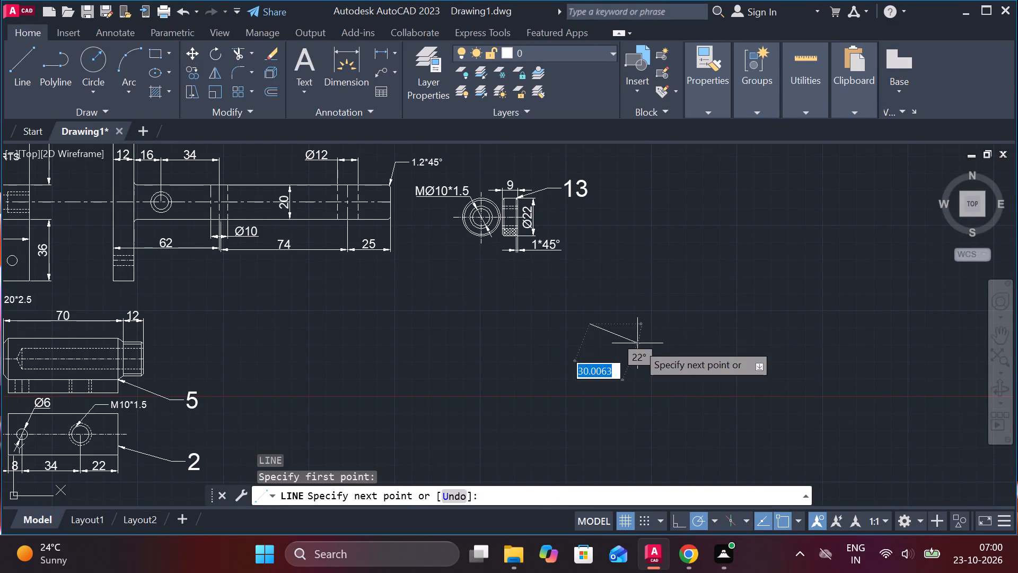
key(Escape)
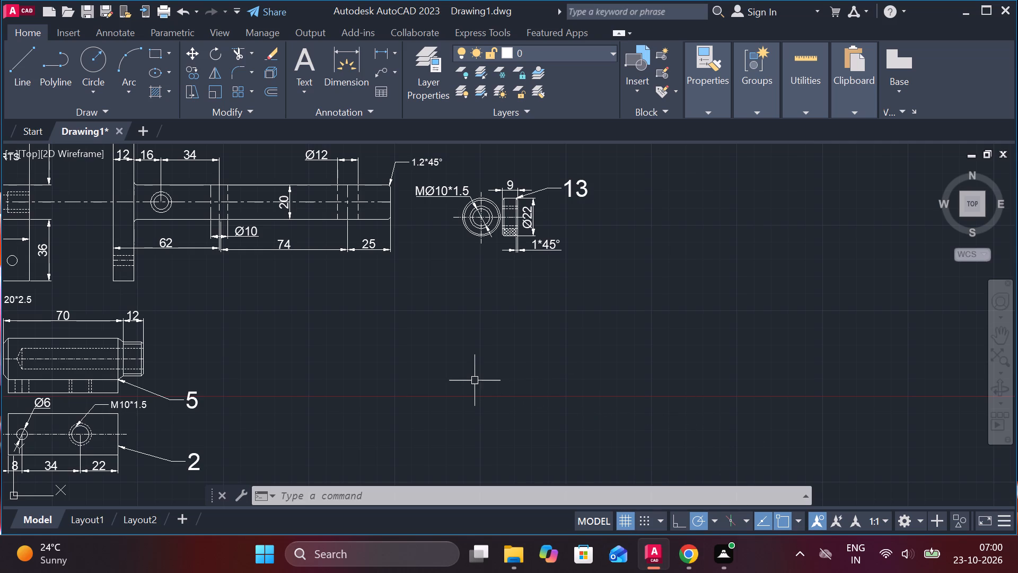
Draw a circle of diameter 10 in the empty area below part 13.
scroll(482, 379, up, 1)
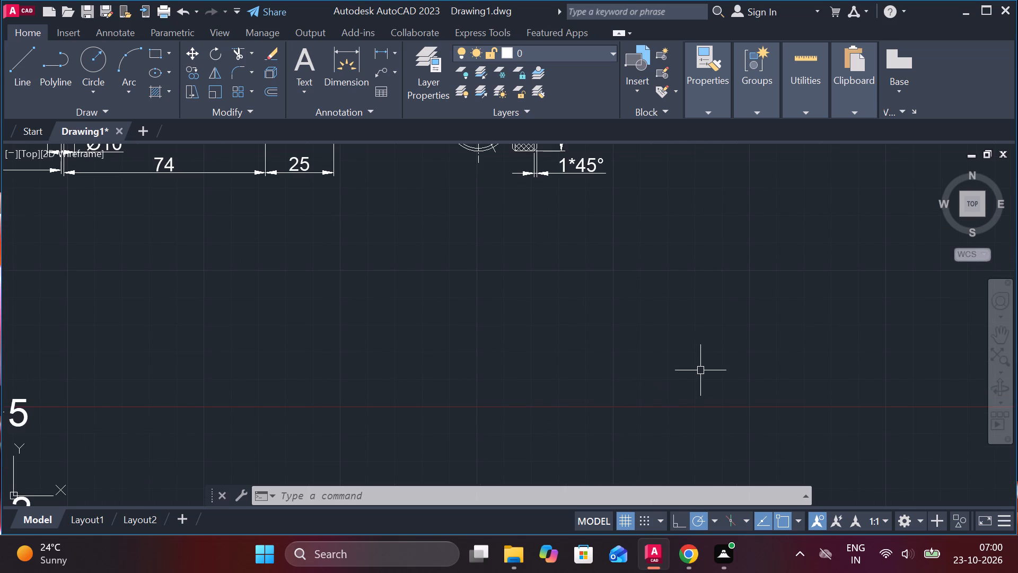
scroll(754, 338, down, 2)
scroll(718, 335, up, 1)
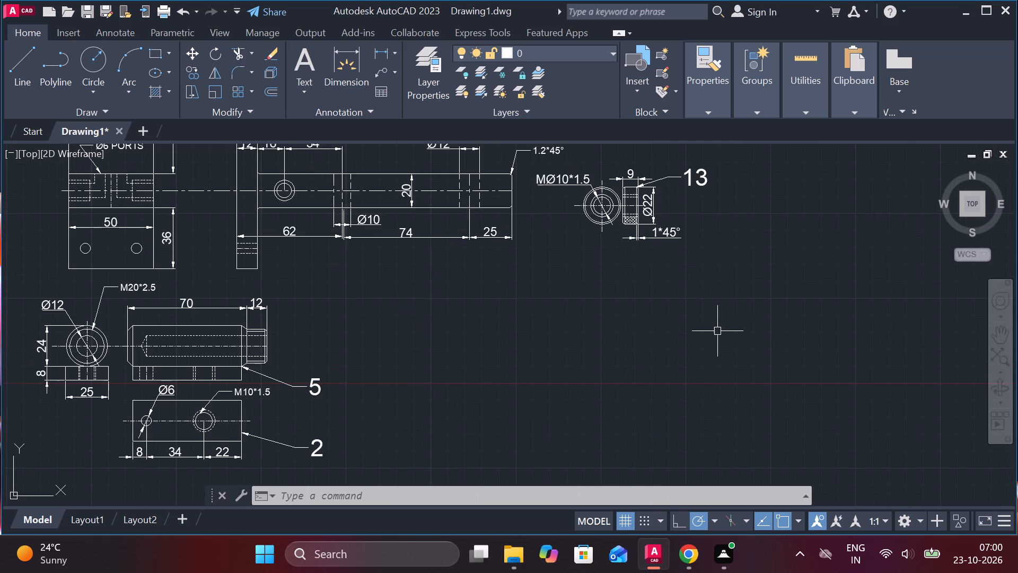
scroll(681, 390, up, 3)
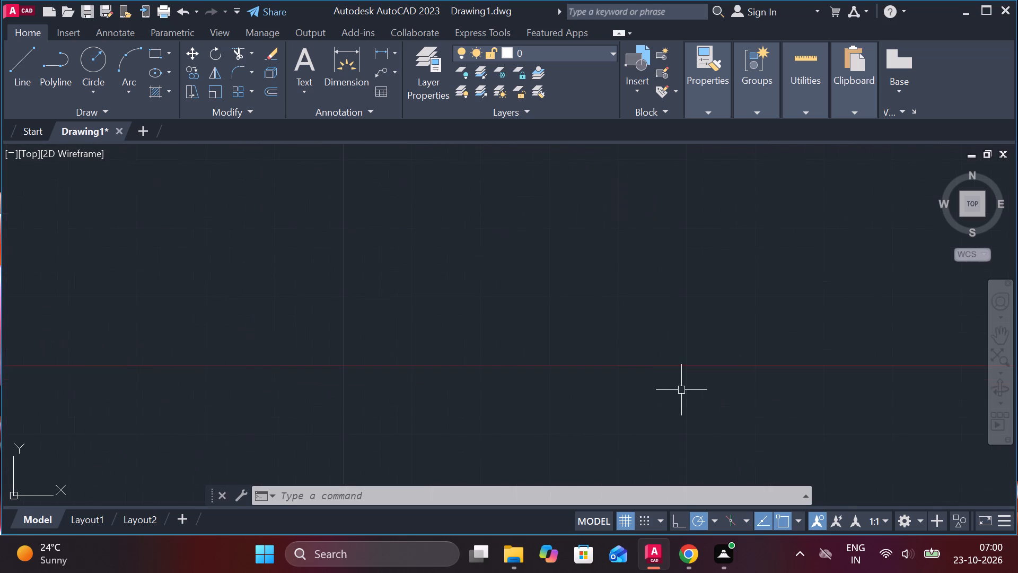
key(c)
key(space)
click(510, 242)
text(D 1-)
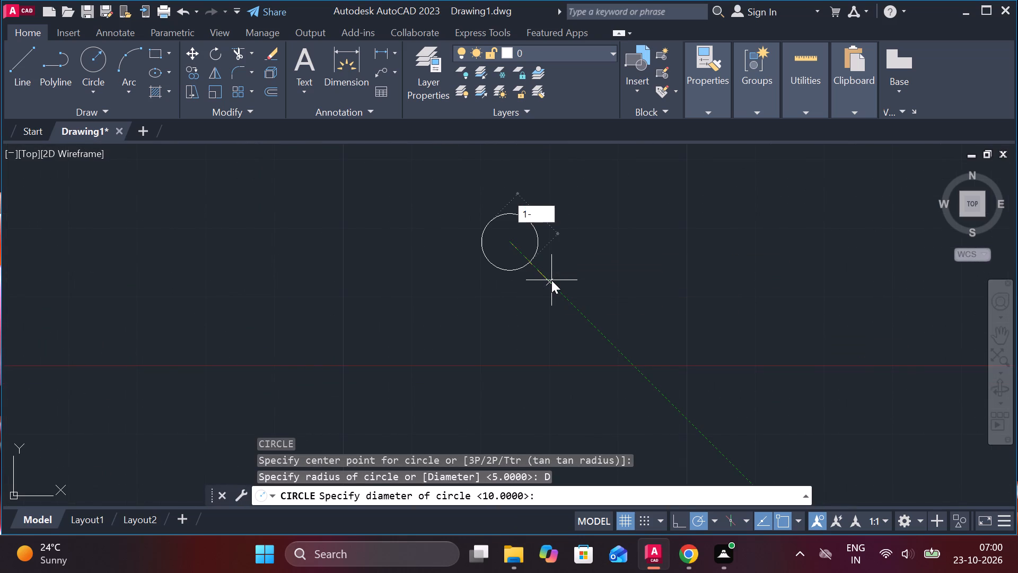
key(BackSpace)
key(0)
key(Return)
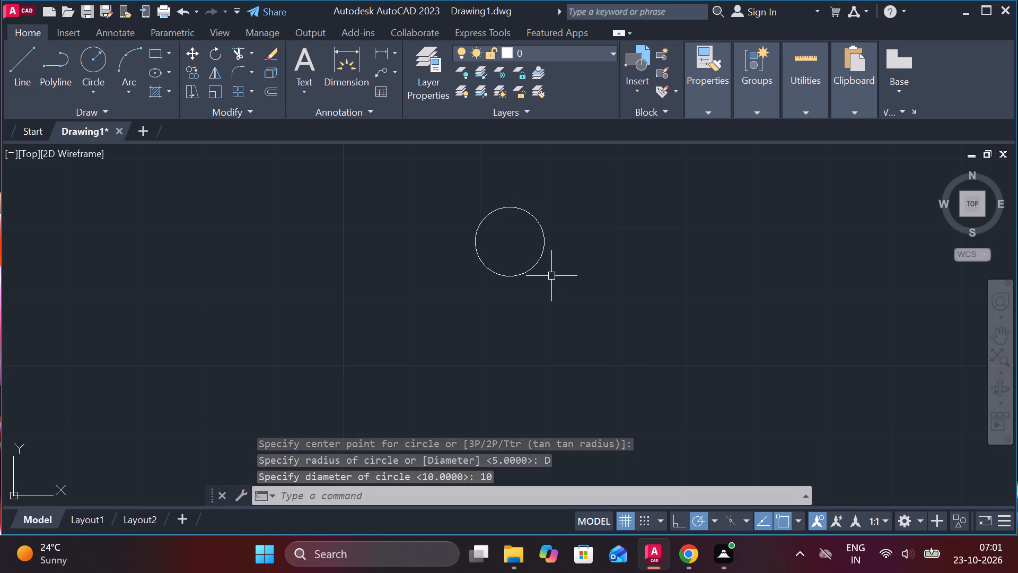
Draw a concentric circle of diameter 8.5 inside the diameter 10 circle.
scroll(537, 247, up, 1)
text(C)
key(space)
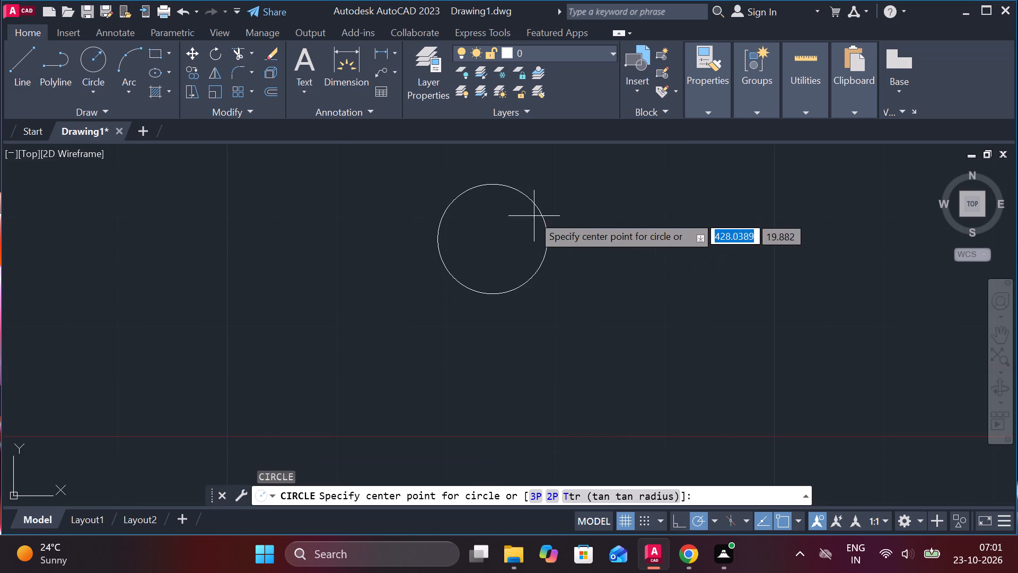
click(488, 239)
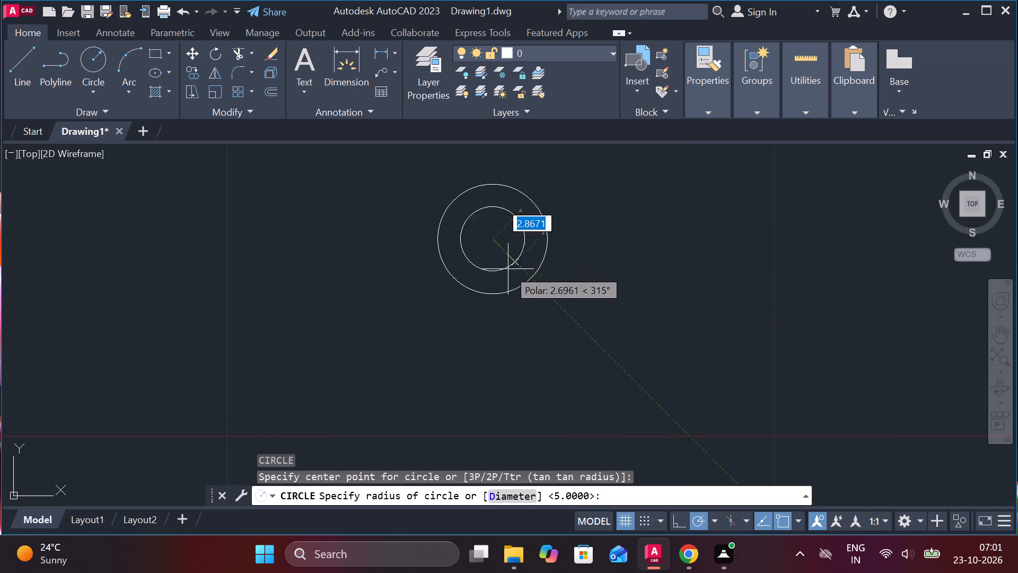
text(D 8.)
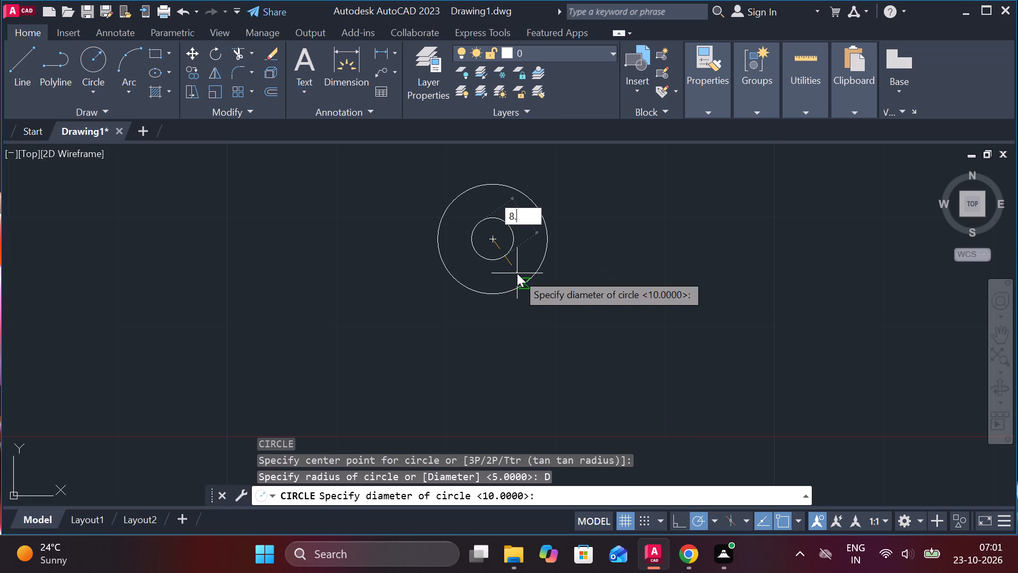
key(5)
key(Return)
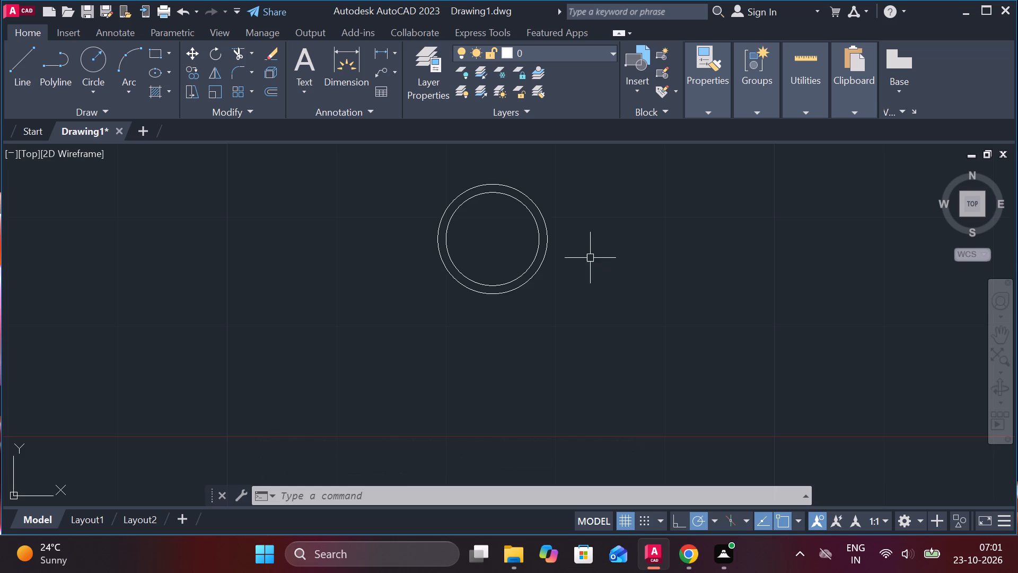
Draw a diagonal construction line from the circles' centre down-left past the outer circle, and trim off its end outside that circle.
key(l)
key(Return)
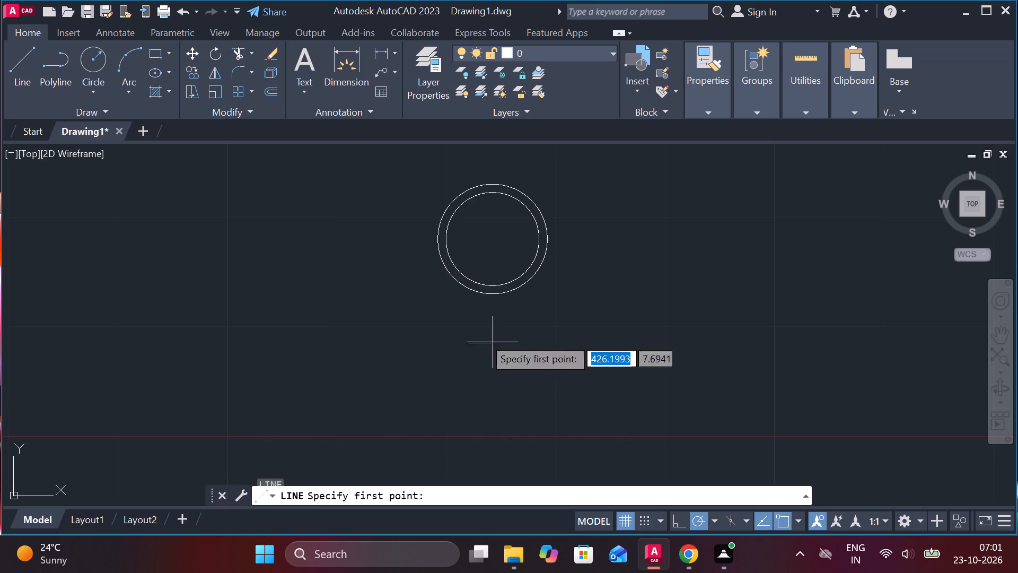
scroll(452, 288, up, 2)
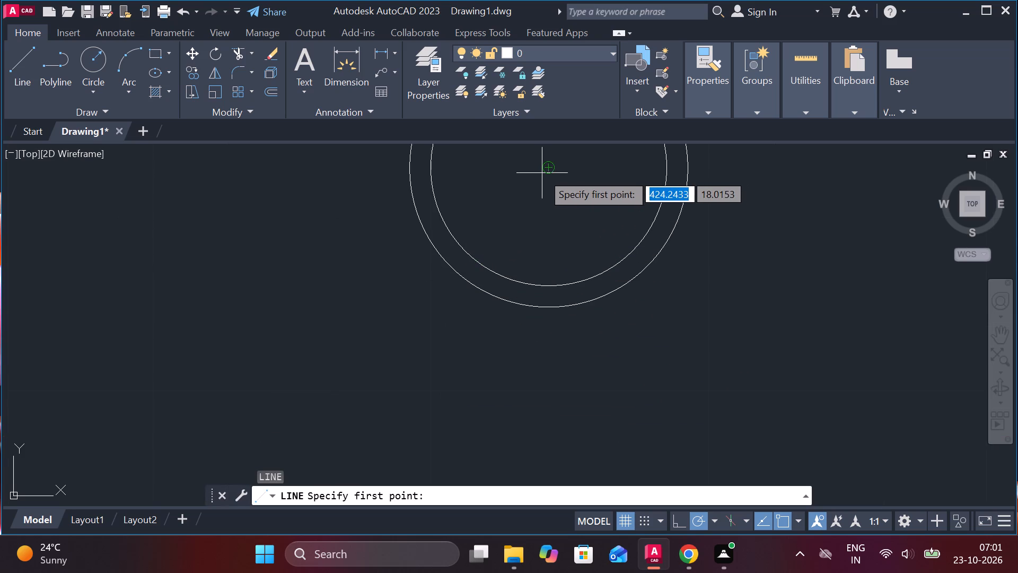
click(546, 170)
click(396, 316)
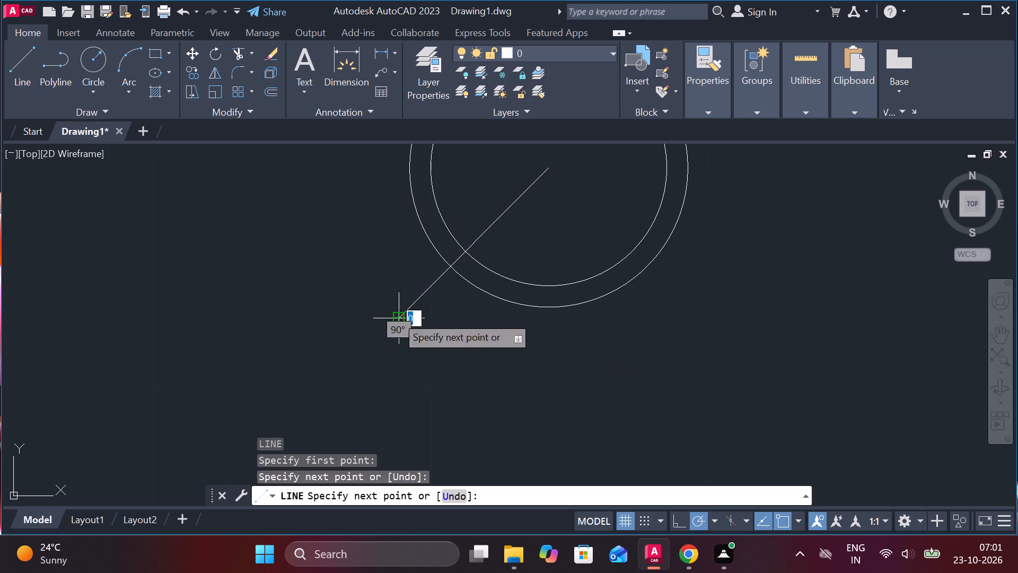
key(Escape)
text(TR)
key(space)
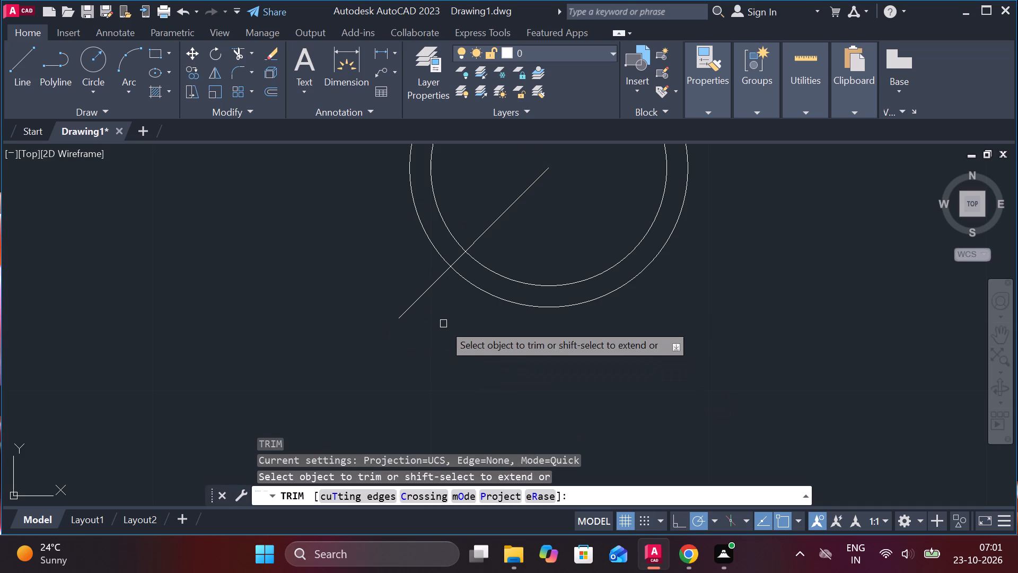
click(426, 294)
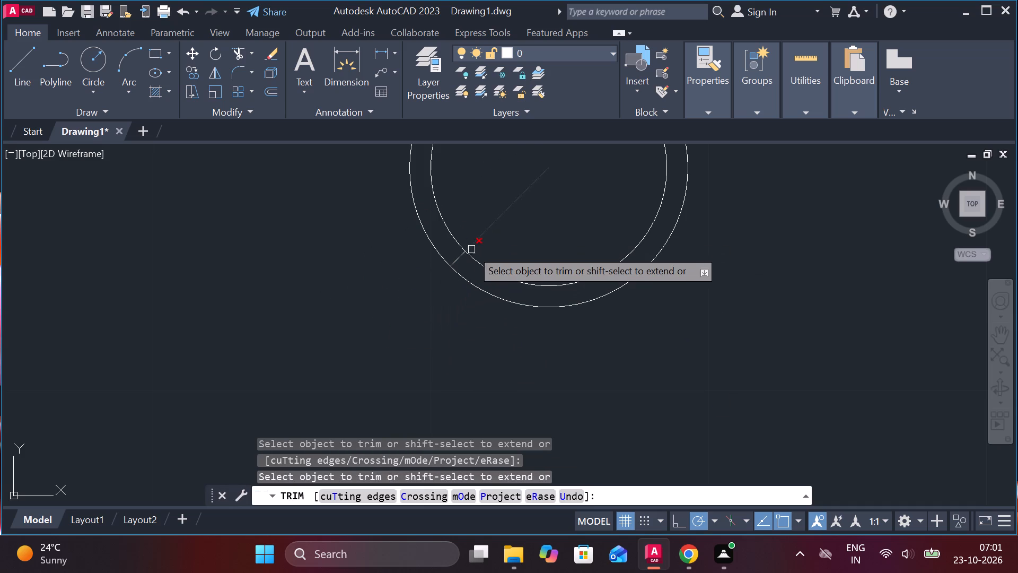
key(Escape)
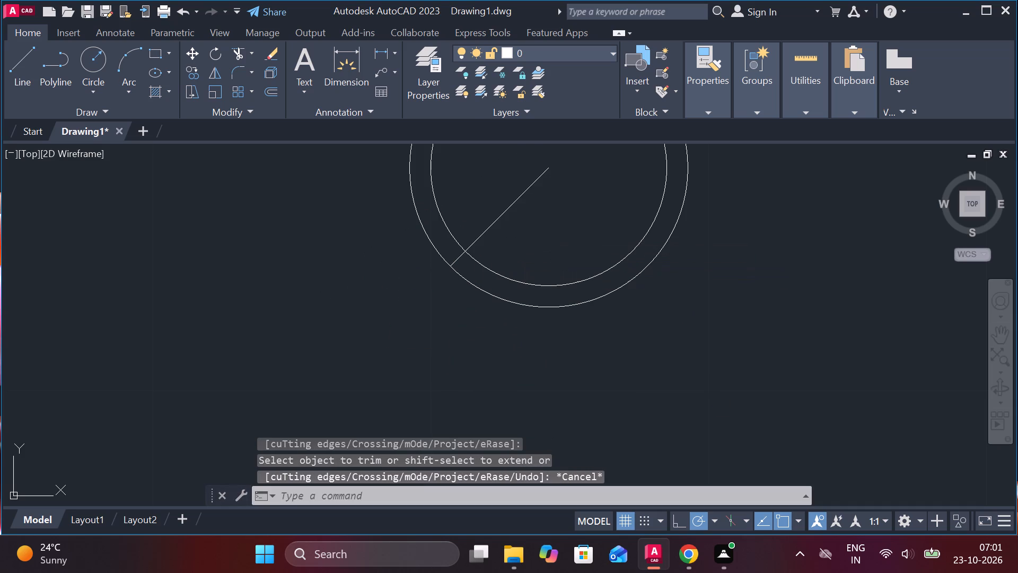
Draw a horizontal construction line from the circles' centre leftward past the outer circle.
key(l)
key(Return)
click(554, 172)
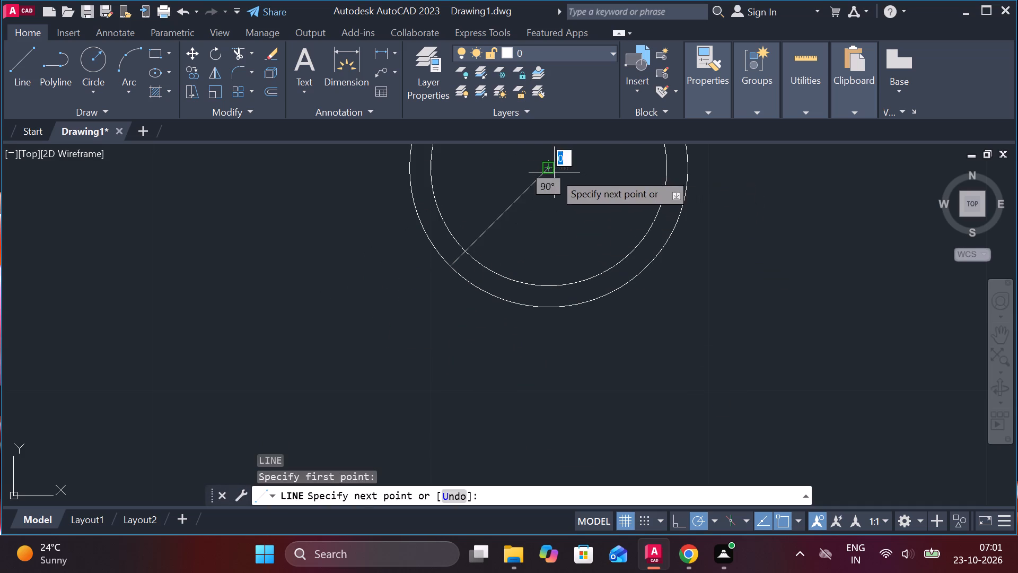
click(292, 179)
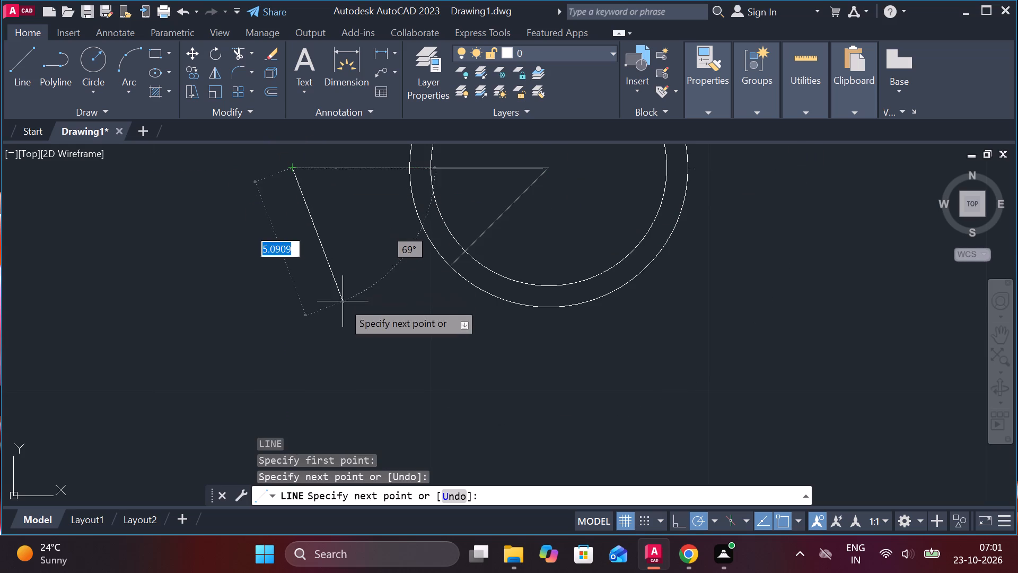
key(Escape)
Trim the inner circle's lower-left arc between the two construction lines and remove all remaining pieces of those lines.
text(TR)
key(space)
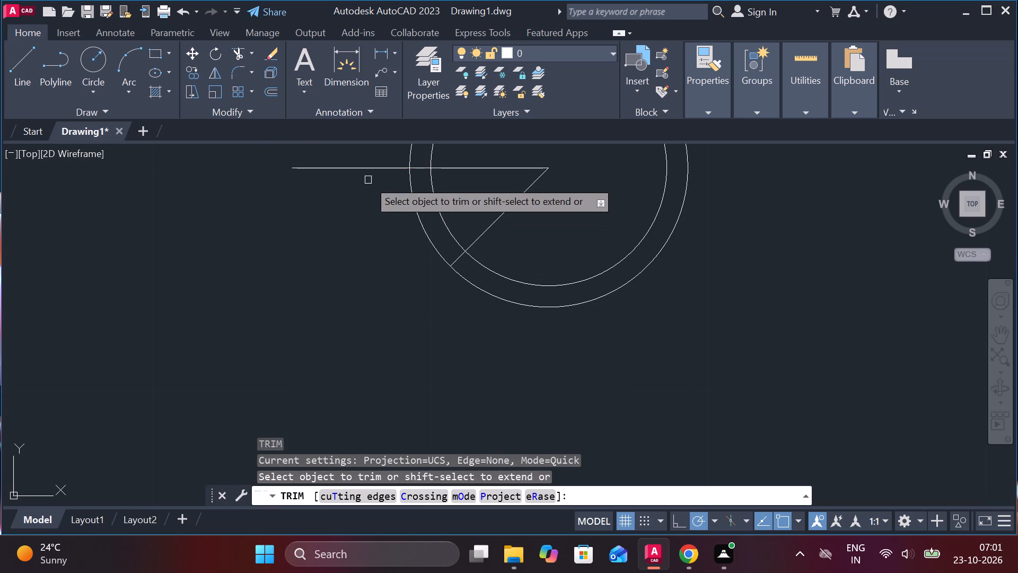
click(440, 204)
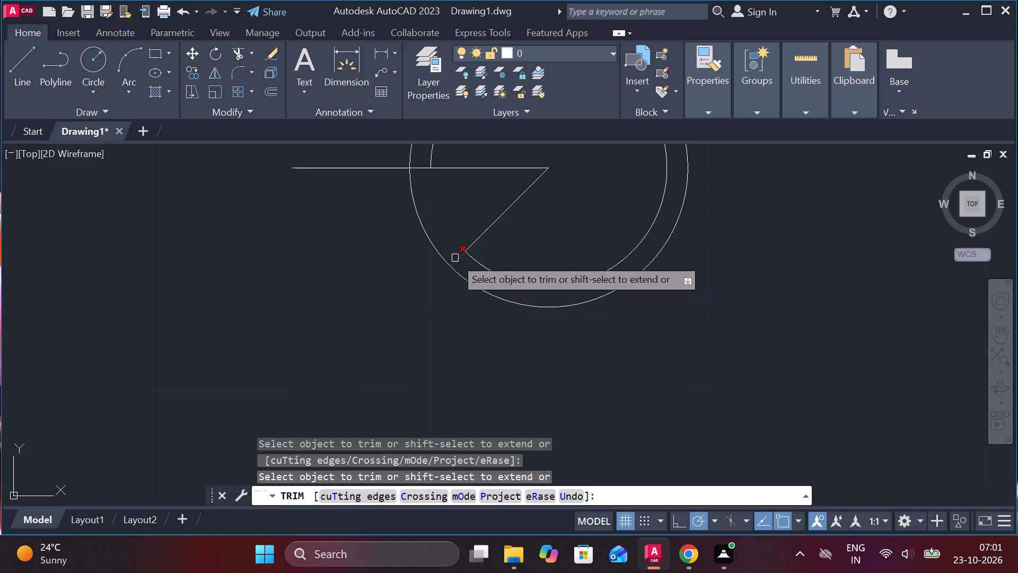
click(495, 232)
click(494, 222)
click(520, 170)
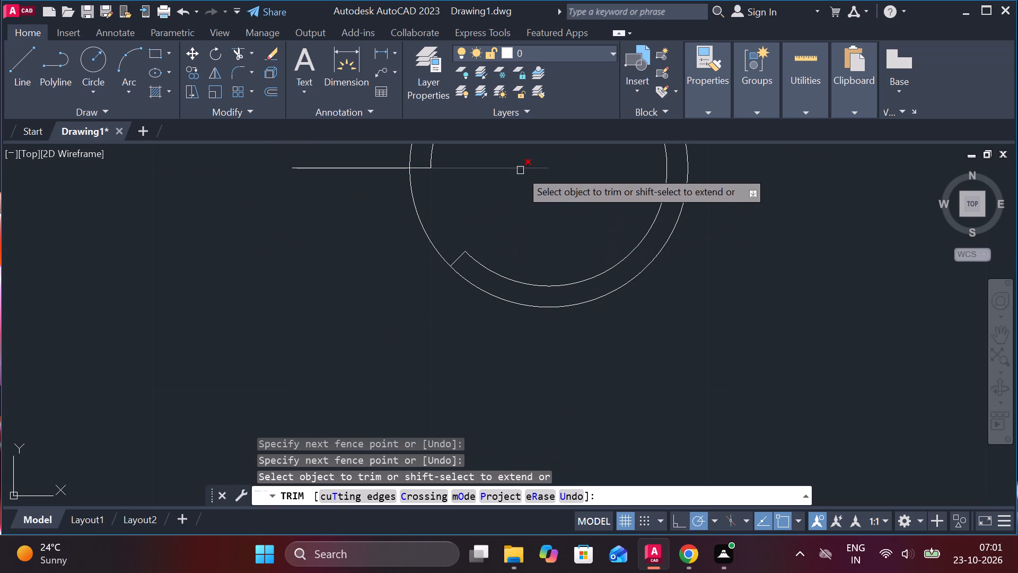
click(430, 170)
click(375, 167)
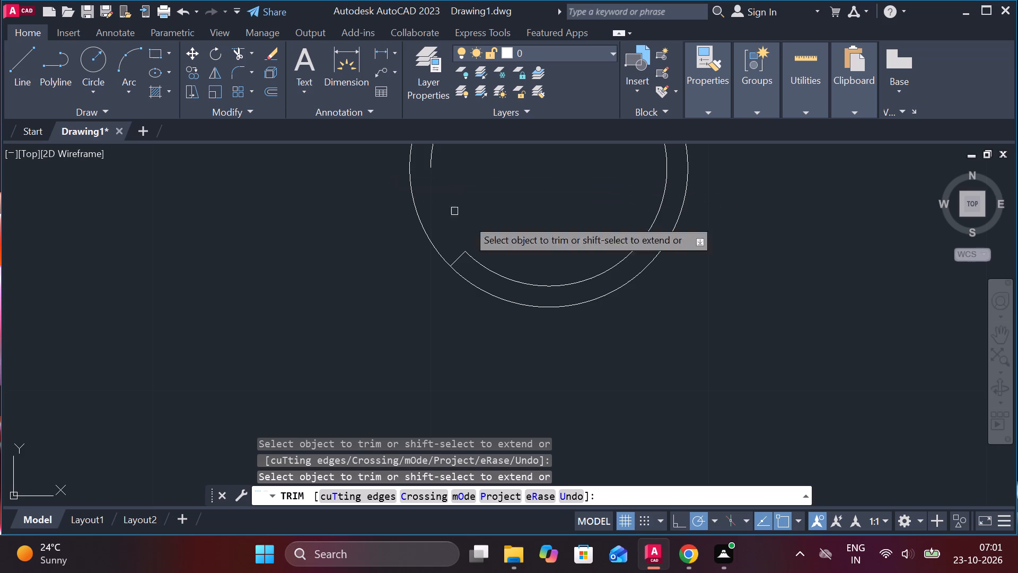
click(458, 258)
scroll(602, 341, down, 2)
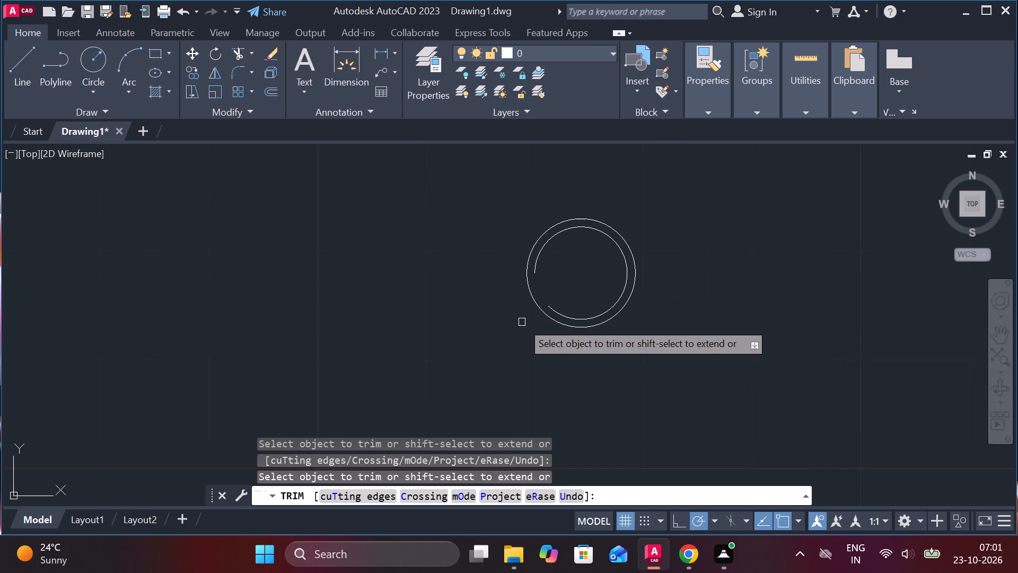
scroll(532, 322, down, 1)
key(Escape)
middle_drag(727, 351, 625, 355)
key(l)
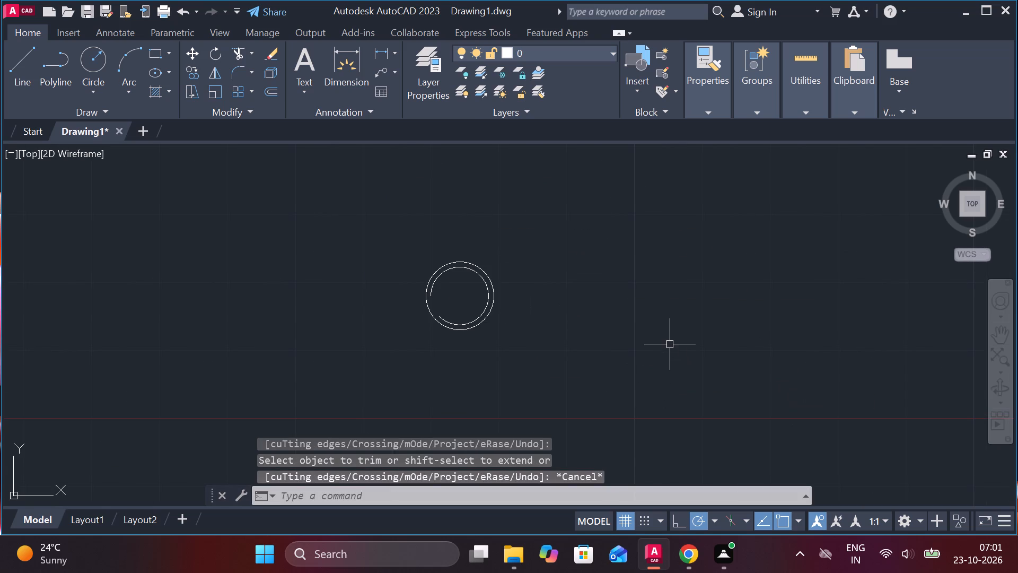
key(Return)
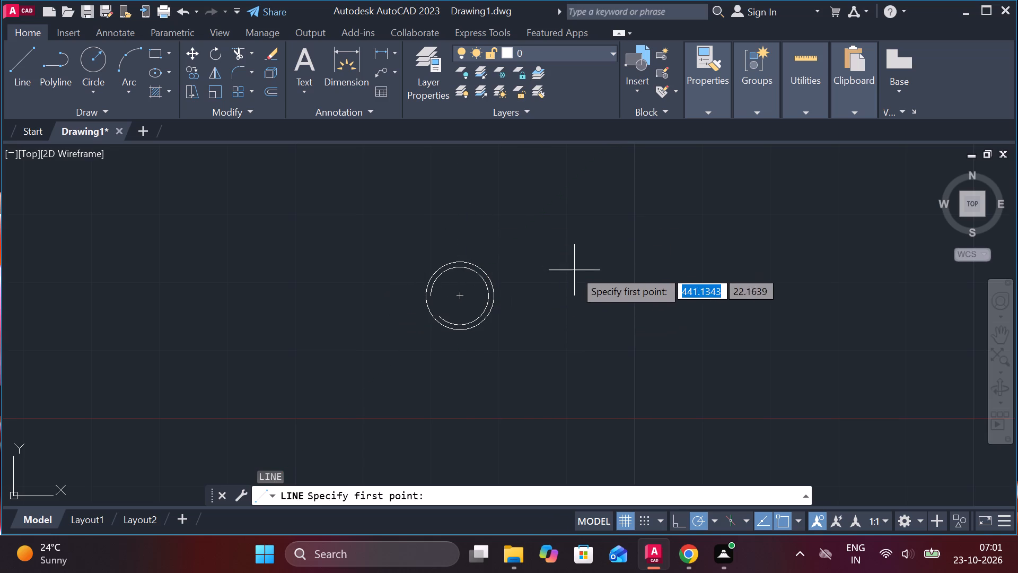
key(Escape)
Draw a closed rectangle 64 long and 10 high with lines beside the circles, its top edge level with the outer circle's top quadrant.
middle_drag(587, 292, 569, 292)
key(l)
key(Return)
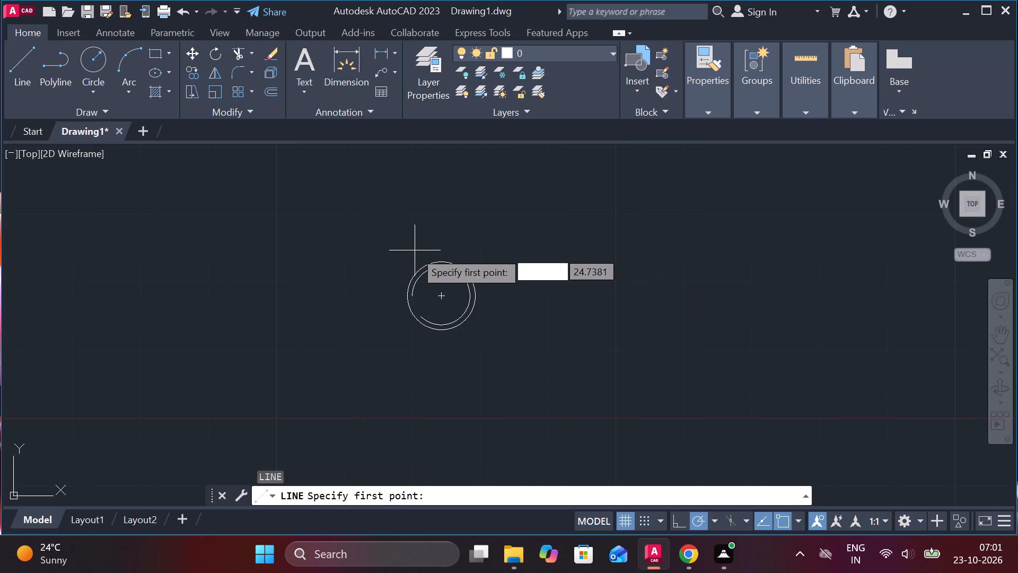
scroll(443, 254, up, 2)
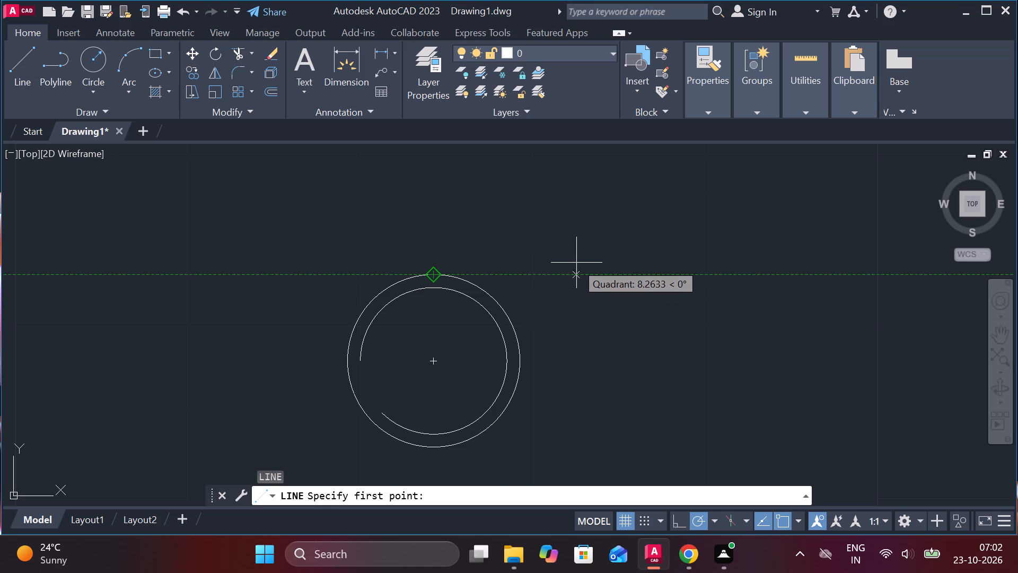
click(589, 263)
middle_drag(588, 402, 585, 377)
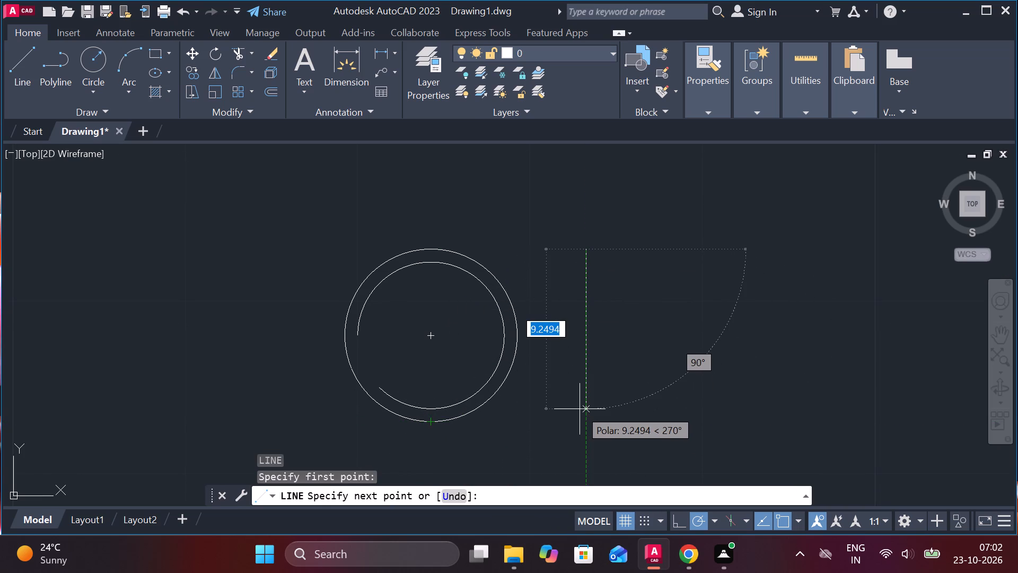
text(10)
key(Return)
scroll(635, 407, down, 2)
middle_drag(625, 407, 466, 350)
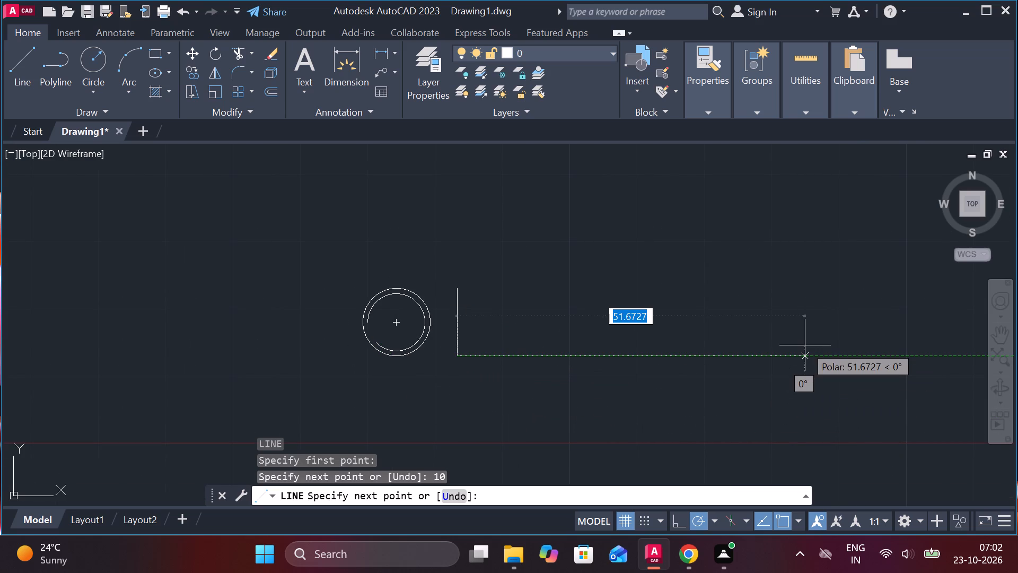
text(64)
key(Return)
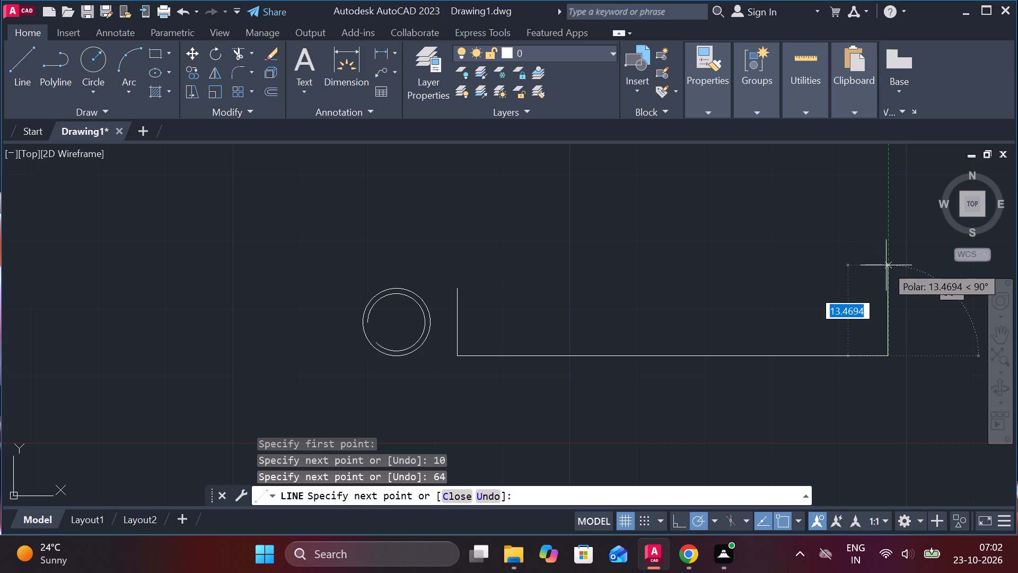
text(10)
key(Return)
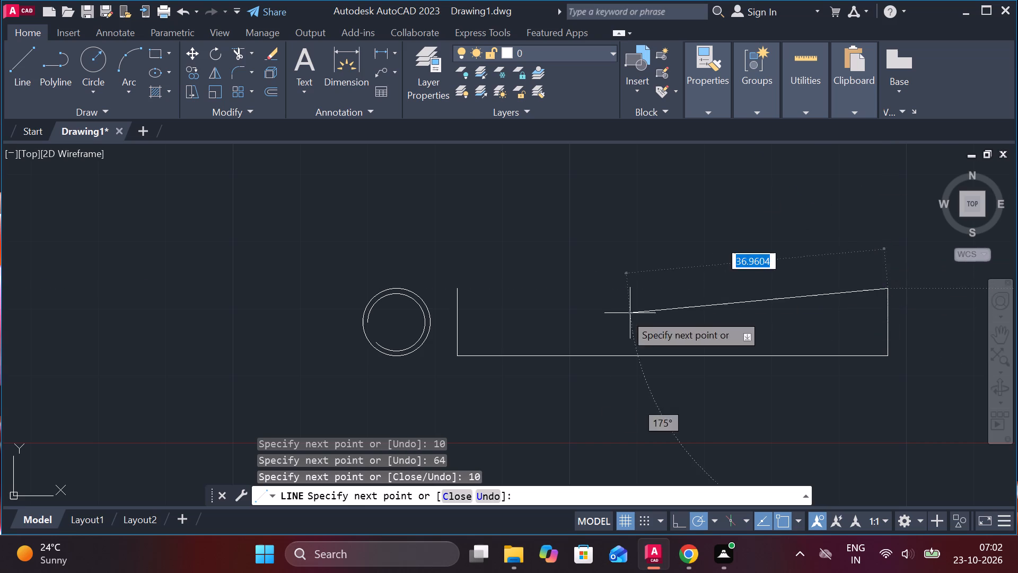
scroll(460, 294, up, 2)
click(442, 283)
scroll(556, 284, down, 3)
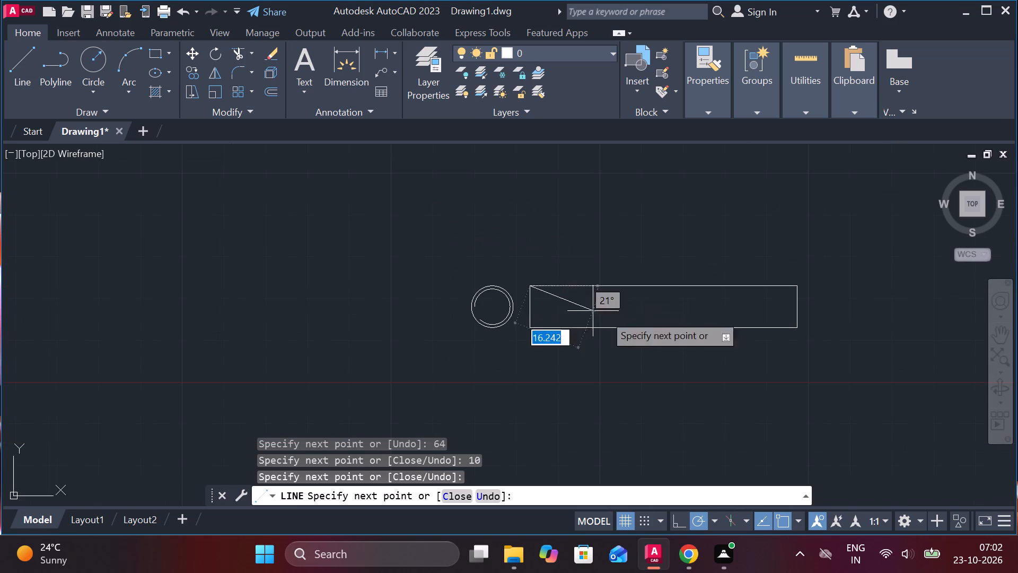
key(Escape)
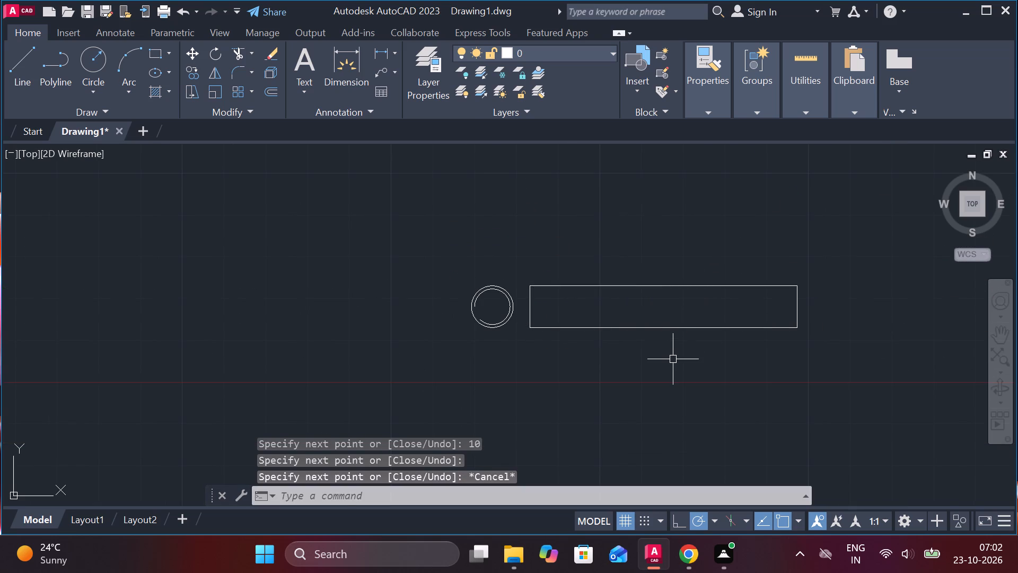
Offset the rectangle's left edge 8 inward and its right edge 25 inward.
middle_drag(713, 418, 654, 418)
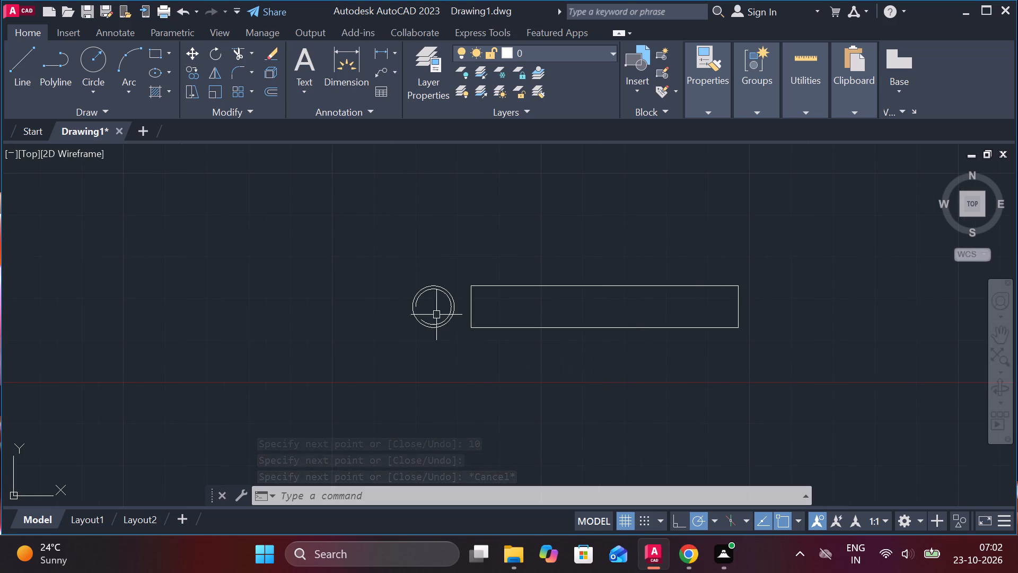
scroll(395, 299, up, 1)
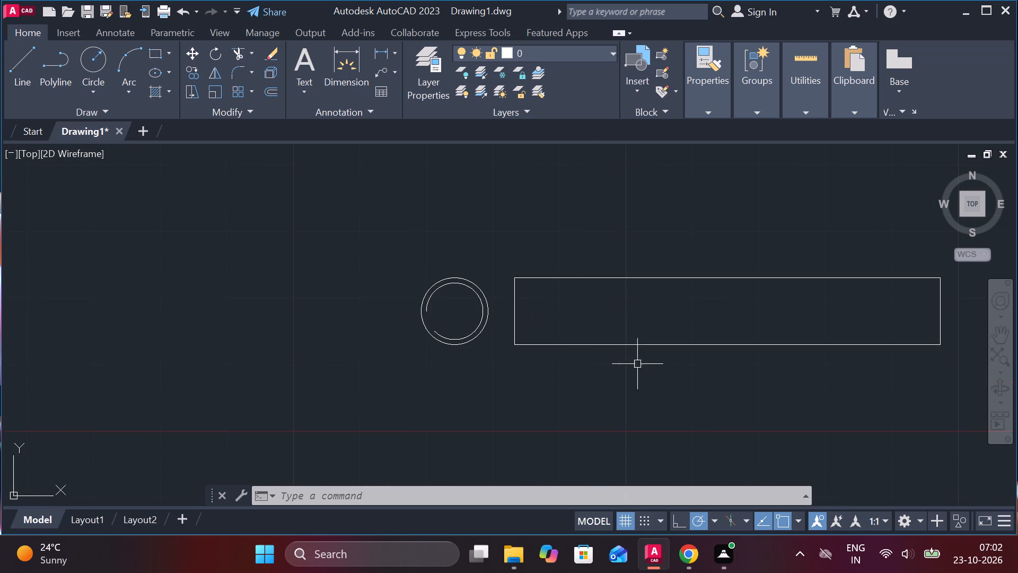
click(516, 300)
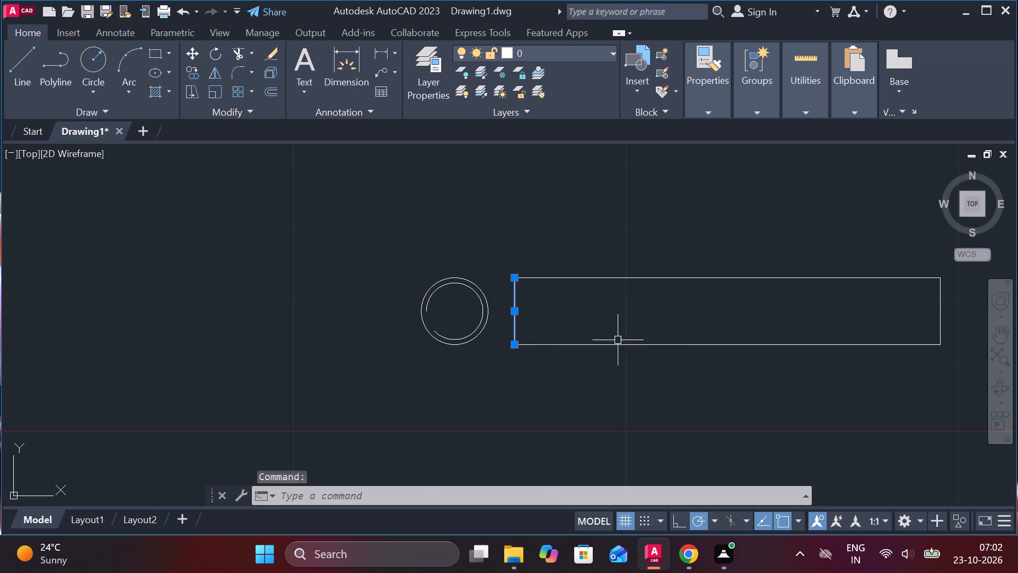
key(o)
key(Return)
key(Return)
text(88)
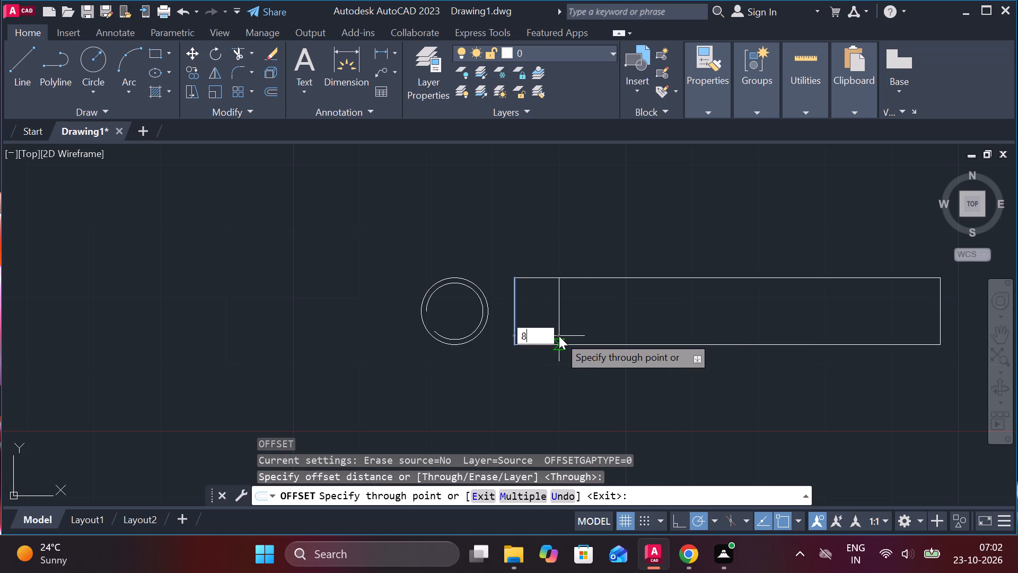
key(BackSpace)
key(Return)
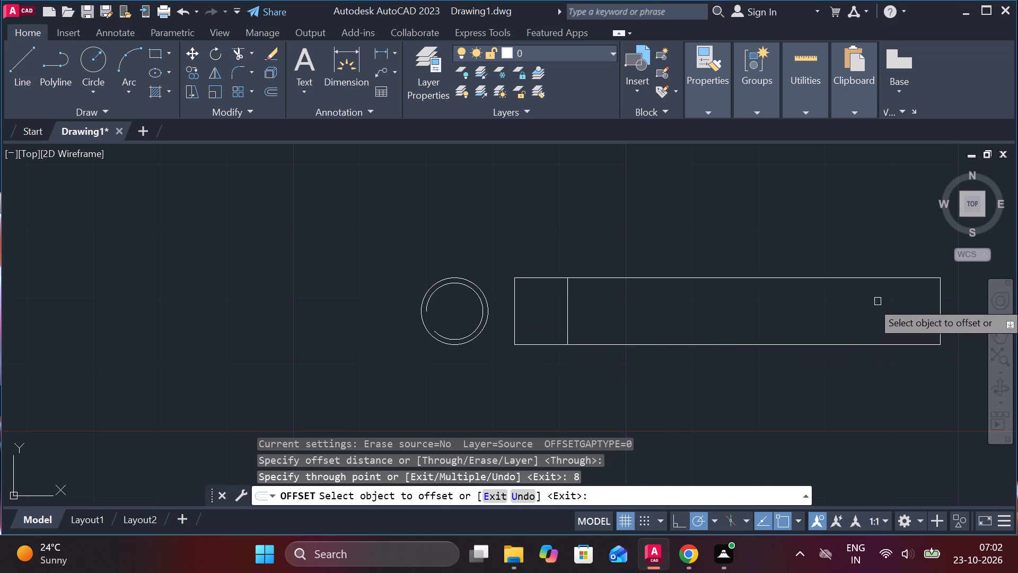
click(939, 310)
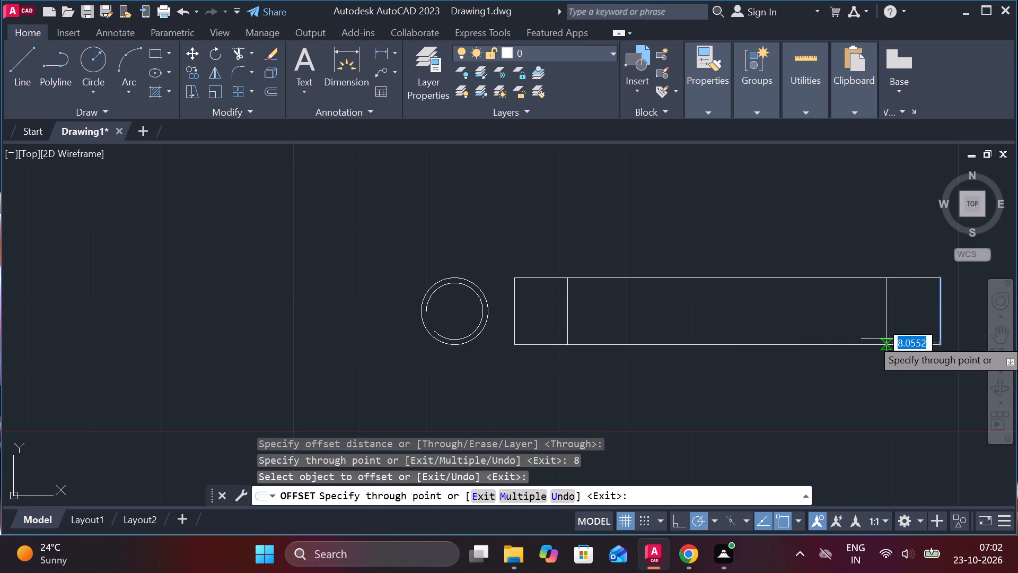
text(25)
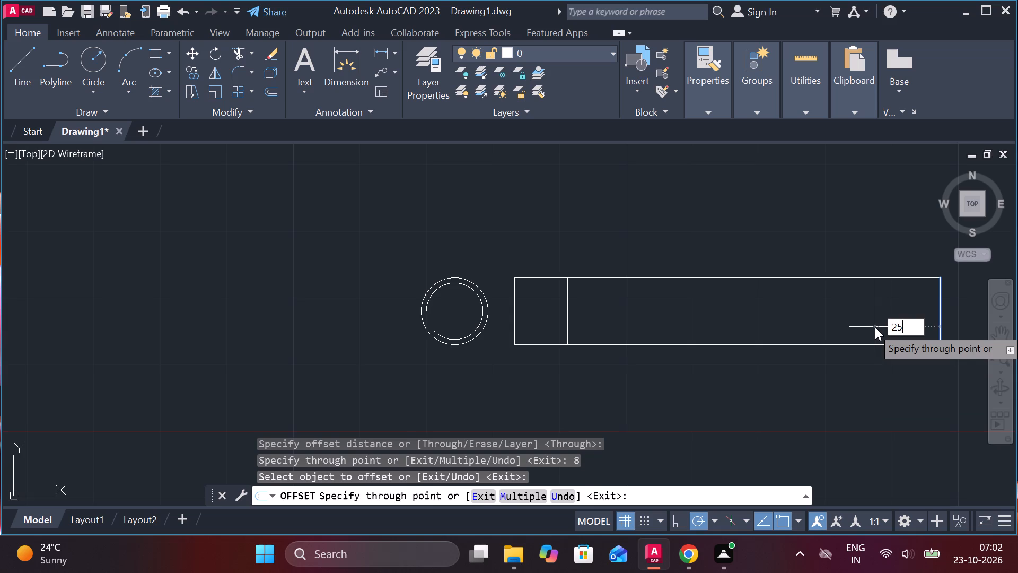
key(space)
key(Escape)
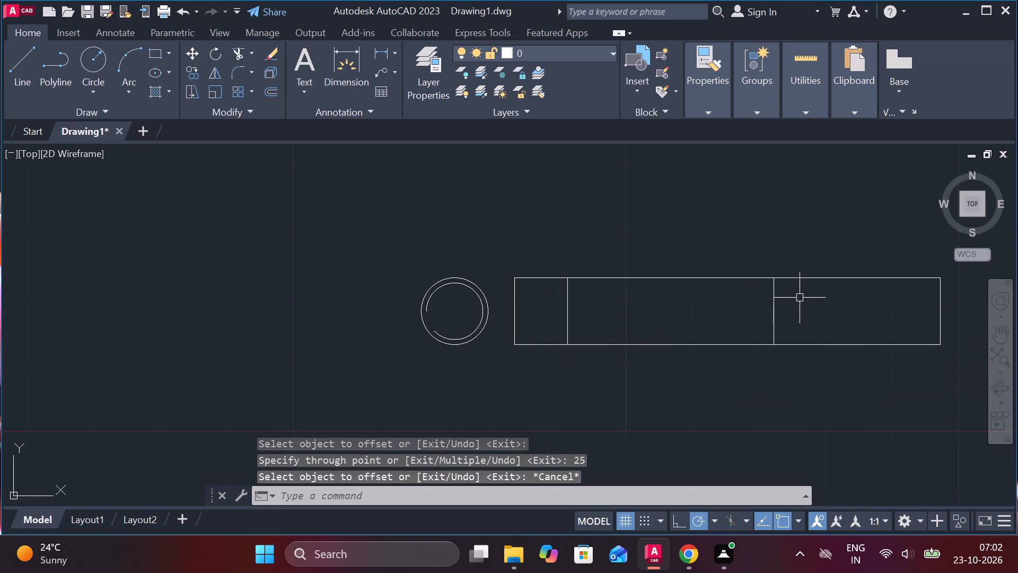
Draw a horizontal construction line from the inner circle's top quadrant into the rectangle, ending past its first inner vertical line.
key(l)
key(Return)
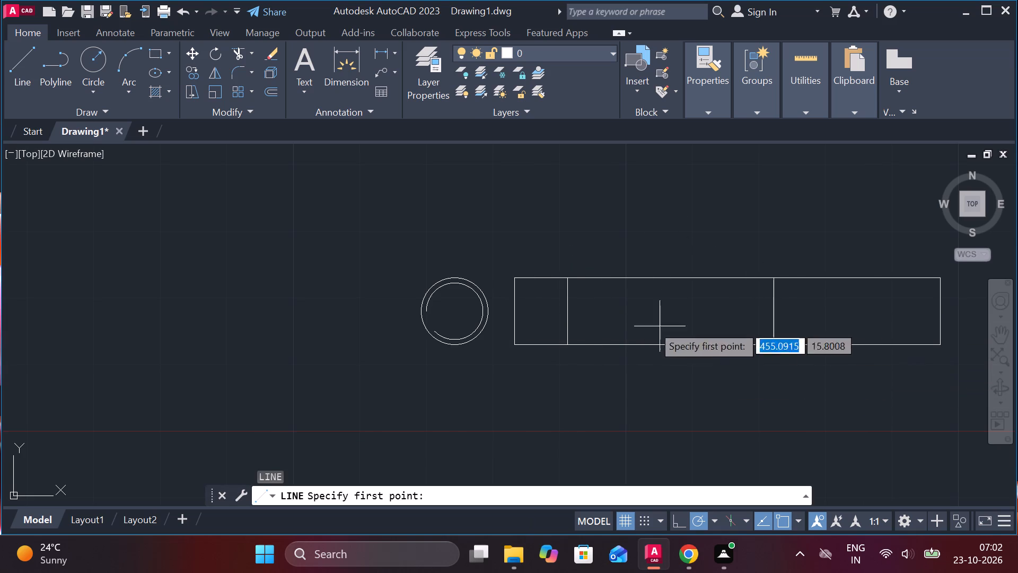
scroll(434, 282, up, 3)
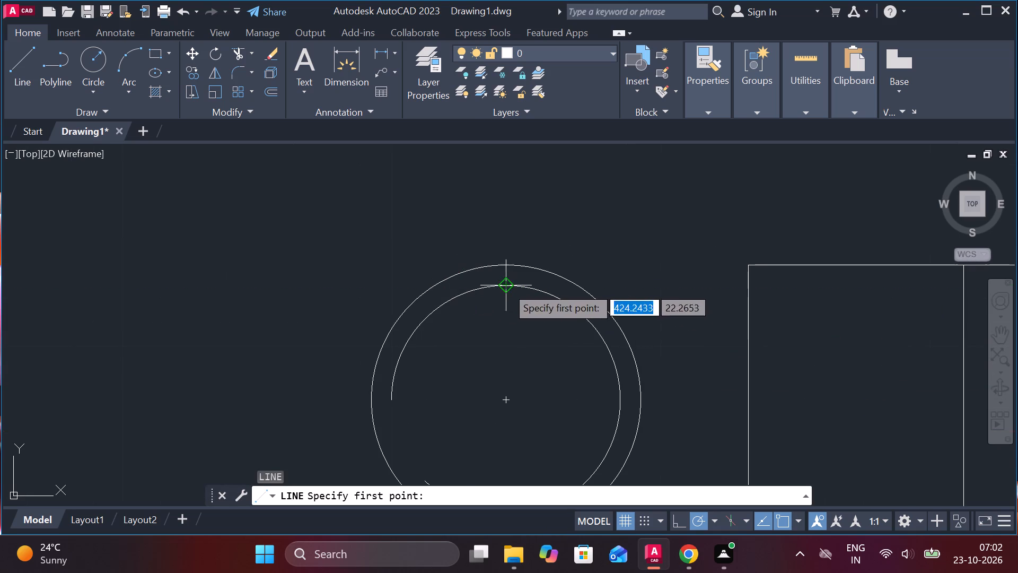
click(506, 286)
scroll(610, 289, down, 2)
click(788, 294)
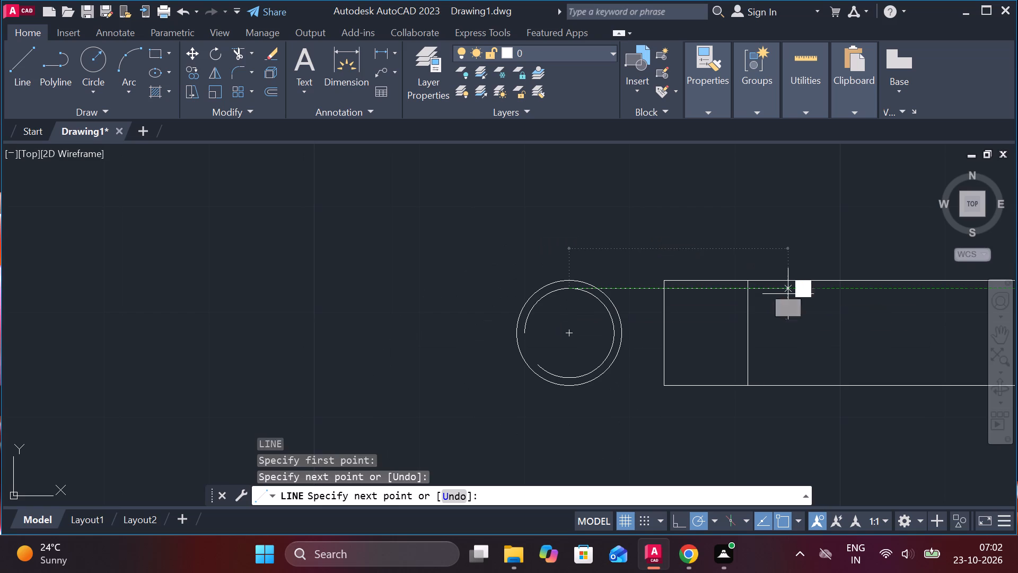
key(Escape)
Measure the vertical gap between the rectangle's top edge and the construction line with a linear dimension, without placing it.
scroll(815, 303, up, 1)
click(387, 52)
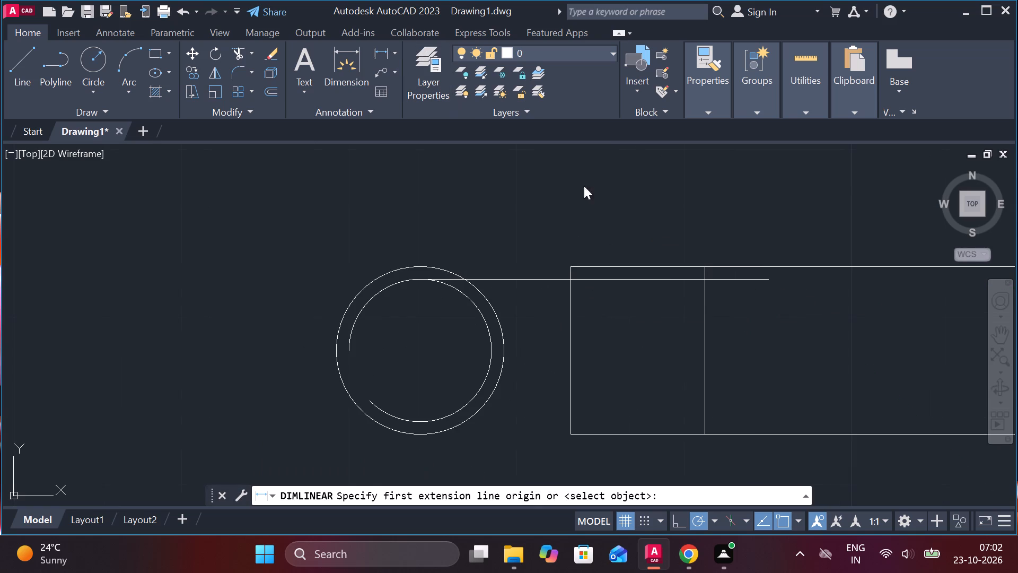
click(715, 267)
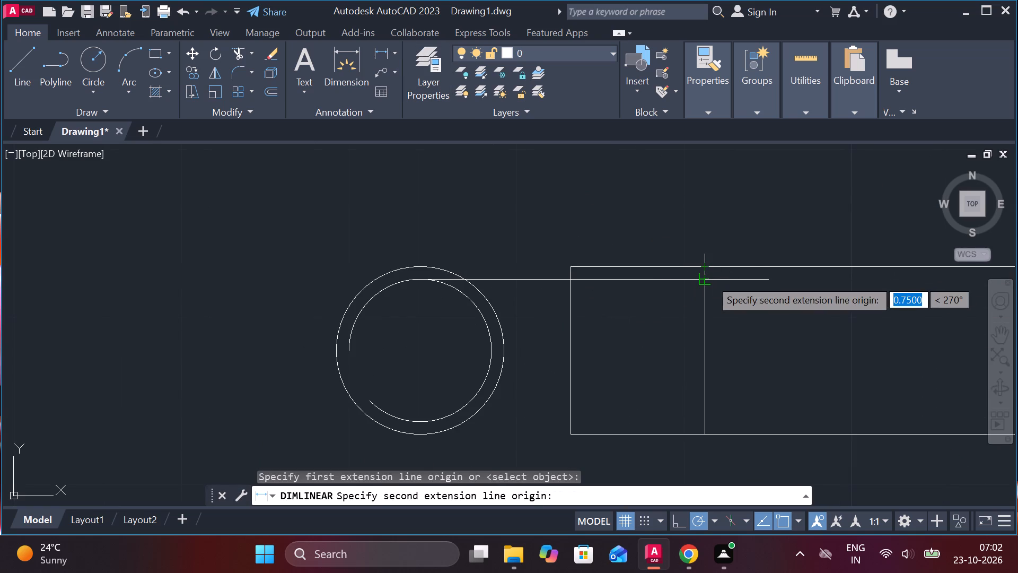
key(Escape)
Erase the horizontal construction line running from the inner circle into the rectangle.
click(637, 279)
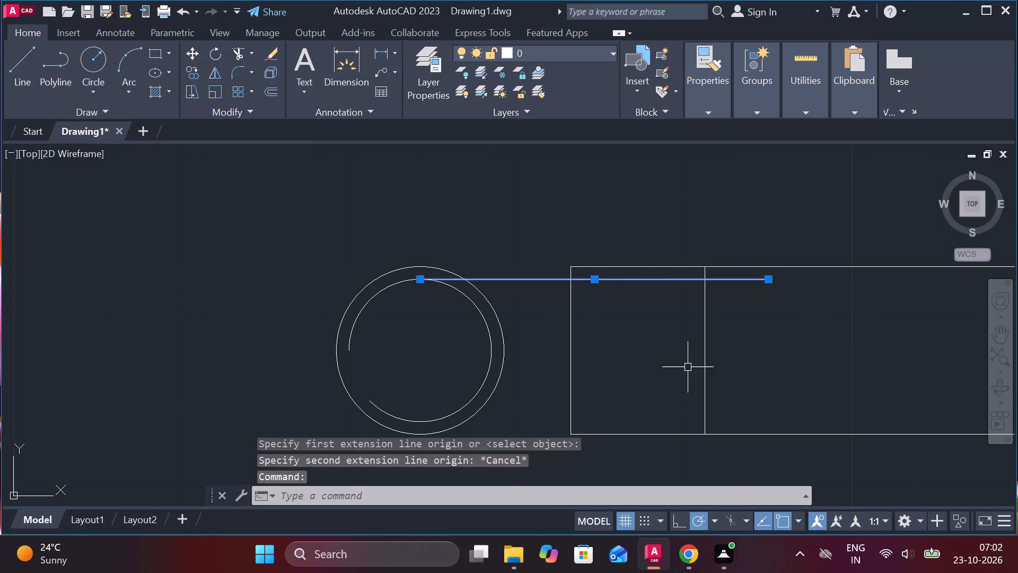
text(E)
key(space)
Offset the rectangle's top and bottom edges 0.75 inward for the thread root lines.
scroll(689, 368, down, 1)
middle_drag(749, 385, 455, 384)
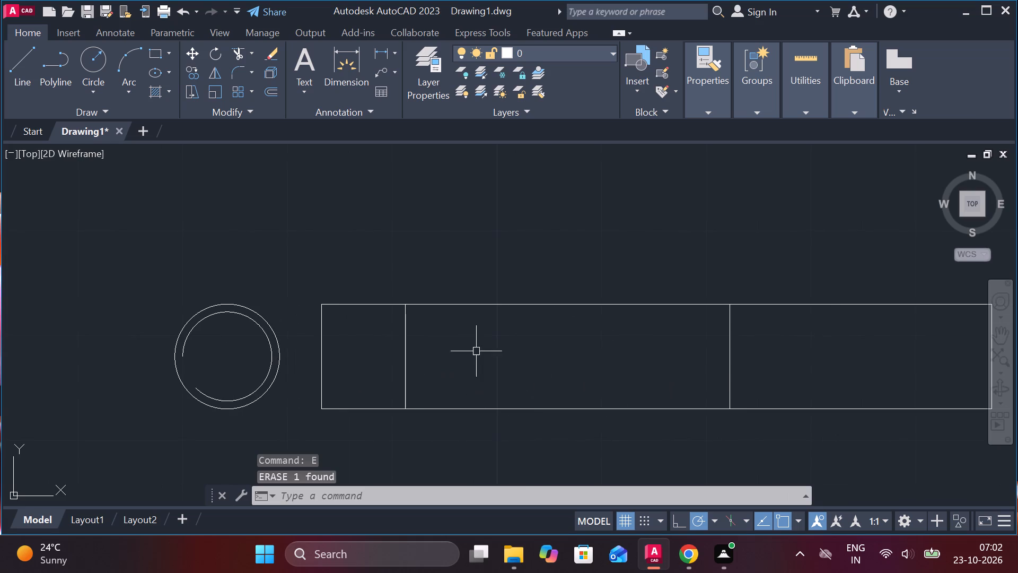
click(379, 308)
click(380, 308)
click(380, 307)
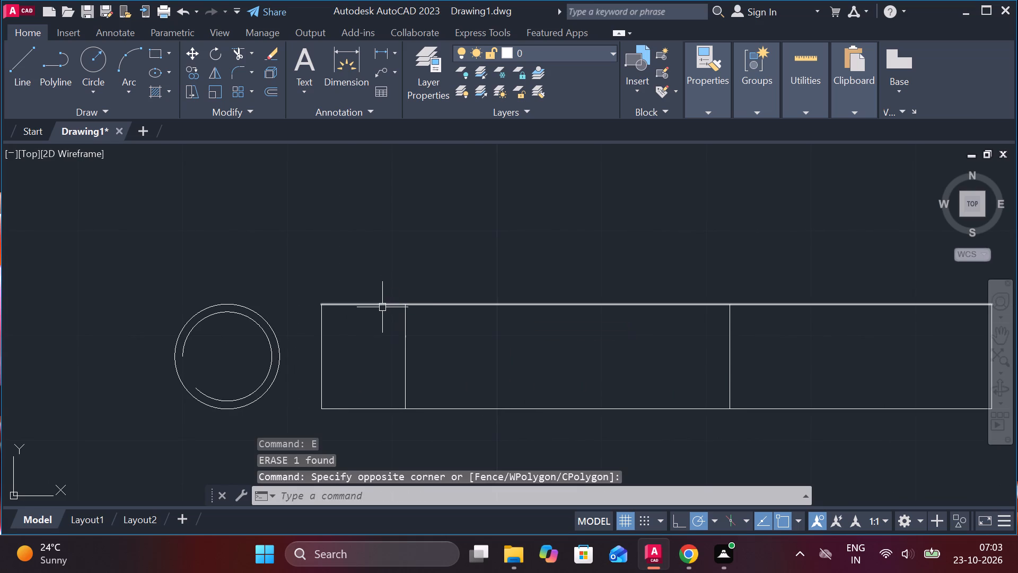
click(475, 303)
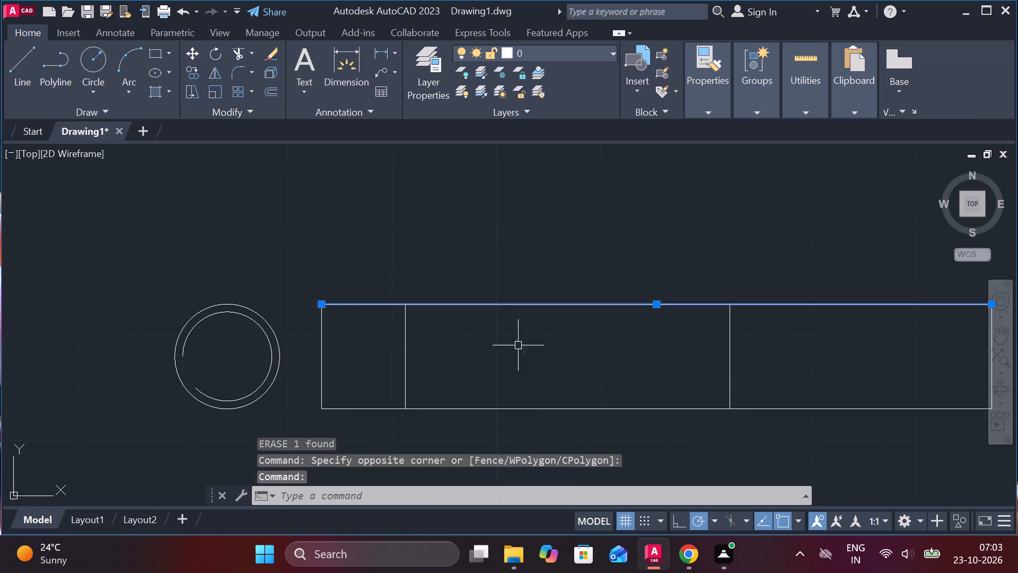
key(o)
key(Return)
key(Return)
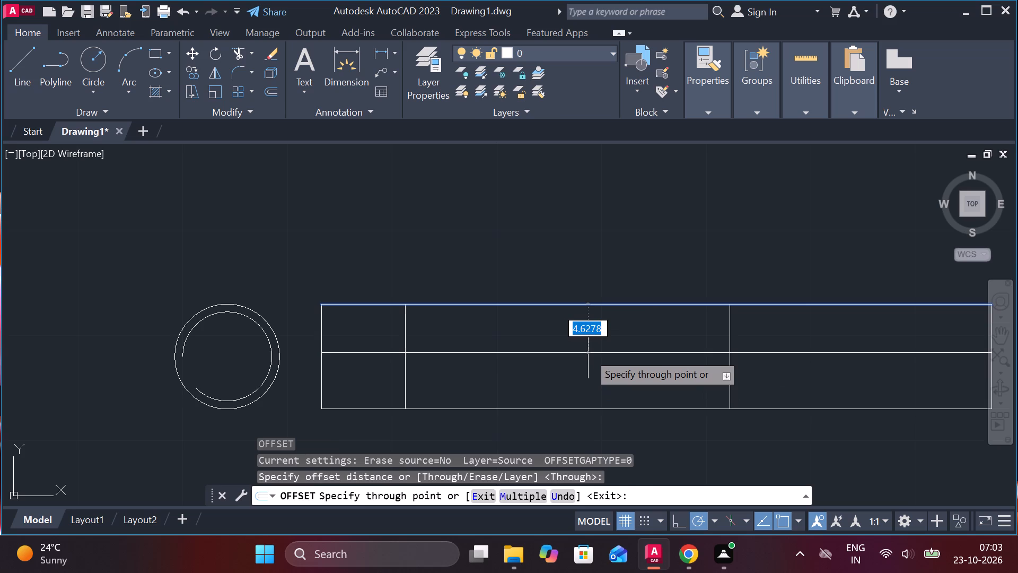
key(period)
text(75)
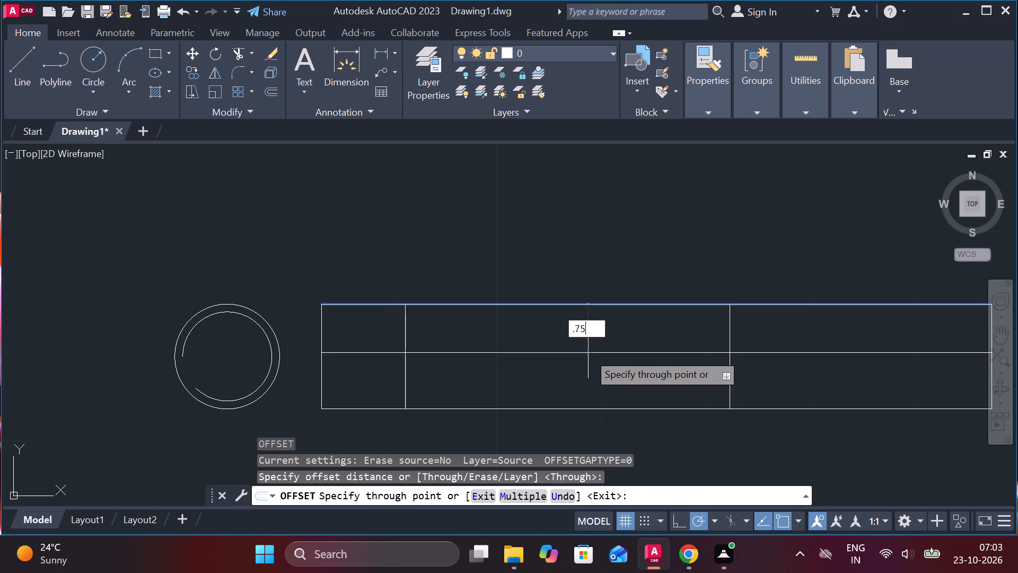
key(space)
click(578, 409)
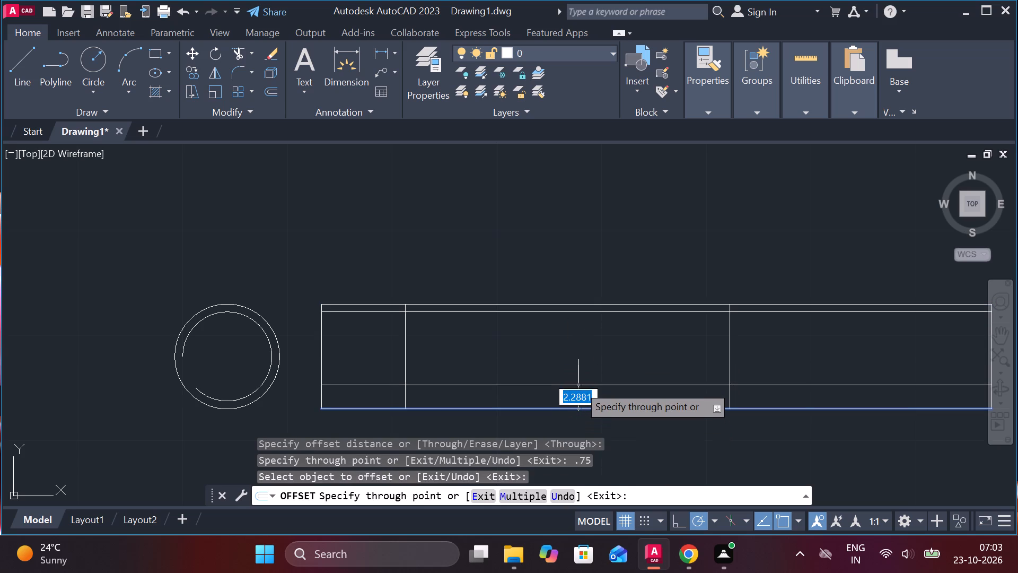
key(period)
text(75)
key(Return)
key(Escape)
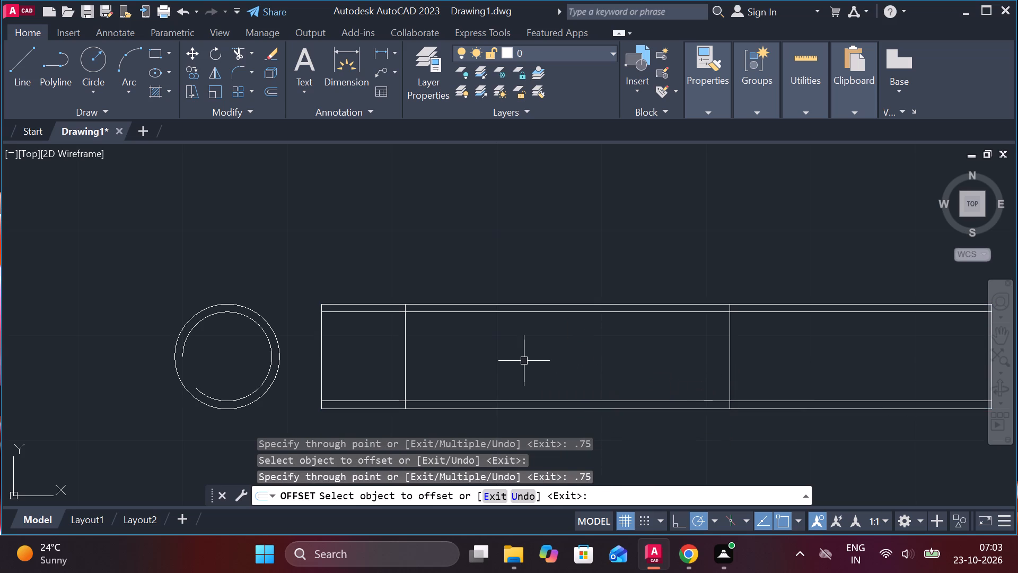
Trim the middle portions of both 0.75 offset lines between the two inner vertical lines, leaving them only in the end sections.
text(TR)
key(space)
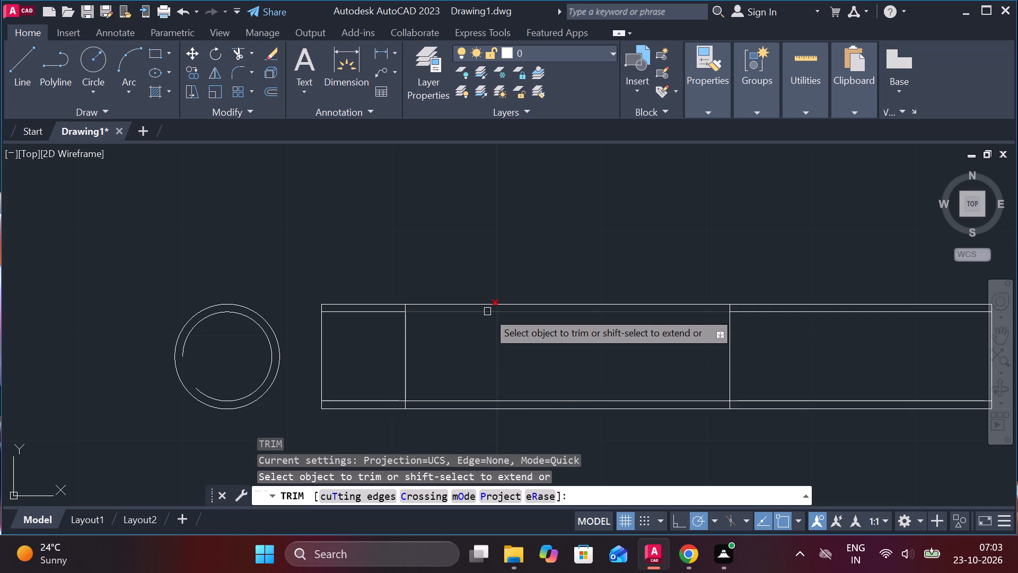
click(487, 311)
click(453, 401)
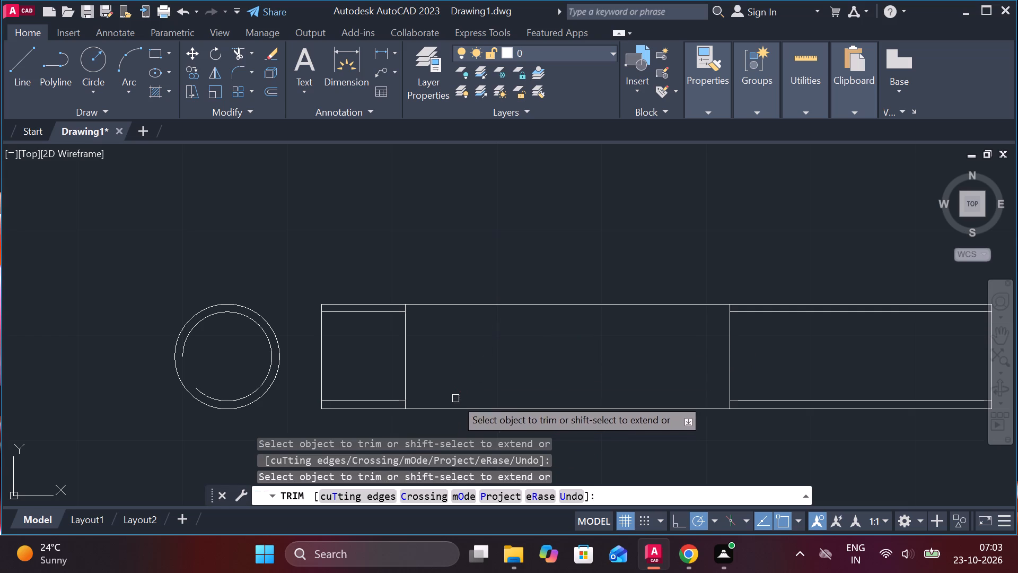
scroll(591, 357, down, 1)
middle_drag(751, 406, 743, 406)
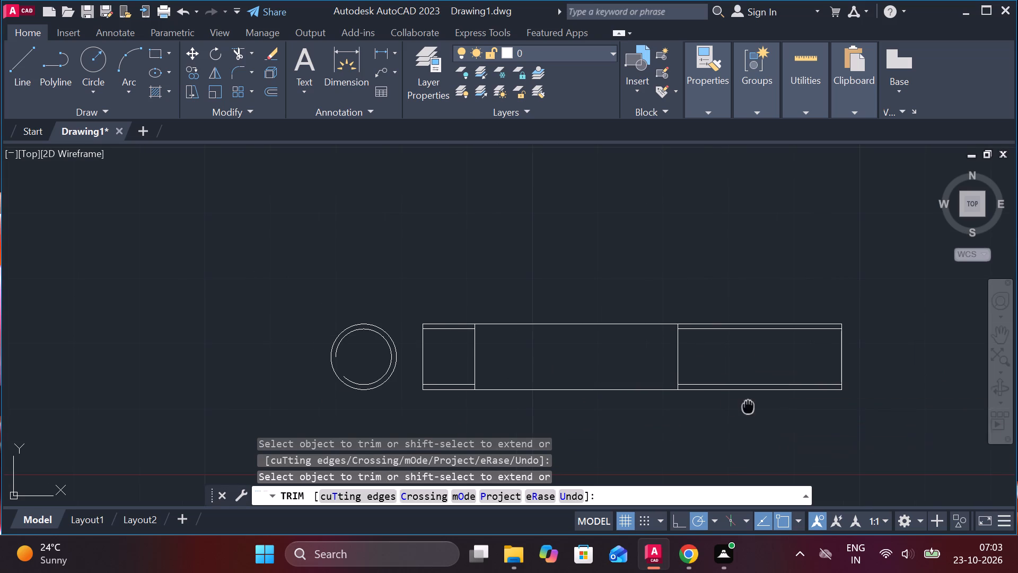
middle_drag(743, 406, 728, 405)
key(Escape)
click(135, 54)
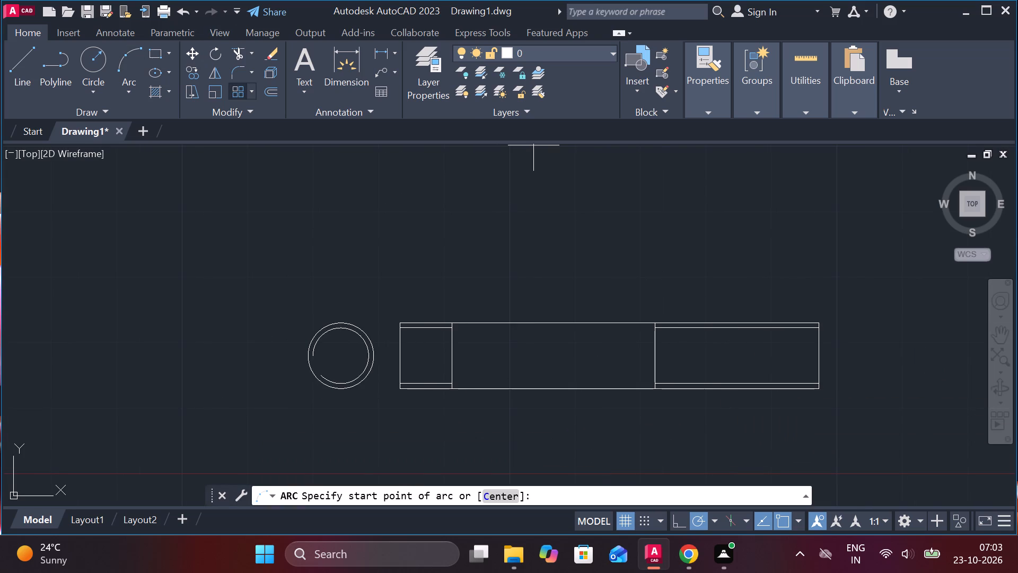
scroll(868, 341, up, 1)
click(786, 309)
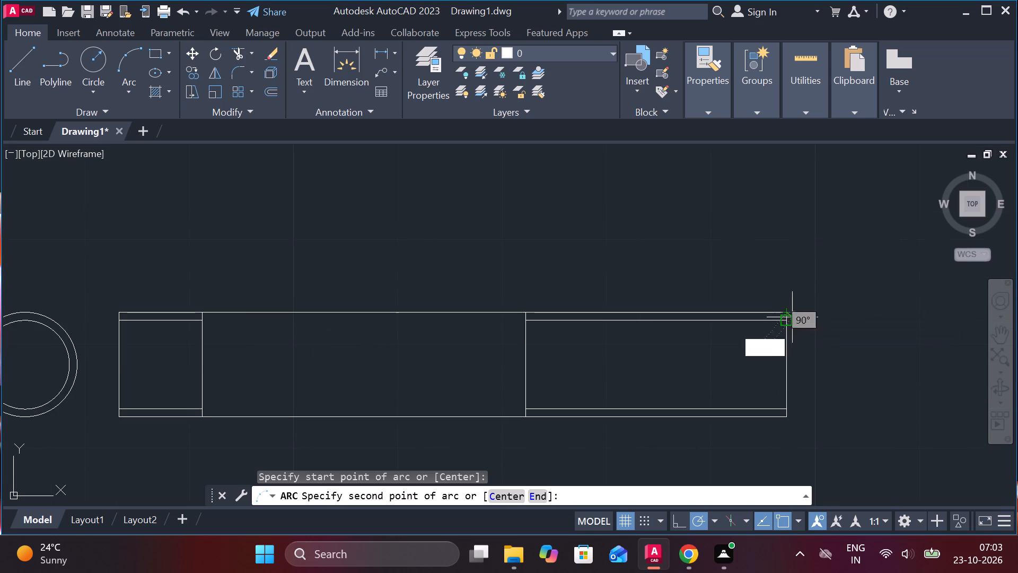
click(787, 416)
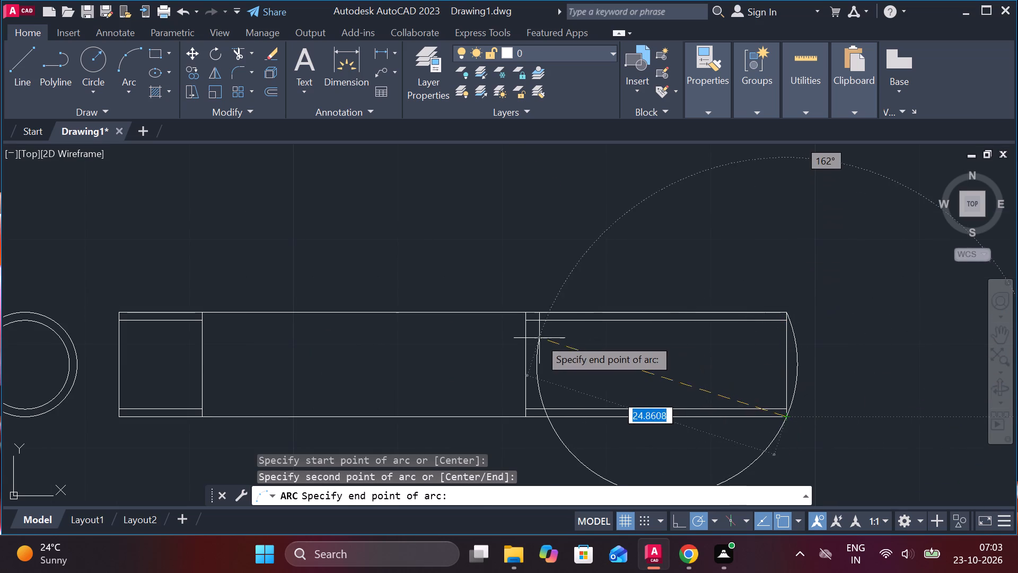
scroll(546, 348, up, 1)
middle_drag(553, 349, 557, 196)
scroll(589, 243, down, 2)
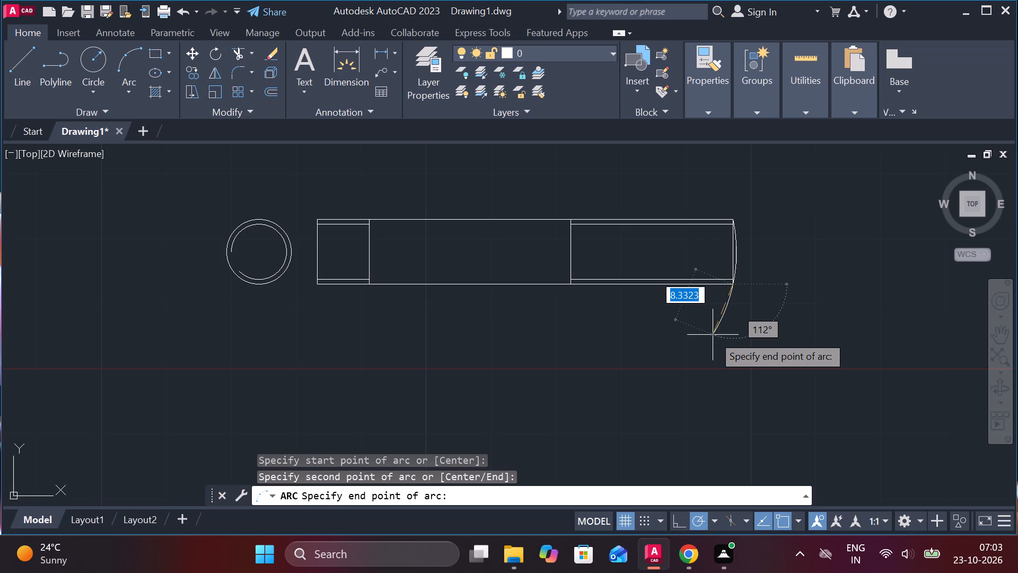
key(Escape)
Offset the rectangle's right edge 1.5 inward.
scroll(750, 259, up, 1)
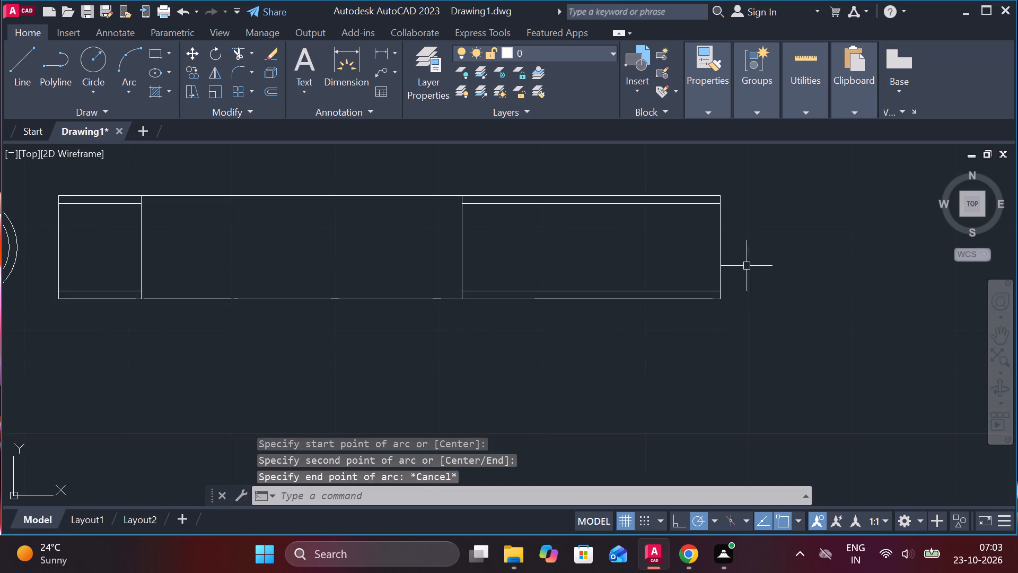
click(722, 243)
key(o)
key(Return)
key(Return)
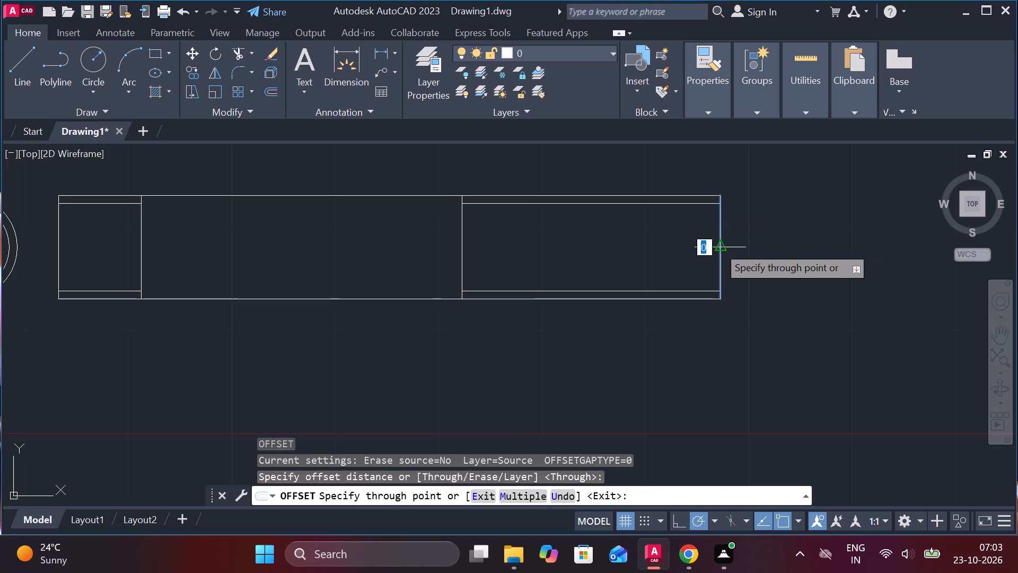
key(period)
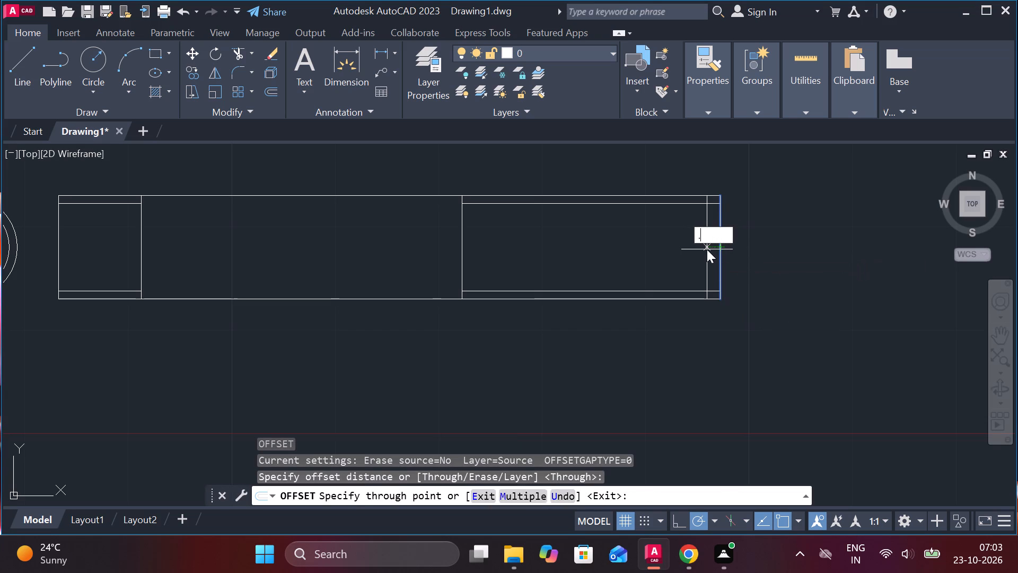
key(BackSpace)
text(1.5)
key(Return)
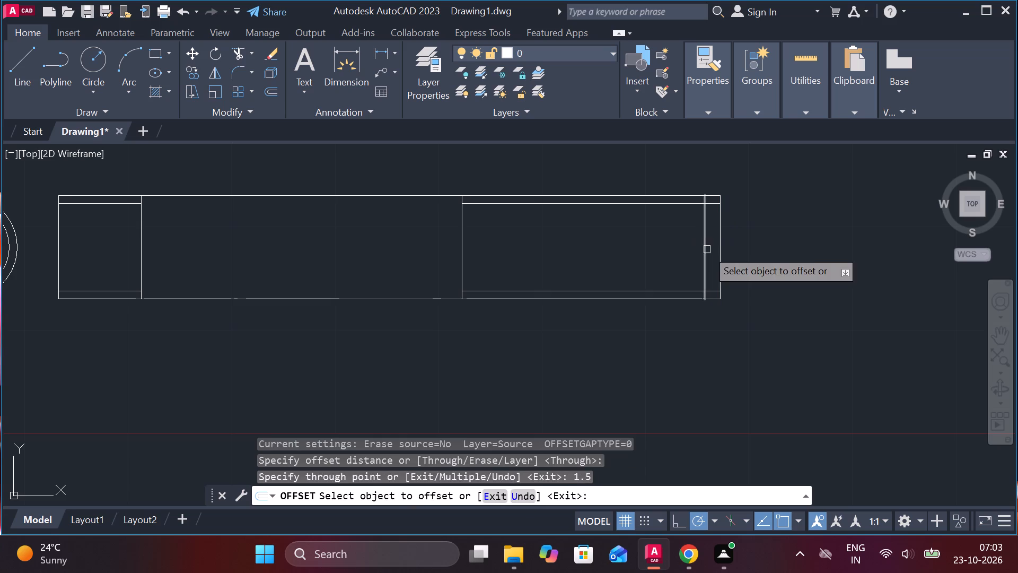
key(Escape)
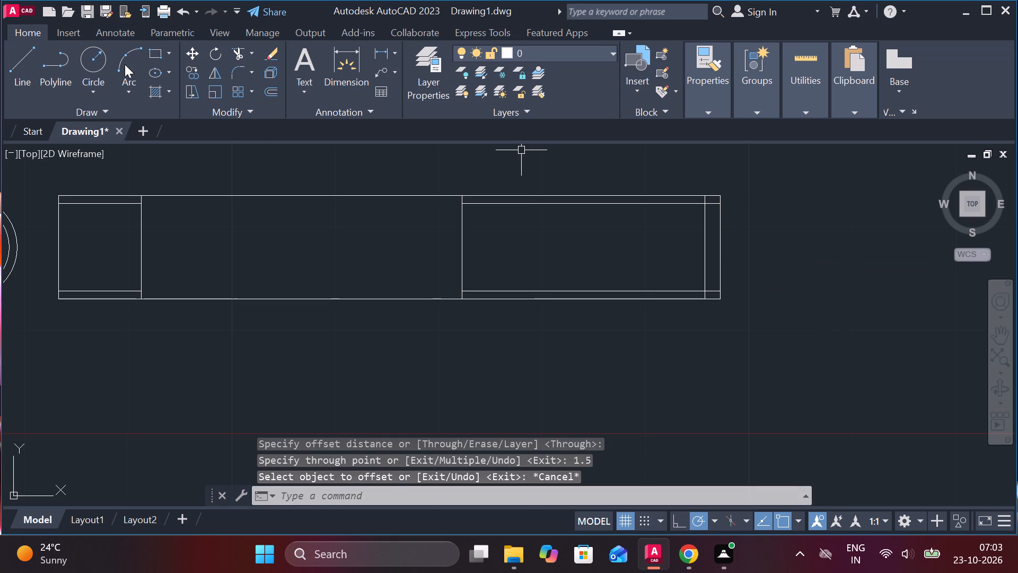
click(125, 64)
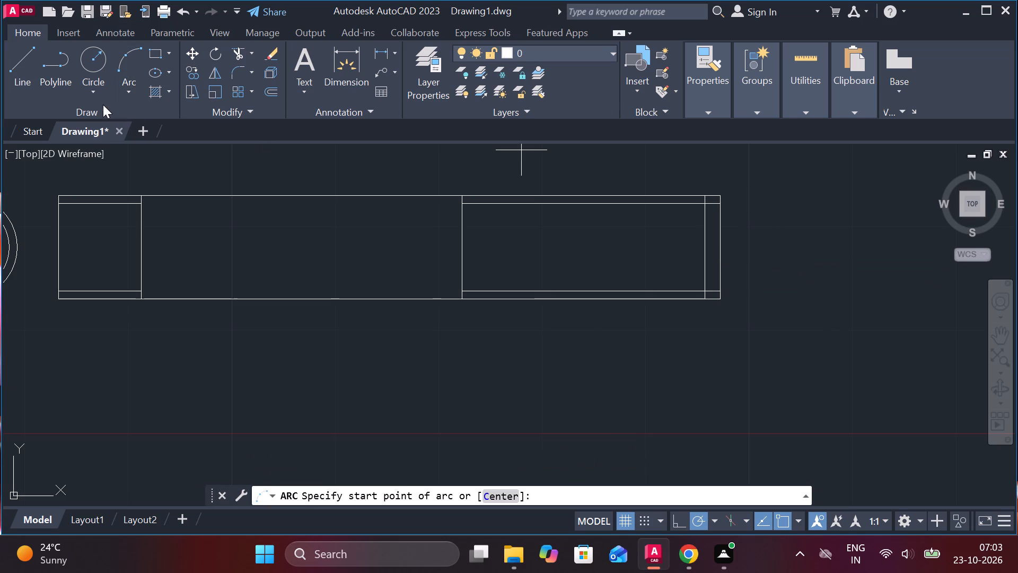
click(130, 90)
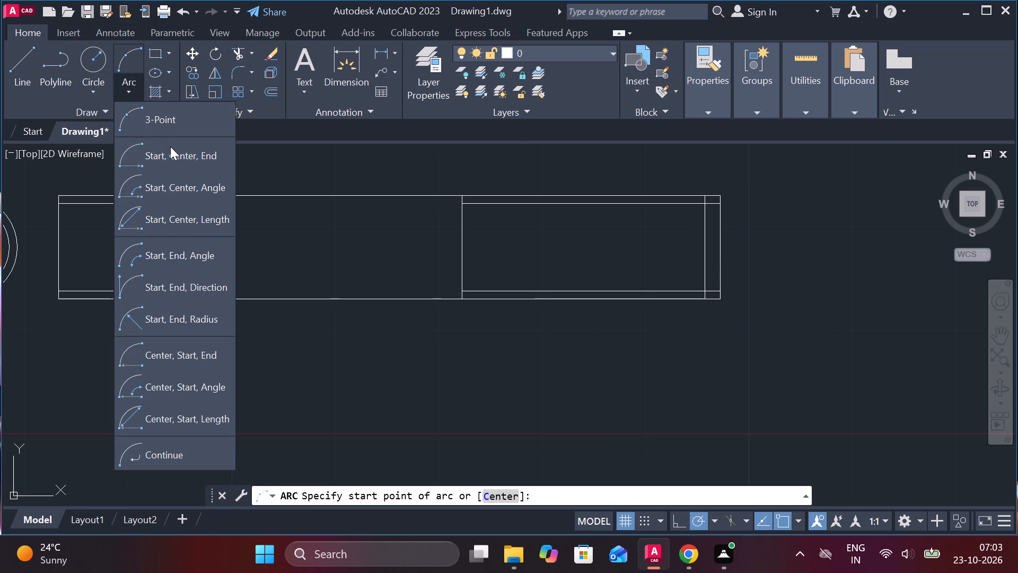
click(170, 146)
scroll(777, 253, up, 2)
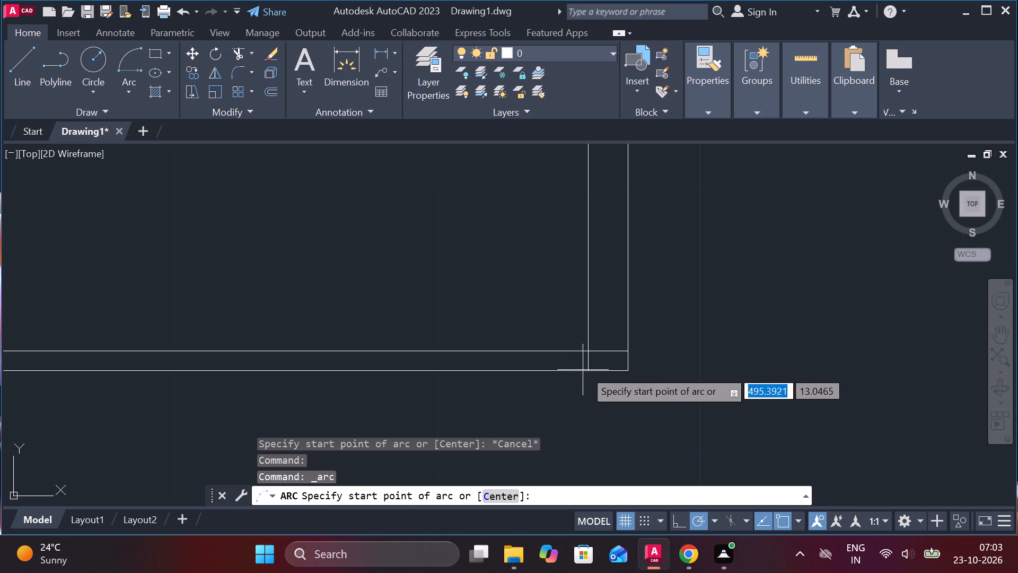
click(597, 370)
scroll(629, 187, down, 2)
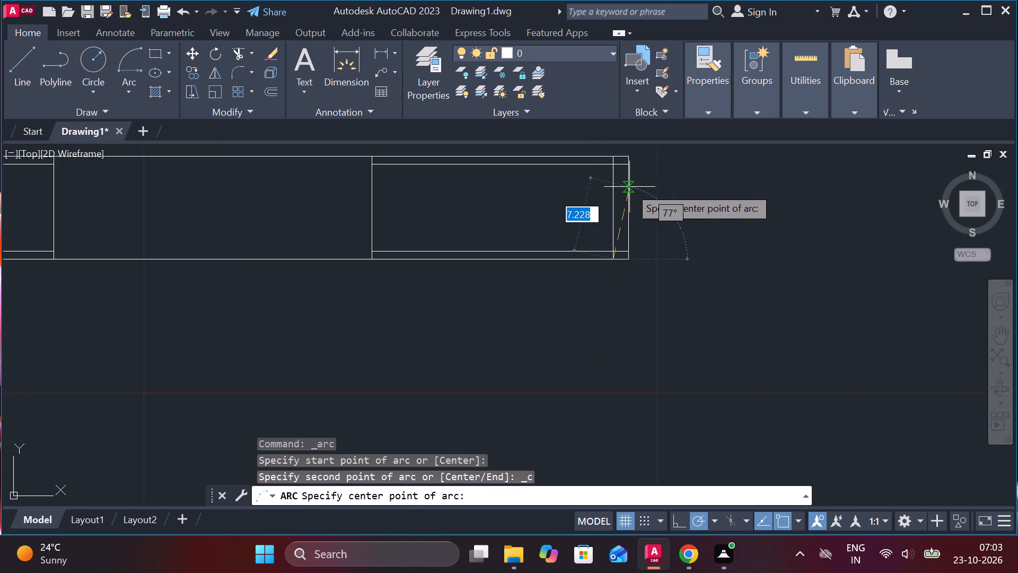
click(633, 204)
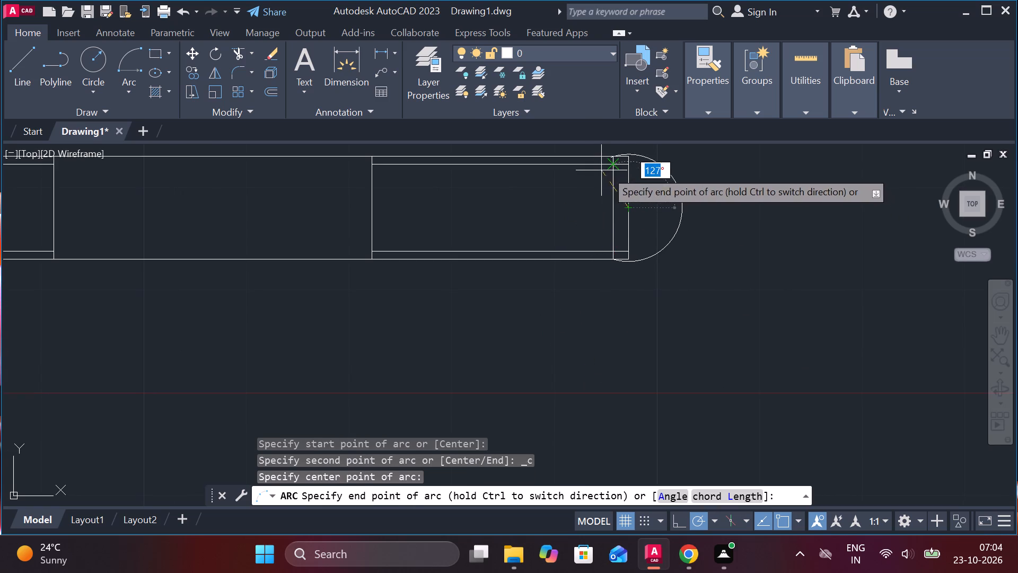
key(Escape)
Draw a three-point arc from the top of the 1.5 offset line through the right edge's middle to that line's bottom end.
key(space)
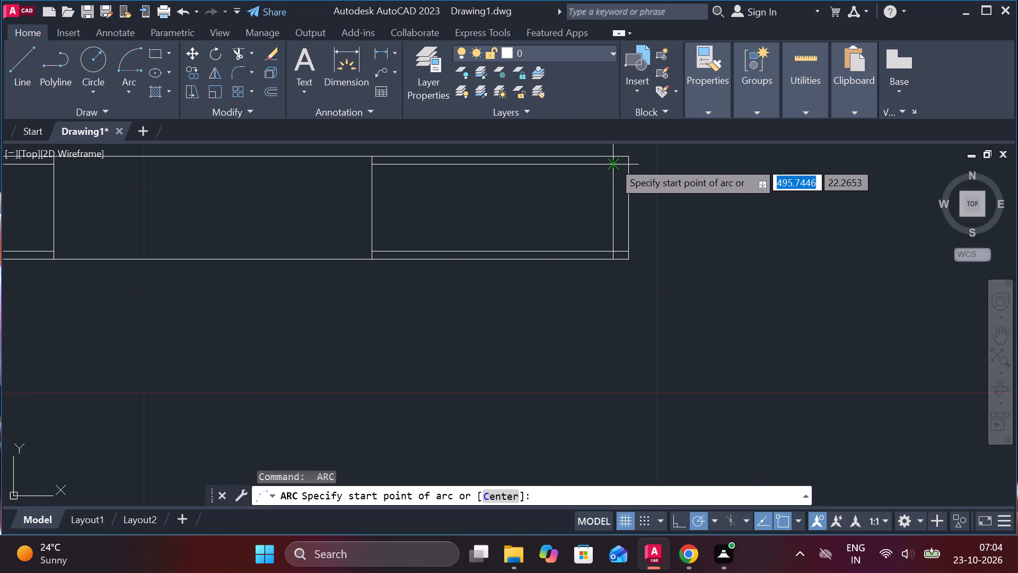
scroll(613, 161, up, 2)
click(610, 147)
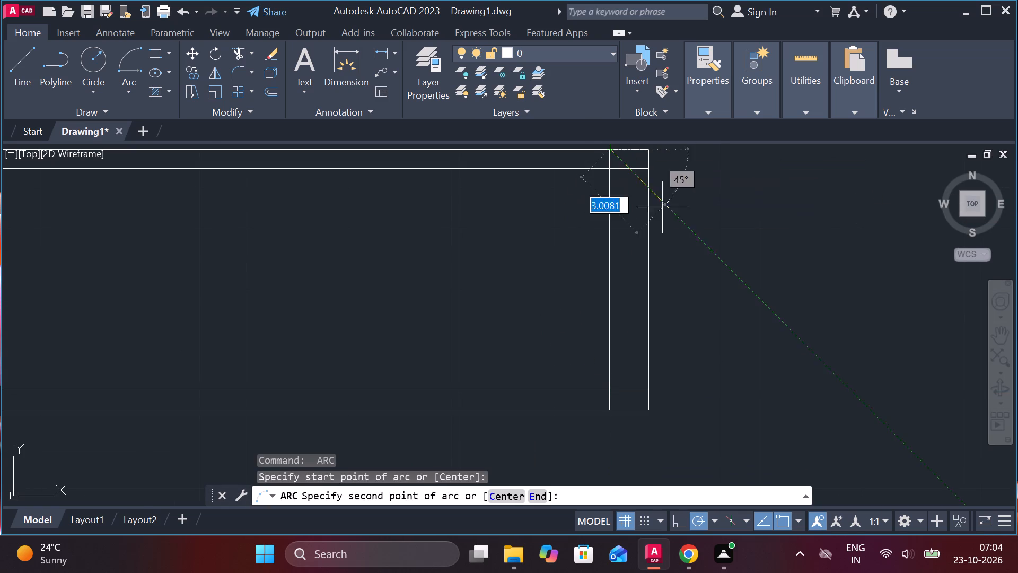
click(652, 276)
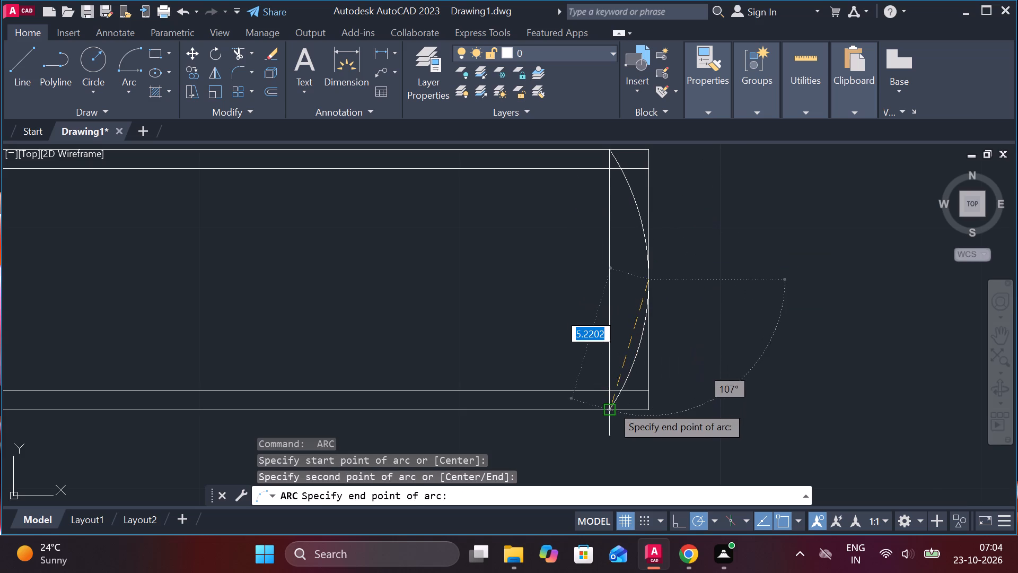
click(612, 405)
Trim the rectangle's right edge and the corner line pieces outside the arc, leaving a rounded end.
scroll(701, 357, down, 2)
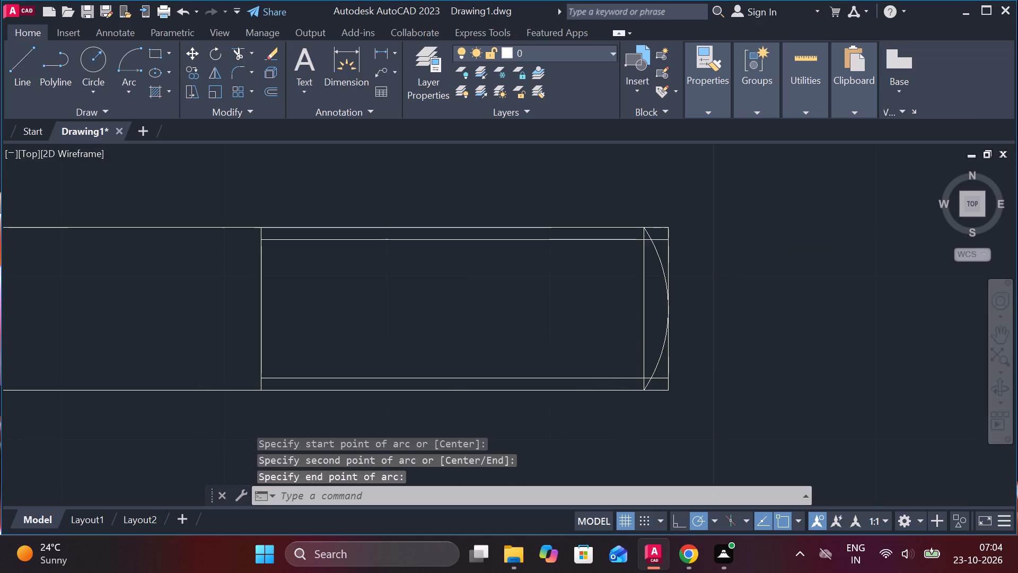
text(TR)
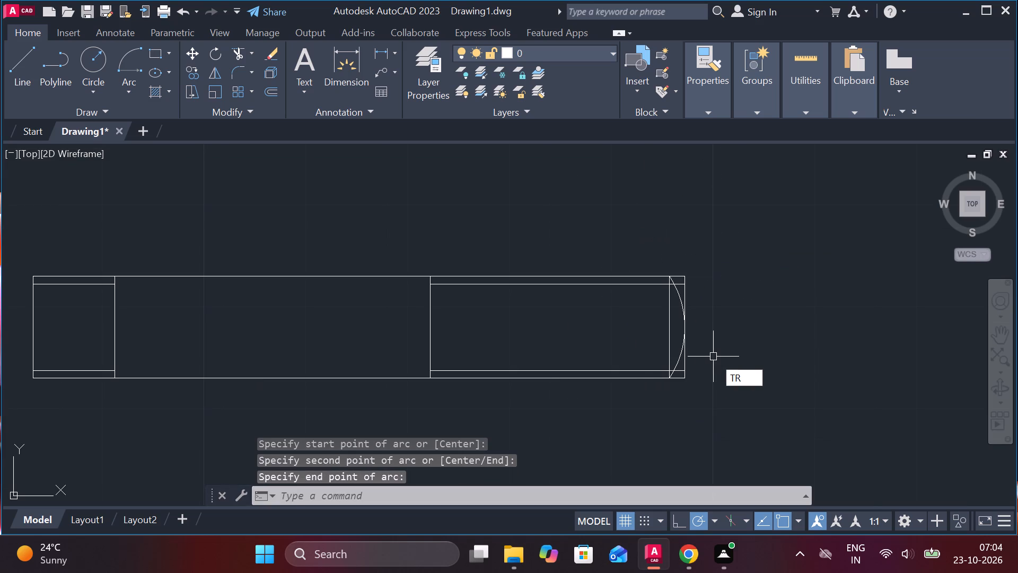
key(space)
click(689, 276)
click(683, 270)
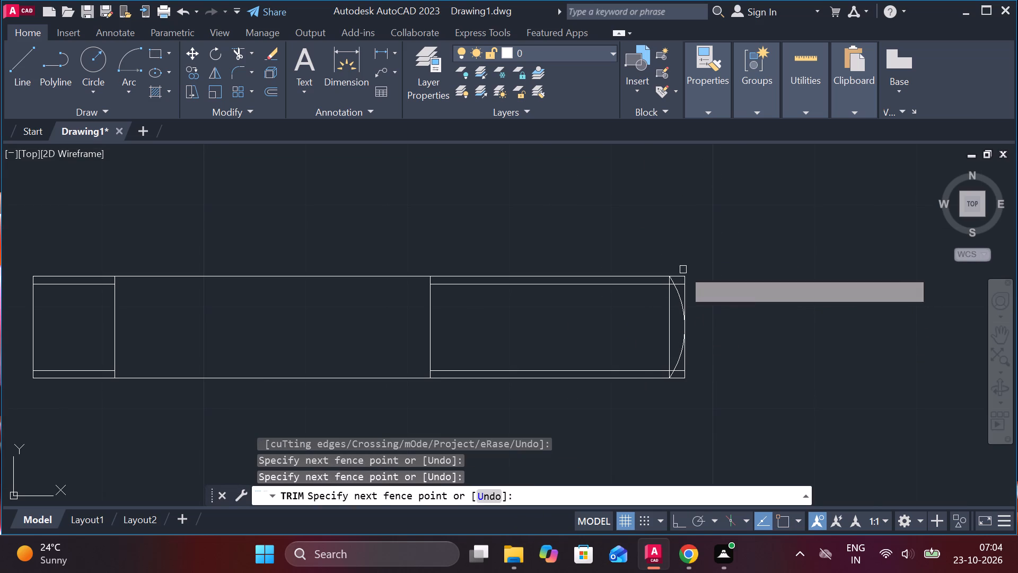
click(687, 279)
click(687, 285)
drag(684, 280, 684, 284)
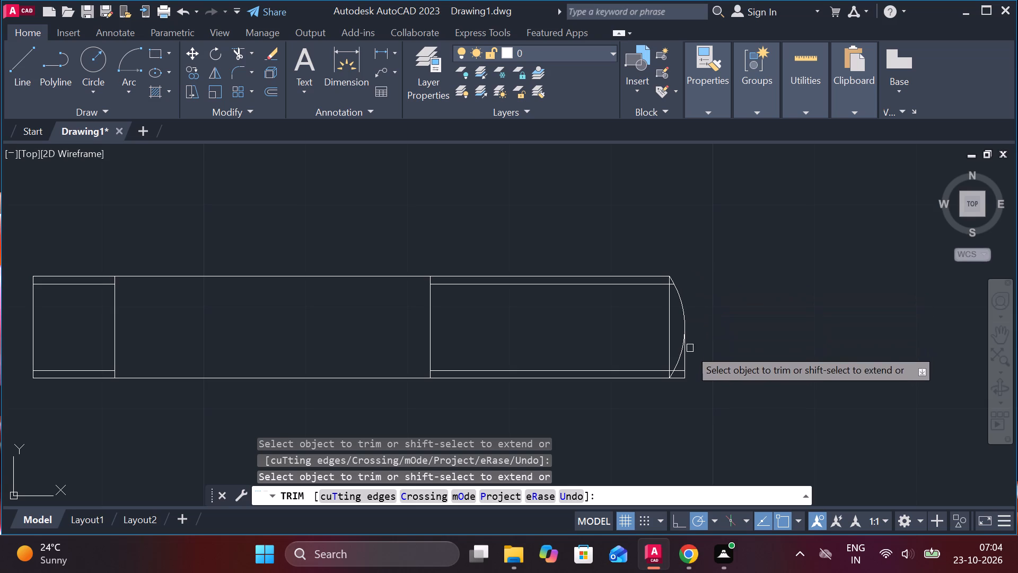
click(688, 357)
click(686, 374)
click(680, 376)
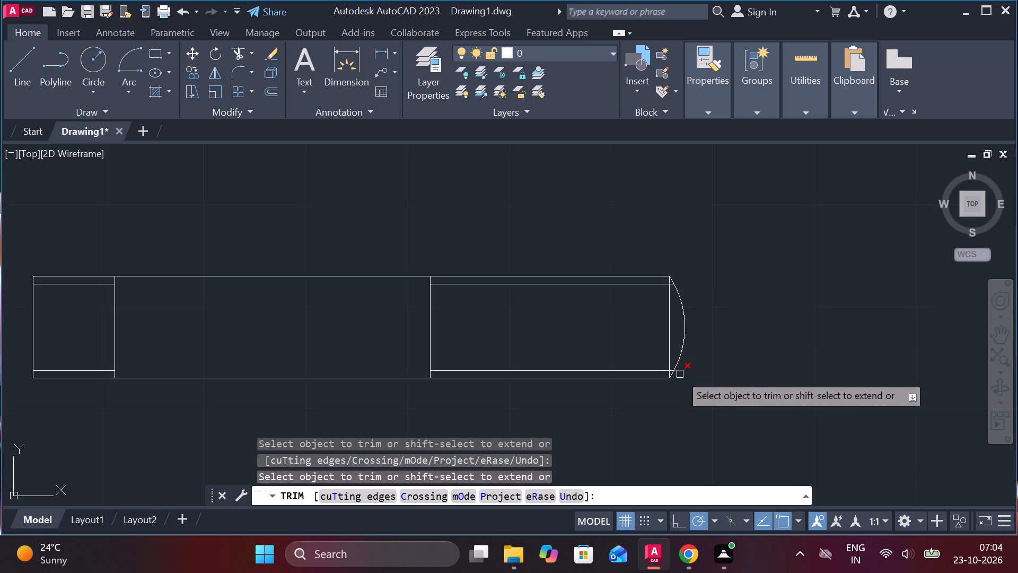
click(680, 374)
Trim the short stub of the upper thread root line between the inner vertical line and the end arc.
scroll(680, 374, up, 2)
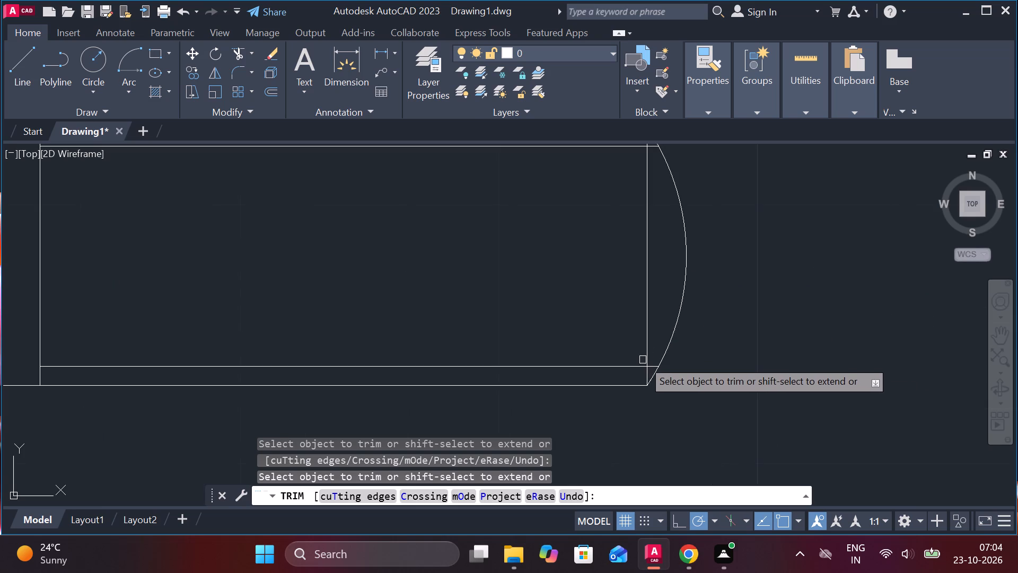
scroll(644, 361, up, 2)
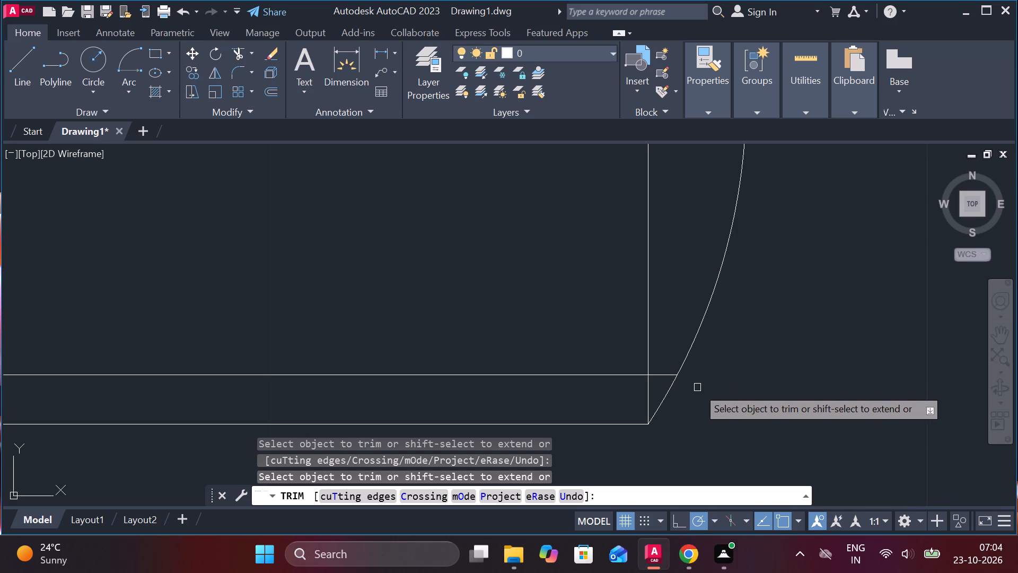
scroll(698, 386, down, 3)
scroll(682, 229, up, 2)
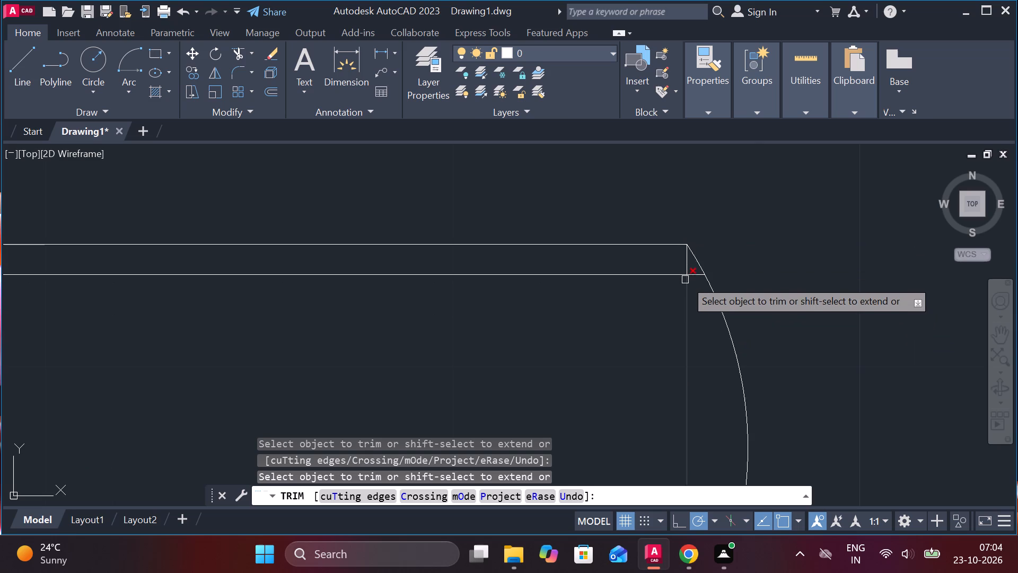
click(696, 279)
scroll(762, 283, down, 3)
scroll(809, 290, down, 1)
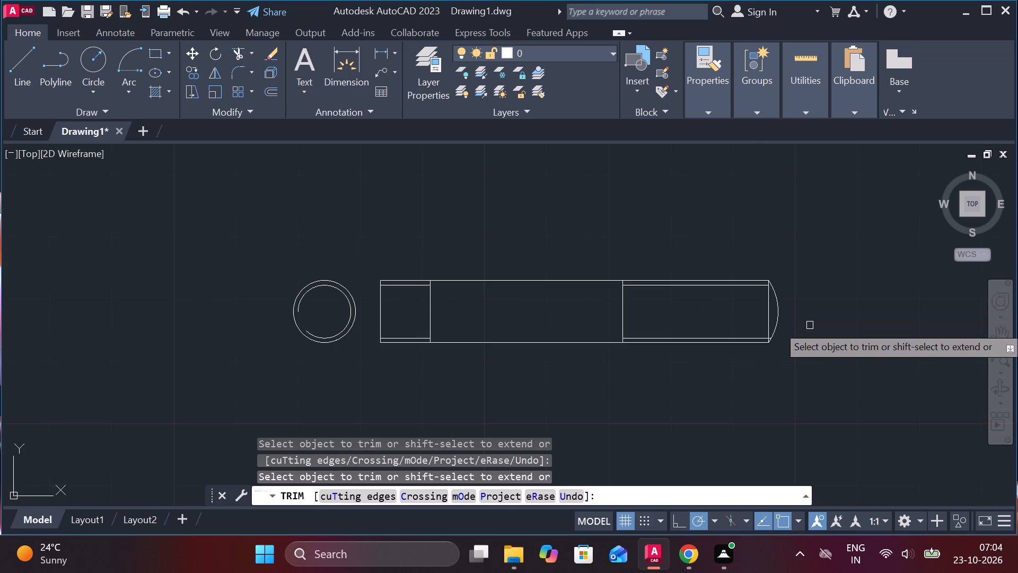
key(Escape)
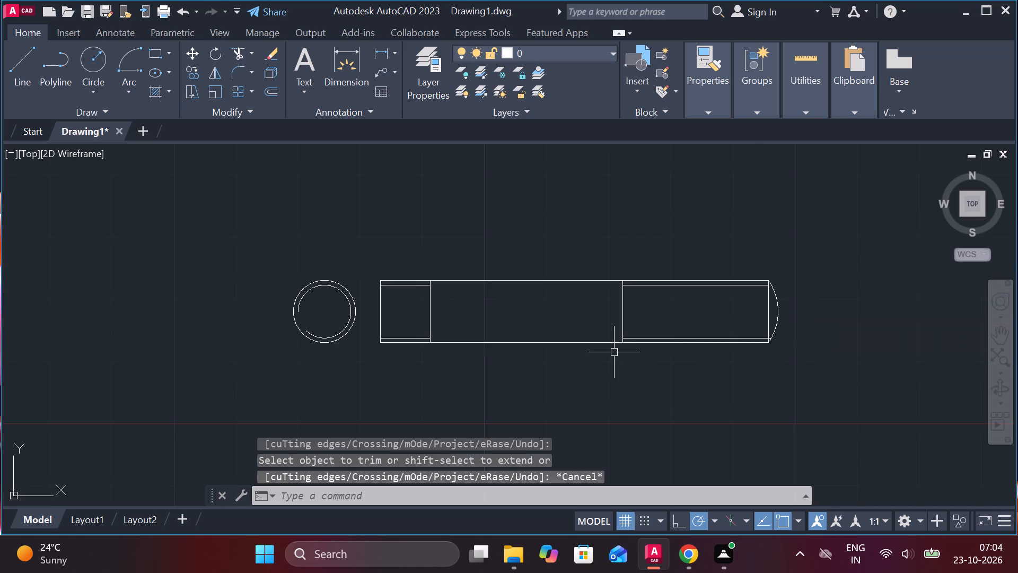
Draw a horizontal centre line from the circle's centre through the side view and past its rounded end.
key(l)
key(Return)
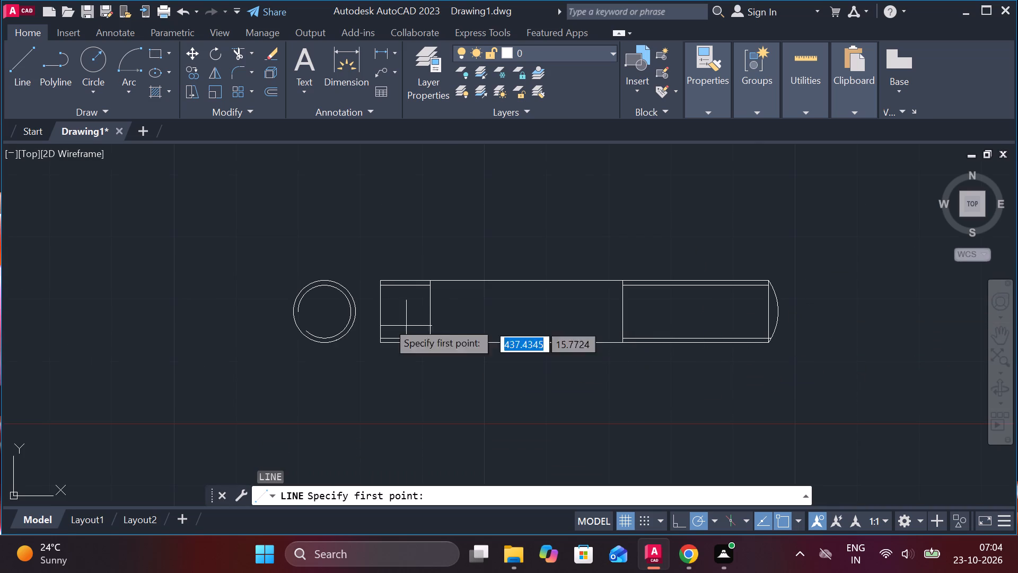
click(331, 313)
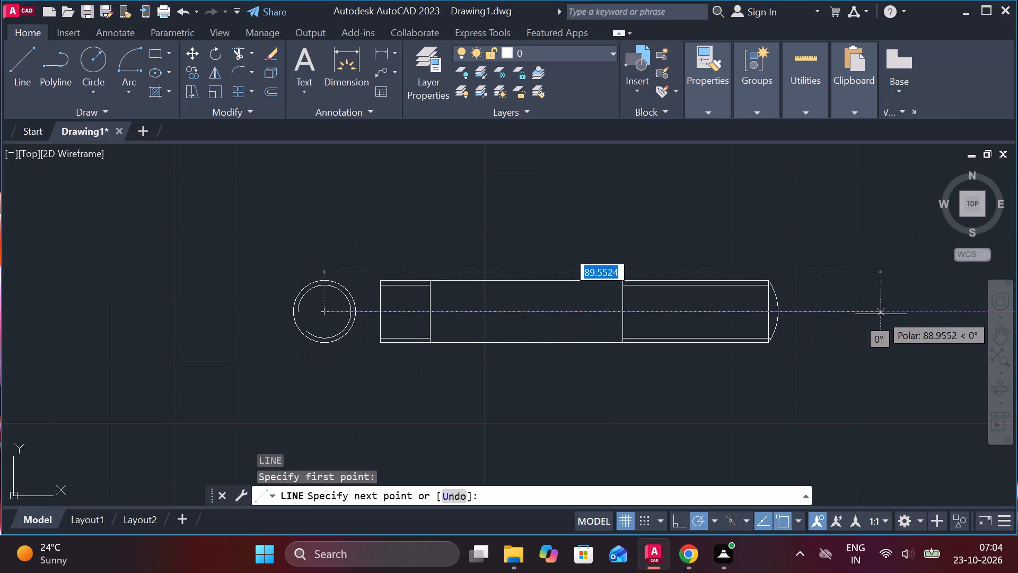
click(845, 317)
key(Escape)
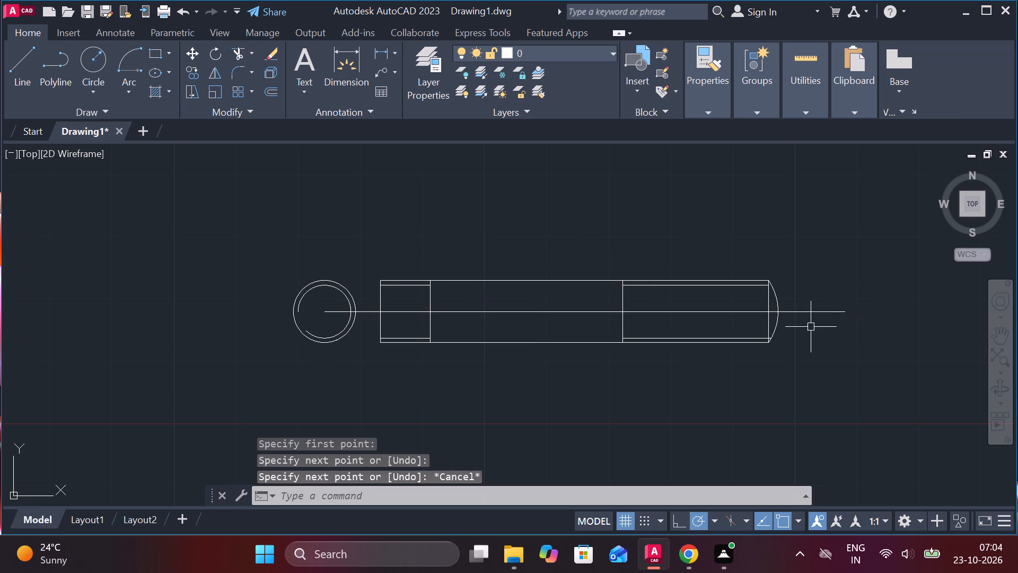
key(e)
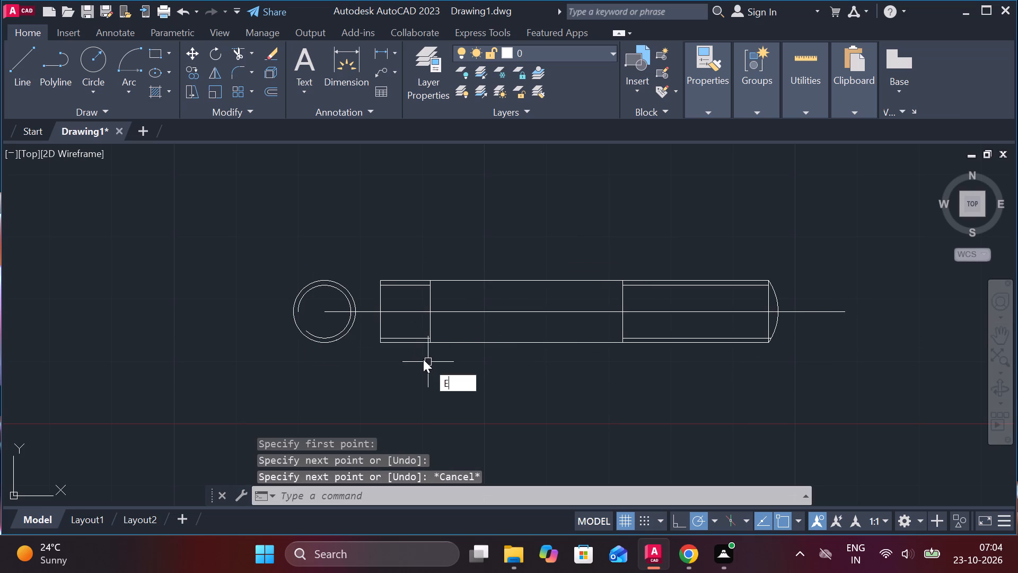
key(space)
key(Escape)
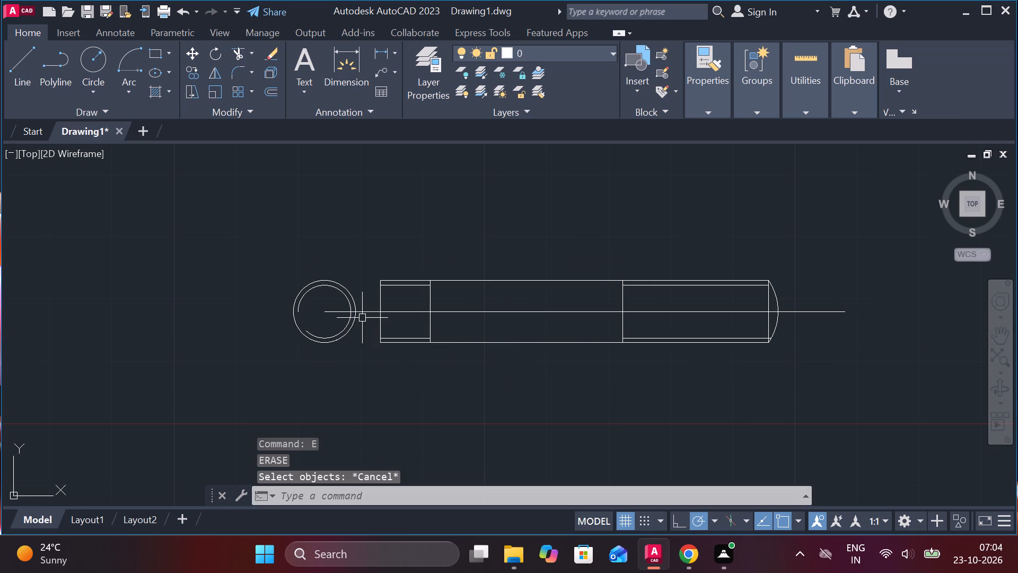
Lengthen the horizontal centre line leftward from the circle's centre until it extends beyond the circle.
click(367, 311)
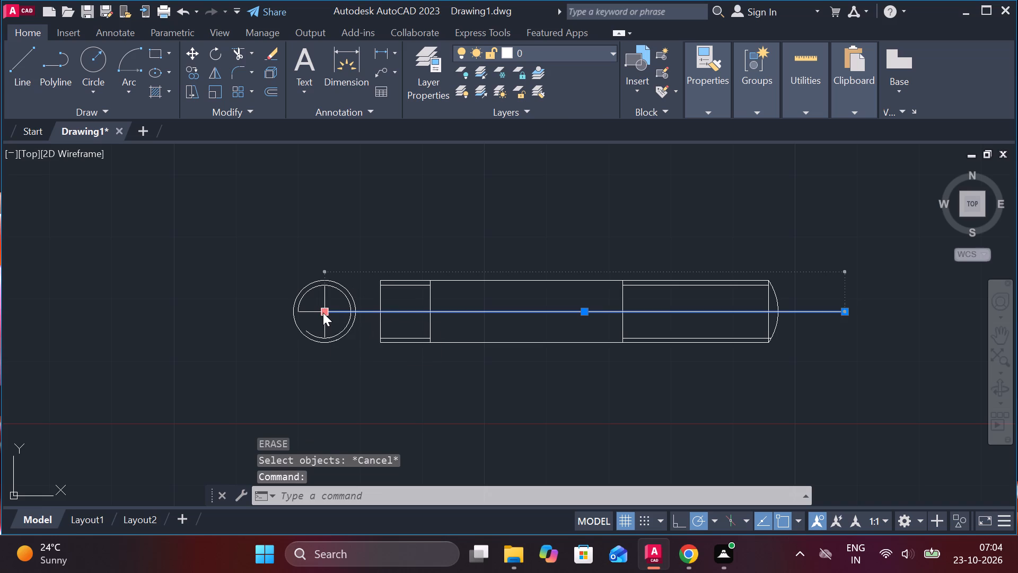
click(402, 355)
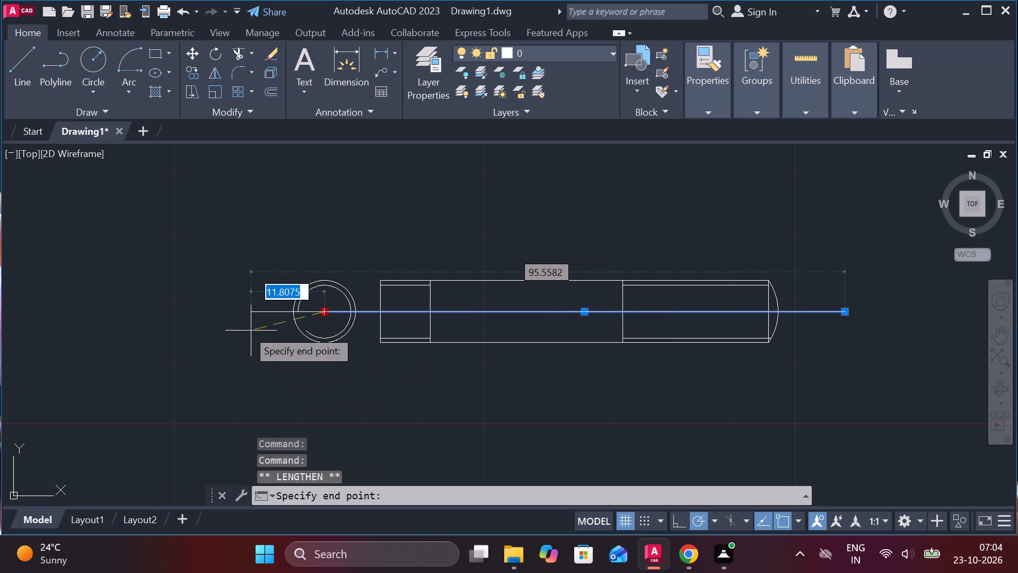
click(244, 329)
key(Escape)
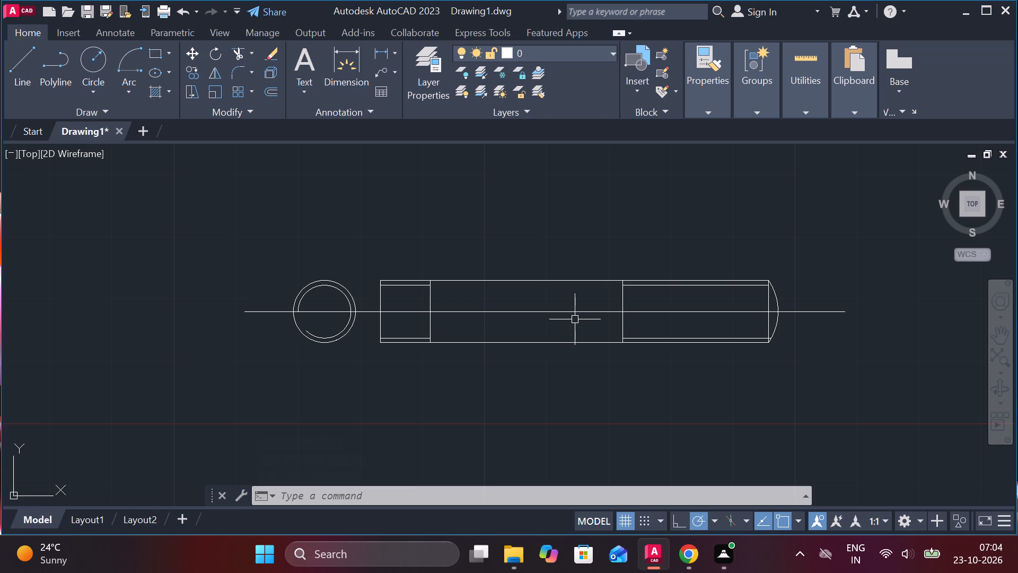
Draw a vertical centre line about 25 long through the circle's centre, extending above and below the circle.
key(l)
key(Return)
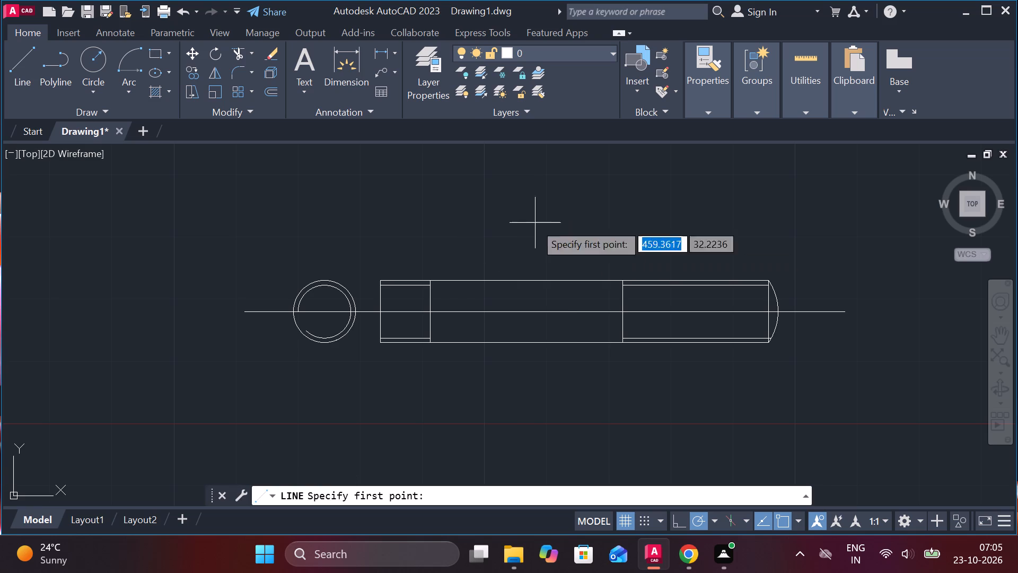
middle_drag(408, 254, 469, 261)
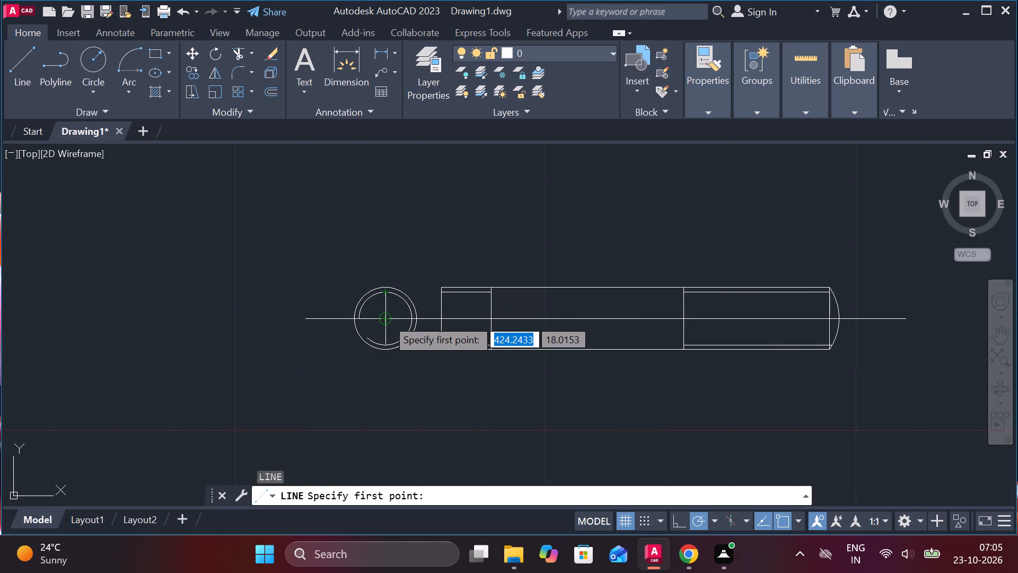
click(385, 239)
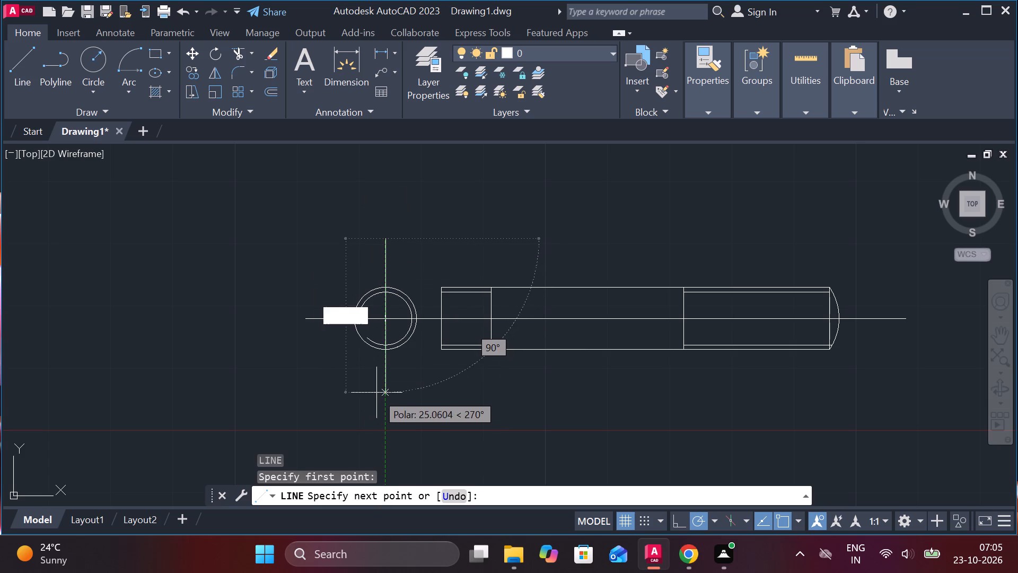
click(376, 392)
key(Escape)
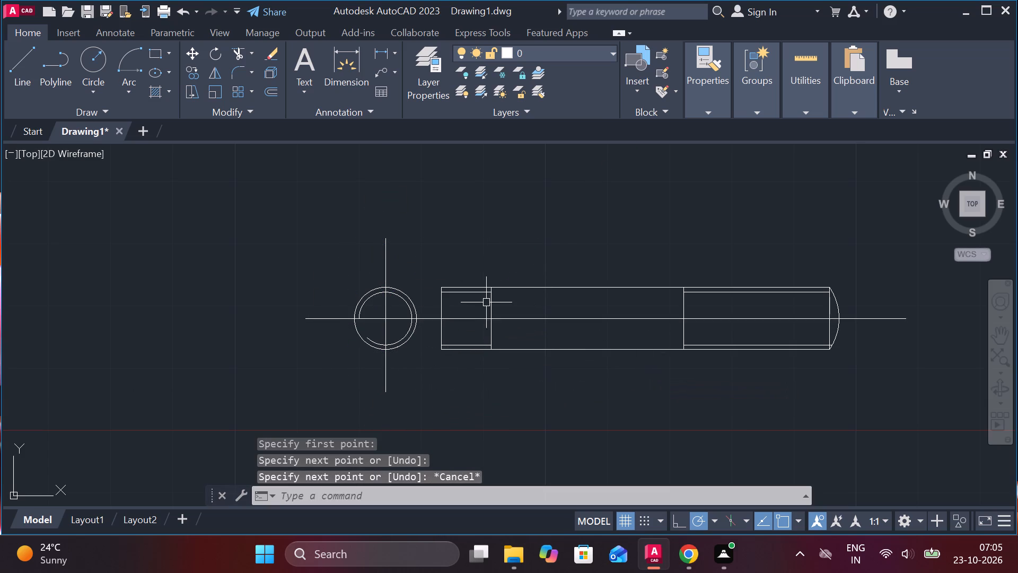
Set the linetype of the horizontal and vertical centre lines to CENTER.
click(502, 319)
click(383, 255)
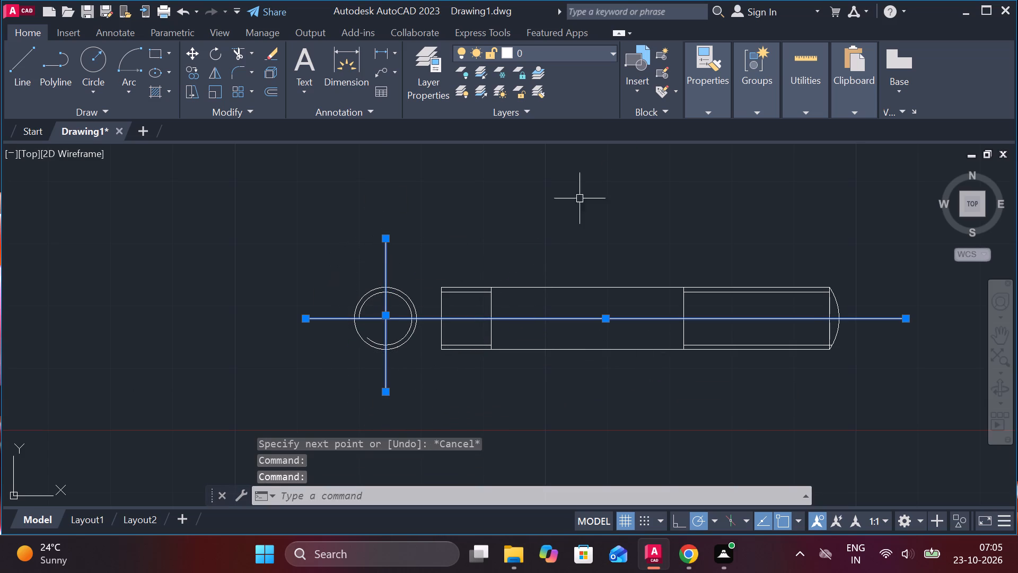
click(703, 113)
click(798, 165)
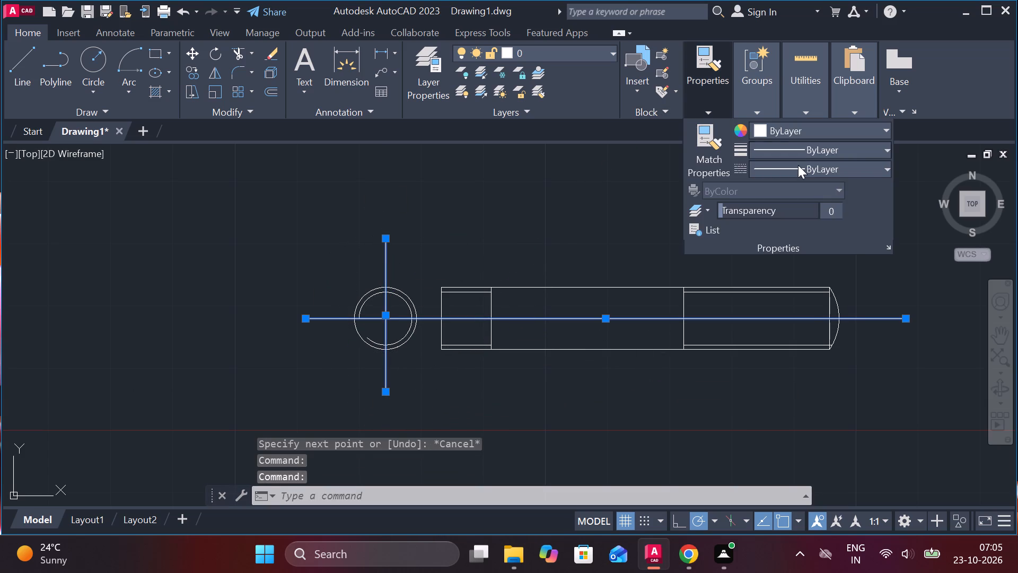
click(791, 226)
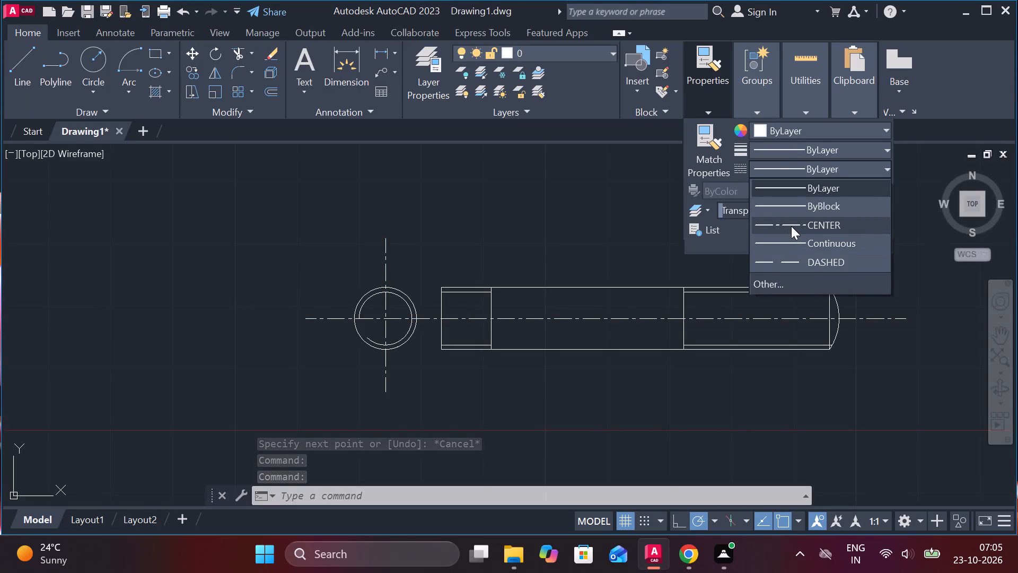
key(Escape)
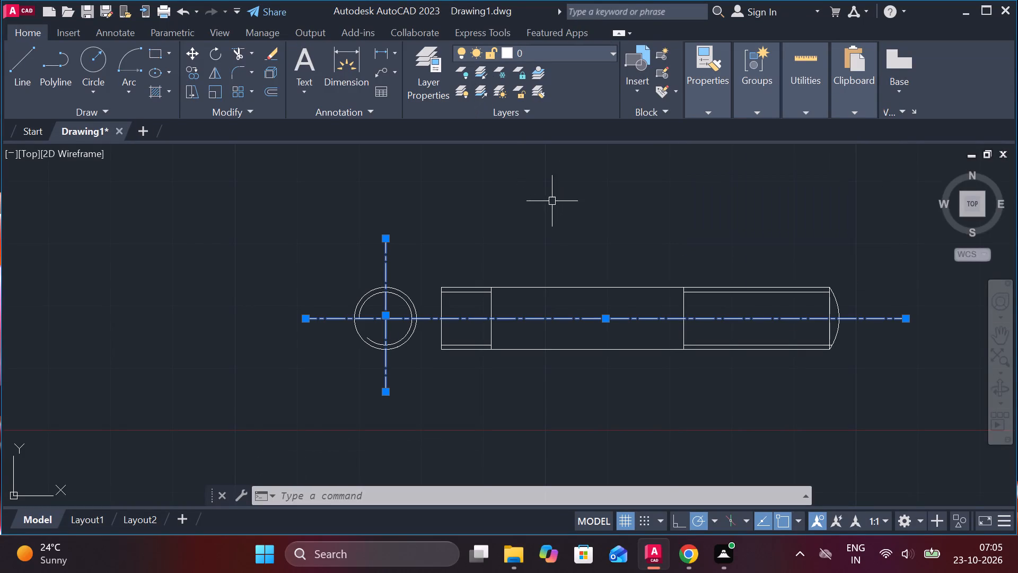
key(Escape)
Add linear dimensions below the side view for the short threaded end and the long threaded end including its rounded tip.
click(374, 53)
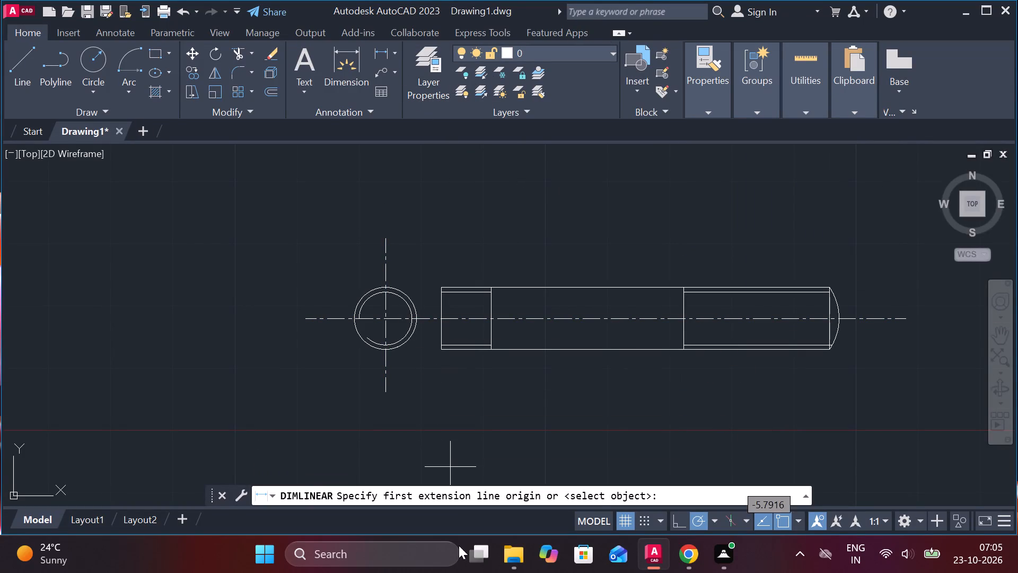
click(435, 359)
click(497, 355)
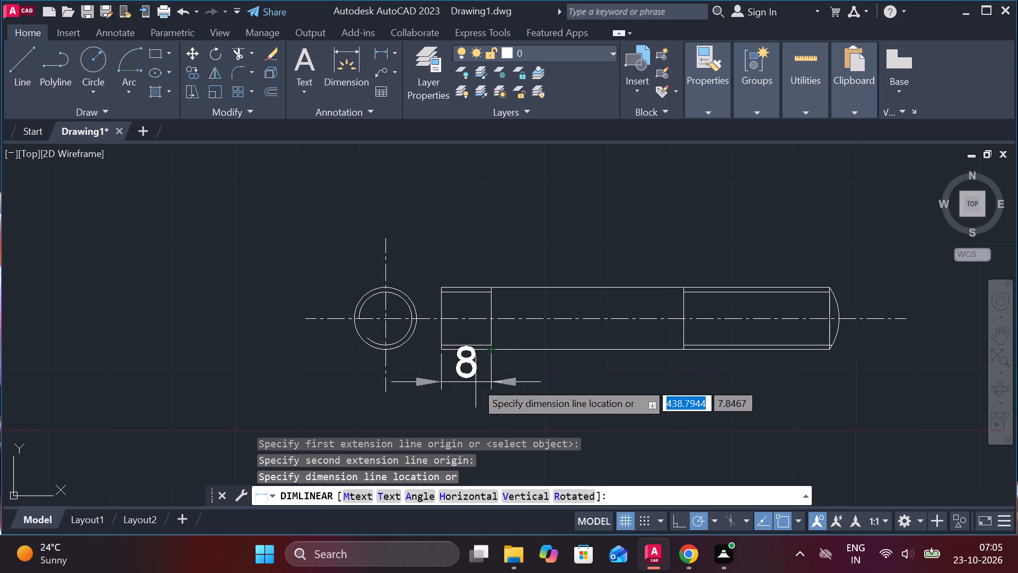
click(476, 390)
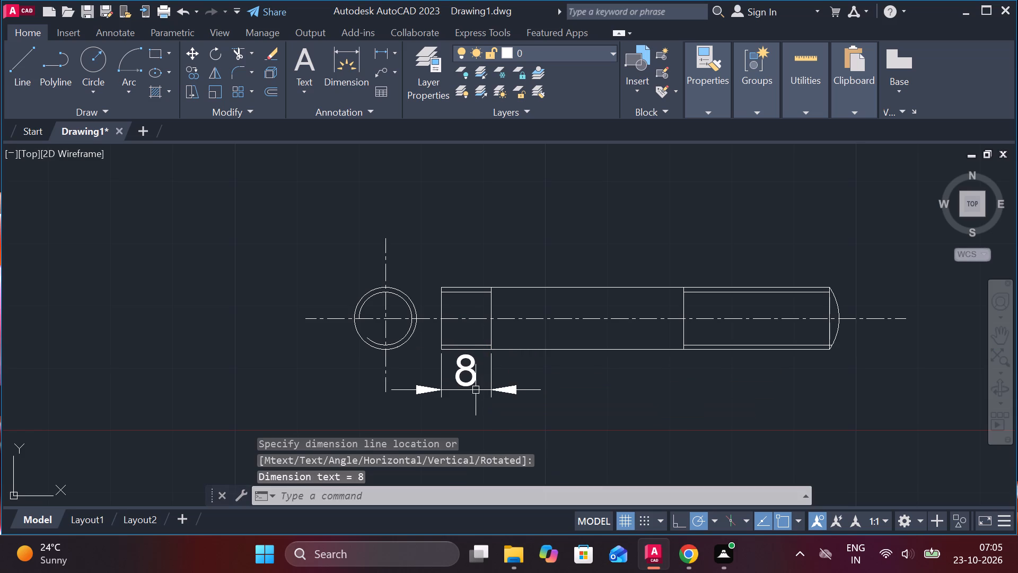
key(space)
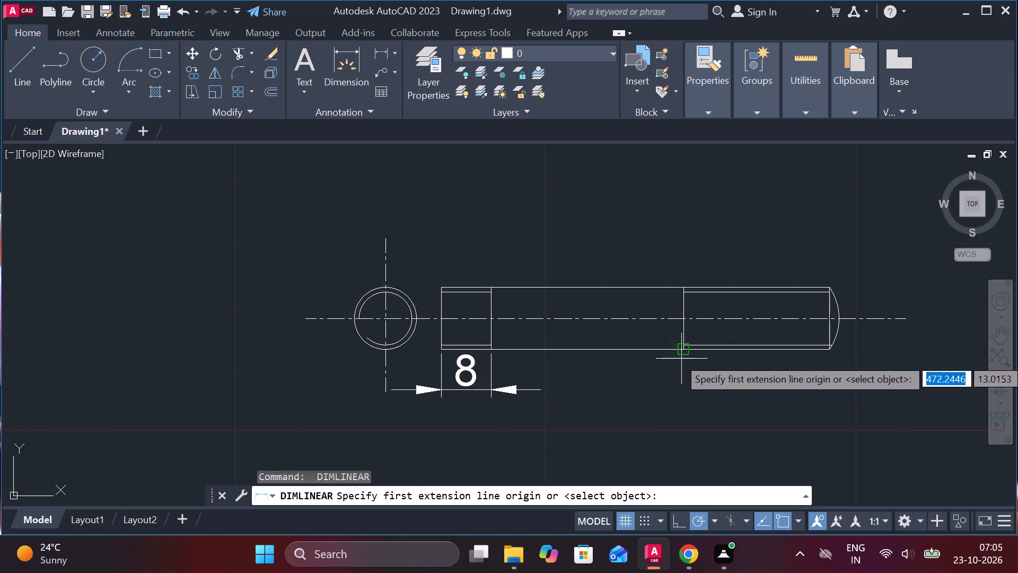
click(679, 355)
click(842, 318)
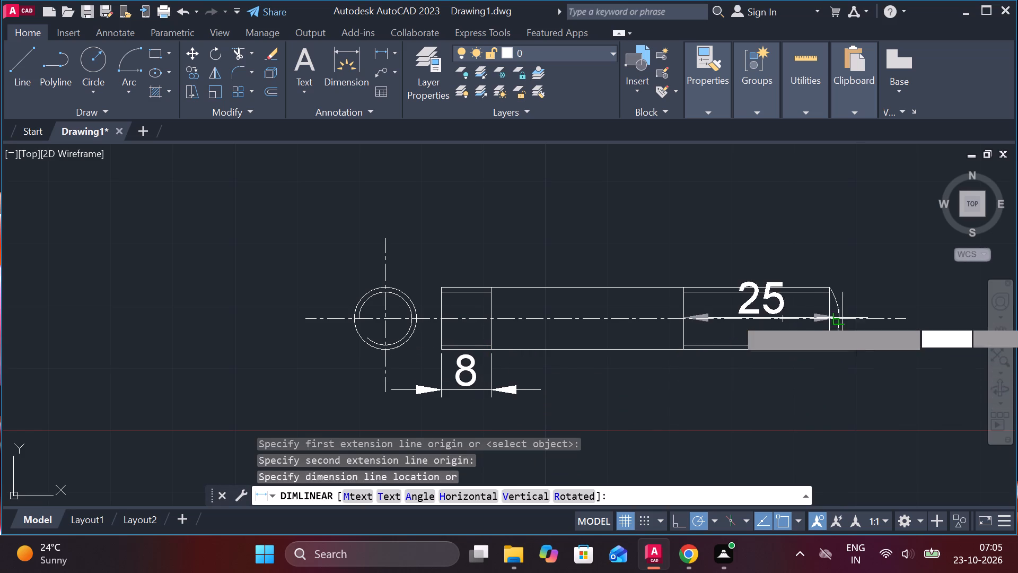
click(487, 393)
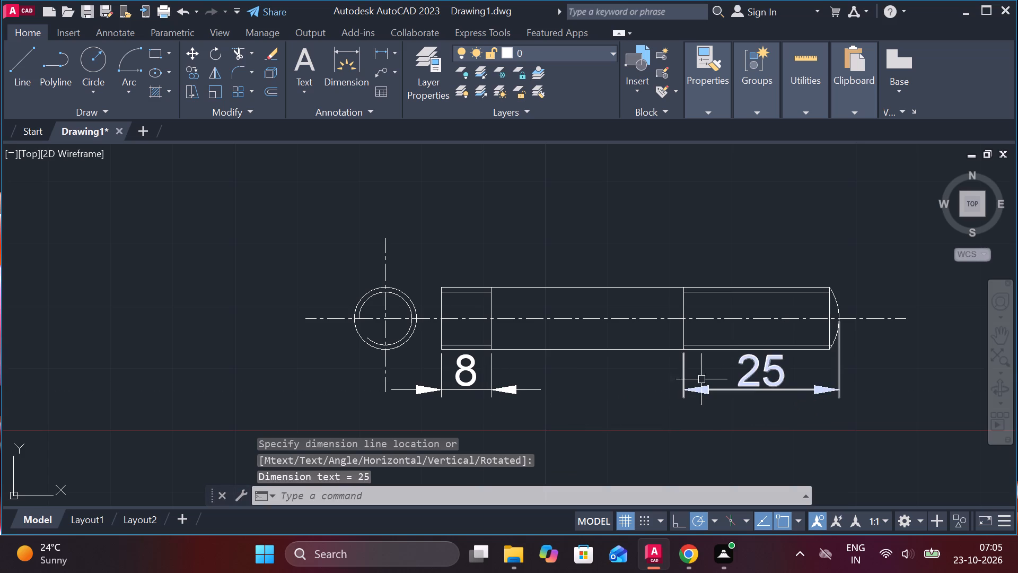
Dimension the overall length of the side view above it, from the flat end to the rounded tip.
click(375, 50)
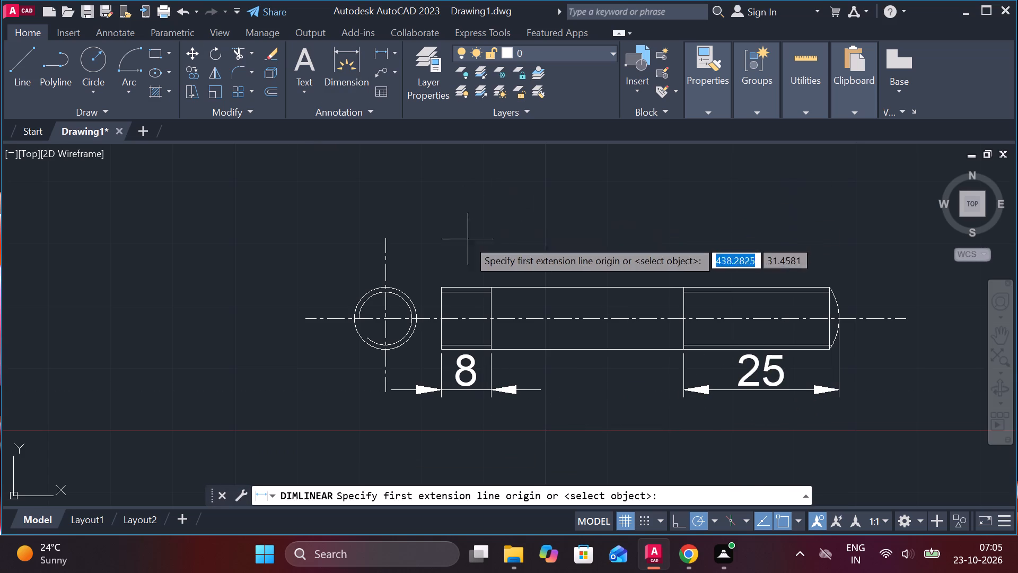
click(450, 279)
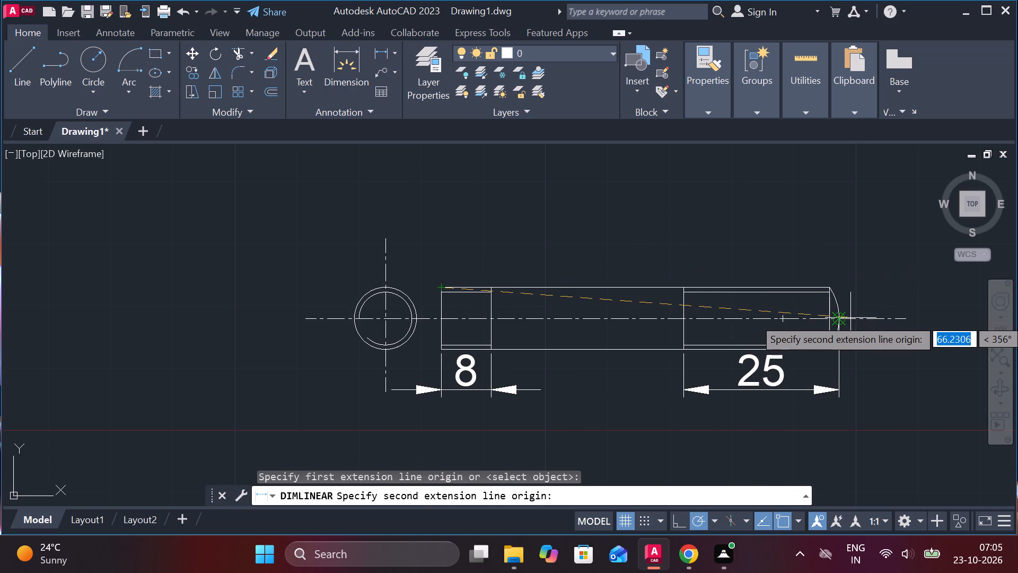
click(849, 318)
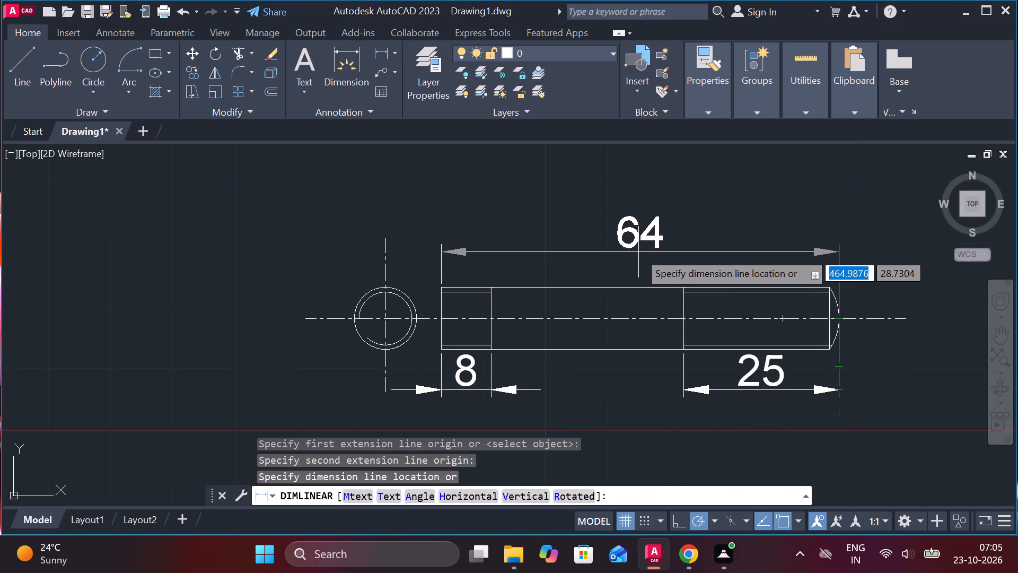
click(638, 249)
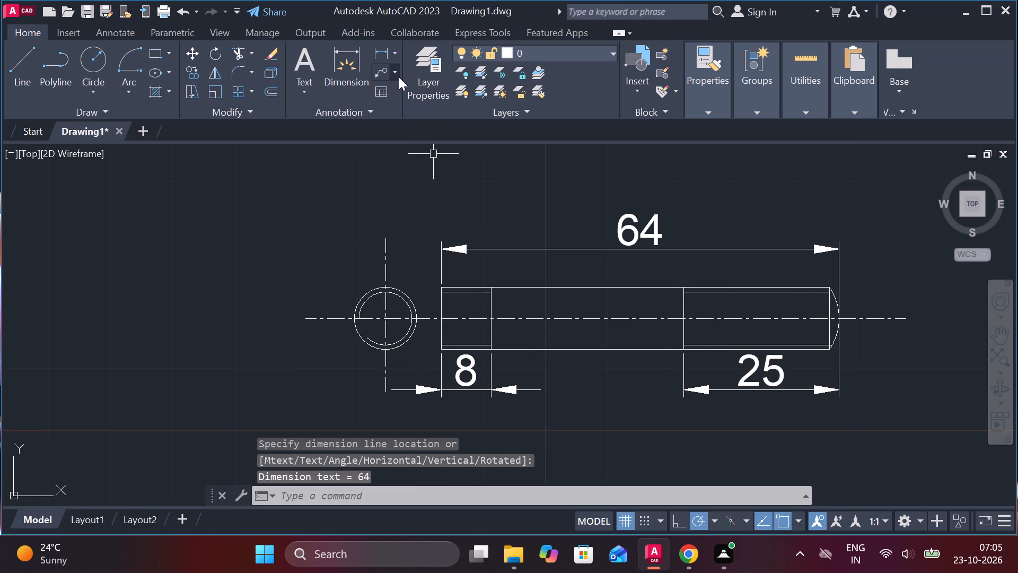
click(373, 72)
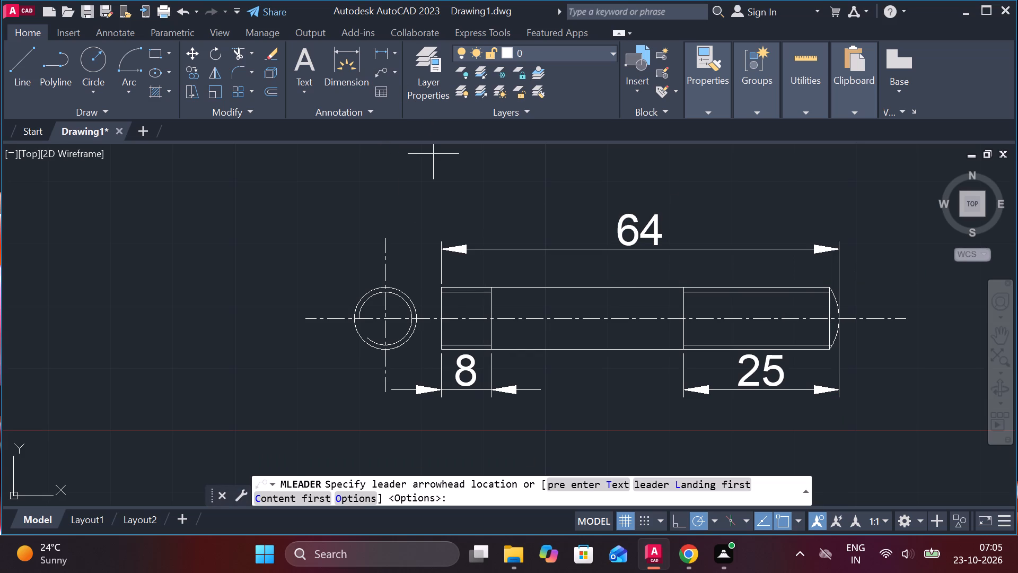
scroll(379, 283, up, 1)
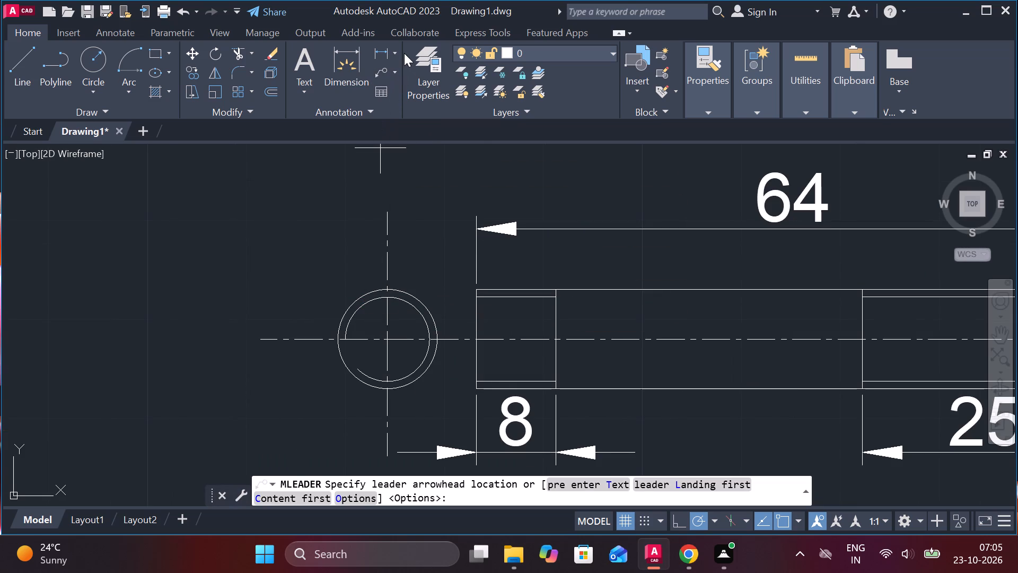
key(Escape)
Add a diameter dimension to the outer circle of the end view, with its text above and left of the circle.
click(391, 52)
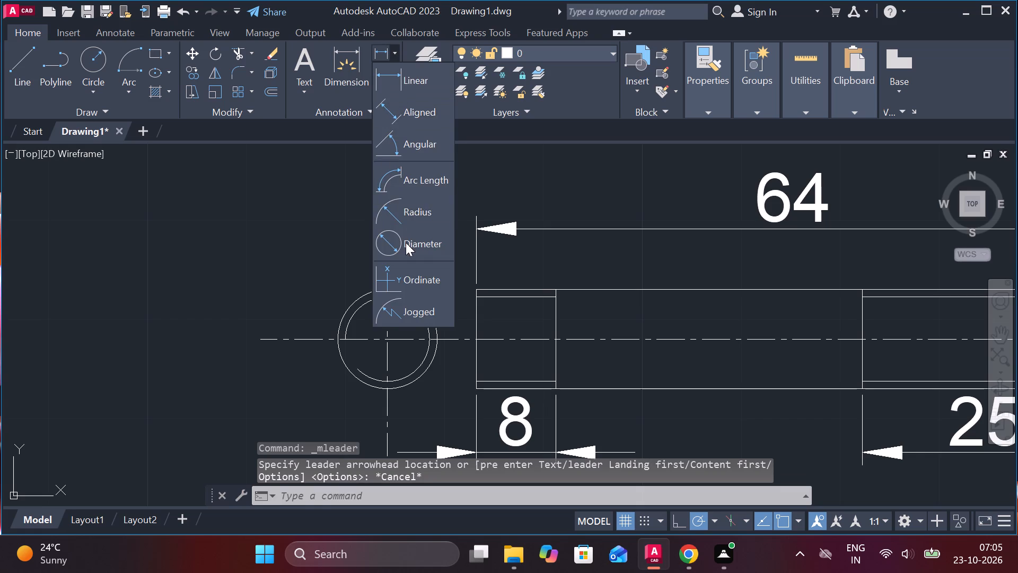
click(406, 242)
click(353, 301)
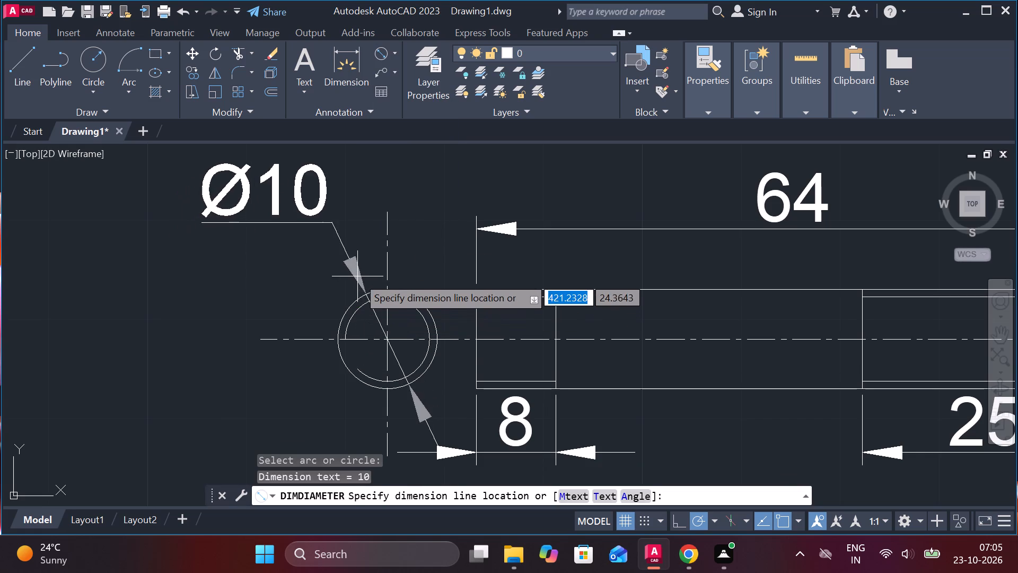
click(357, 273)
Replace the text of the circle's diameter dimension with the thread callout M10*1.5.
middle_drag(398, 278, 419, 281)
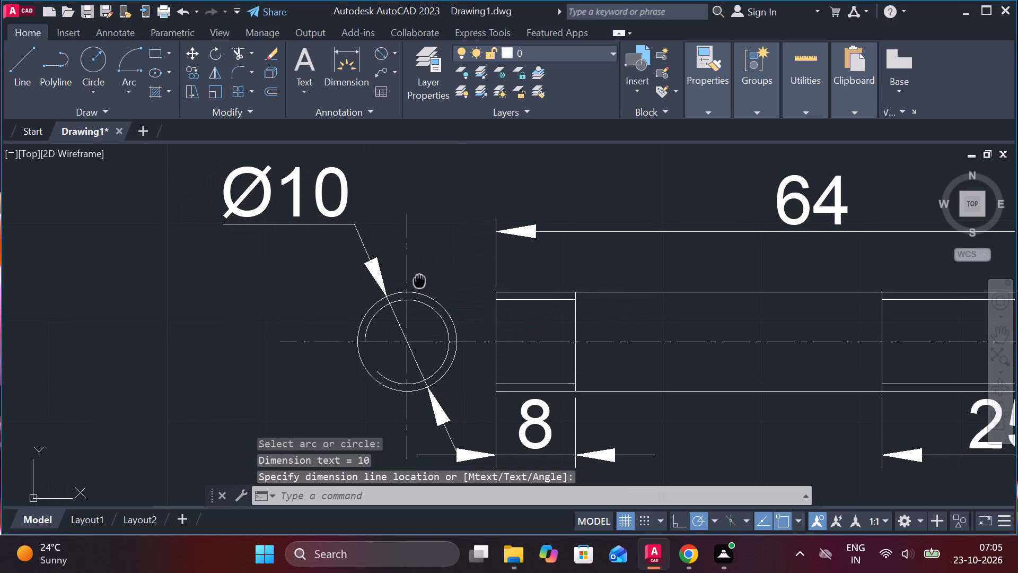
middle_drag(419, 281, 455, 281)
double_click(389, 183)
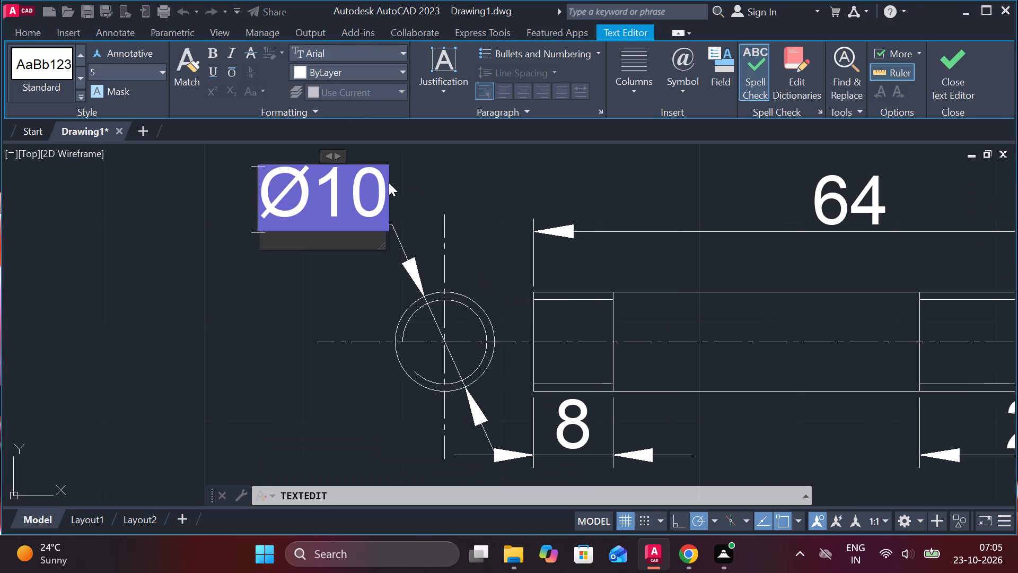
key(m)
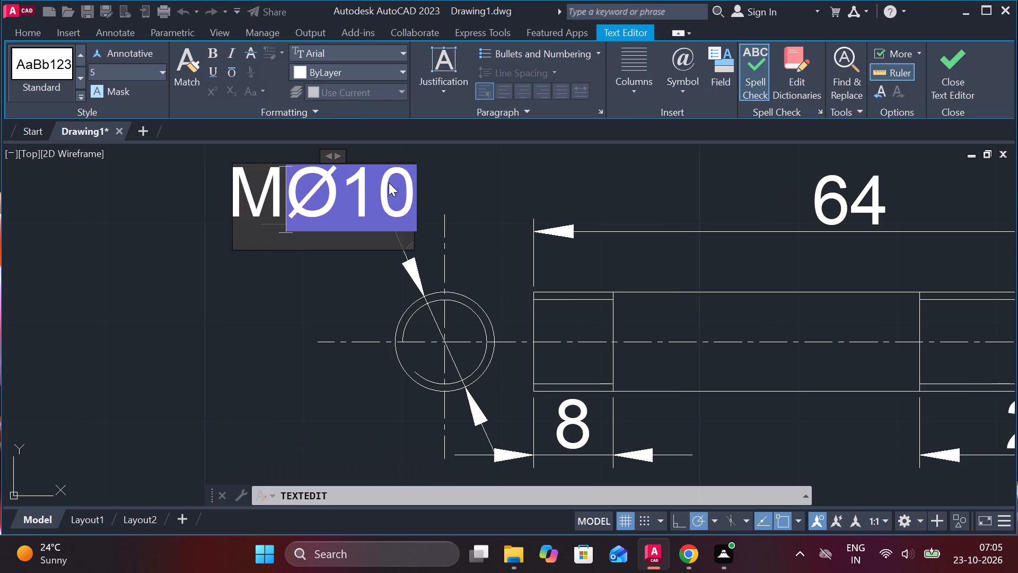
key(Right)
key(BackSpace)
text(10)
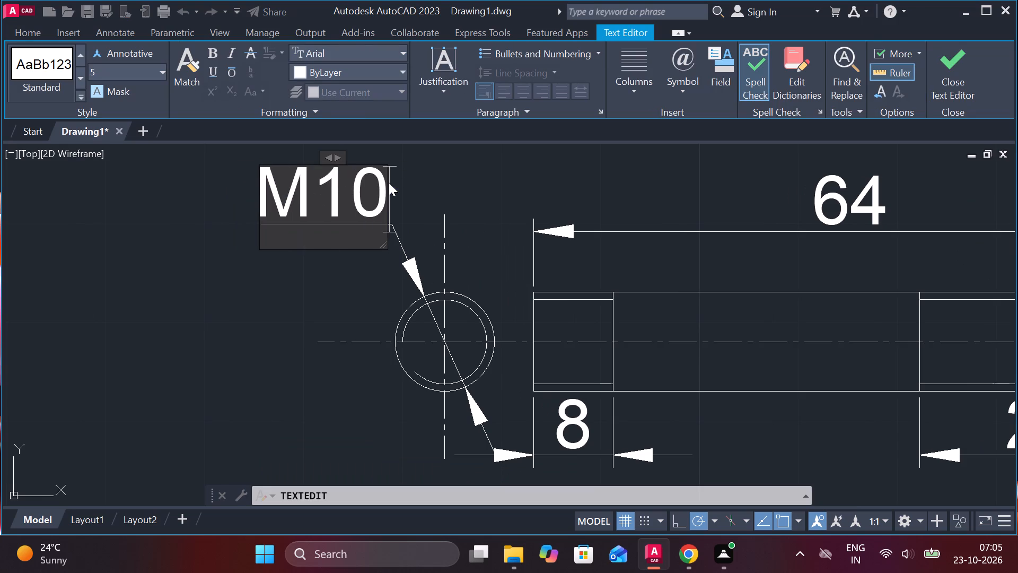
key(shift+asterisk)
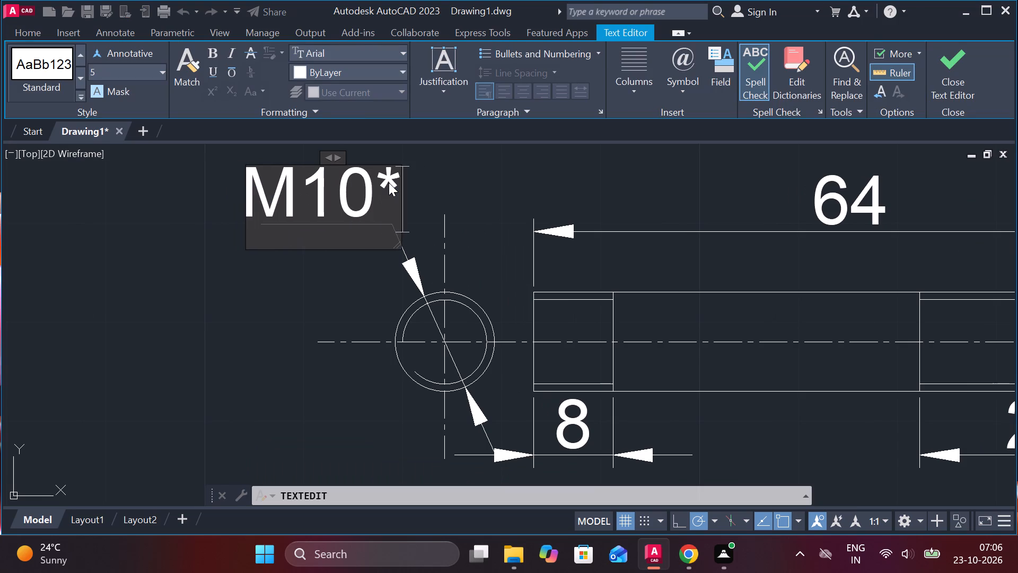
text(1.5)
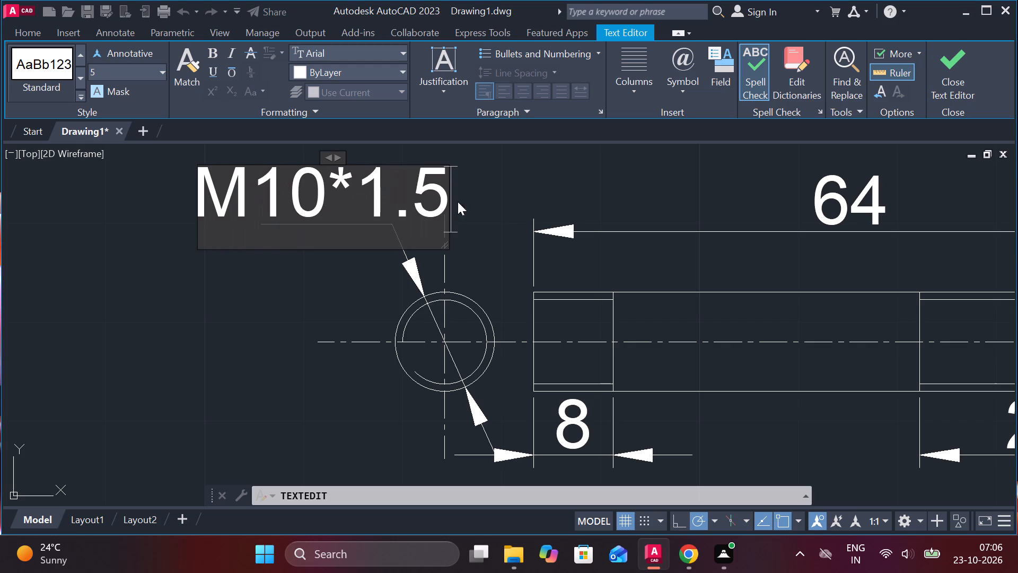
click(966, 63)
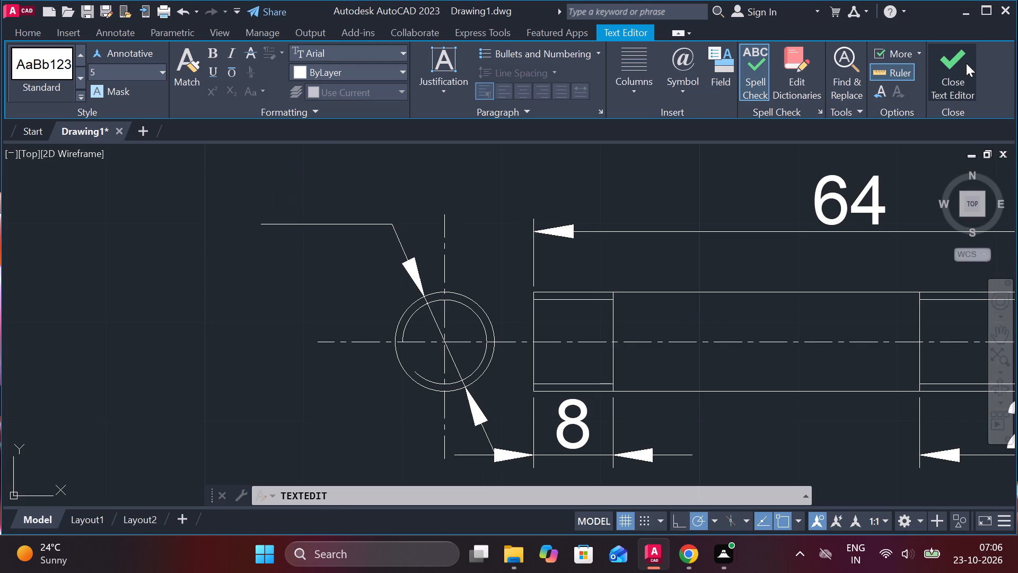
Add a multileader from the long threaded end's top edge with part number 4 at text height 10.
scroll(823, 300, down, 3)
middle_drag(784, 377, 699, 377)
scroll(730, 377, up, 1)
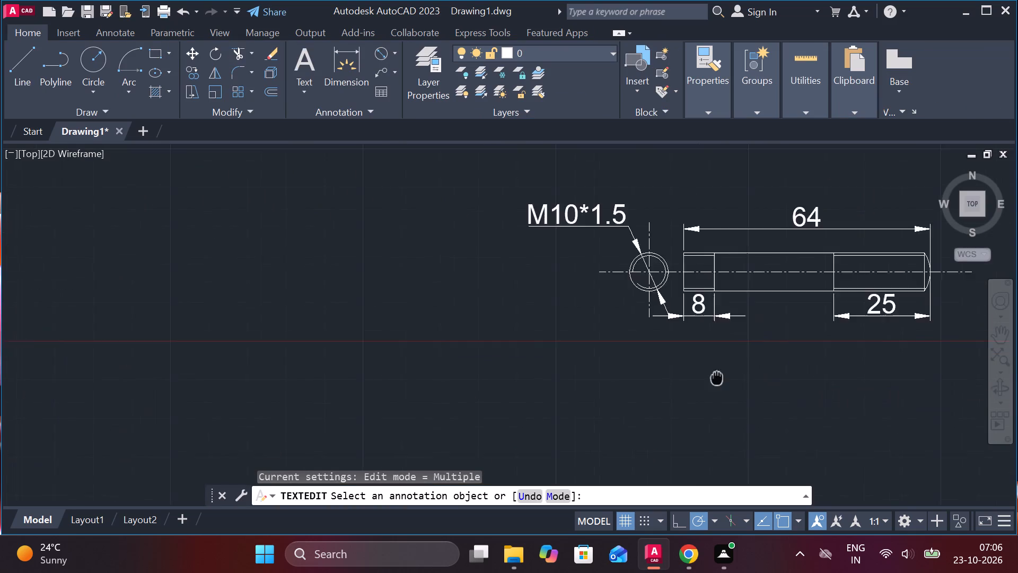
middle_drag(699, 377, 555, 382)
click(387, 69)
middle_drag(828, 251, 783, 265)
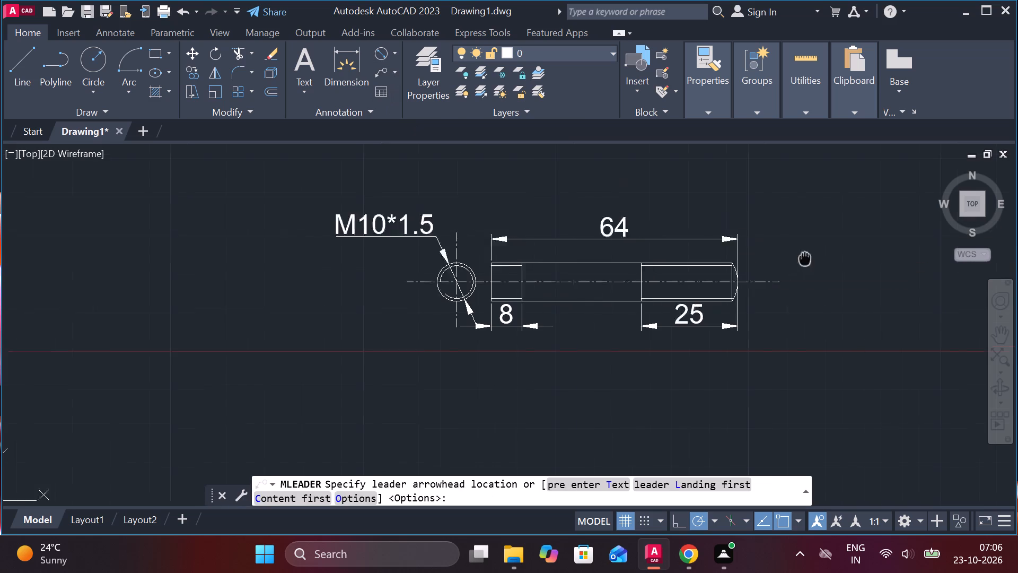
middle_drag(783, 265, 706, 291)
click(592, 290)
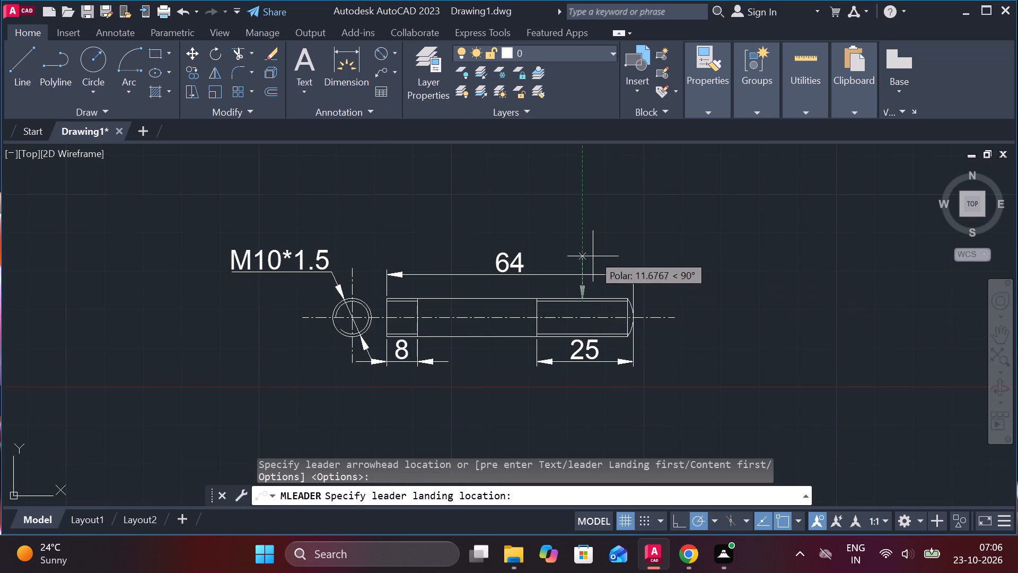
click(610, 217)
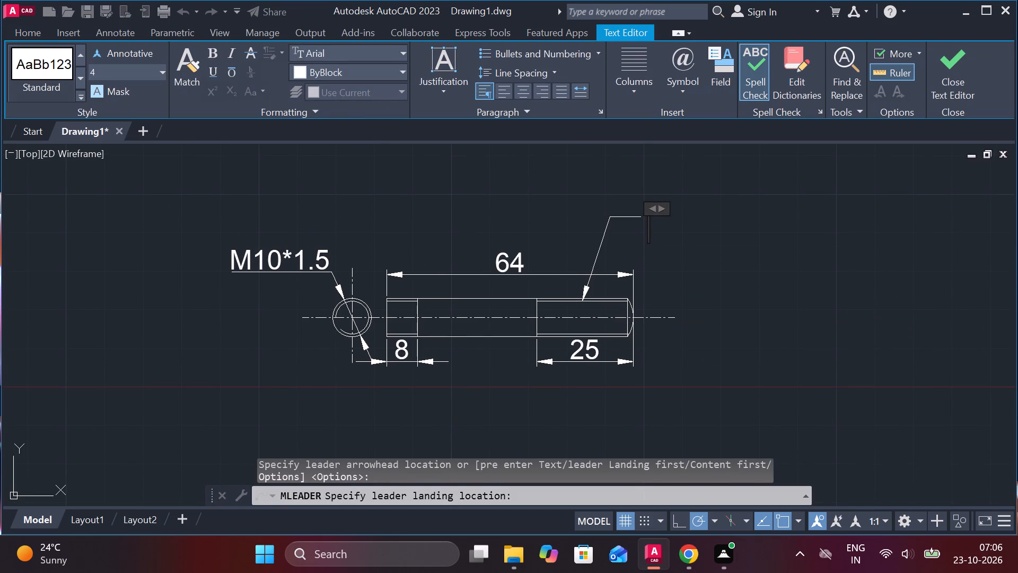
drag(110, 70, 67, 70)
text(10)
key(Return)
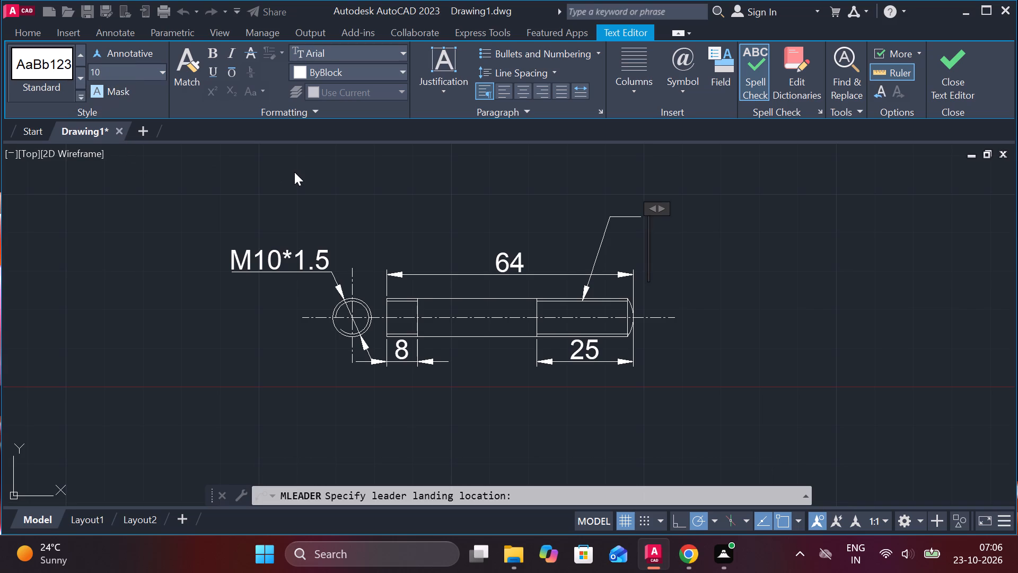
key(4)
click(947, 63)
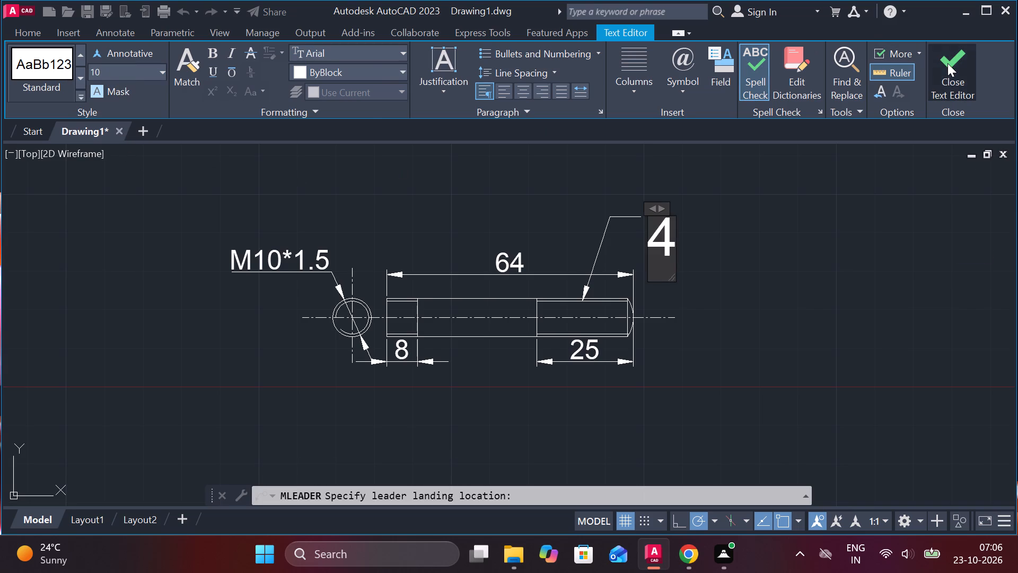
Move both views of part 4 with all annotations to the space right of part 5, beneath the long shaft view.
scroll(707, 249, down, 1)
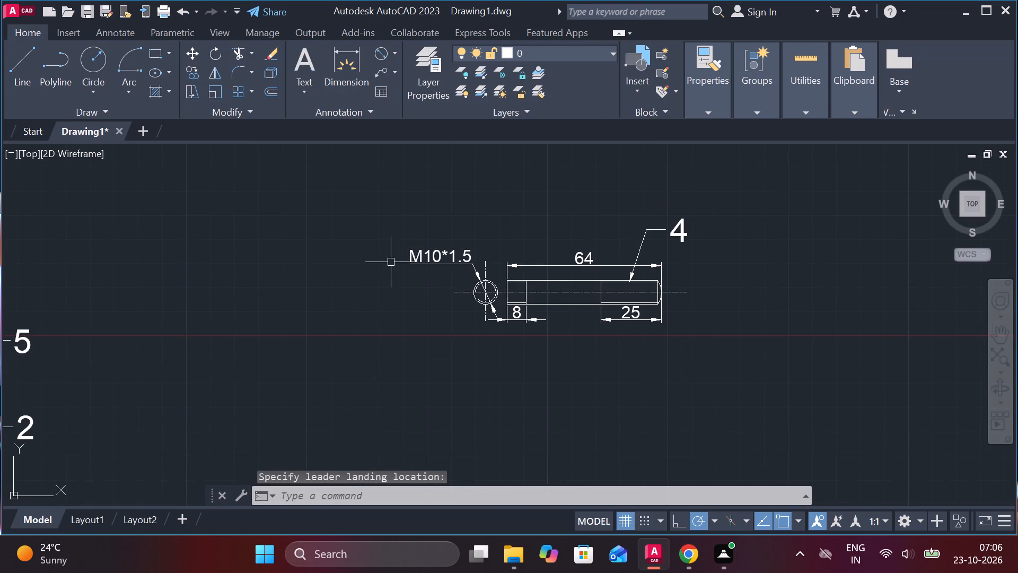
click(375, 245)
click(502, 173)
drag(321, 192, 330, 192)
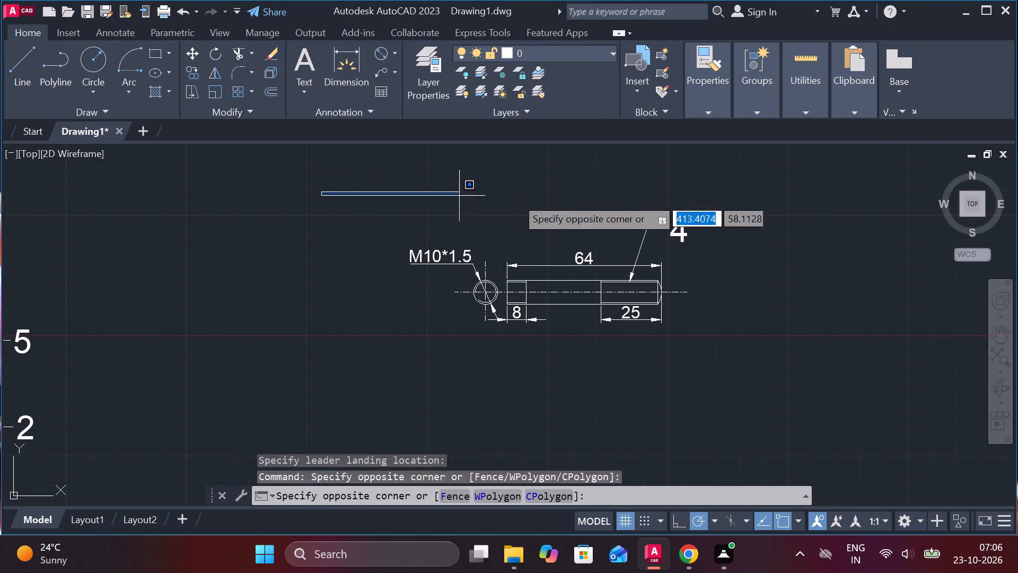
click(739, 343)
key(m)
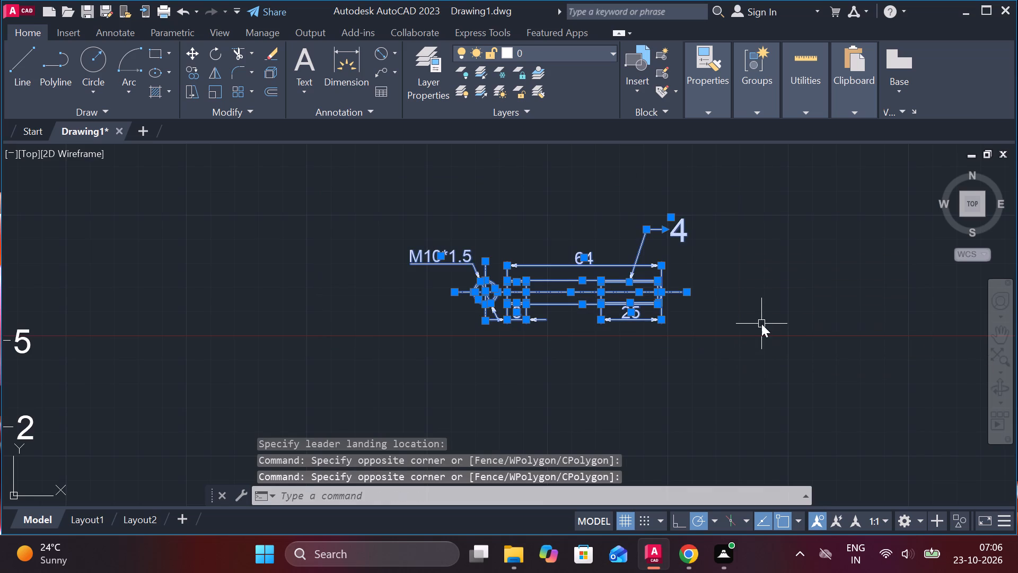
key(Return)
click(761, 324)
scroll(762, 324, down, 2)
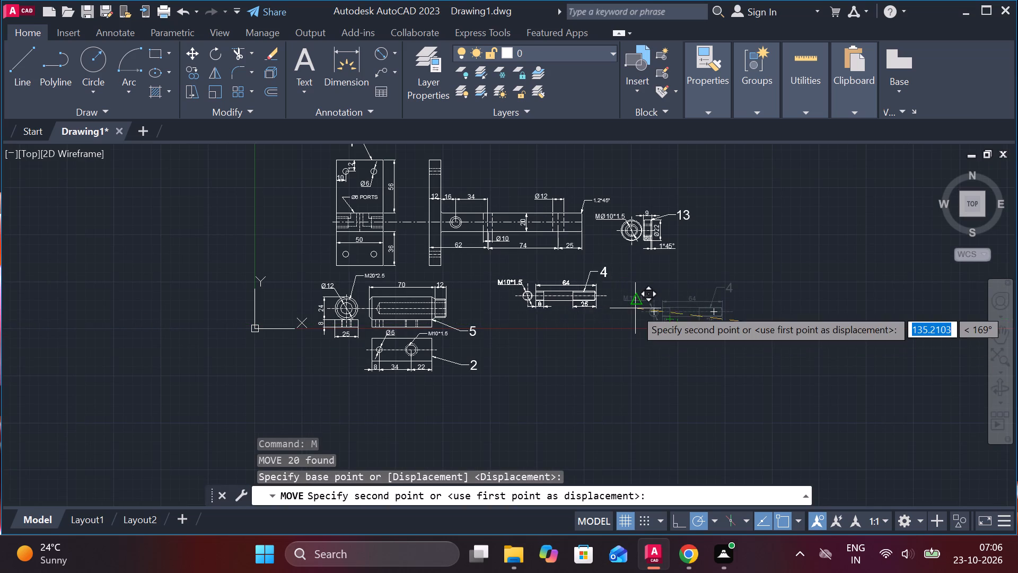
scroll(633, 308, up, 1)
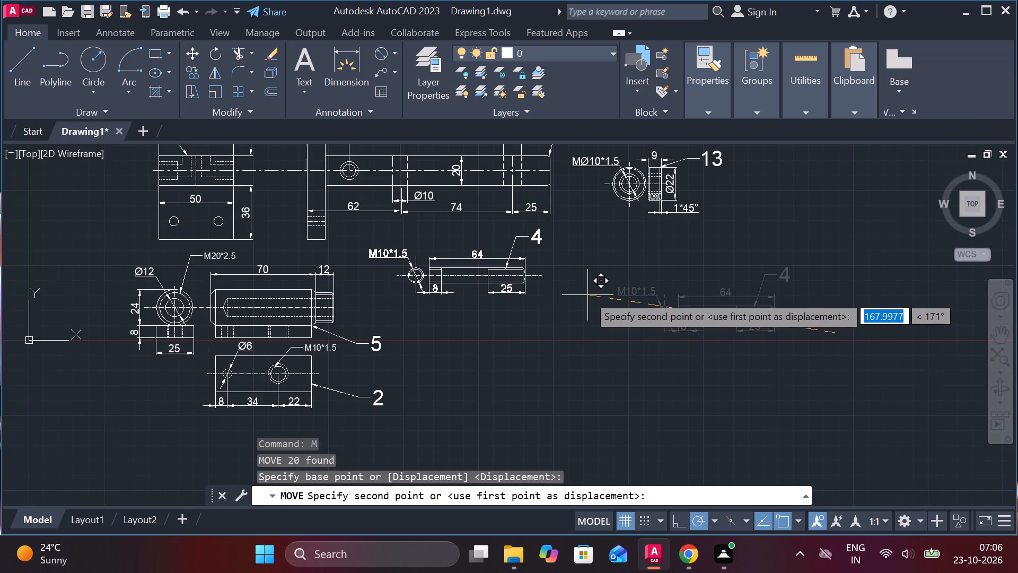
click(587, 295)
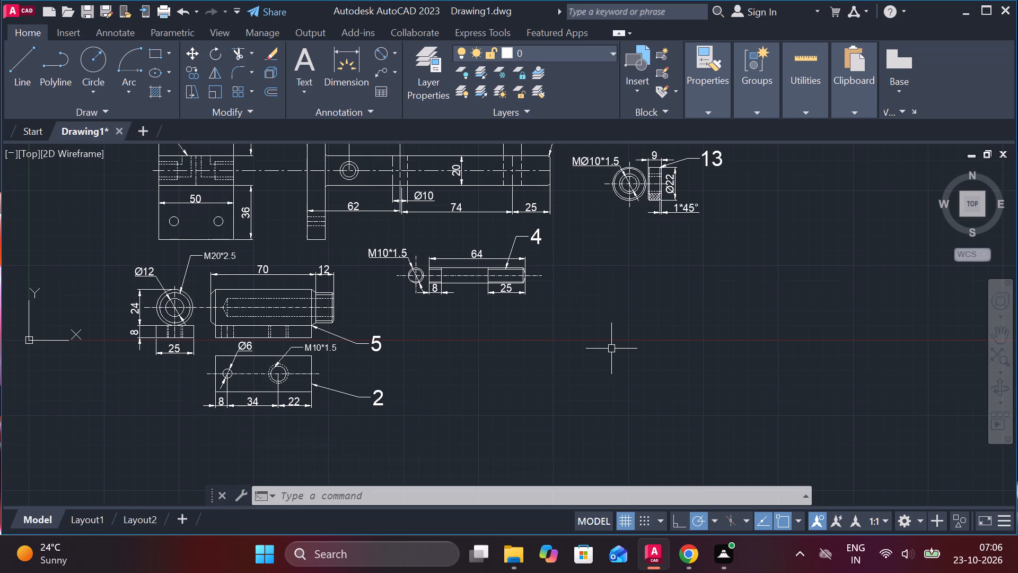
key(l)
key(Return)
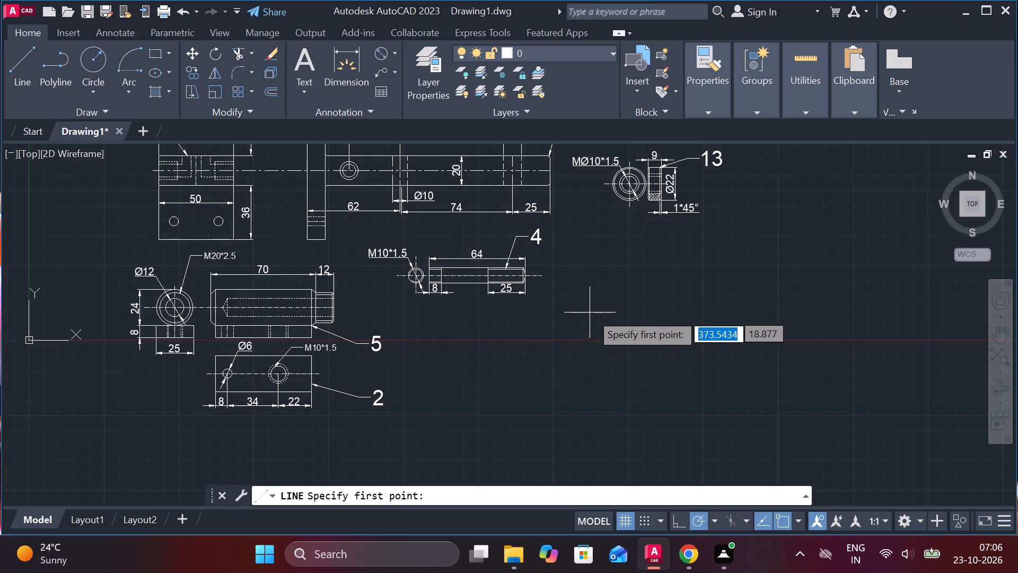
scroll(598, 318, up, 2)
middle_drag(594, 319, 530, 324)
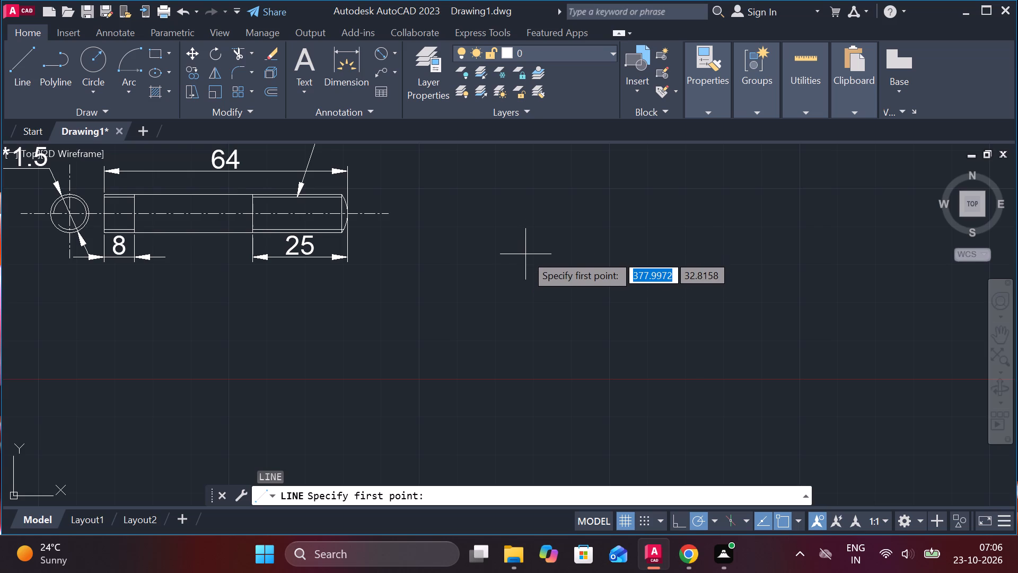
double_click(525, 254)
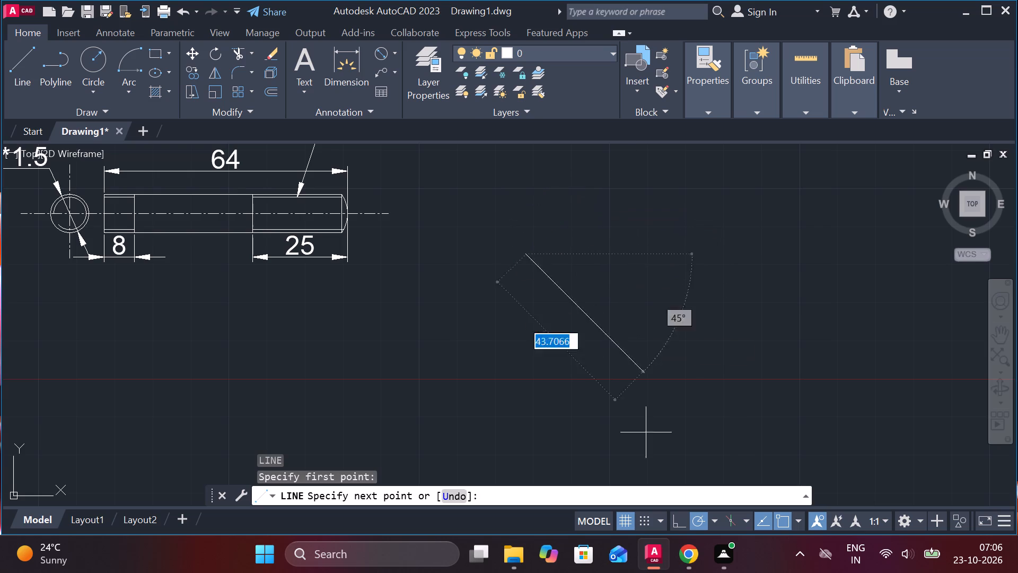
Set the polar tracking angle increment to 30 degrees.
click(716, 517)
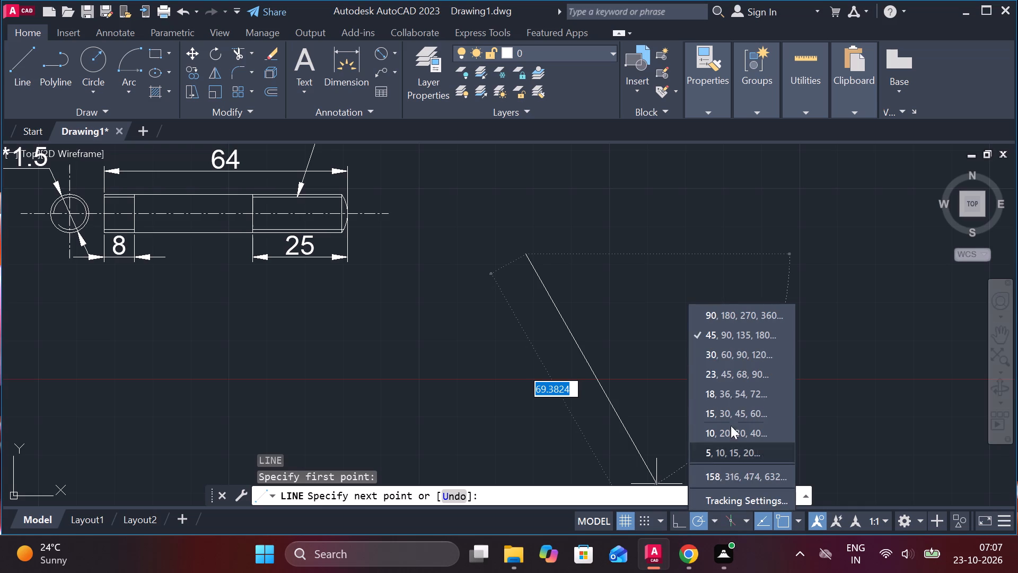
click(726, 346)
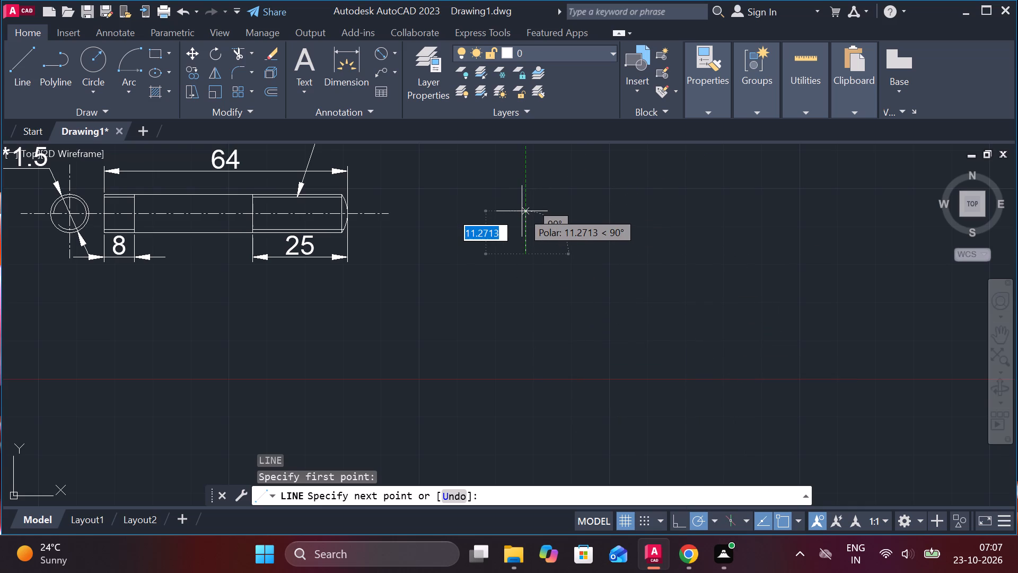
key(Escape)
Draw a 96 by 12 rectangular outline with a 96-long centre line, in the empty space beyond part 4.
key(l)
key(Return)
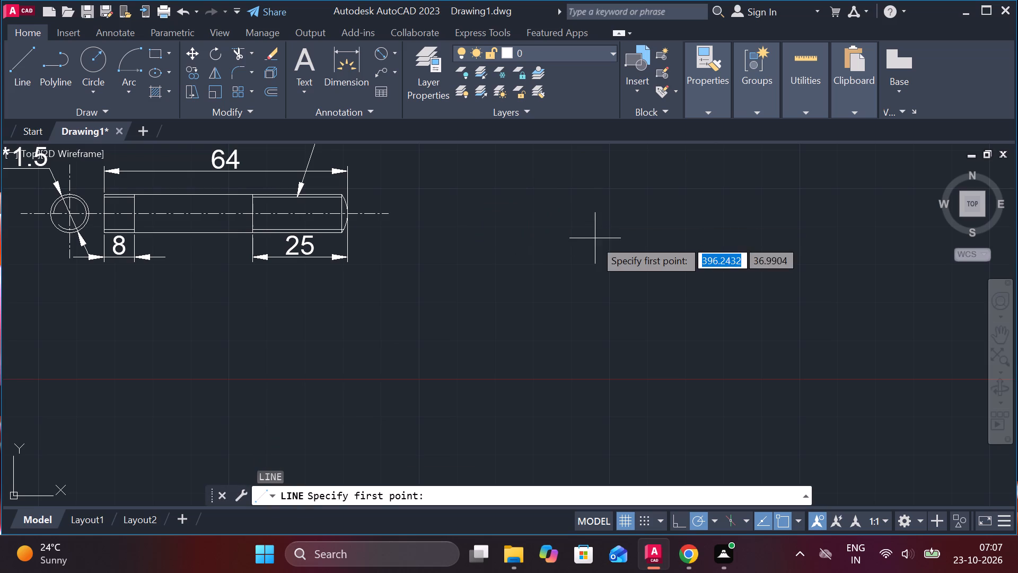
click(564, 258)
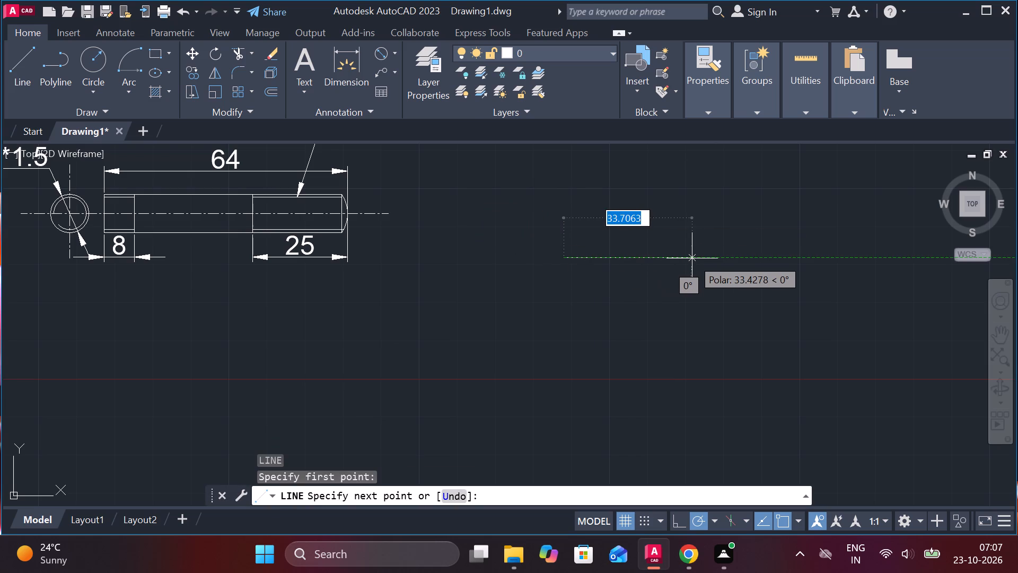
text(96)
key(Return)
middle_drag(726, 259, 586, 286)
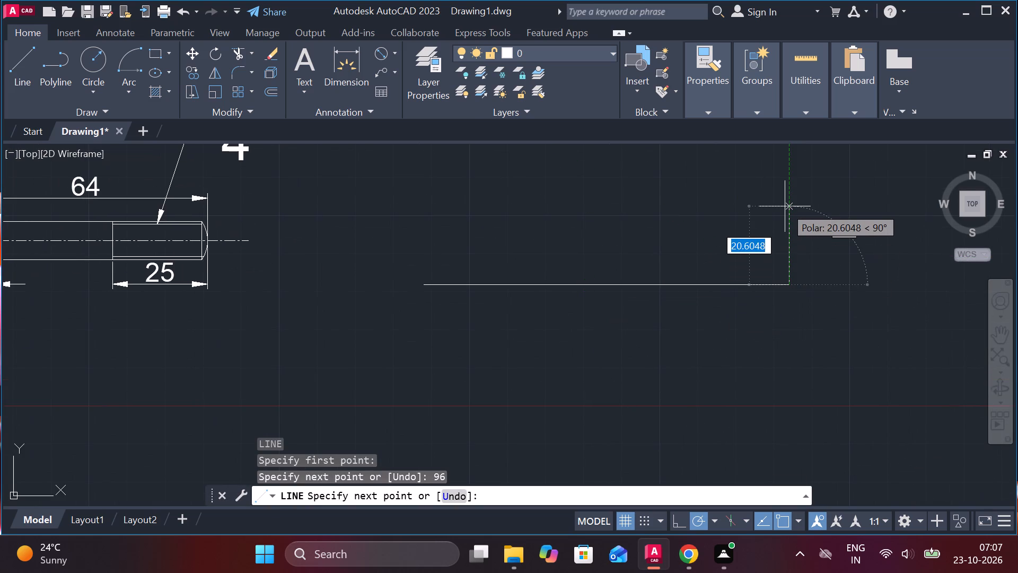
key(6)
key(Return)
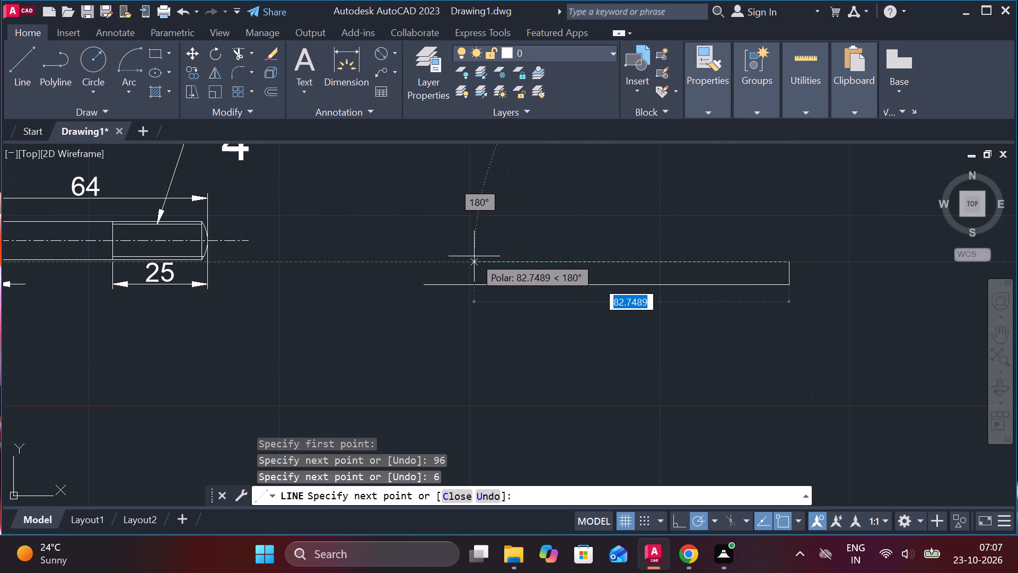
key(9)
key(6)
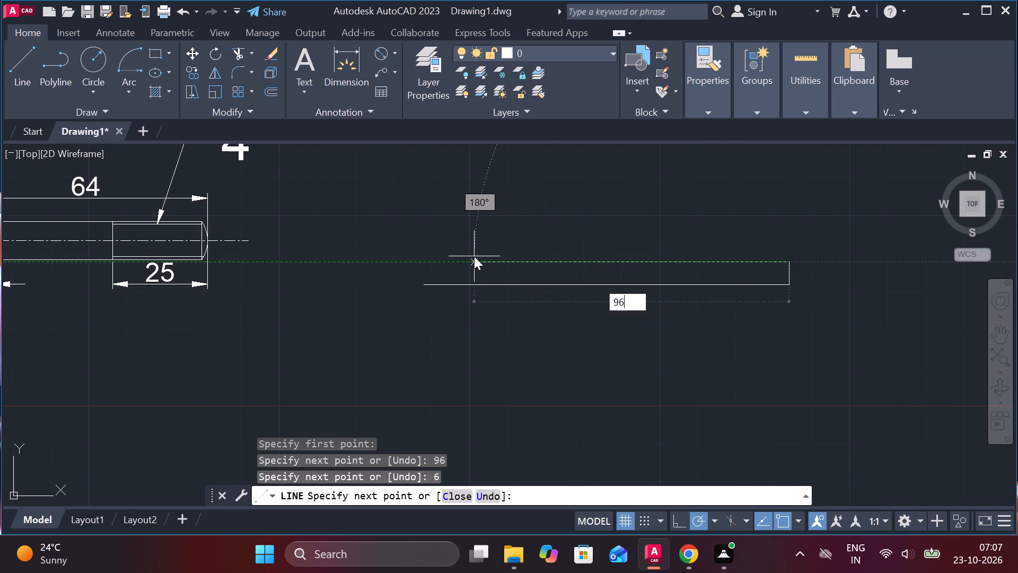
key(Return)
text(12)
key(space)
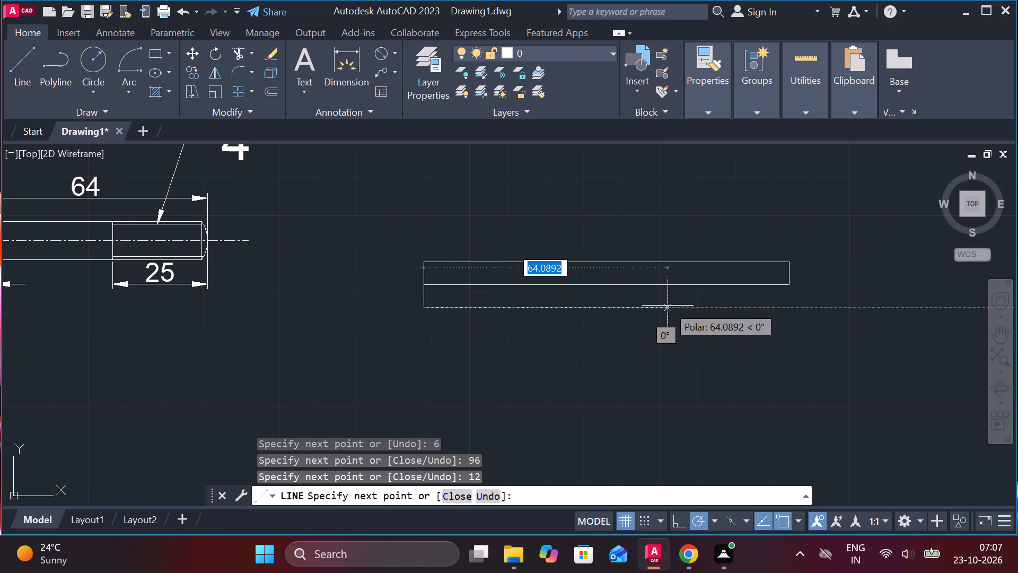
text(96)
key(Return)
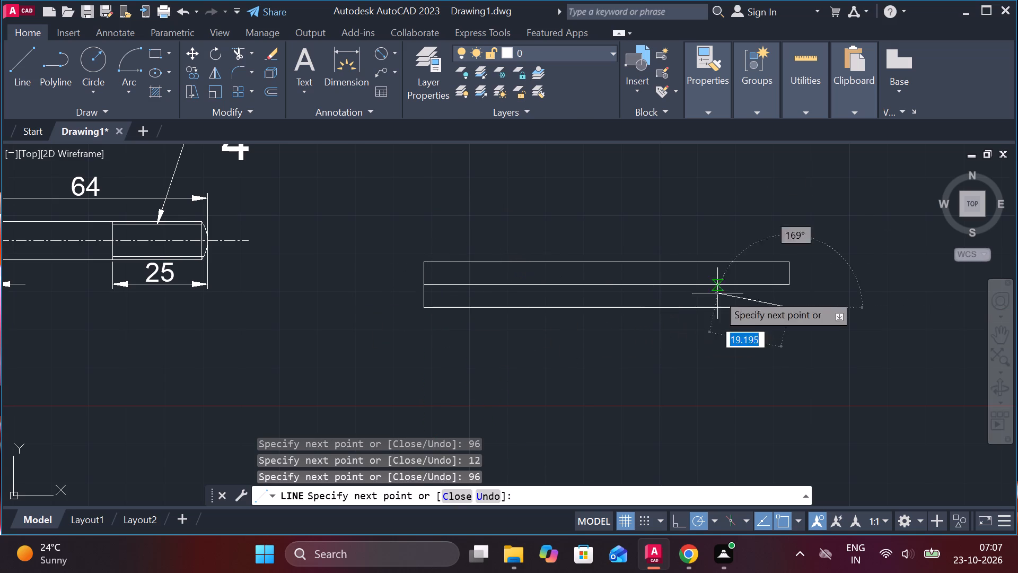
click(788, 282)
key(grave)
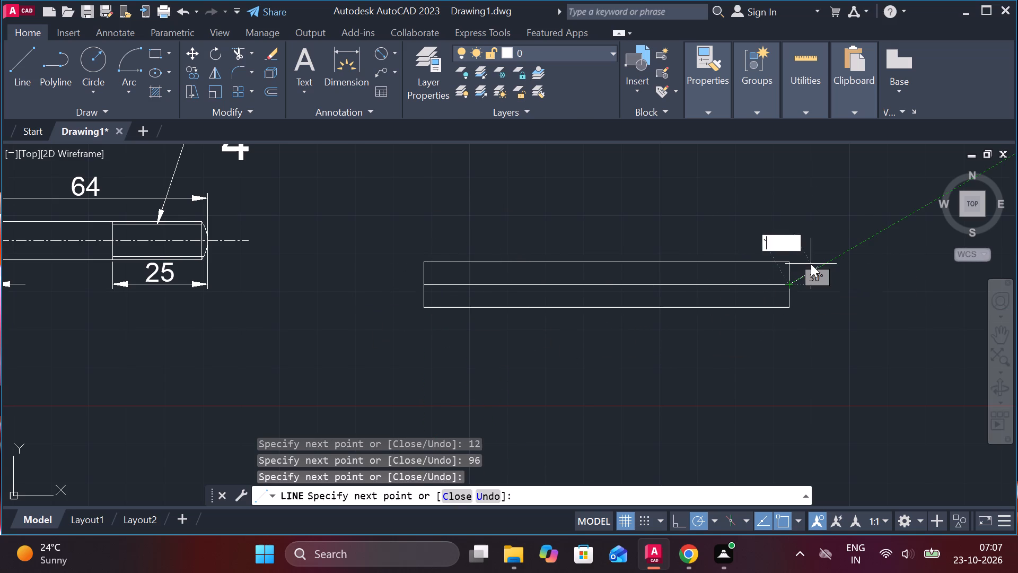
key(Escape)
key(Escape)
Join the new rectangle's outline segments into a polyline.
click(811, 330)
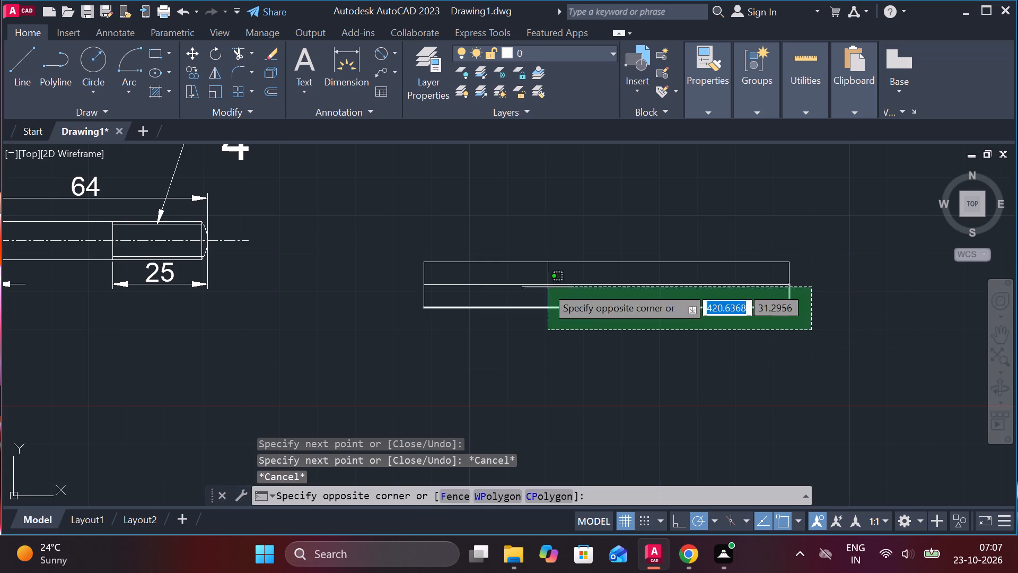
click(410, 232)
key(j)
key(Return)
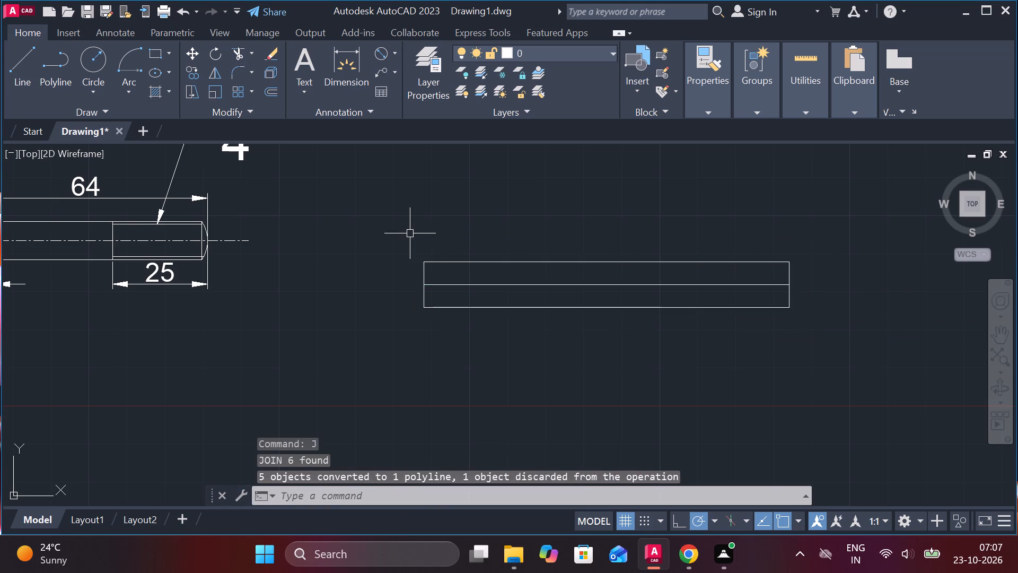
scroll(414, 261, up, 1)
key(Escape)
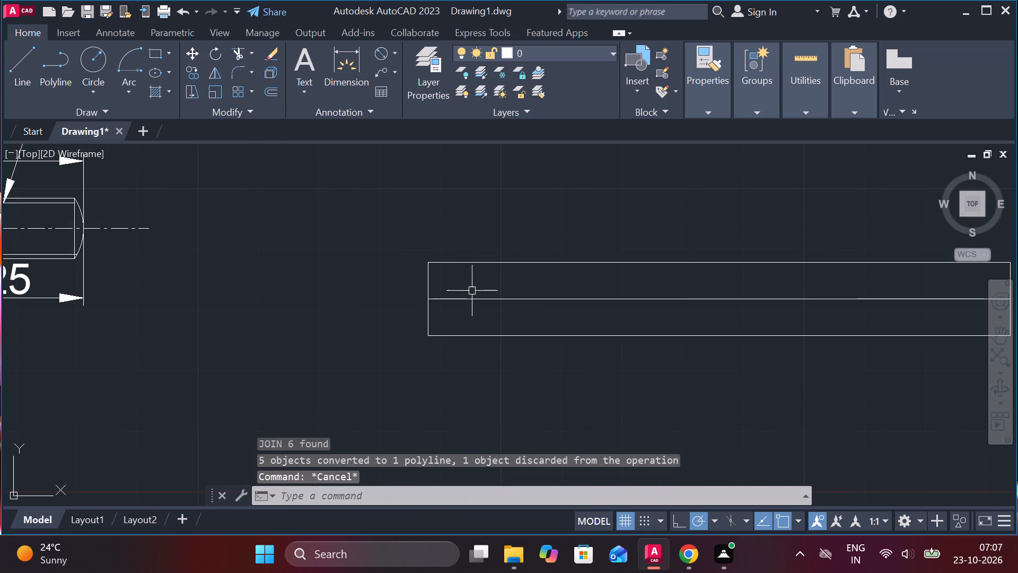
Draw two mirrored slanted lines at about 60 degrees from the centre line's left end, crossing the upper and lower edges.
key(l)
key(Return)
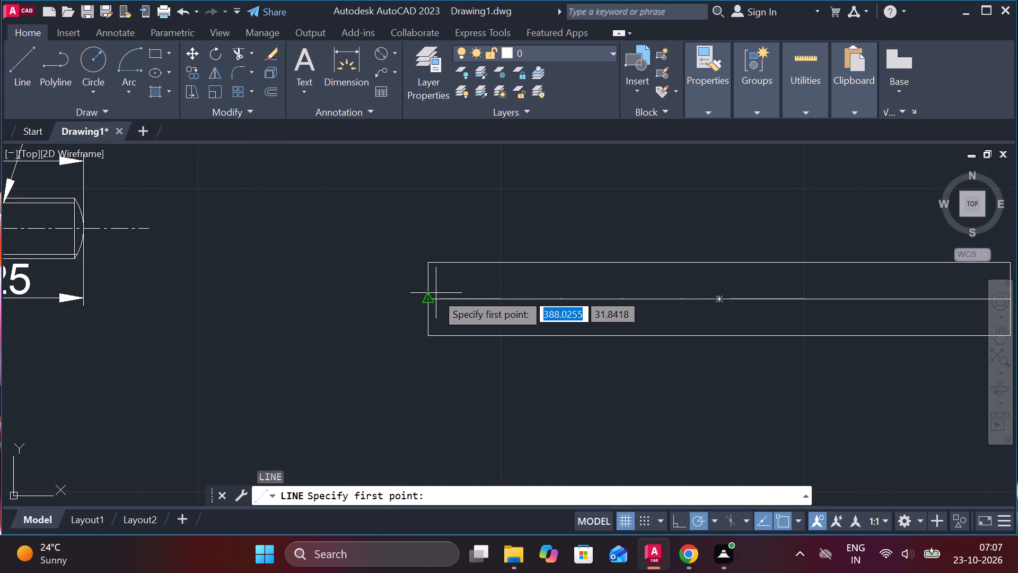
click(427, 307)
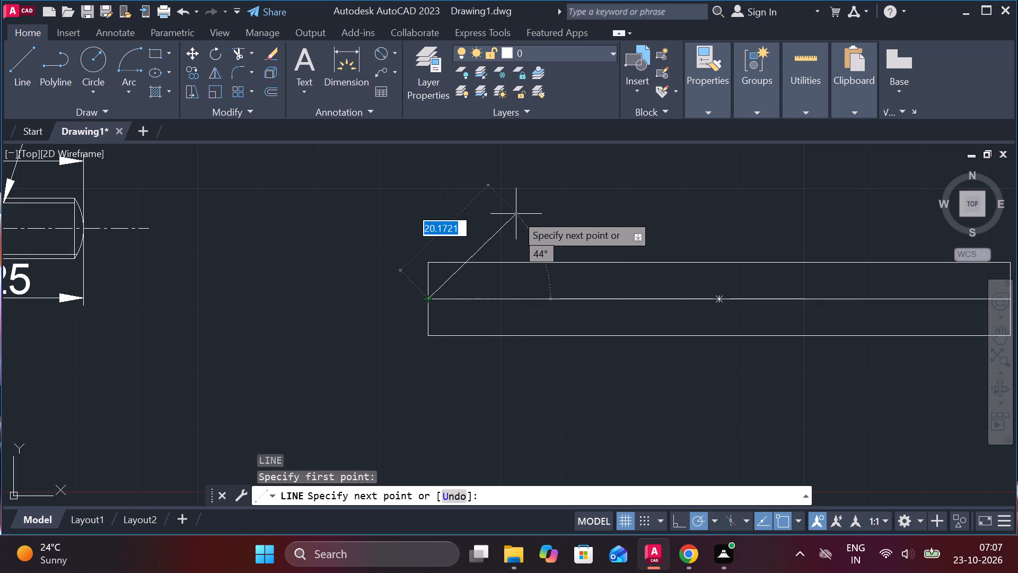
click(469, 213)
key(Escape)
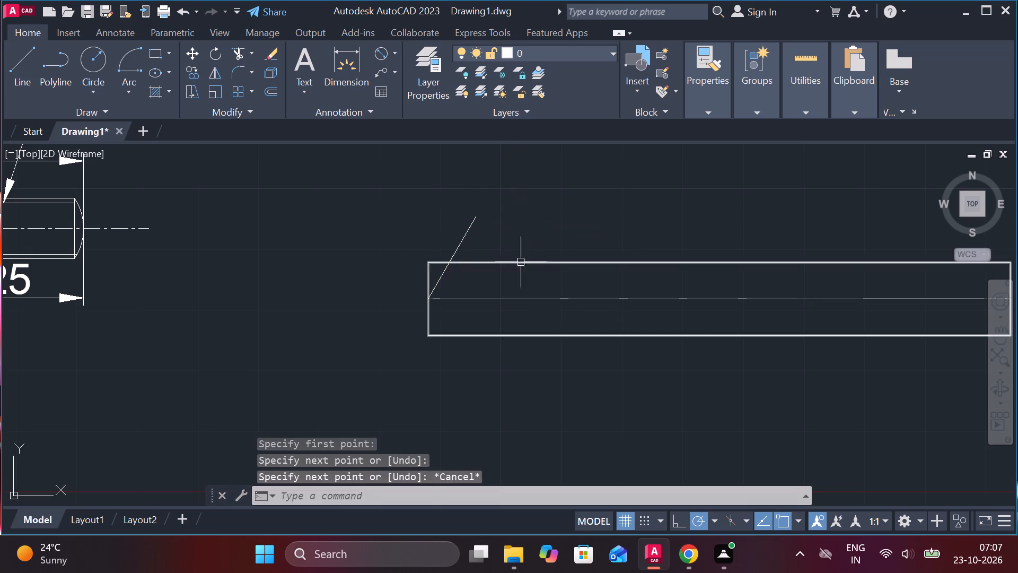
key(space)
click(423, 299)
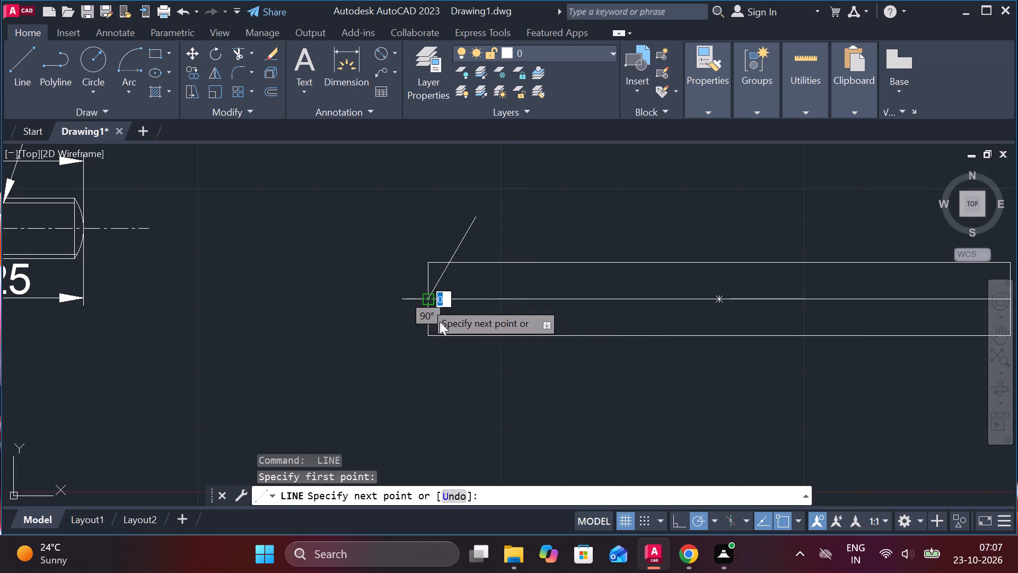
click(470, 364)
key(Escape)
Trim the rectangle's left corners and the slanted lines' overhangs to leave a pointed tip.
text(TR)
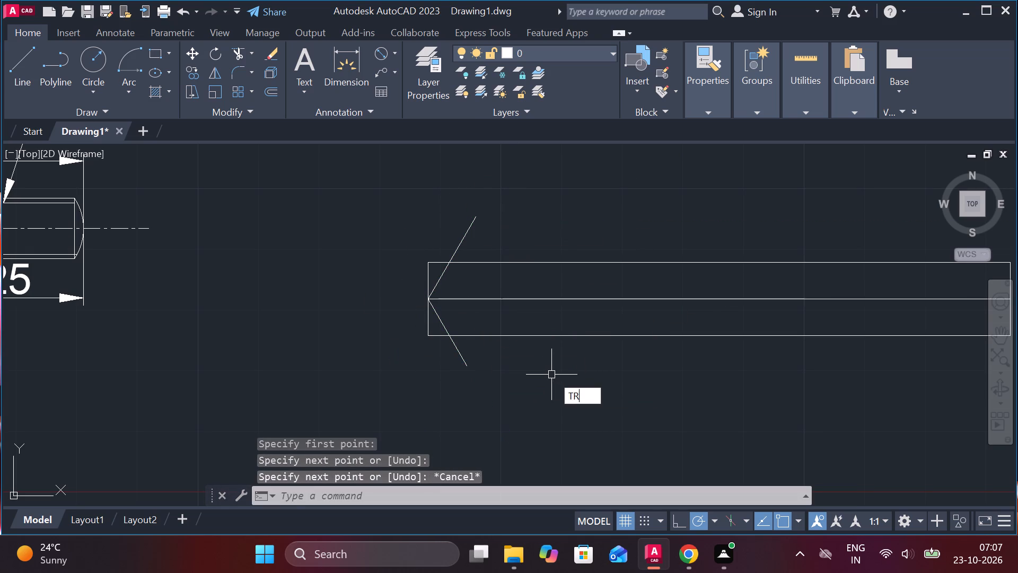
key(space)
click(461, 244)
click(435, 266)
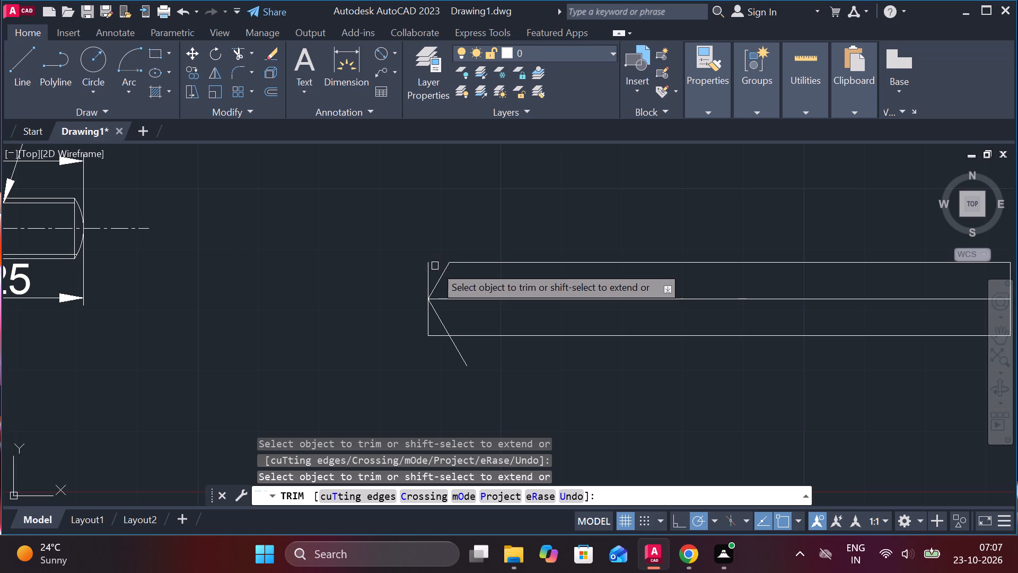
click(431, 266)
click(427, 316)
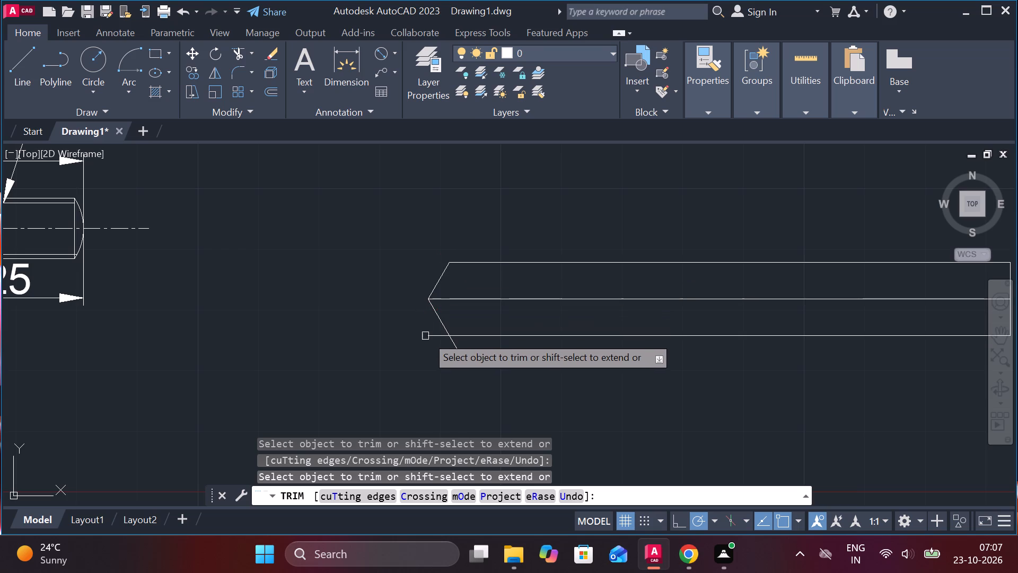
click(428, 336)
click(460, 354)
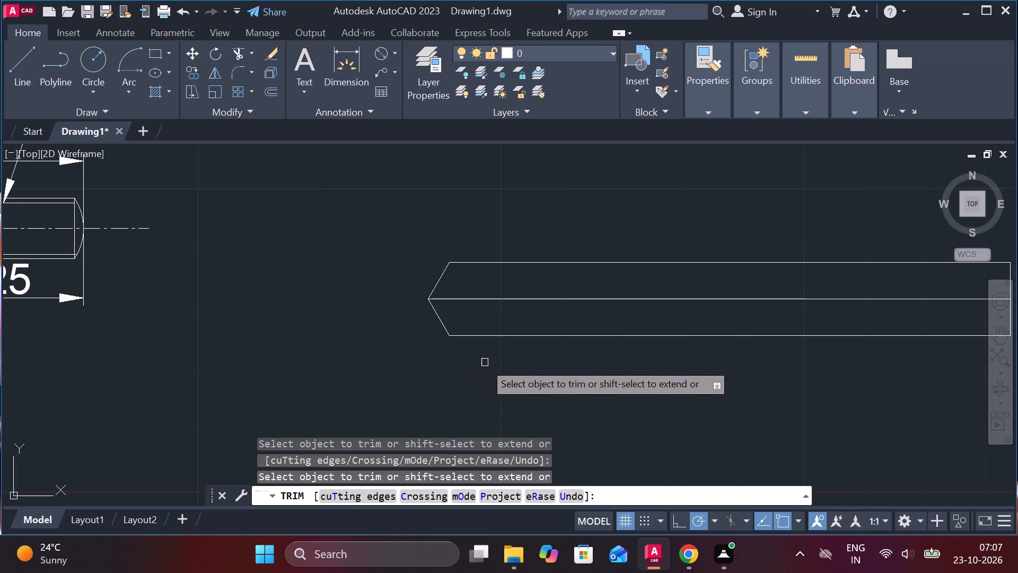
middle_click(467, 362)
key(Escape)
Draw a vertical line across the base of the pointed tip, joining its upper and lower corners.
key(l)
key(Return)
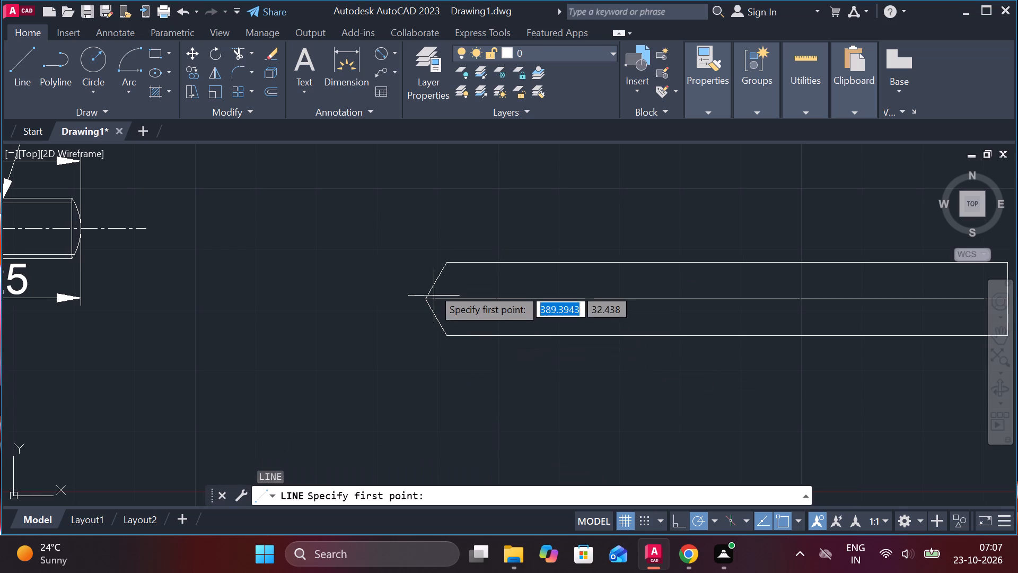
click(452, 260)
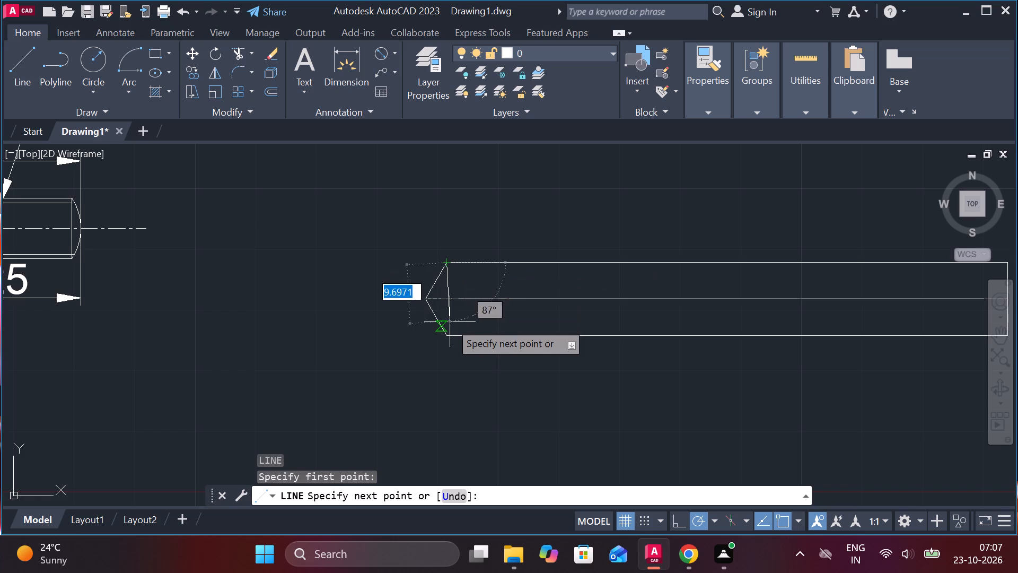
click(450, 336)
middle_drag(572, 387, 445, 389)
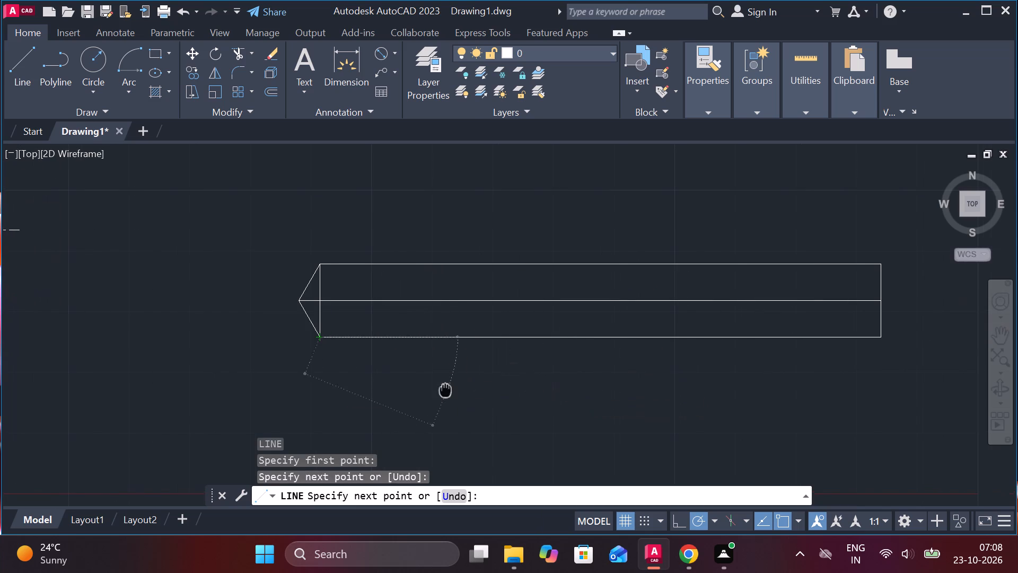
key(Escape)
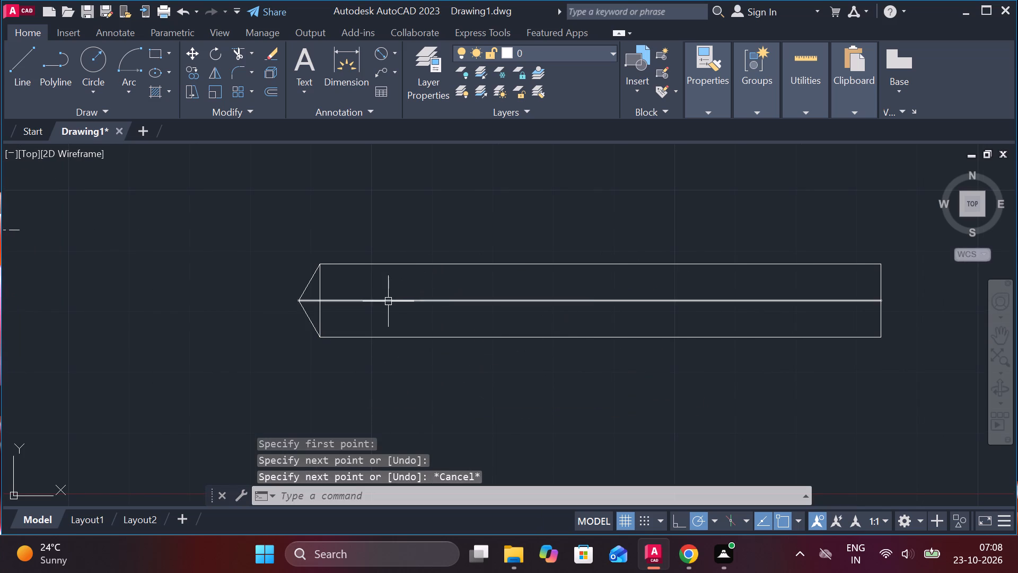
Lengthen the centre line about 4 units beyond the pointed tip and a short distance past the flat end.
click(387, 301)
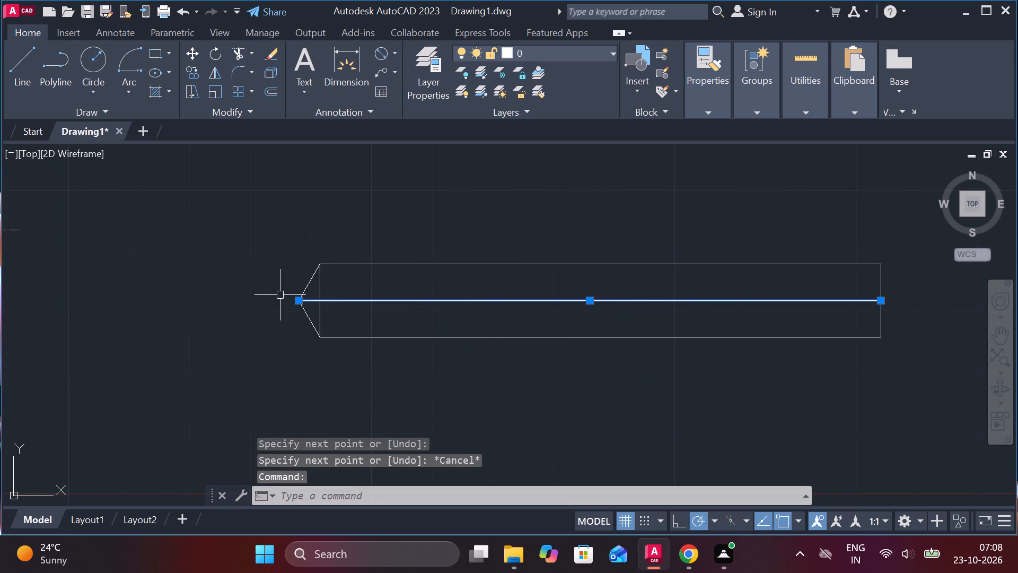
click(298, 300)
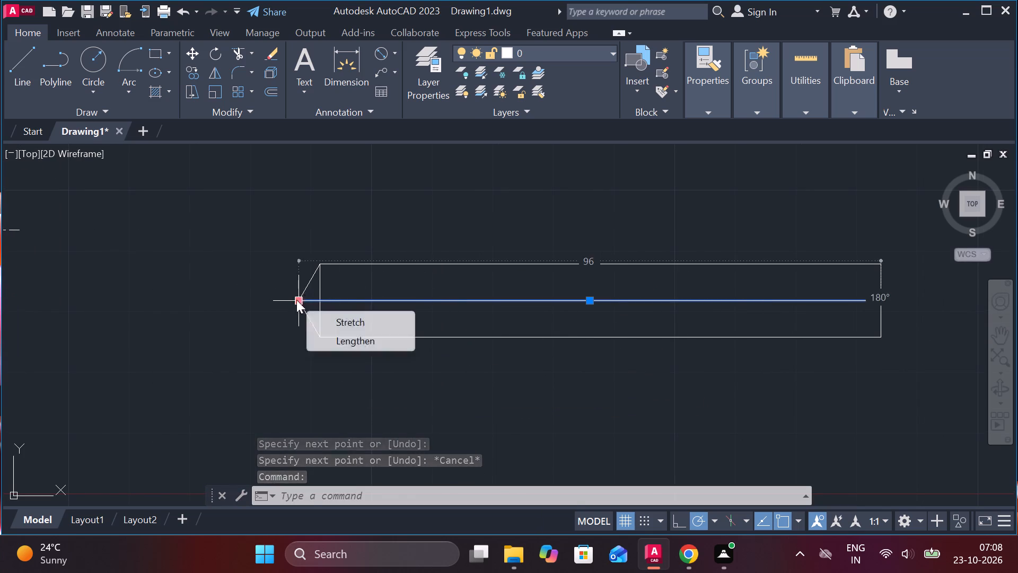
click(275, 301)
key(Escape)
middle_drag(598, 311, 511, 311)
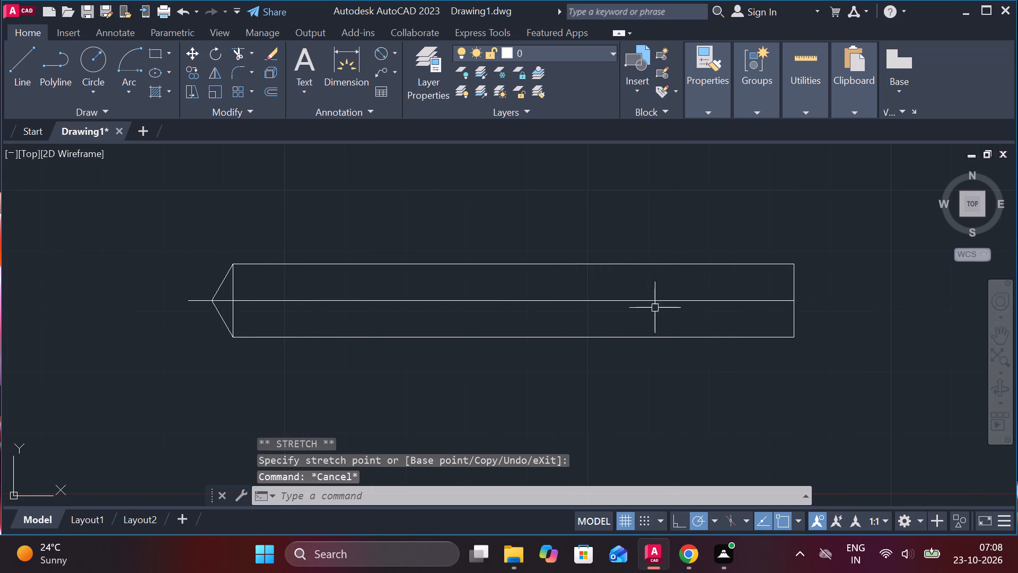
click(695, 300)
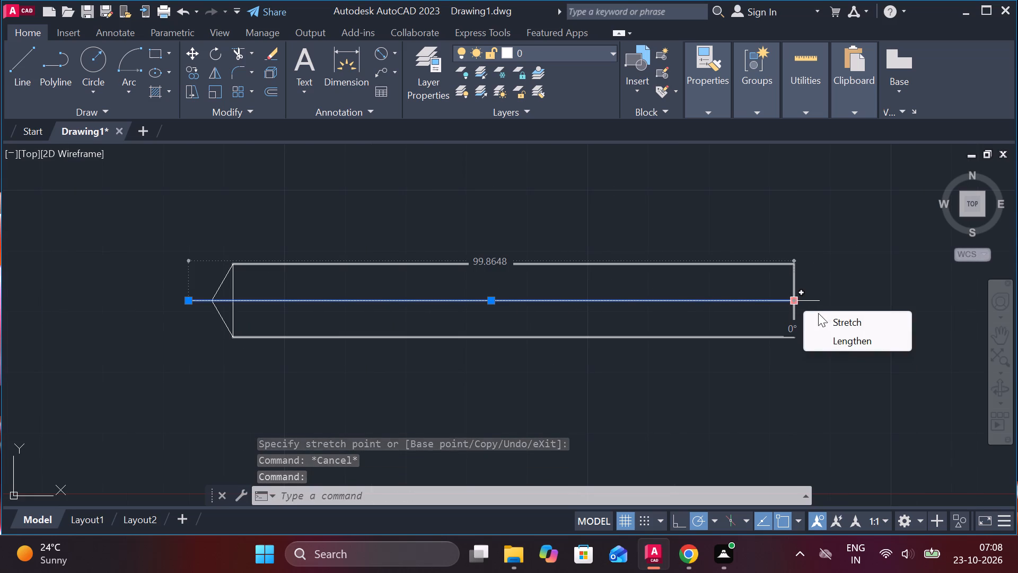
click(833, 334)
click(820, 328)
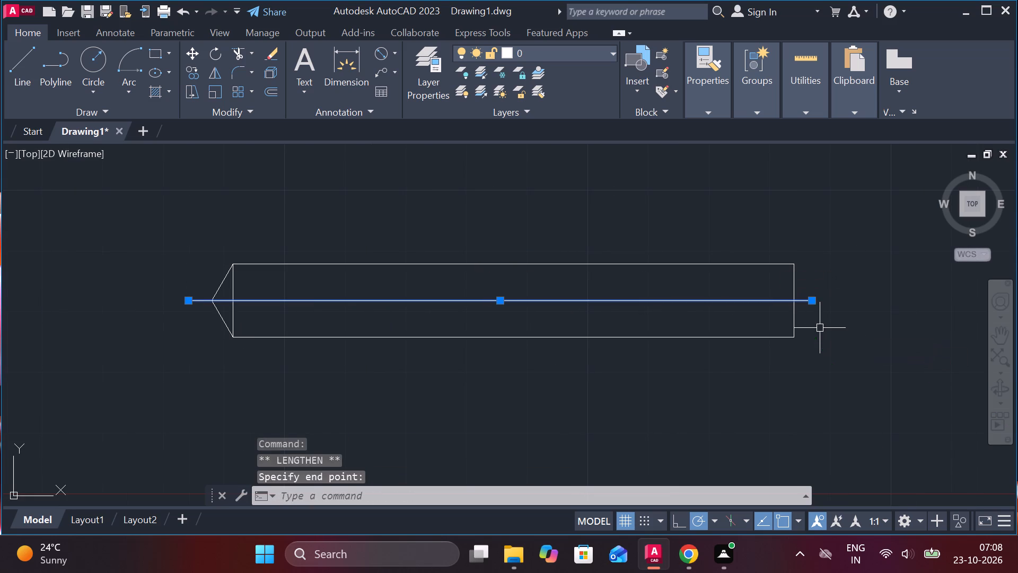
key(Escape)
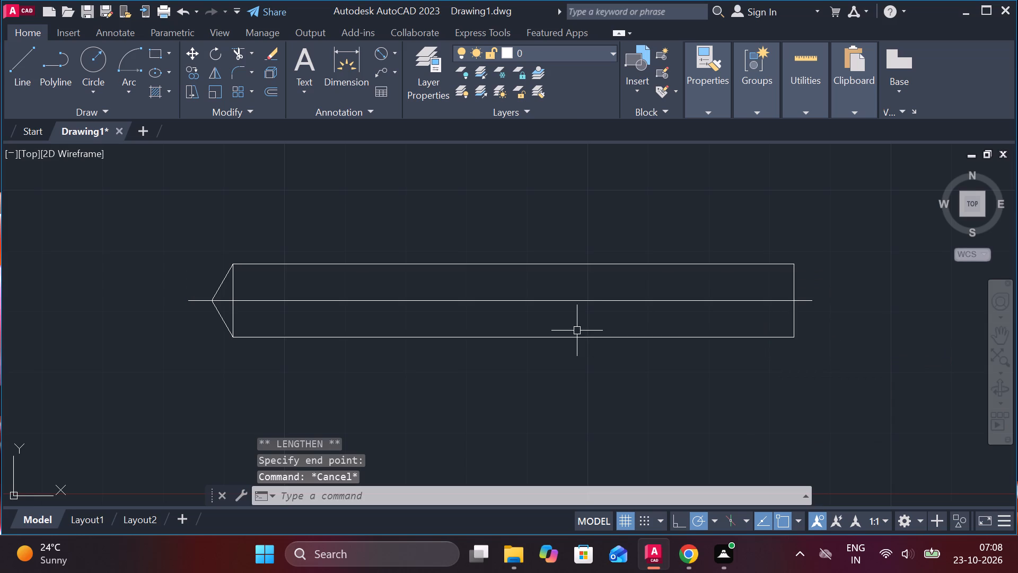
middle_drag(699, 343, 629, 344)
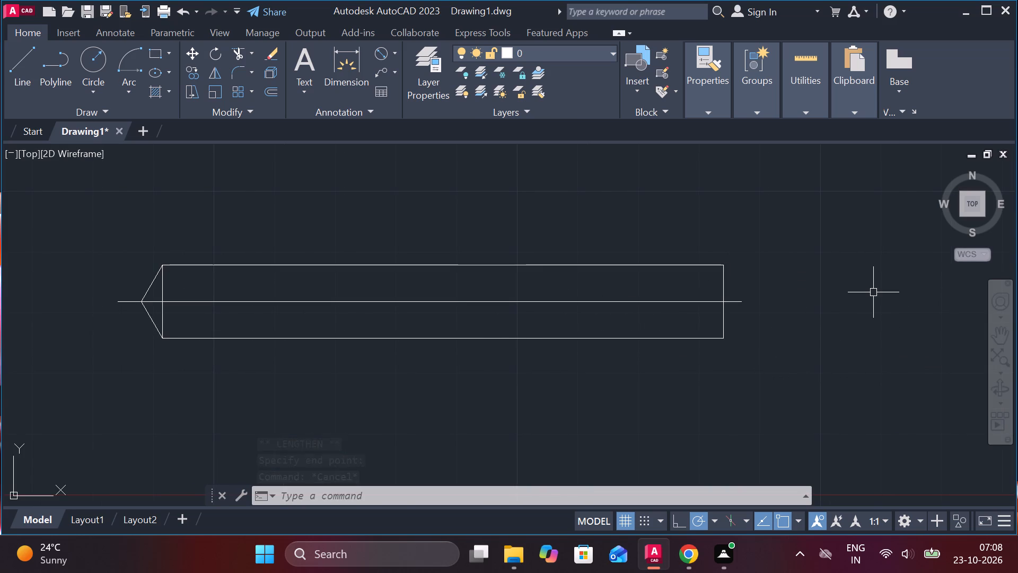
Draw a 6-diameter circle centred on the midpoint of the rod's flat end.
text(C)
key(space)
click(719, 306)
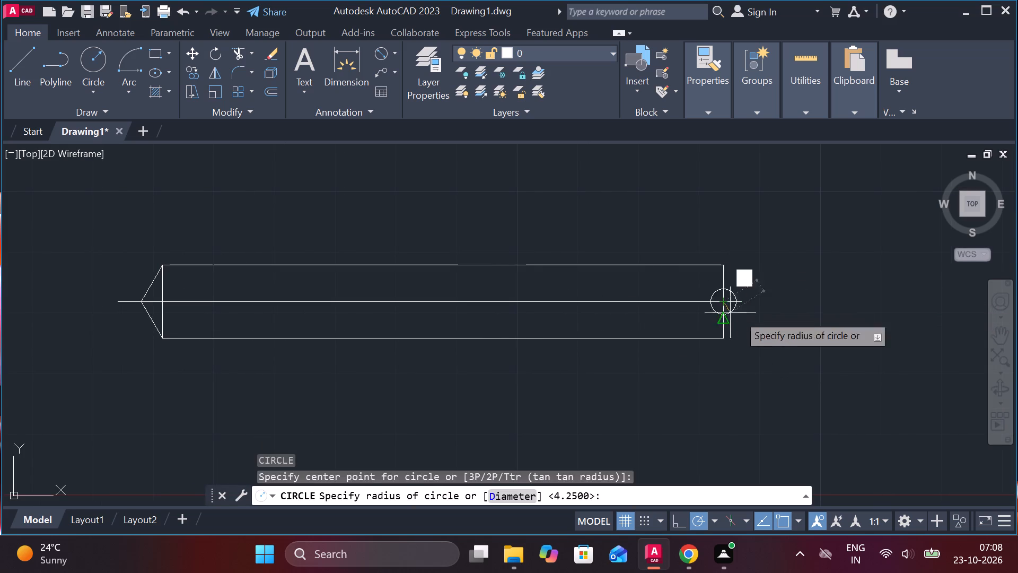
text(D)
key(space)
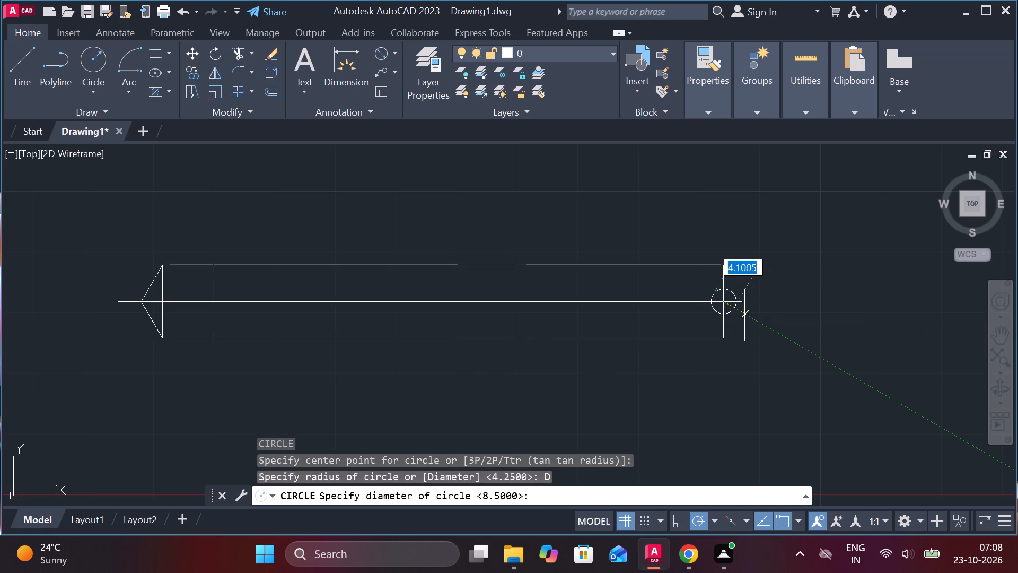
key(6)
key(Return)
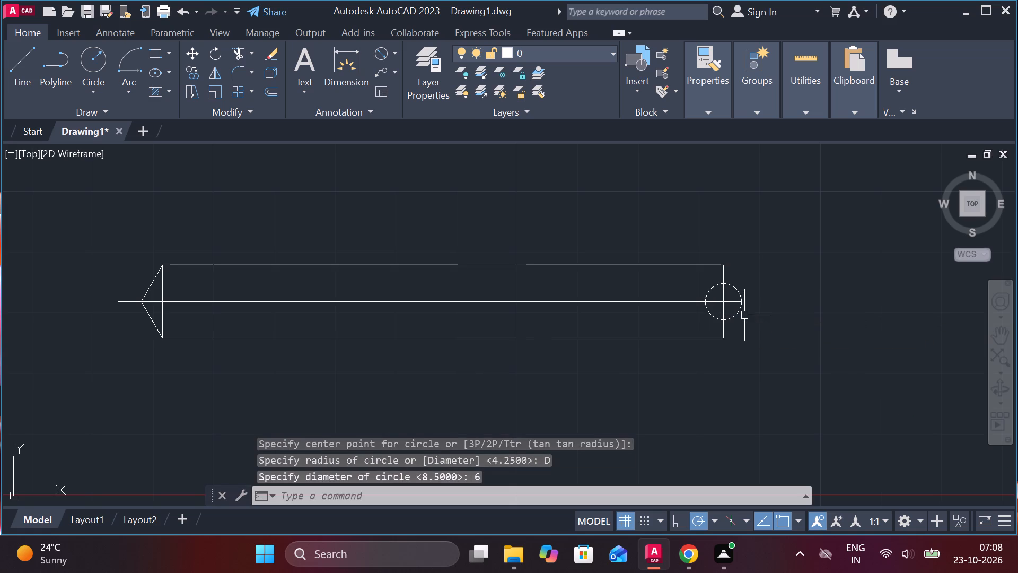
key(Escape)
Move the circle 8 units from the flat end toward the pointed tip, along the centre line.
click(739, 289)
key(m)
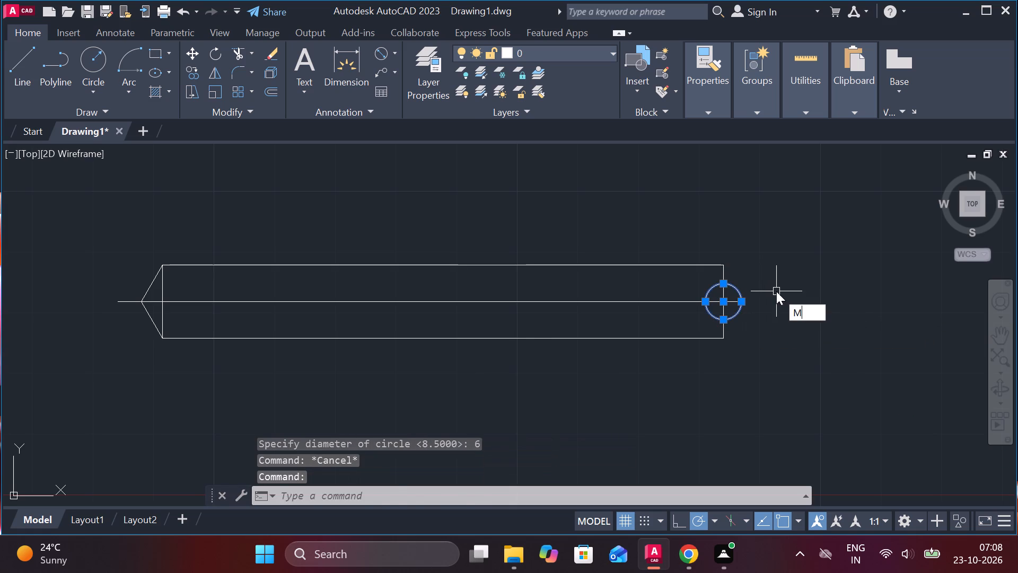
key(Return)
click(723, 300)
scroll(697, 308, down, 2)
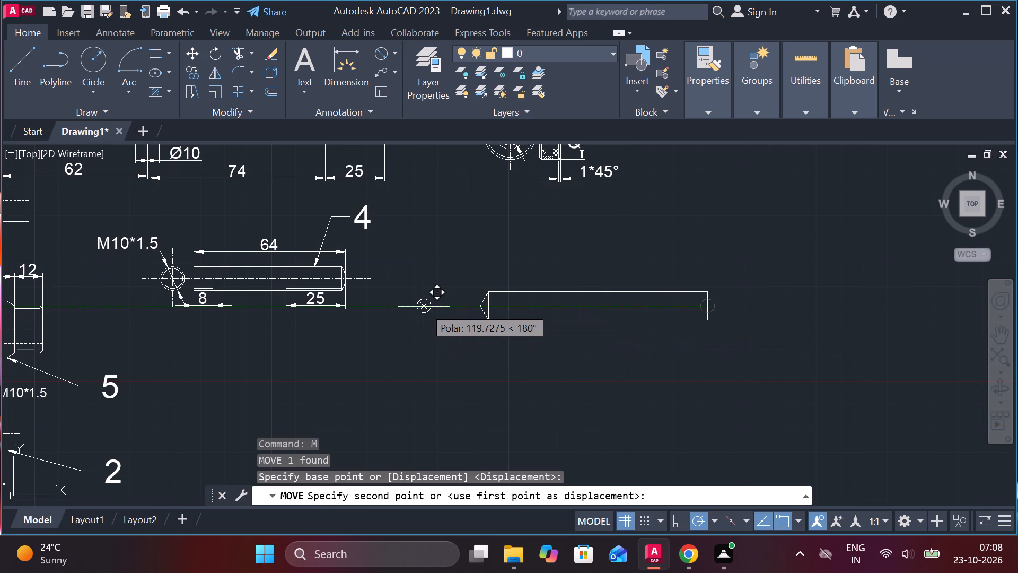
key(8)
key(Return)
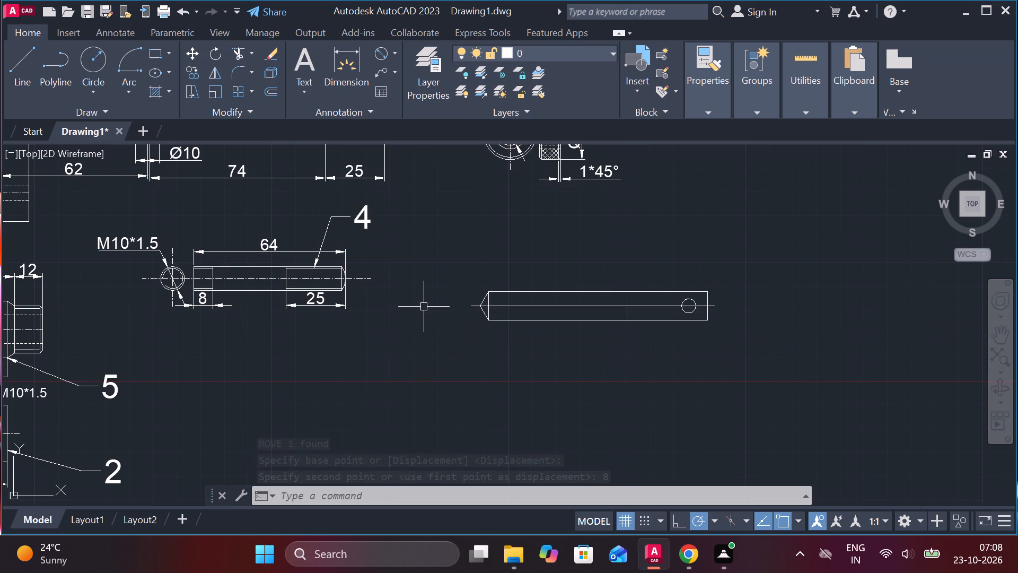
Explode the rod's outline and join the two halves of its flat end into one line.
scroll(701, 297, up, 2)
click(712, 303)
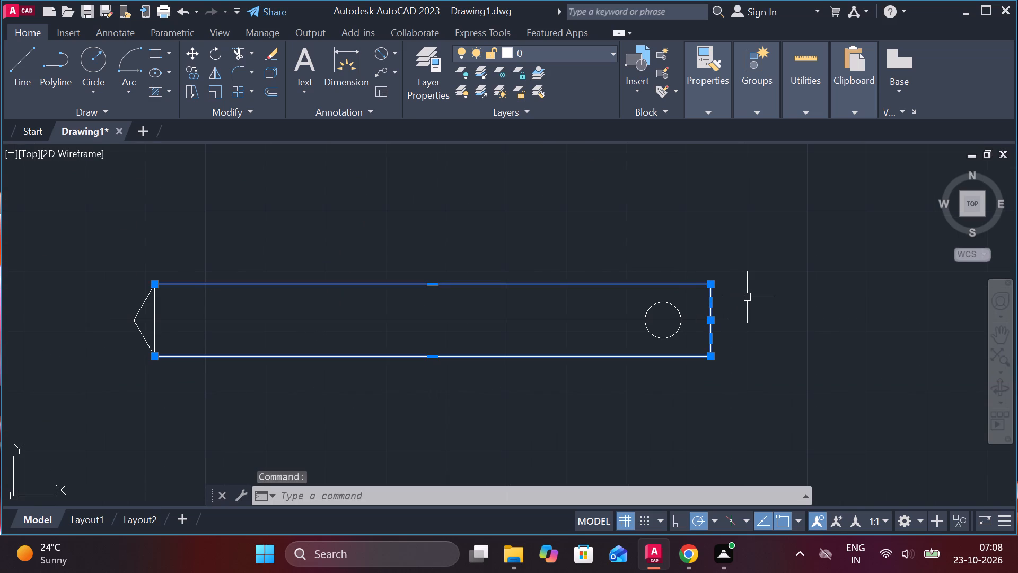
text(EX)
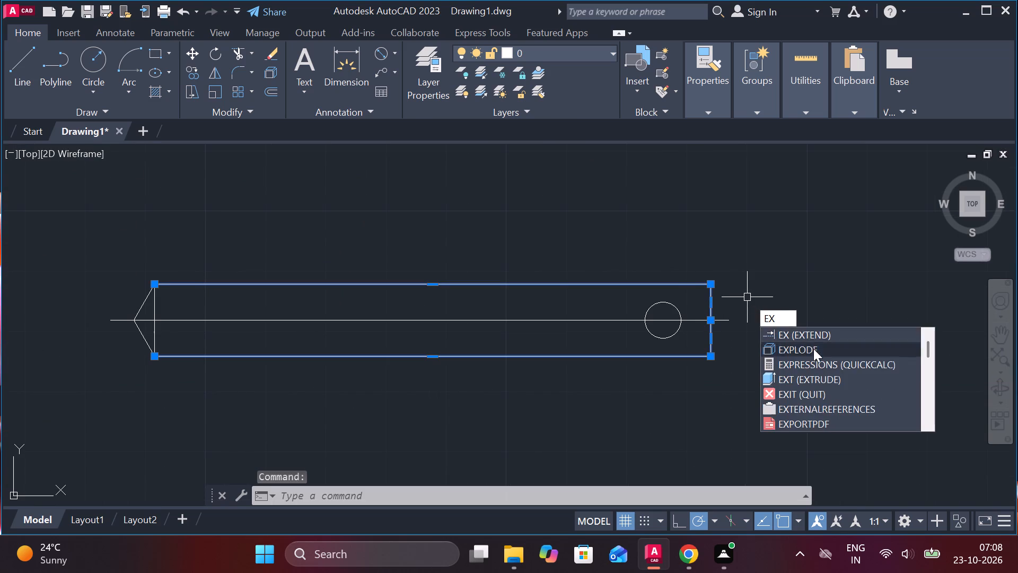
click(813, 349)
click(713, 306)
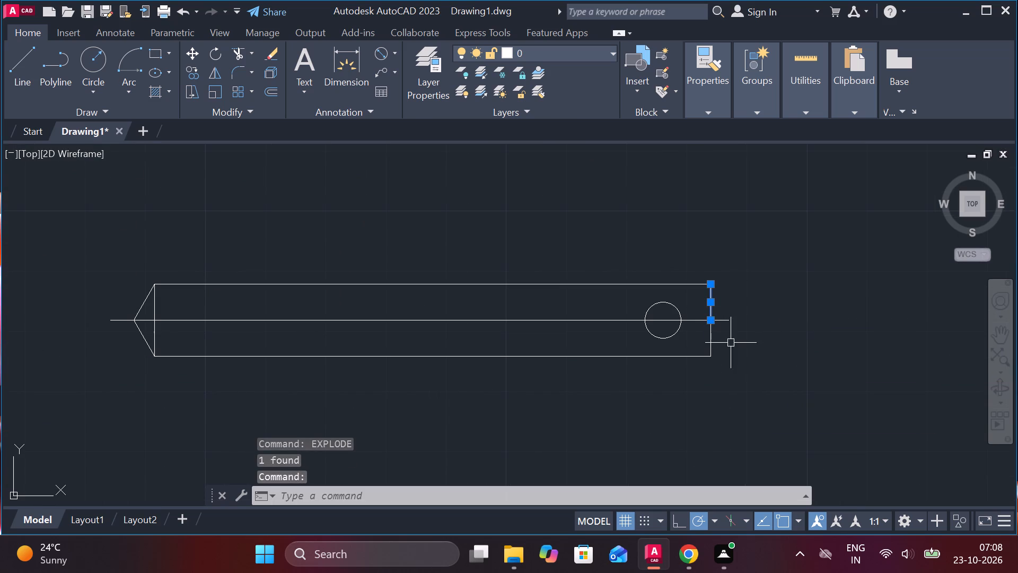
click(708, 333)
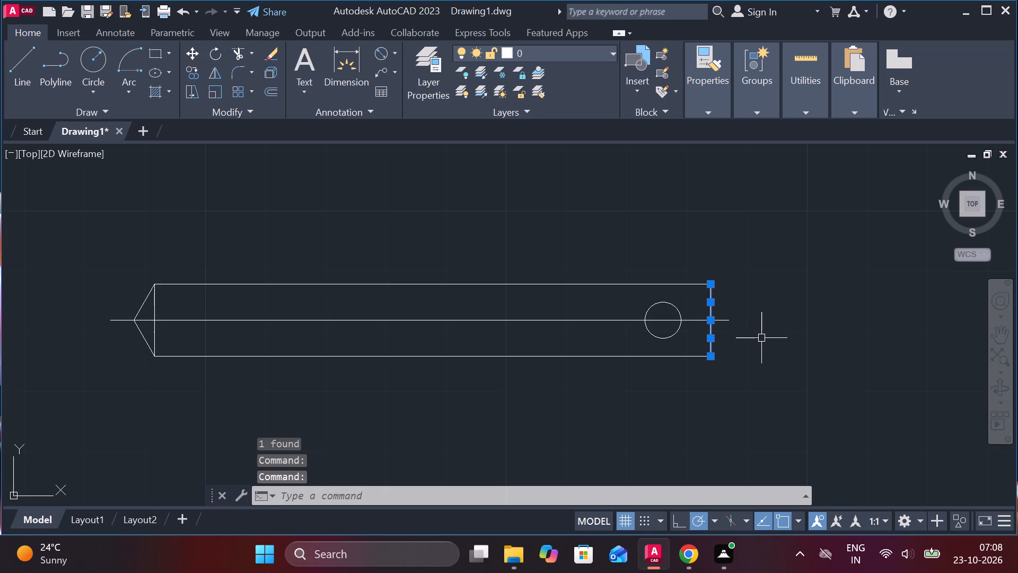
key(j)
key(Return)
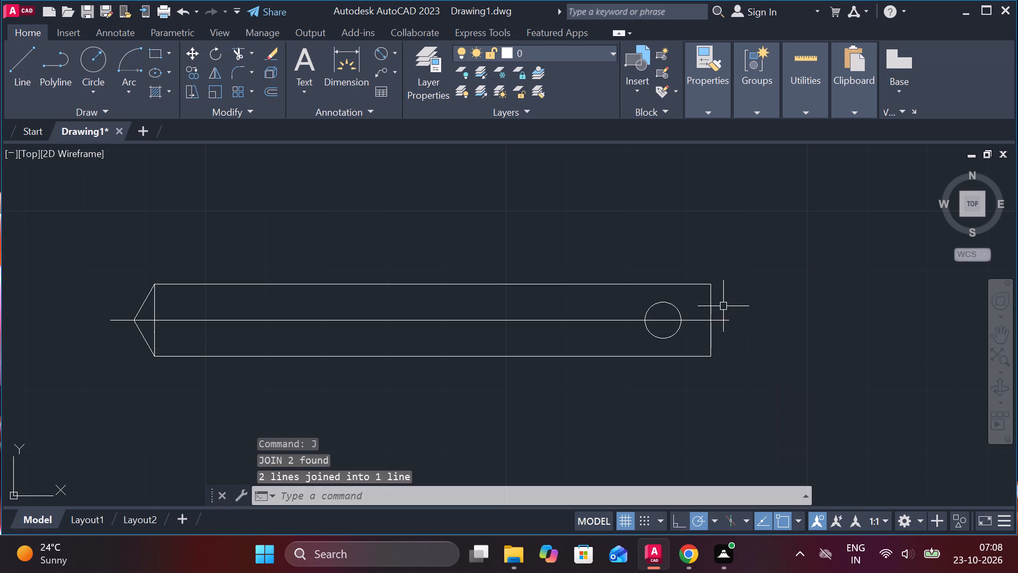
Offset the flat end line 8 units outward, away from the pointed tip.
click(714, 303)
key(o)
key(Return)
key(Return)
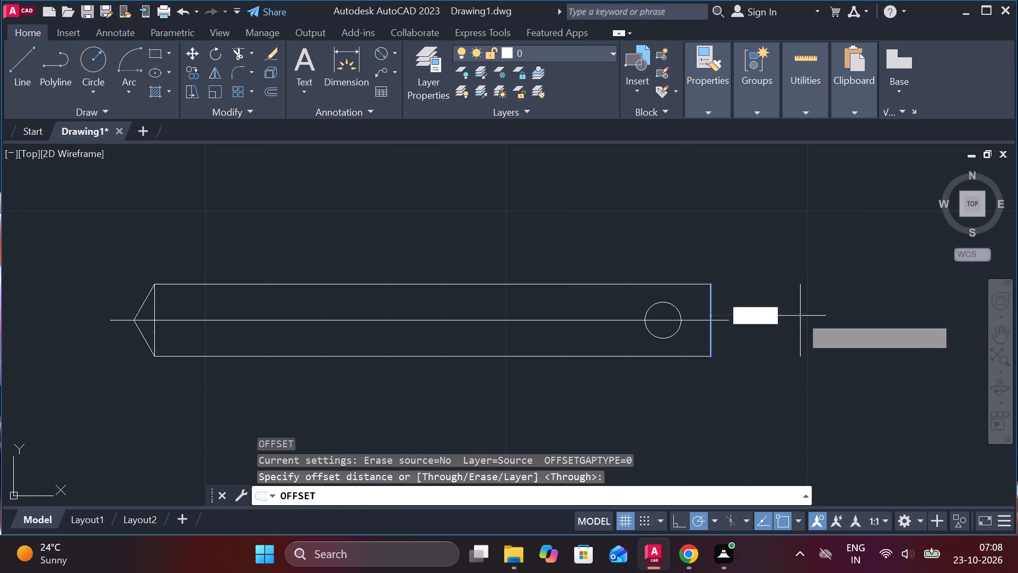
key(8)
key(Return)
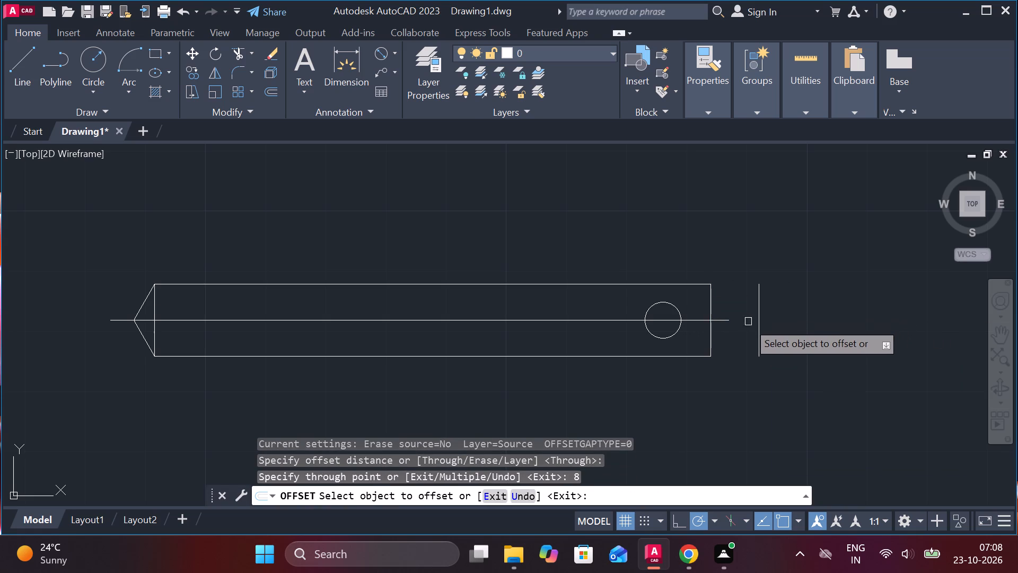
key(Escape)
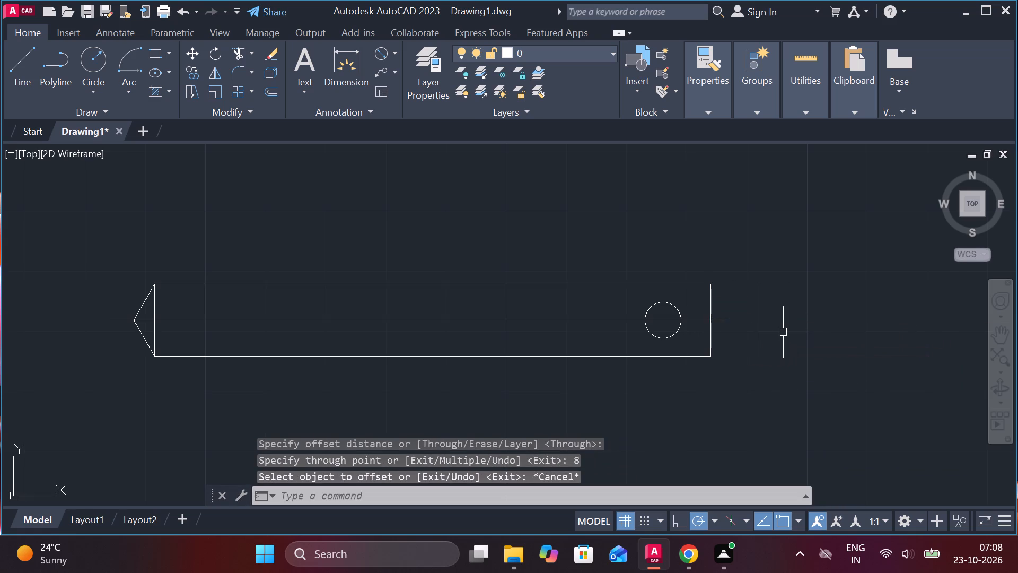
Extend the rod's lower edge, upper edge and centre line to the offset end line.
text(EX)
key(space)
click(698, 355)
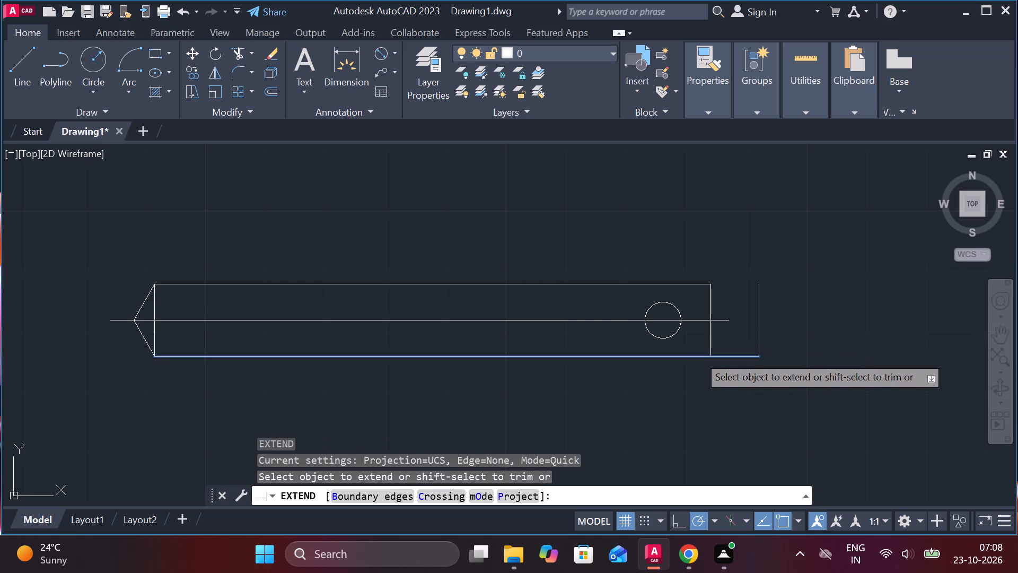
click(696, 286)
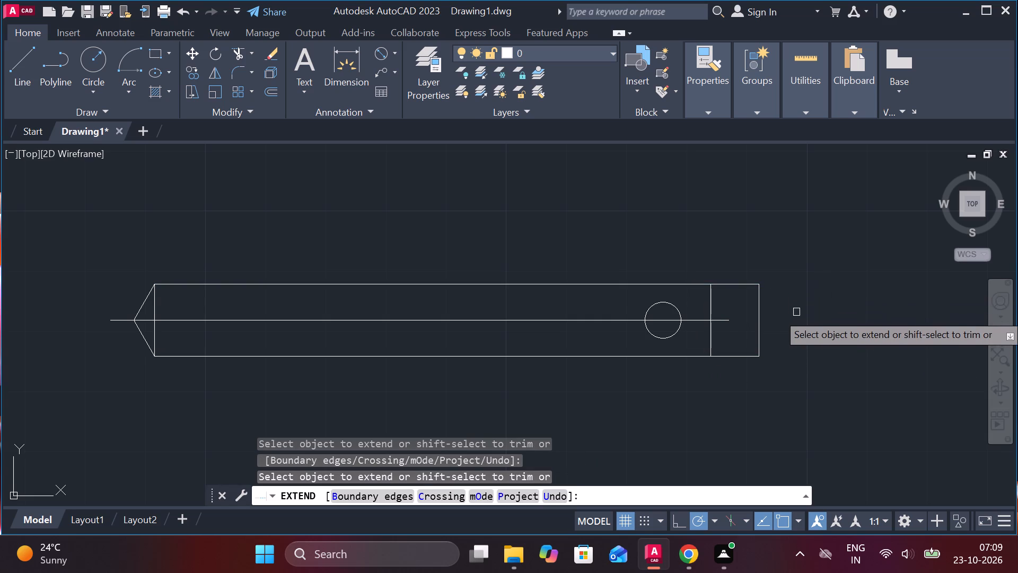
click(721, 324)
key(Escape)
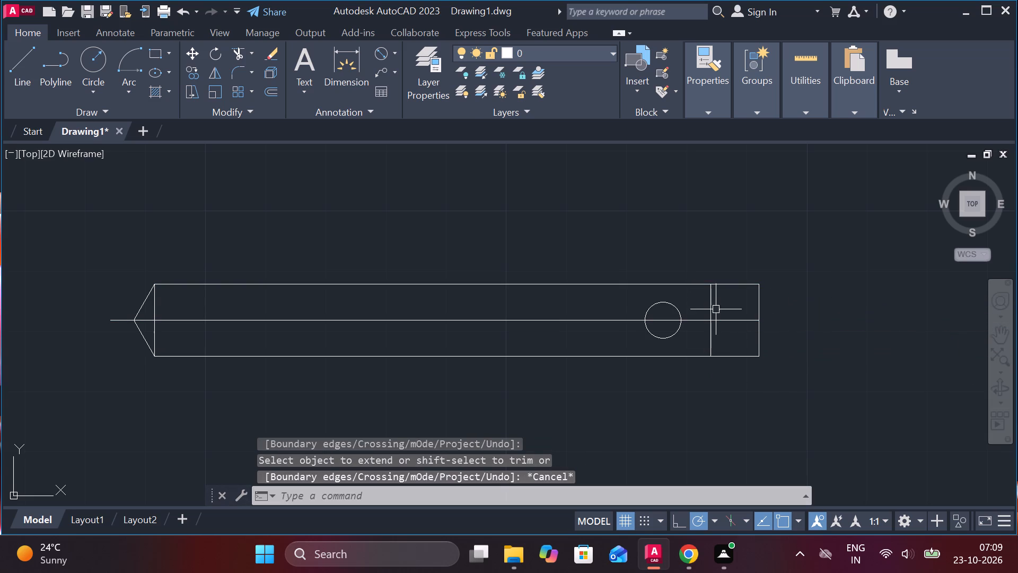
Erase the former flat end line inside the extended rod.
click(713, 304)
text(E)
key(space)
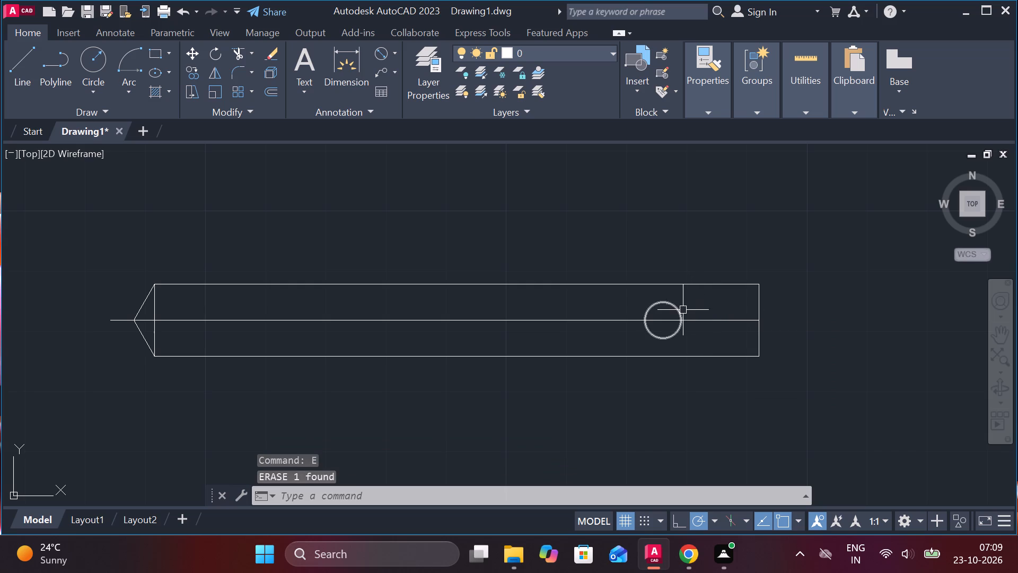
Move the circle by its centre to the midpoint of the new flat end line.
click(683, 310)
key(m)
key(Return)
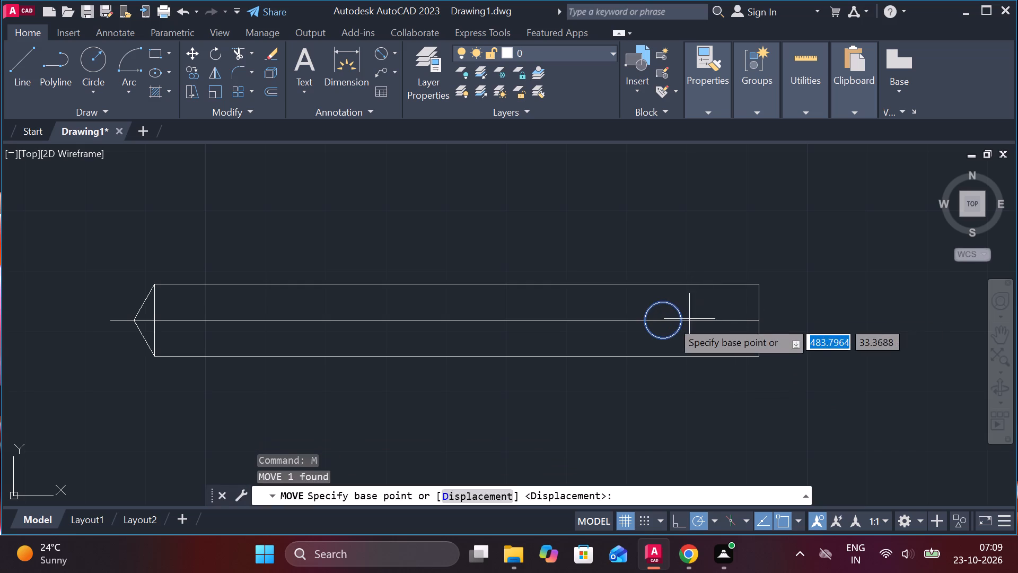
click(659, 321)
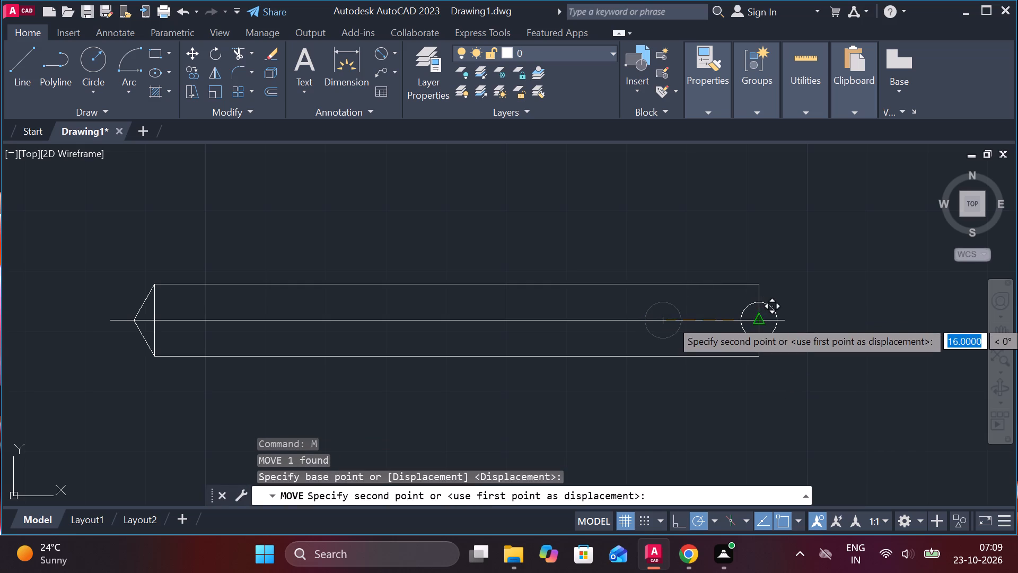
click(760, 320)
key(Escape)
Move the circle 8 units along the centre line from the new flat end toward the pointed tip.
click(776, 310)
key(m)
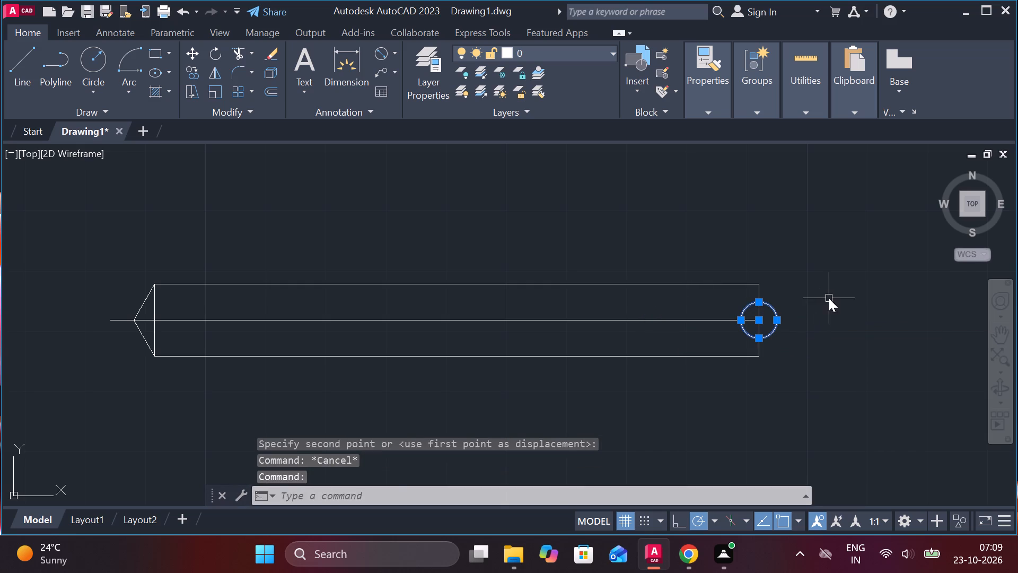
key(Return)
click(763, 323)
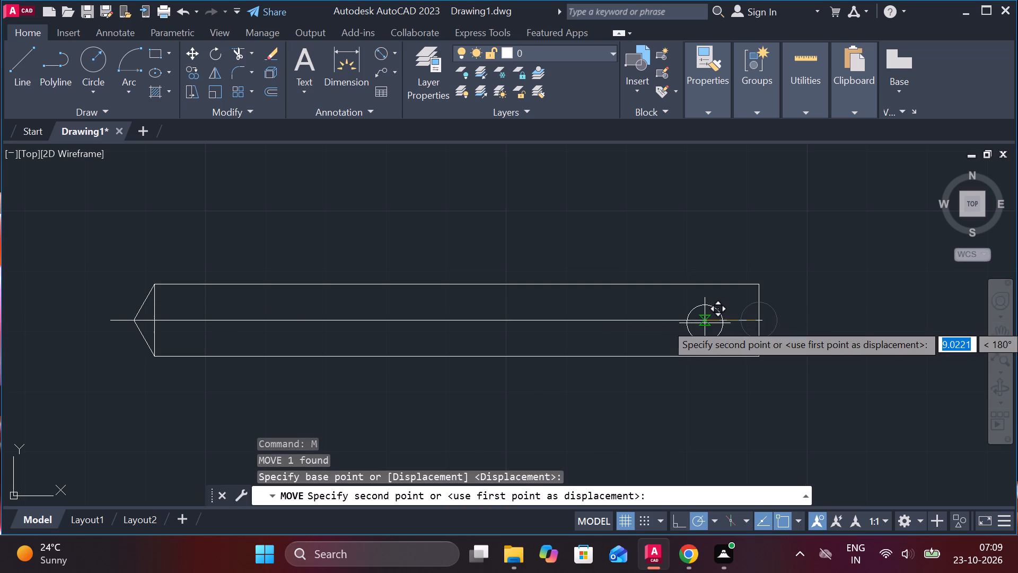
scroll(705, 323, down, 3)
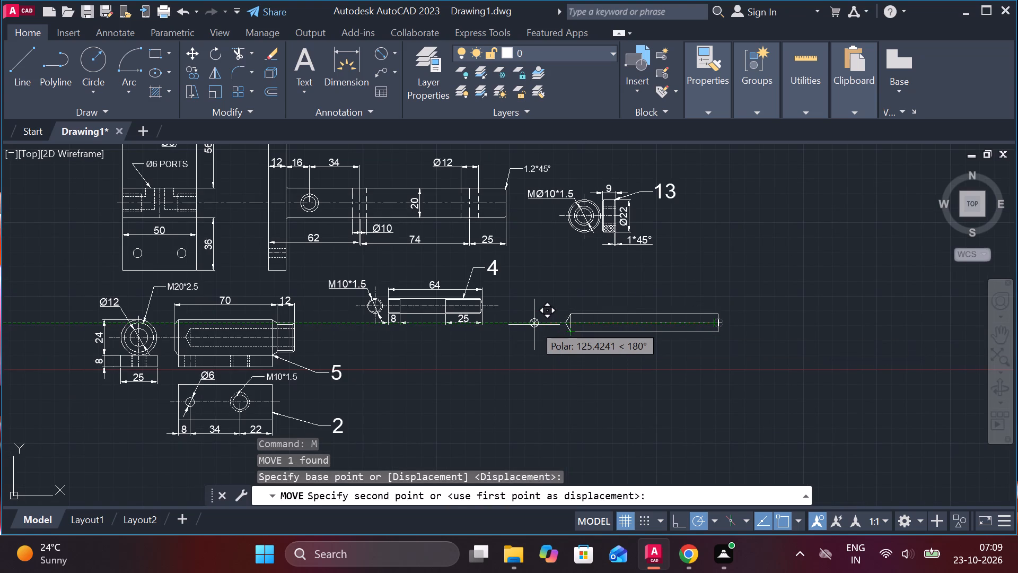
key(8)
key(Return)
scroll(707, 322, up, 1)
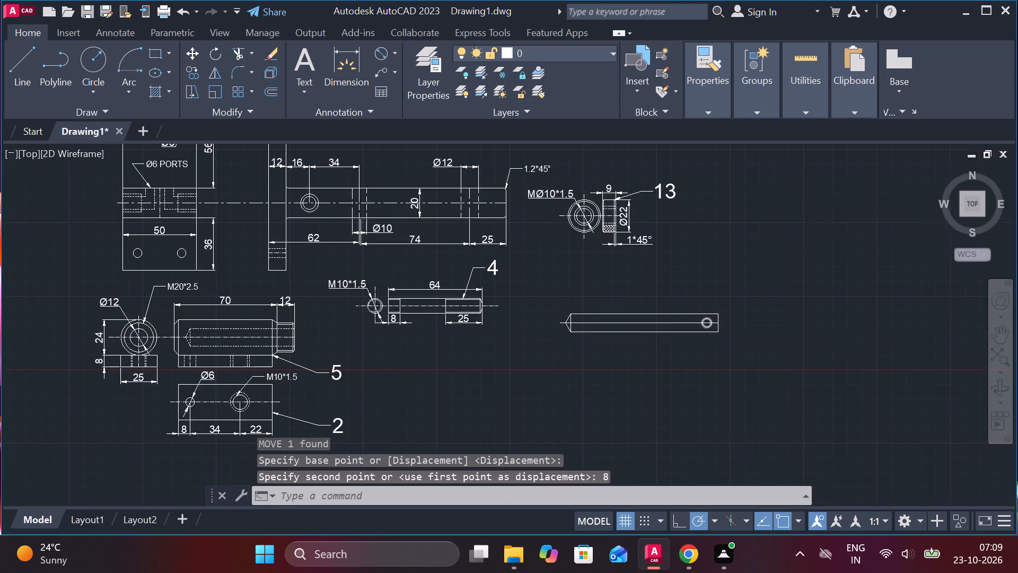
scroll(707, 322, up, 2)
scroll(838, 318, down, 1)
key(Escape)
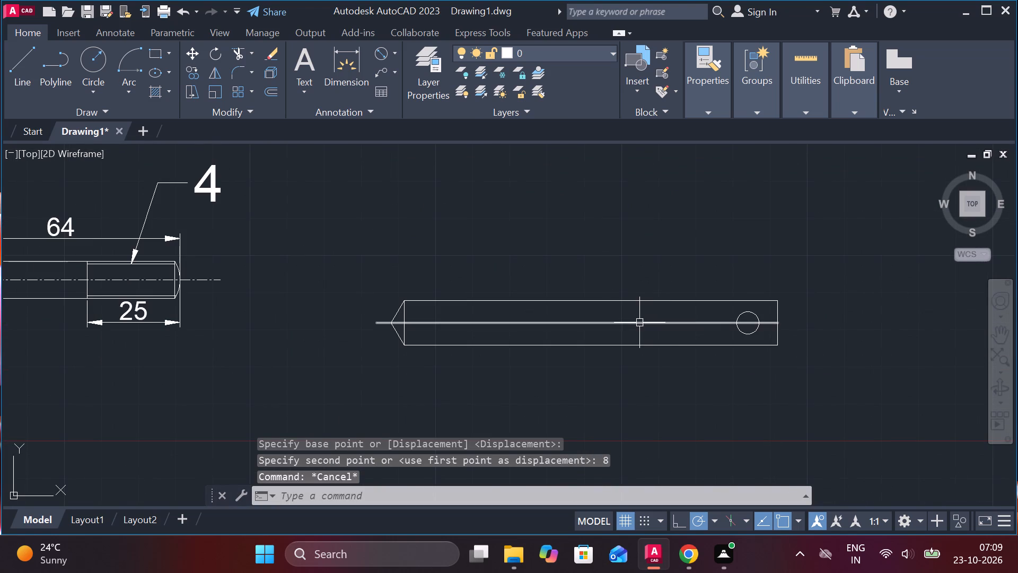
Lengthen the centre line a short distance past the rod's new flat end.
click(767, 326)
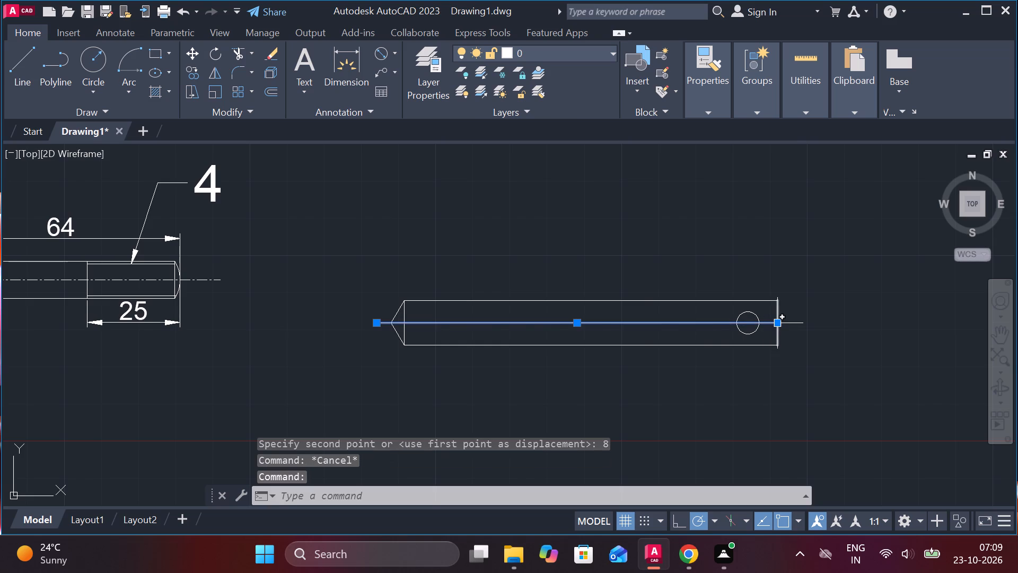
click(823, 361)
scroll(805, 348, up, 2)
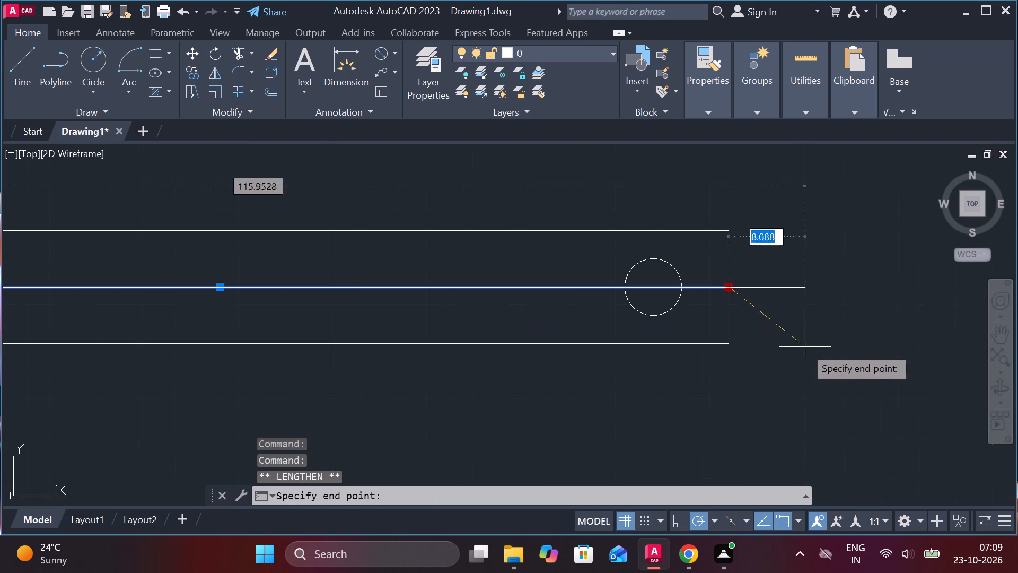
click(763, 323)
key(Escape)
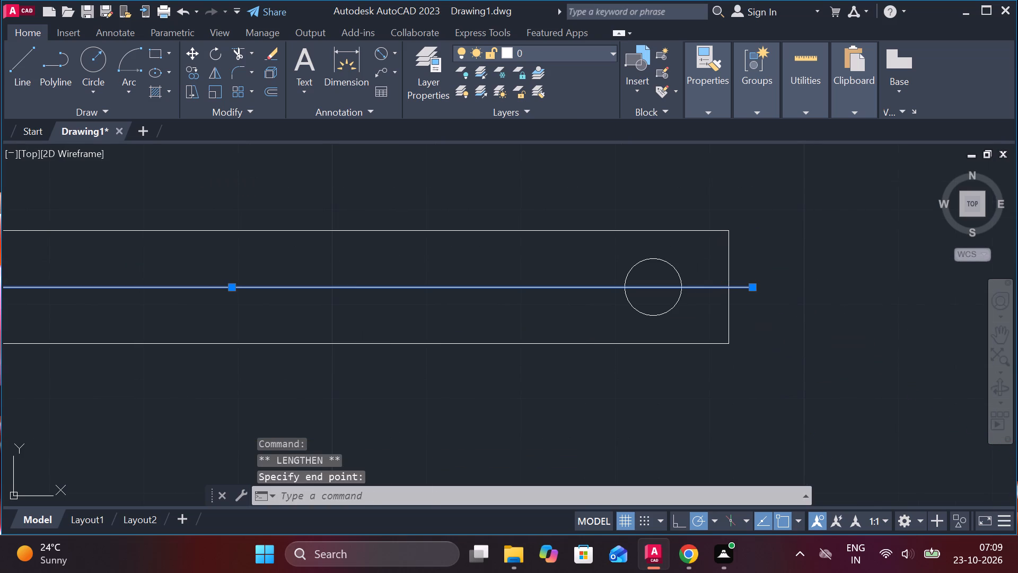
Draw a vertical centre line through the circle's centre, running slightly past the rod's upper and lower edges.
scroll(769, 323, down, 1)
key(l)
key(Return)
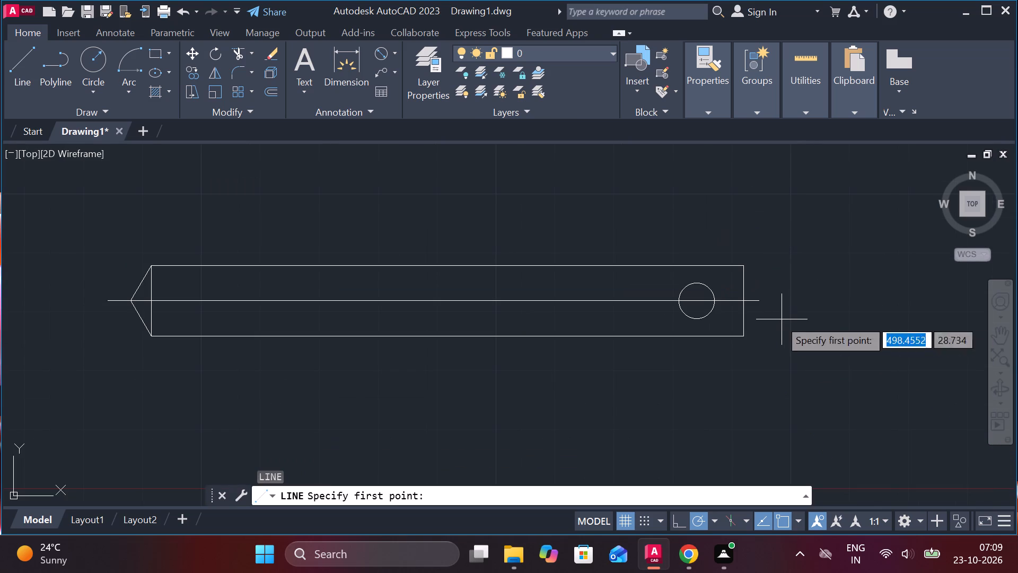
click(694, 251)
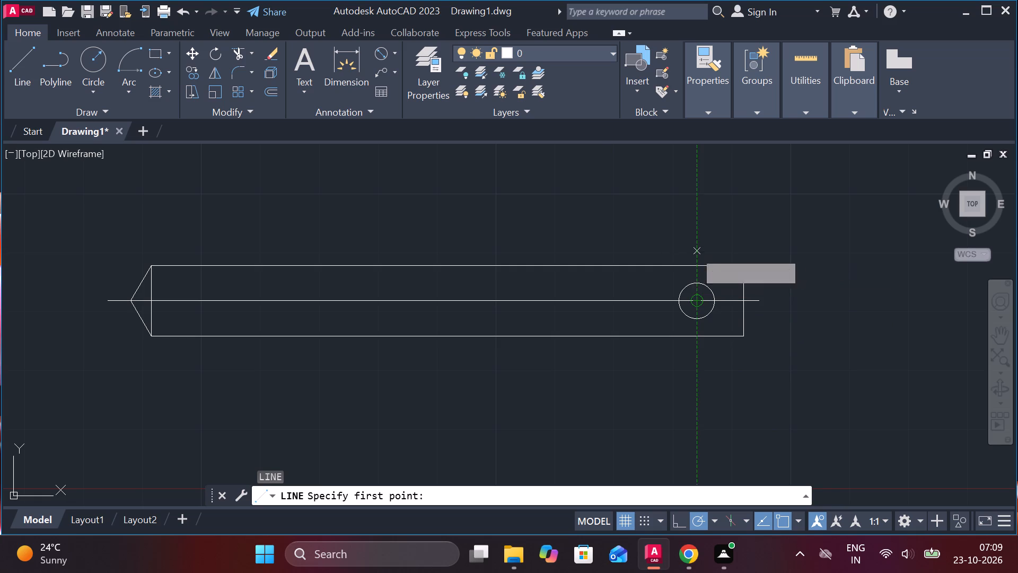
click(691, 355)
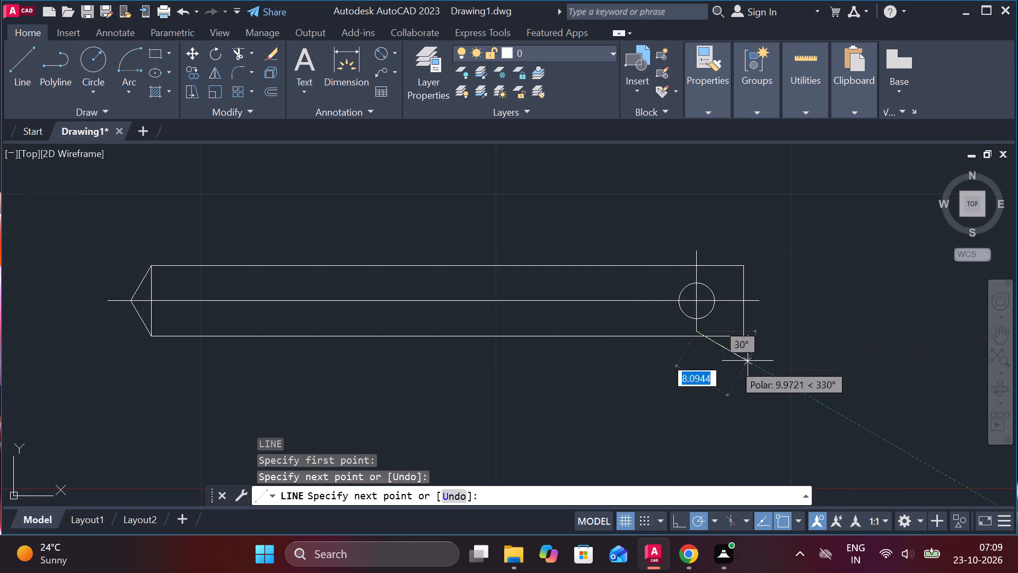
key(ctrl+z)
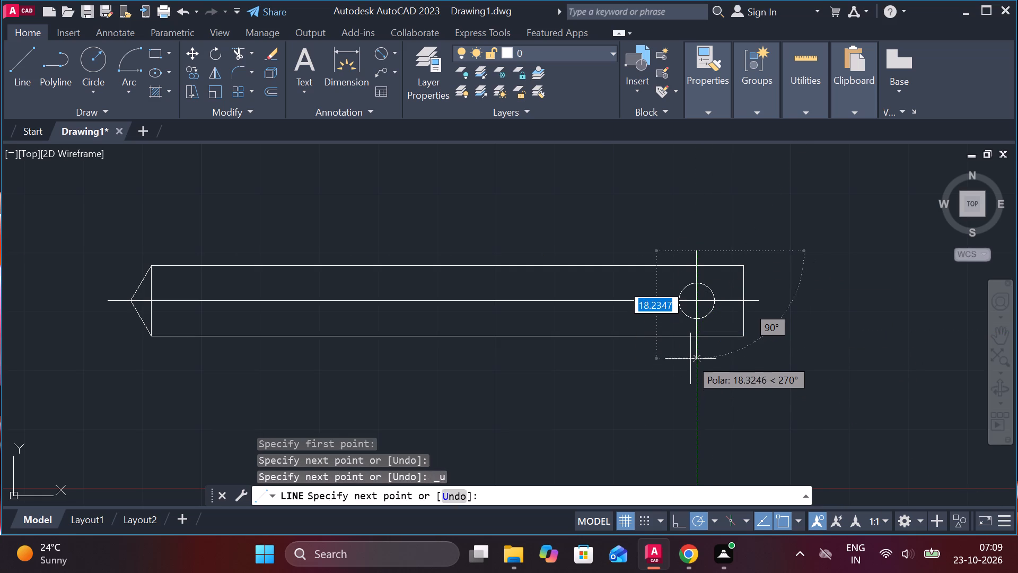
click(693, 351)
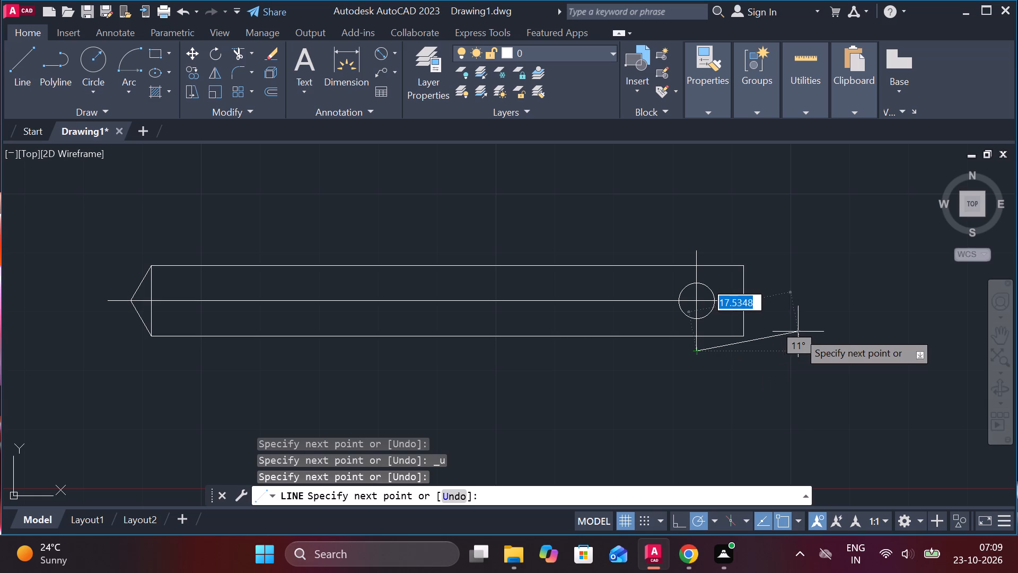
key(Escape)
scroll(791, 364, down, 1)
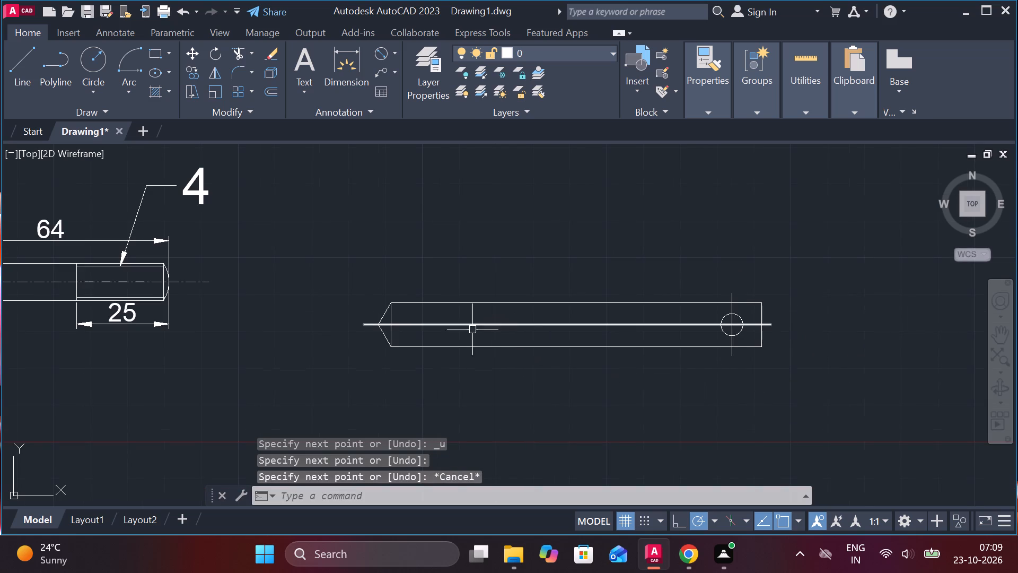
Change the linetype of the rod's horizontal centre line and the hole's vertical centre line to CENTER.
click(467, 327)
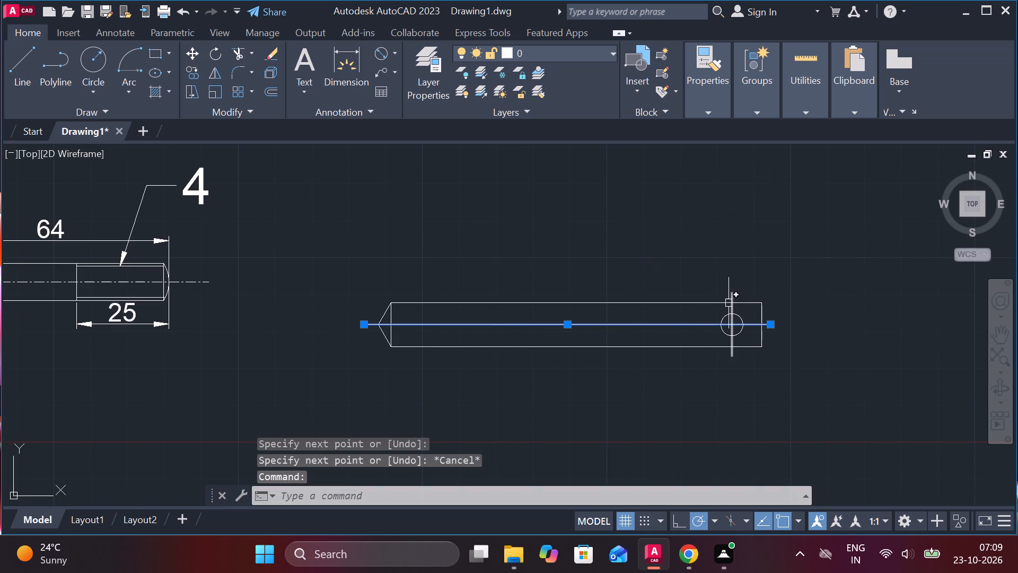
click(730, 302)
click(722, 117)
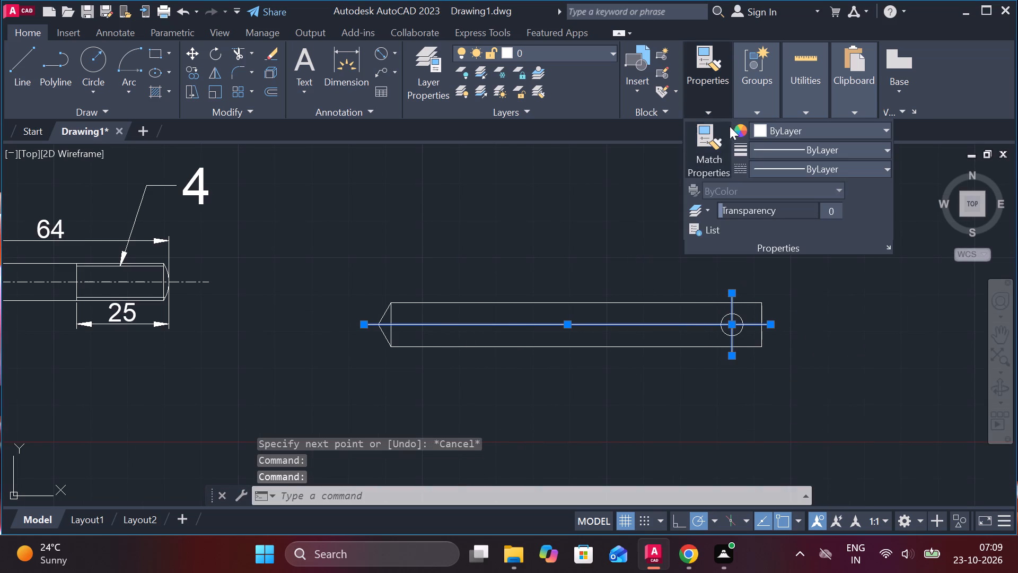
click(768, 162)
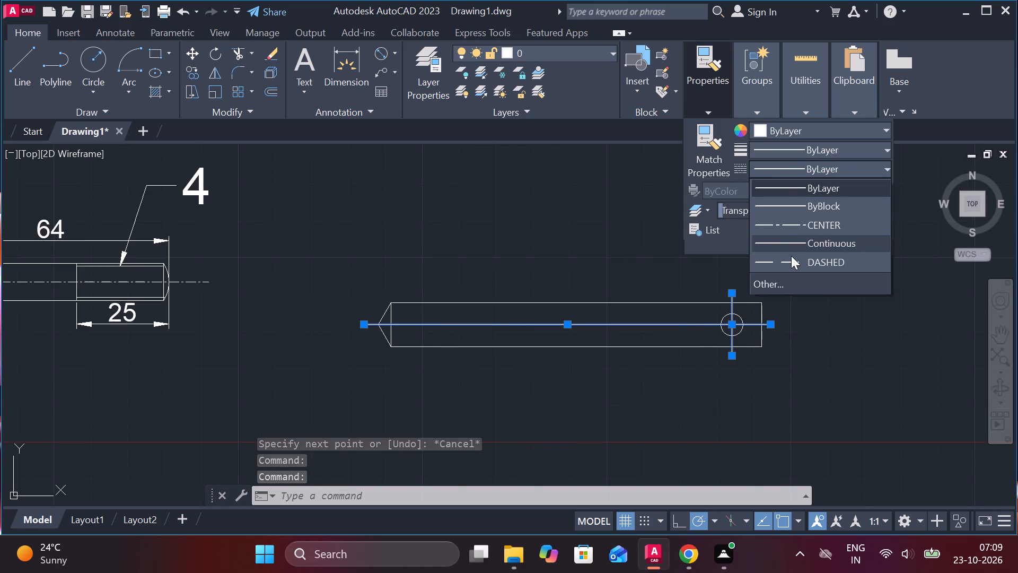
click(780, 230)
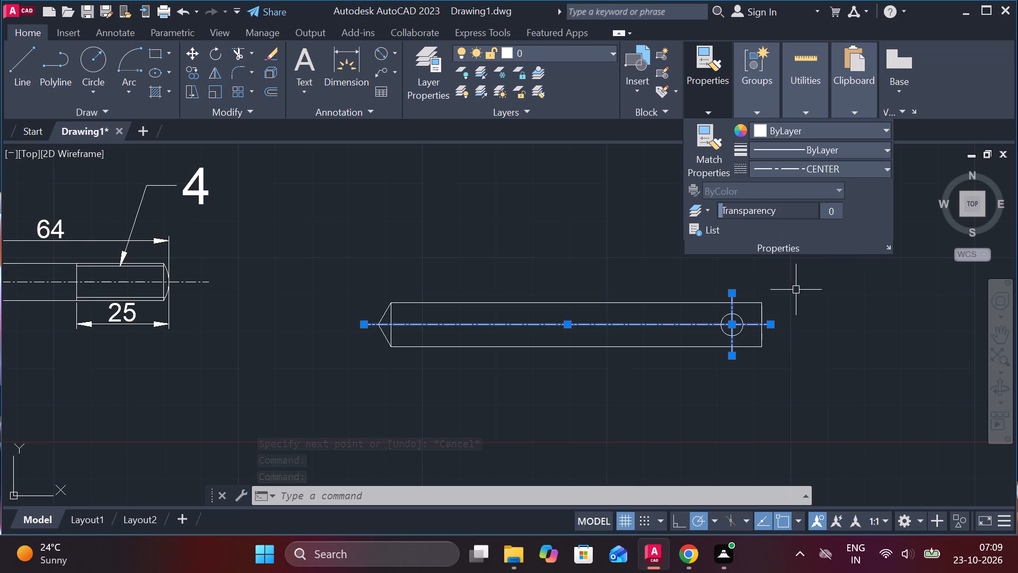
key(Escape)
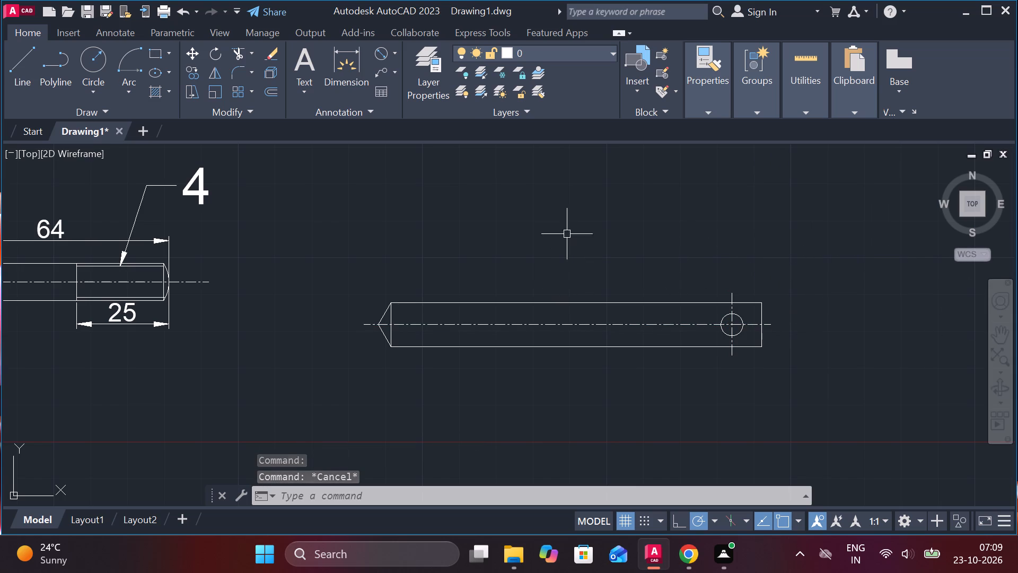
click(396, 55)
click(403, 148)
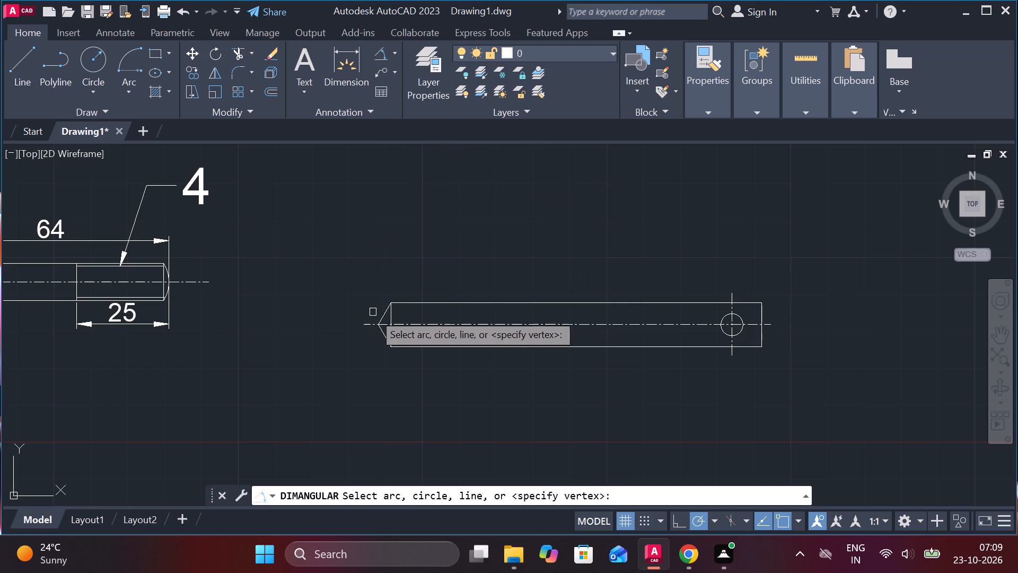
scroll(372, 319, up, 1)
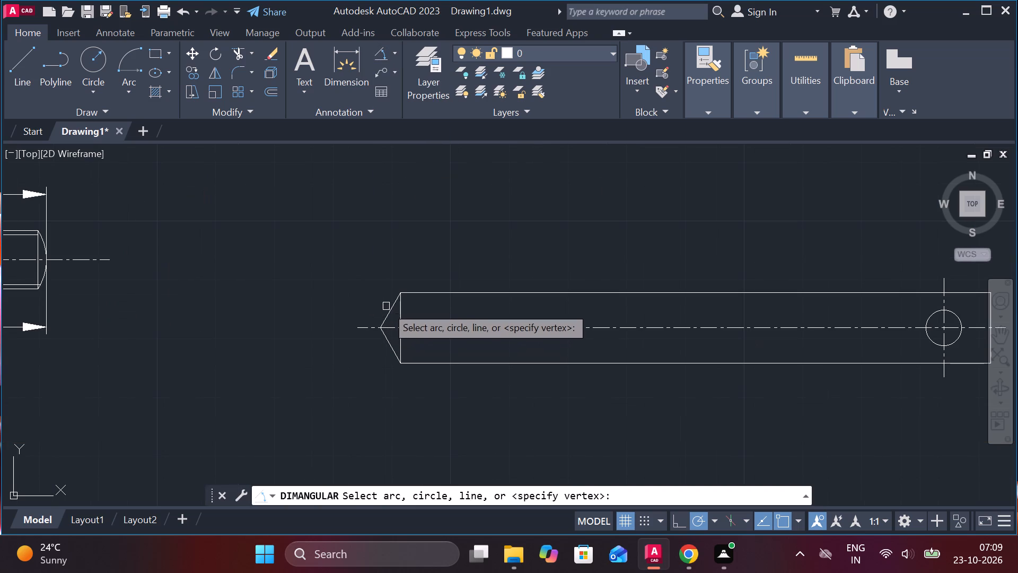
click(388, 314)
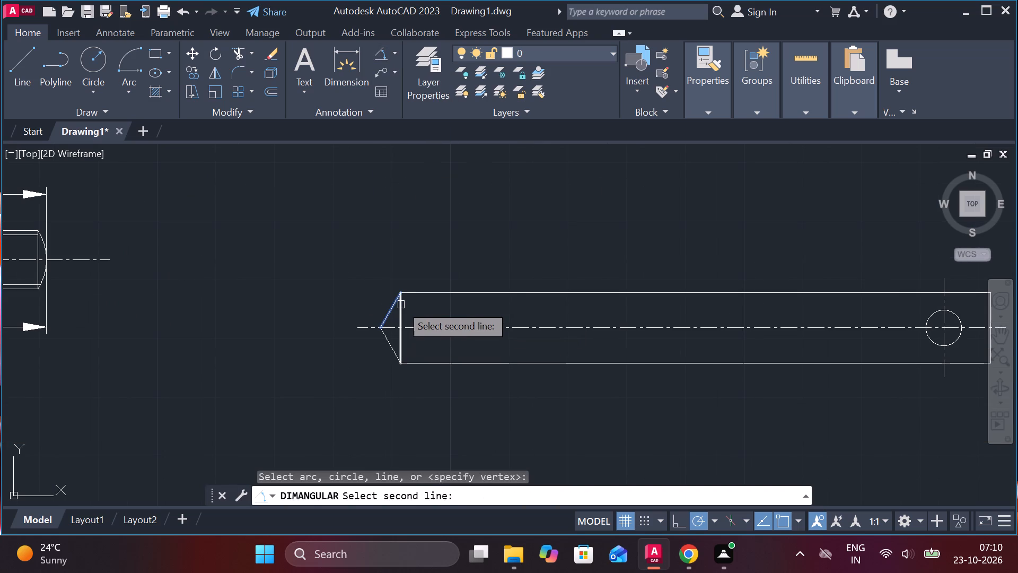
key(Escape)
Draw a short vertical reference line upward from the rod's pointed tip, almost to the upper edge's height.
key(l)
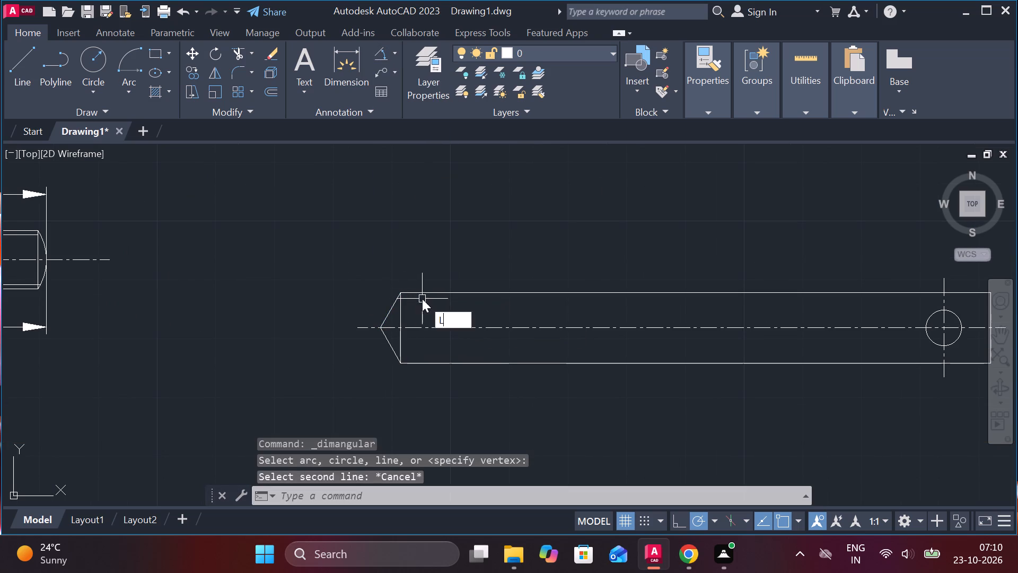
key(Return)
click(382, 331)
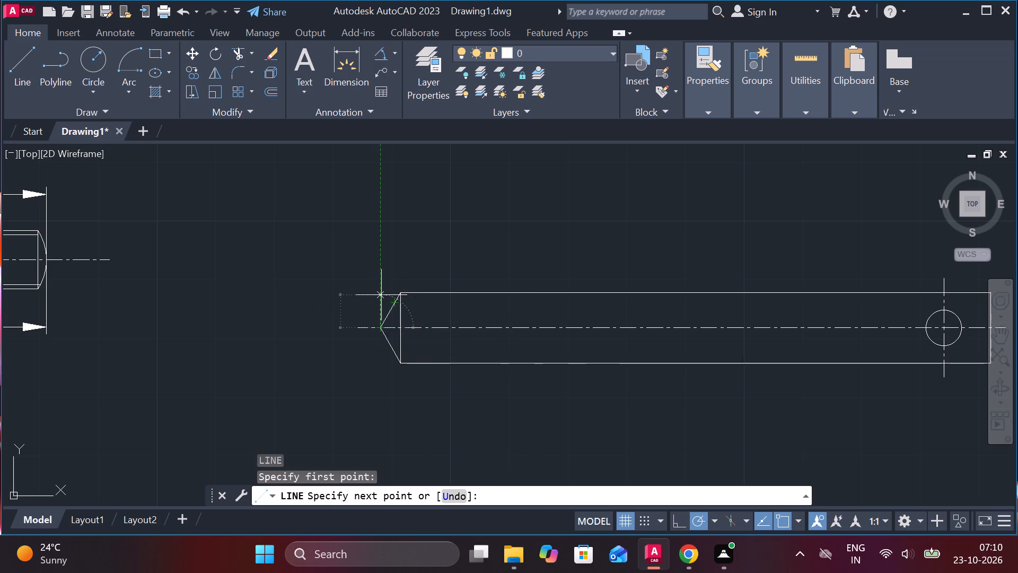
click(381, 295)
key(Escape)
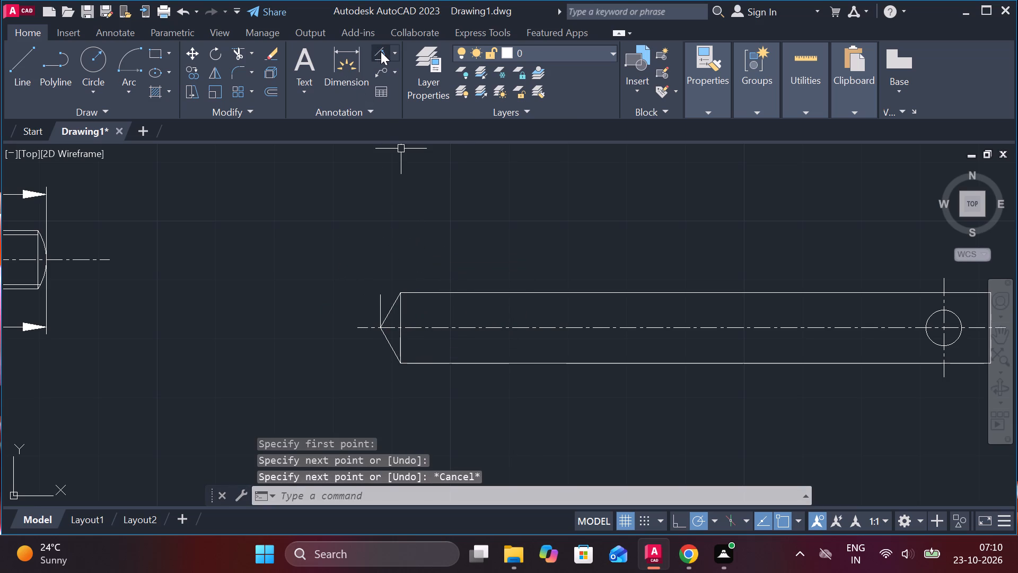
Add an angular dimension between the vertical reference line and the tip's upper sloped edge, placed above the rod.
click(381, 51)
scroll(387, 310, up, 3)
click(348, 292)
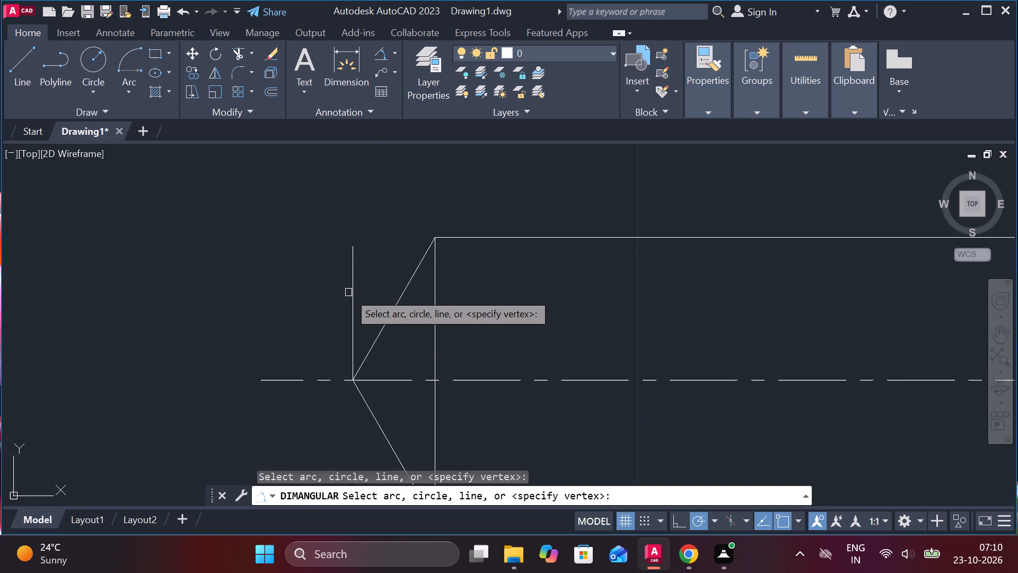
click(356, 292)
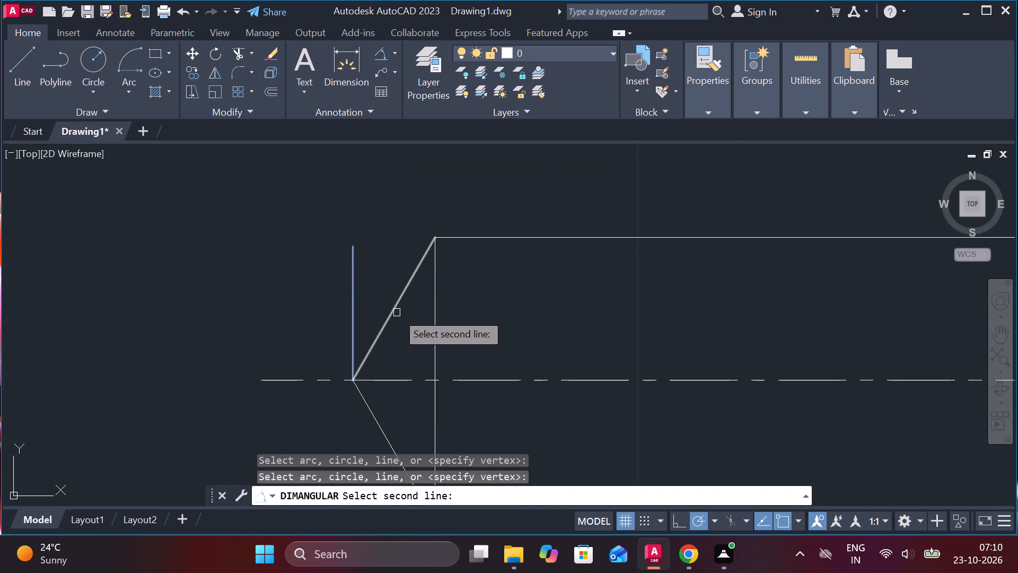
click(396, 308)
scroll(367, 175, down, 2)
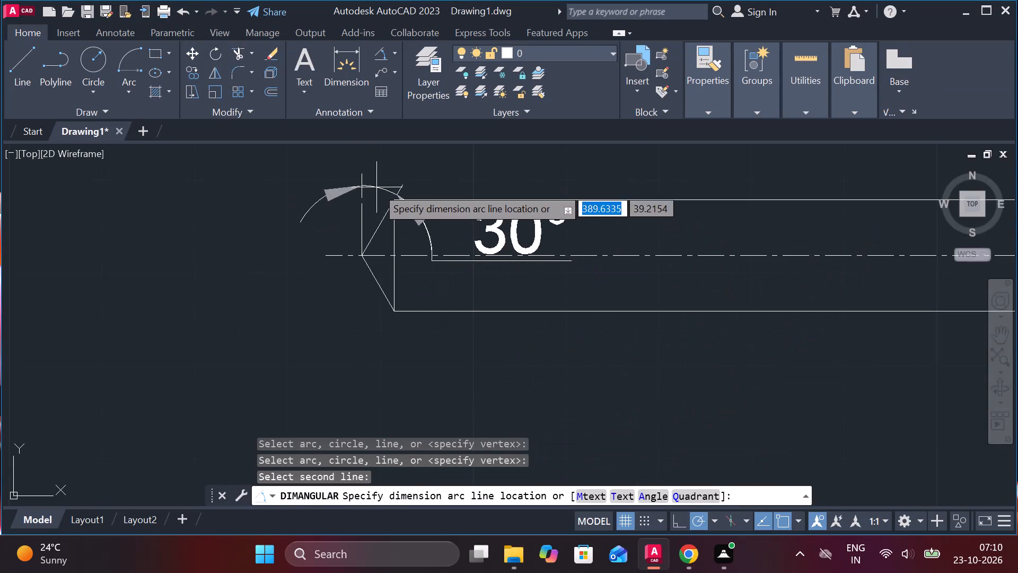
middle_drag(376, 214, 347, 284)
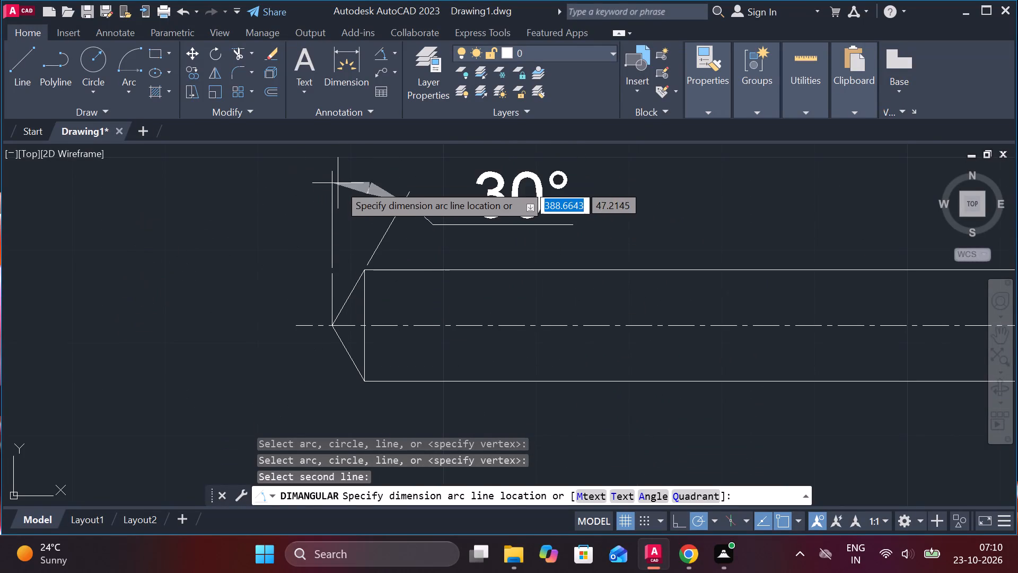
click(344, 175)
Add a horizontal linear dimension from the rod's pointed tip to the cross hole's centre, placed just above the rod.
scroll(467, 223, down, 2)
middle_drag(524, 254, 518, 254)
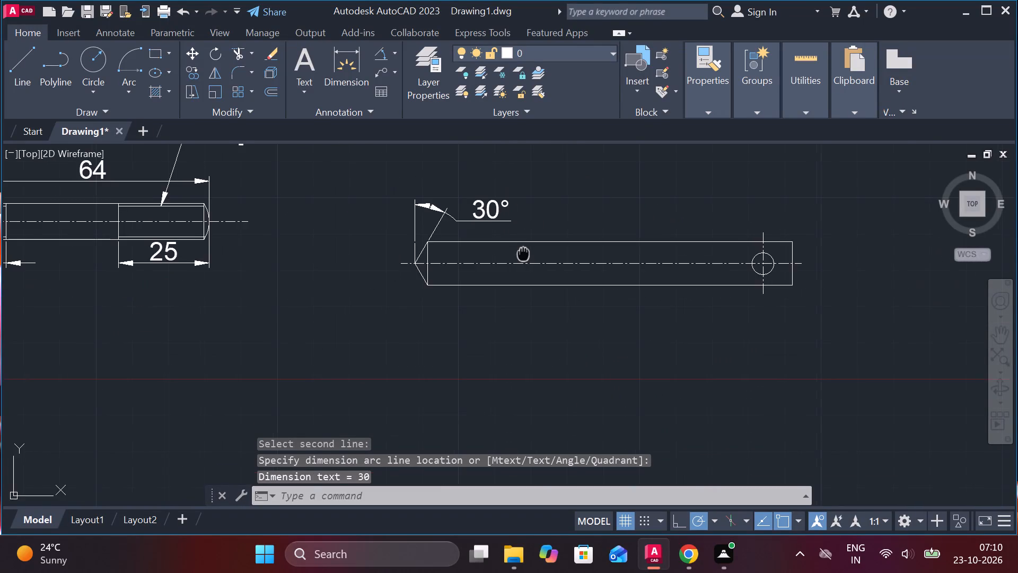
middle_drag(518, 254, 494, 255)
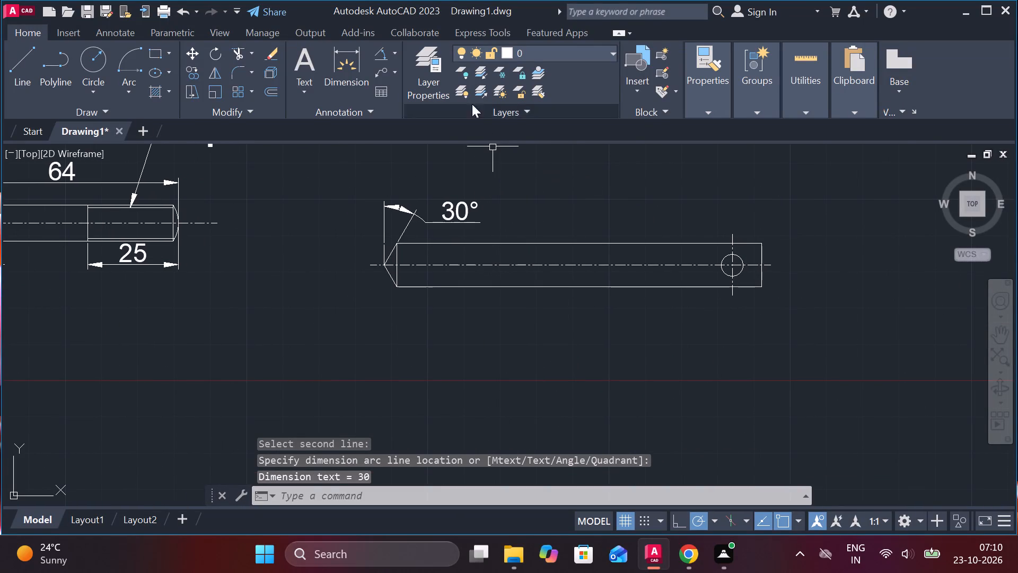
click(391, 51)
click(419, 80)
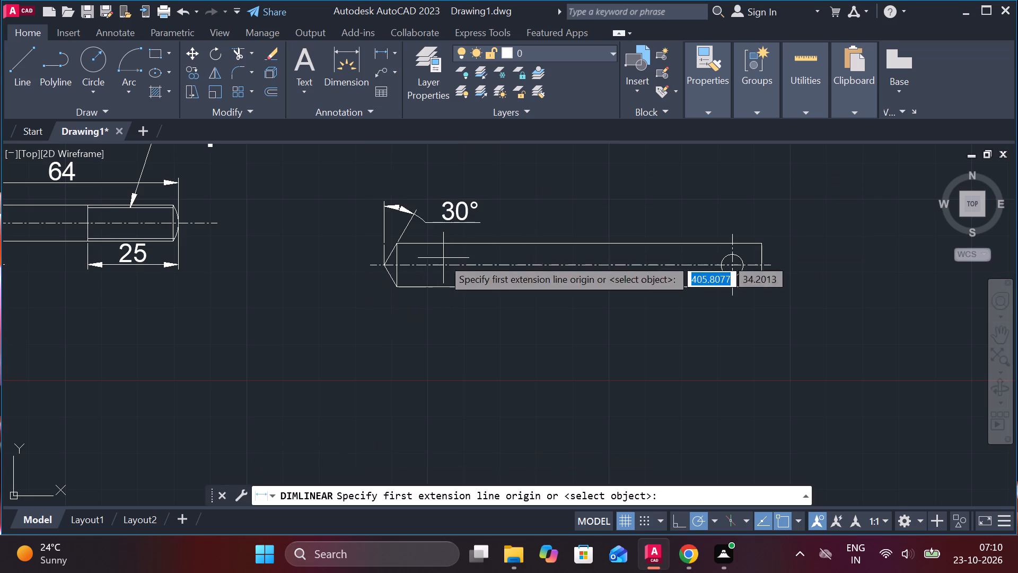
scroll(391, 253, up, 2)
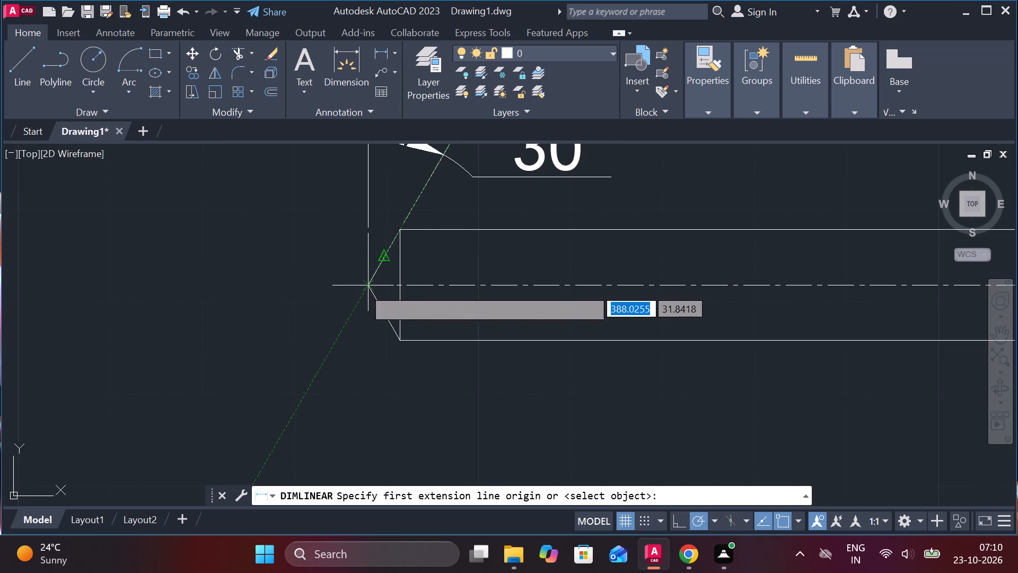
click(363, 288)
scroll(542, 279, down, 2)
middle_drag(609, 280, 457, 292)
scroll(584, 286, up, 2)
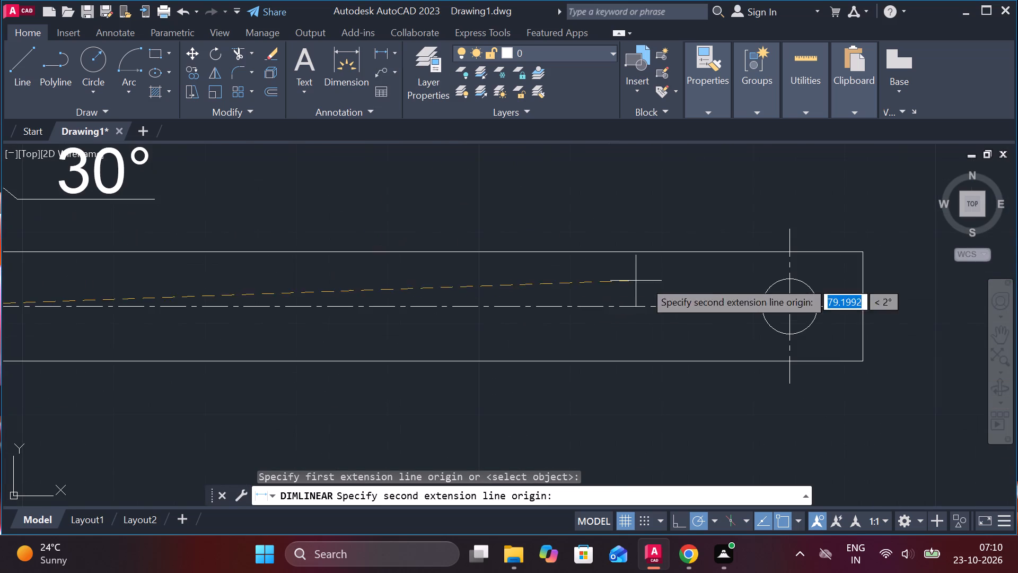
click(791, 309)
scroll(685, 195, down, 2)
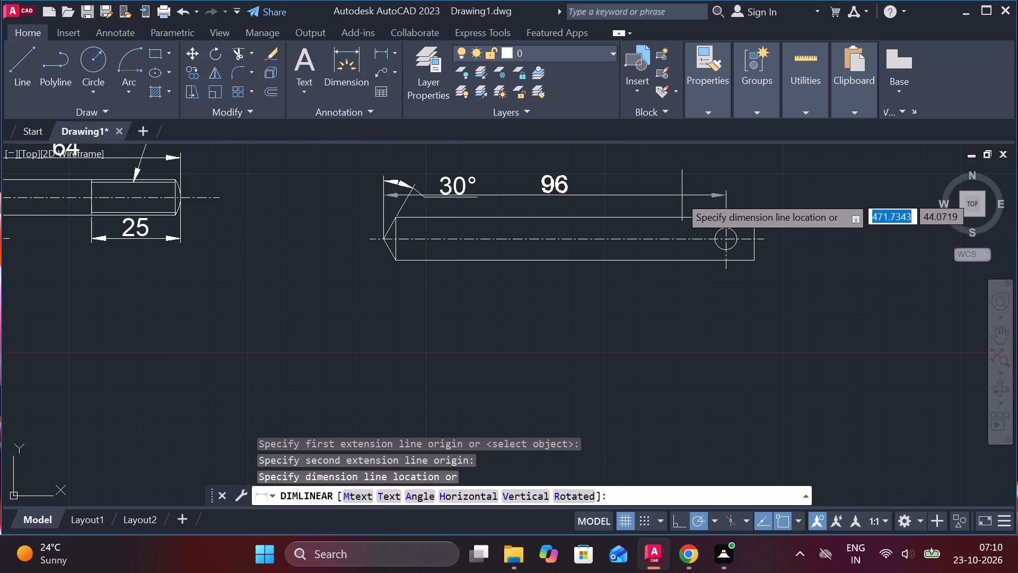
click(608, 205)
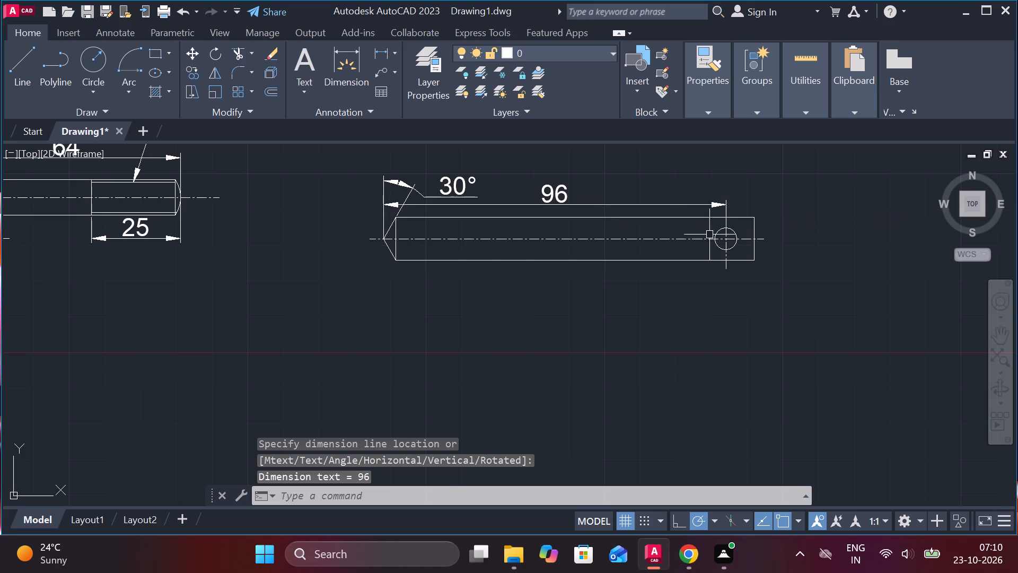
Add a horizontal dimension from the hole's centre line to the rod's flat end, aligned with the tip-to-hole dimension.
middle_drag(707, 240, 620, 240)
scroll(680, 249, up, 1)
key(space)
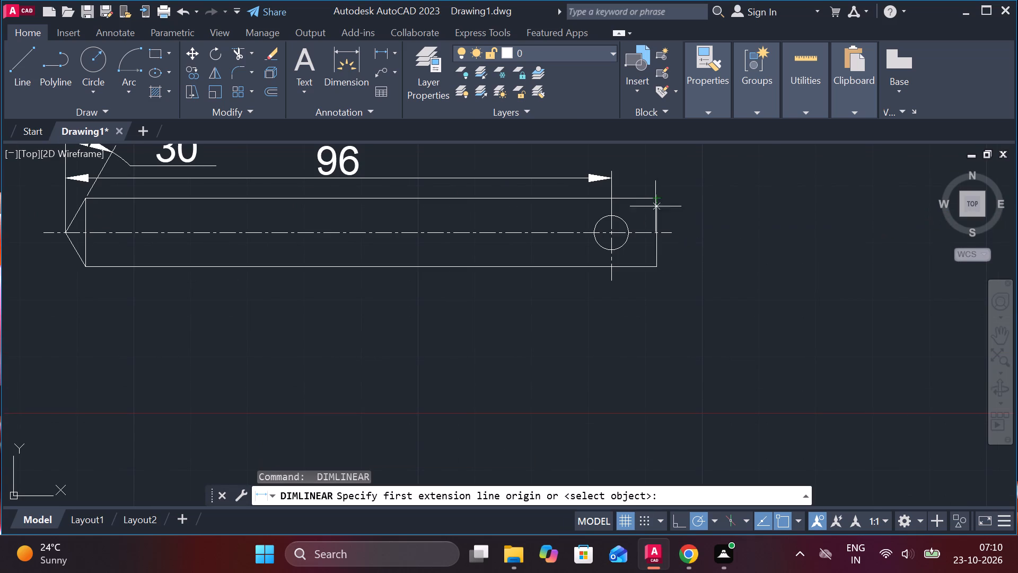
click(613, 267)
click(659, 267)
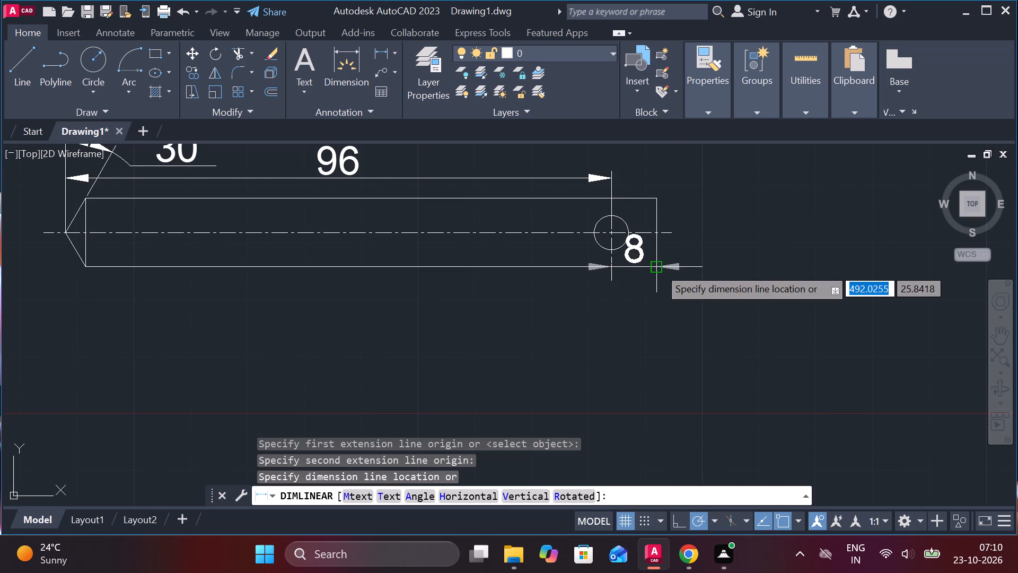
click(612, 178)
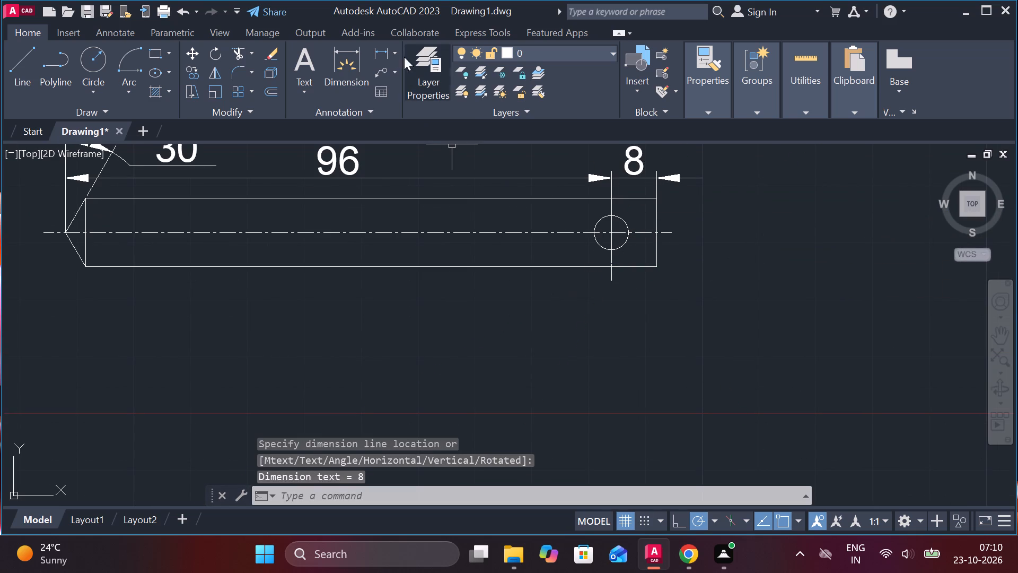
Add a vertical linear dimension between the rod's lower and upper edges, a little before the cross hole.
click(384, 49)
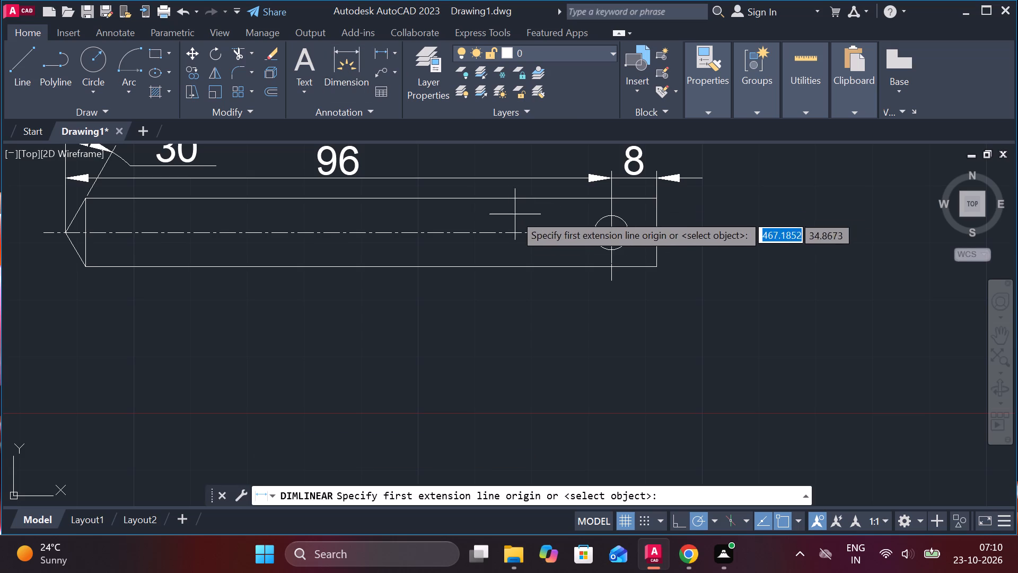
click(517, 262)
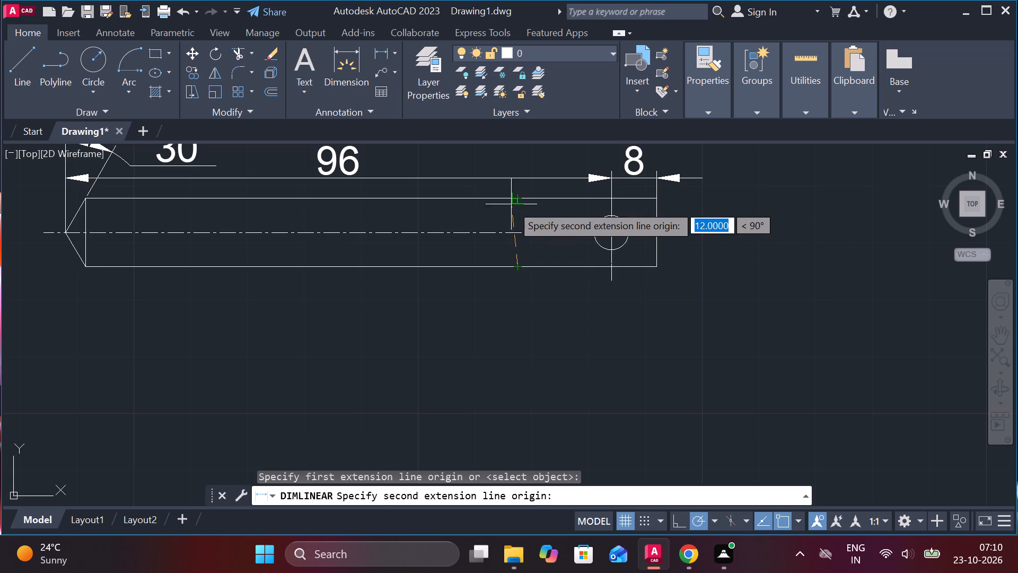
click(518, 198)
click(519, 183)
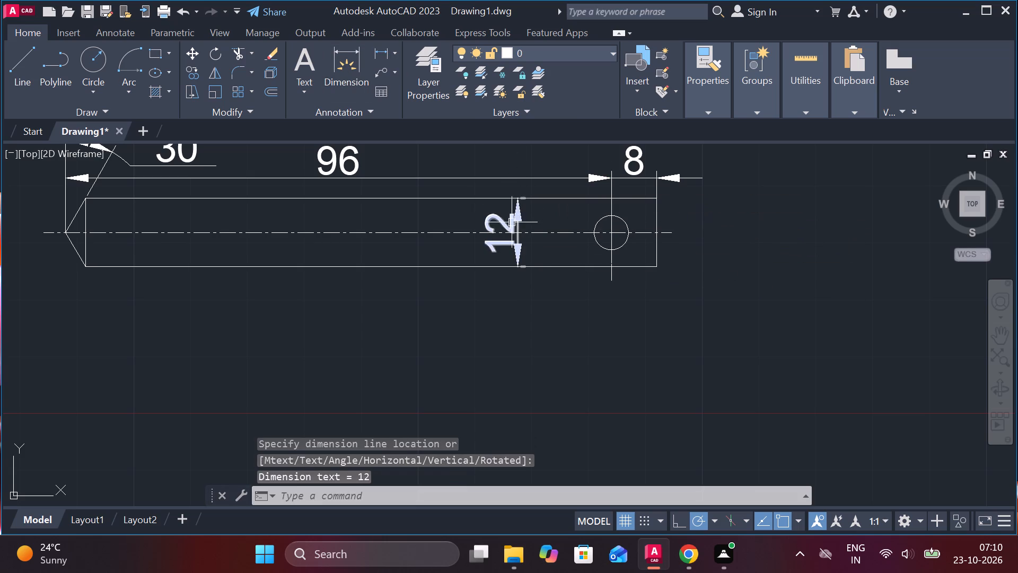
Insert a diameter symbol before the rod's thickness dimension text so it reads Ø12.
double_click(512, 222)
double_click(680, 95)
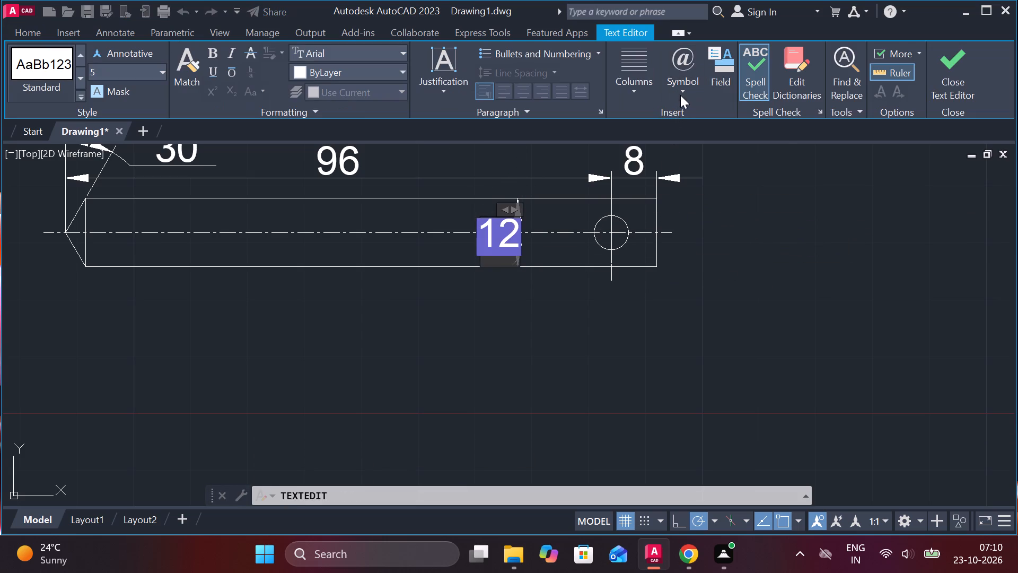
click(684, 95)
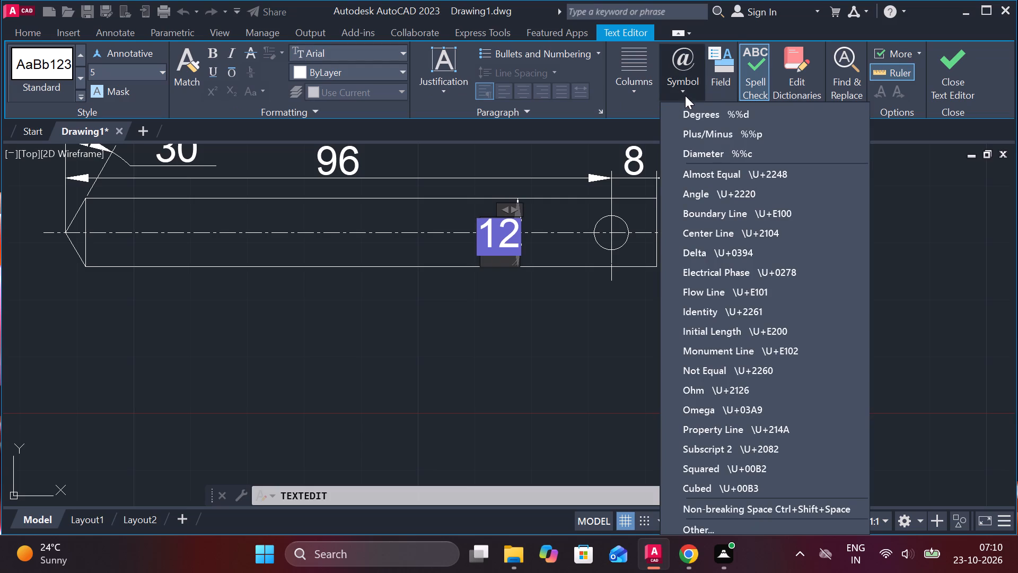
click(708, 148)
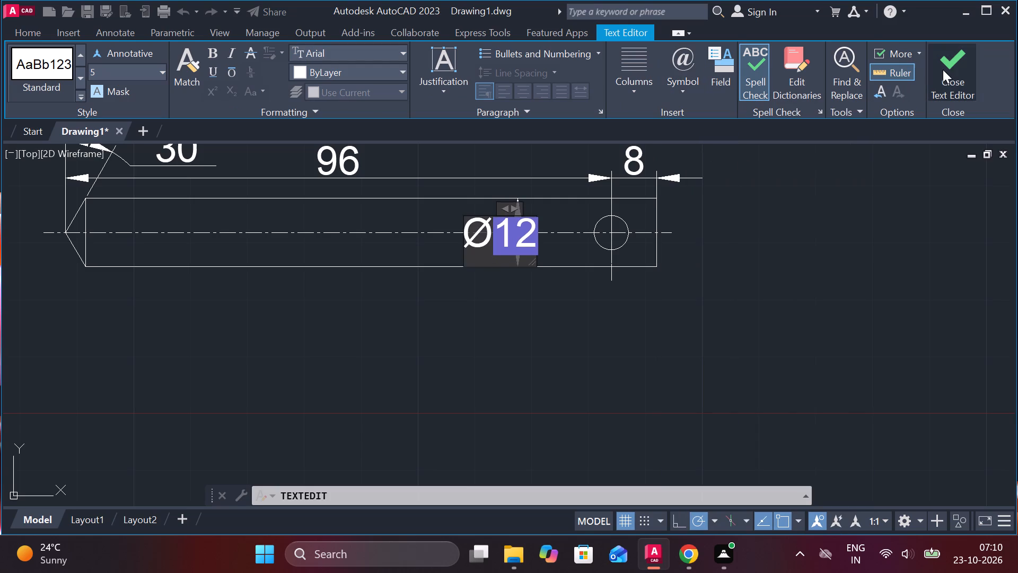
click(943, 70)
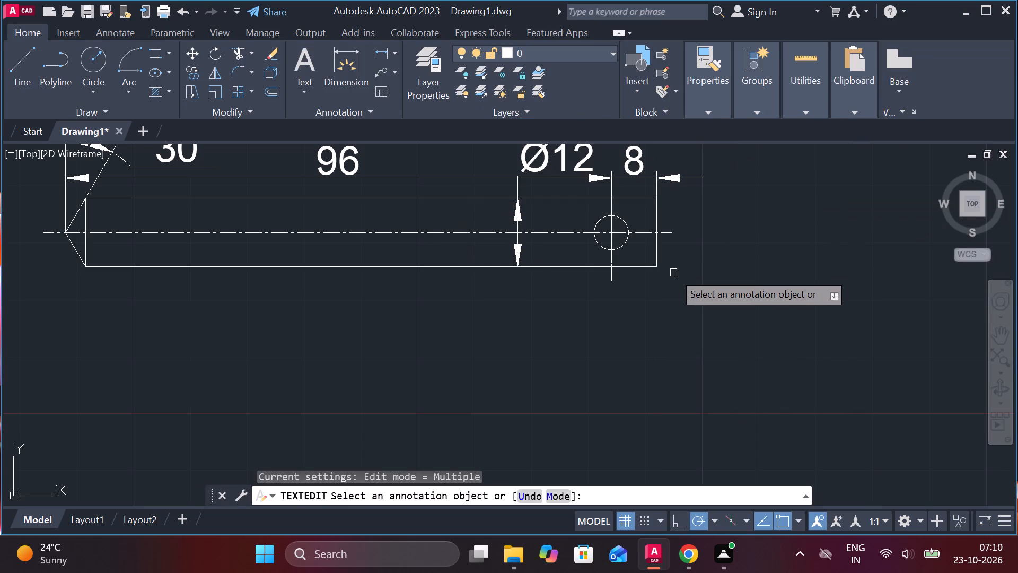
key(Escape)
Relocate the Ø12 thickness dimension's text from above the rod to just below it, before the cross hole.
middle_drag(594, 245, 636, 344)
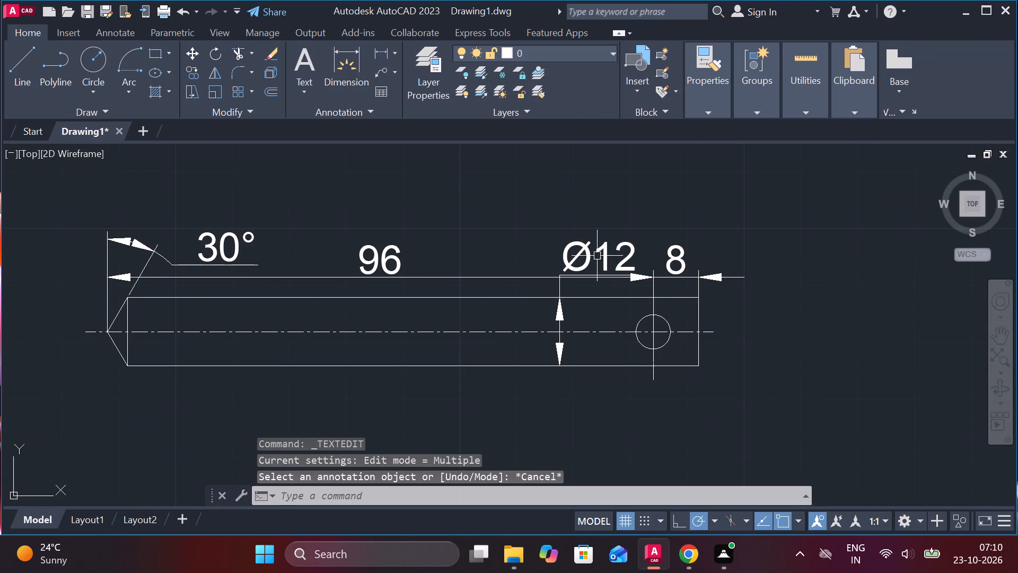
click(597, 256)
click(597, 255)
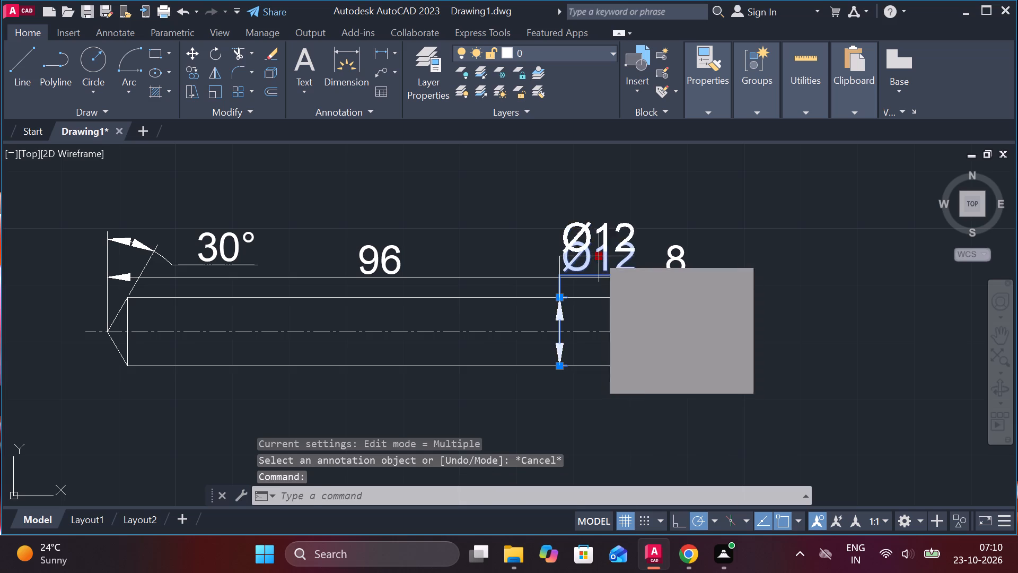
middle_drag(537, 398, 533, 357)
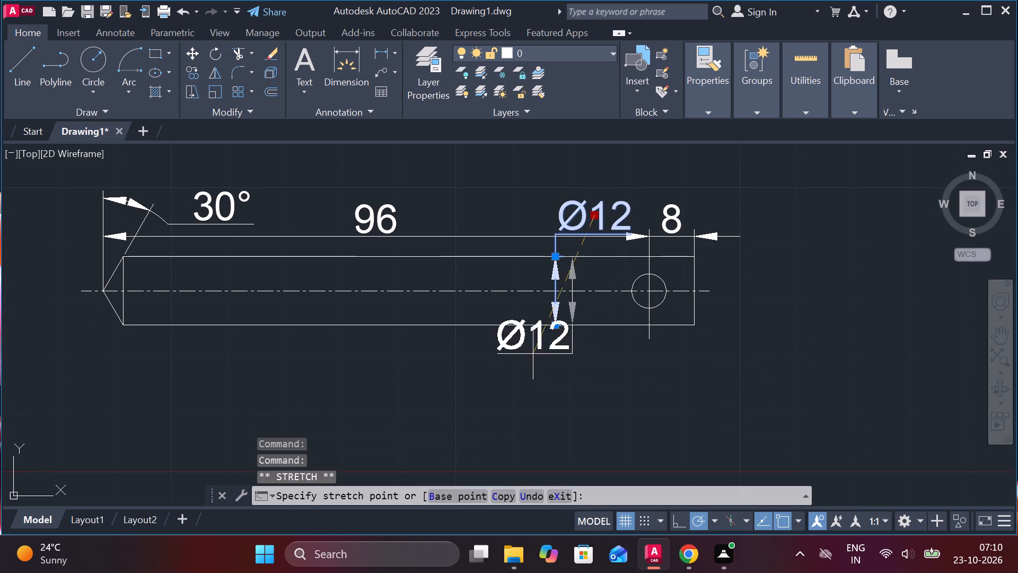
click(512, 375)
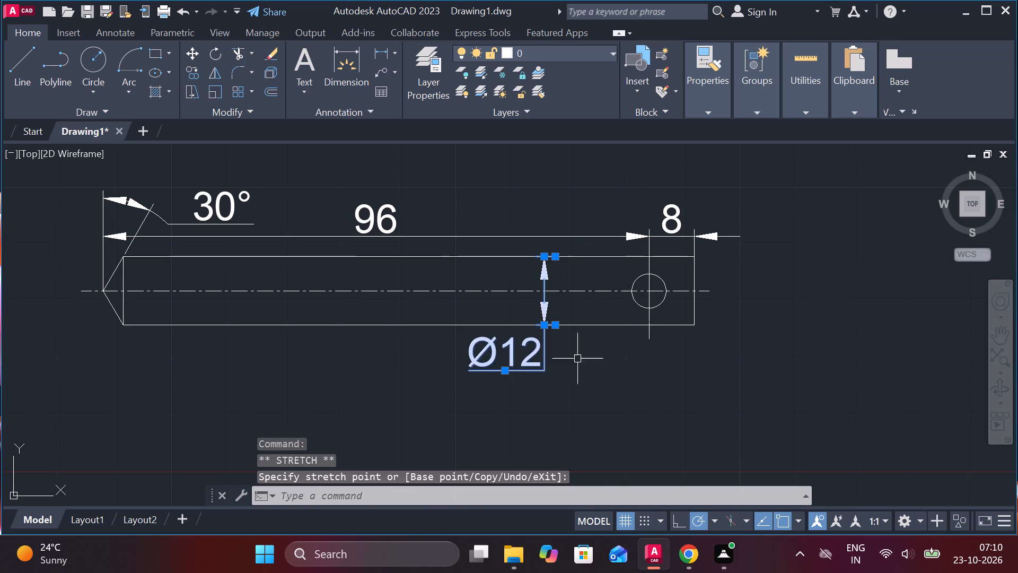
key(Escape)
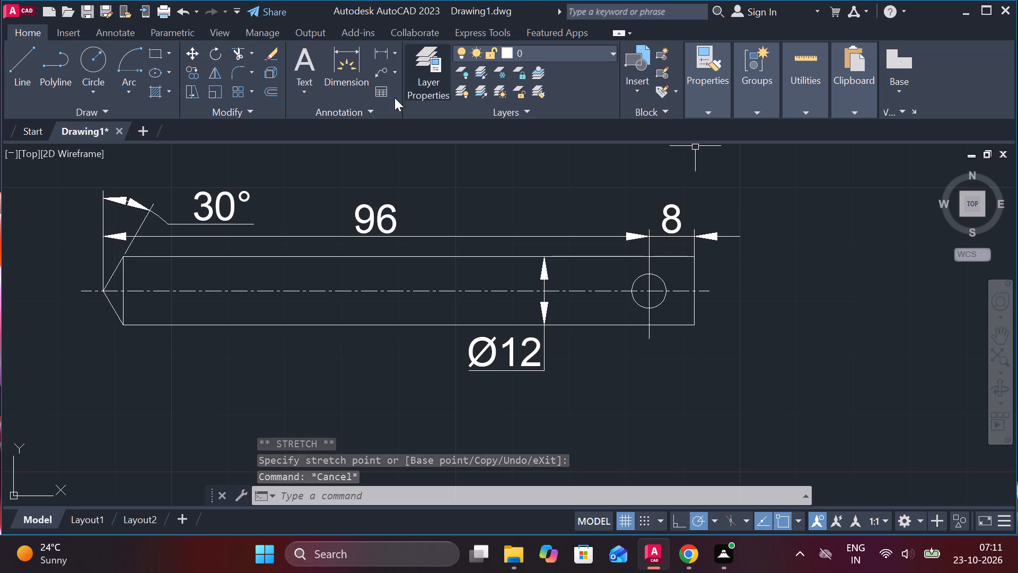
Add a diameter dimension to the rod's cross hole, with its text placed below the rod near the flat end.
click(390, 53)
click(393, 53)
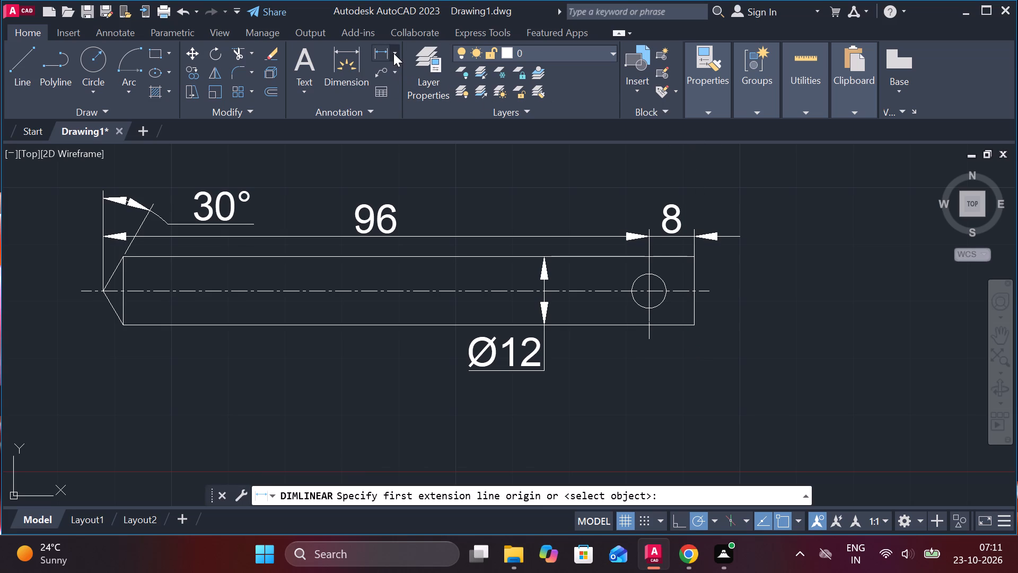
click(422, 239)
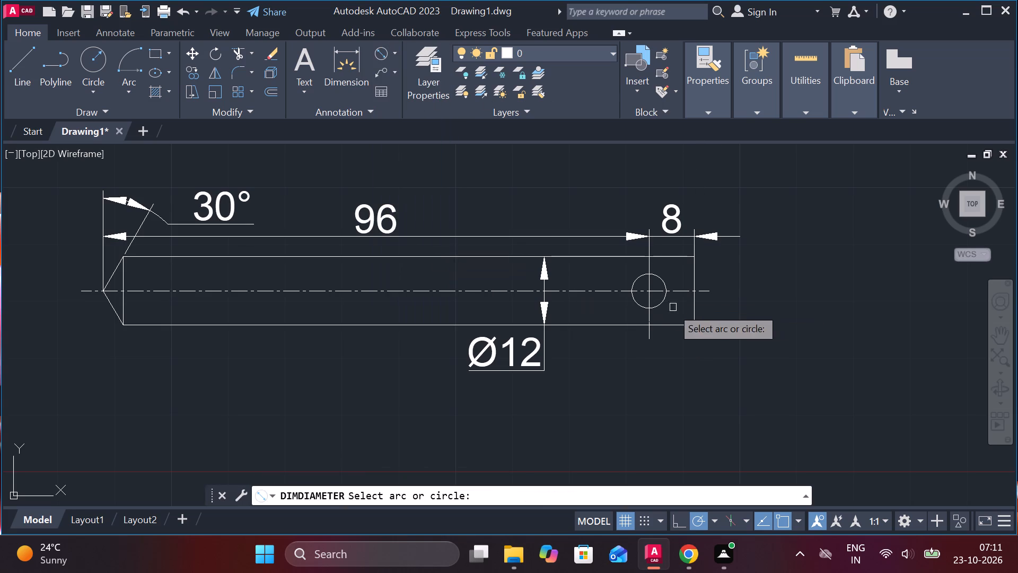
click(663, 306)
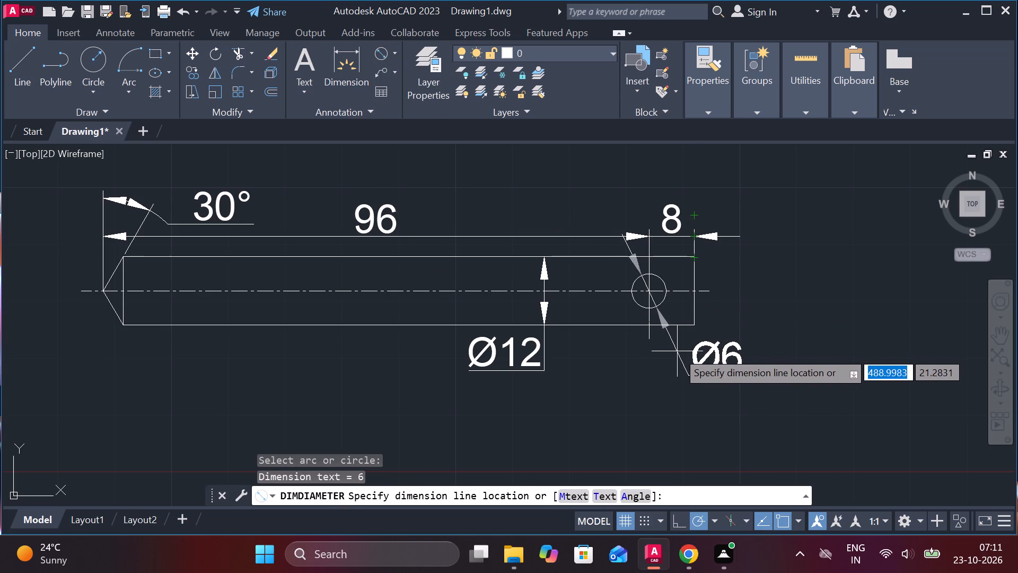
click(677, 351)
Add a multileader from the rod's upper edge to above the rod, with part number 7 at text height 10.
scroll(824, 343, down, 1)
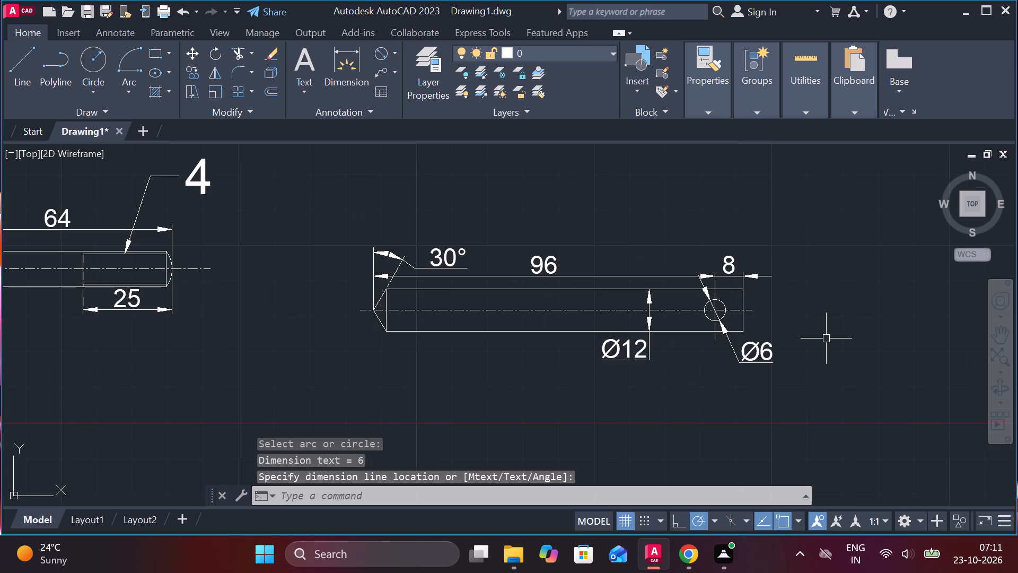
click(380, 74)
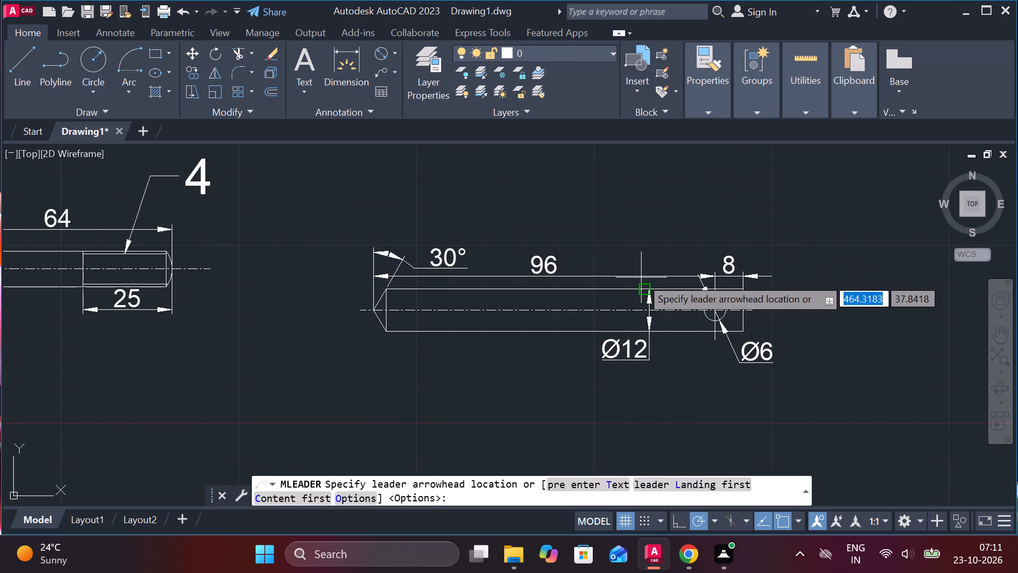
scroll(646, 264, up, 1)
middle_drag(702, 253, 537, 225)
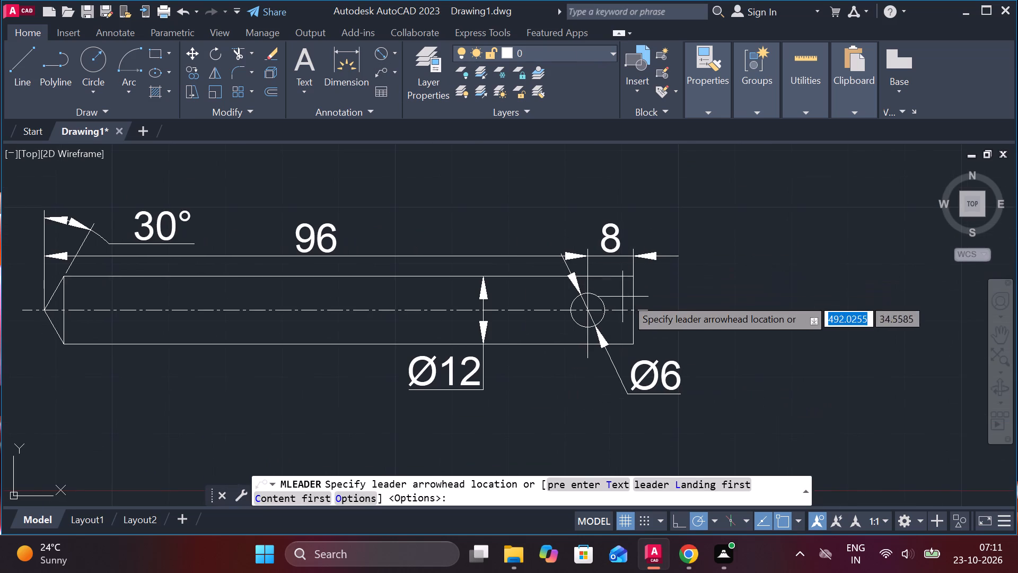
click(415, 269)
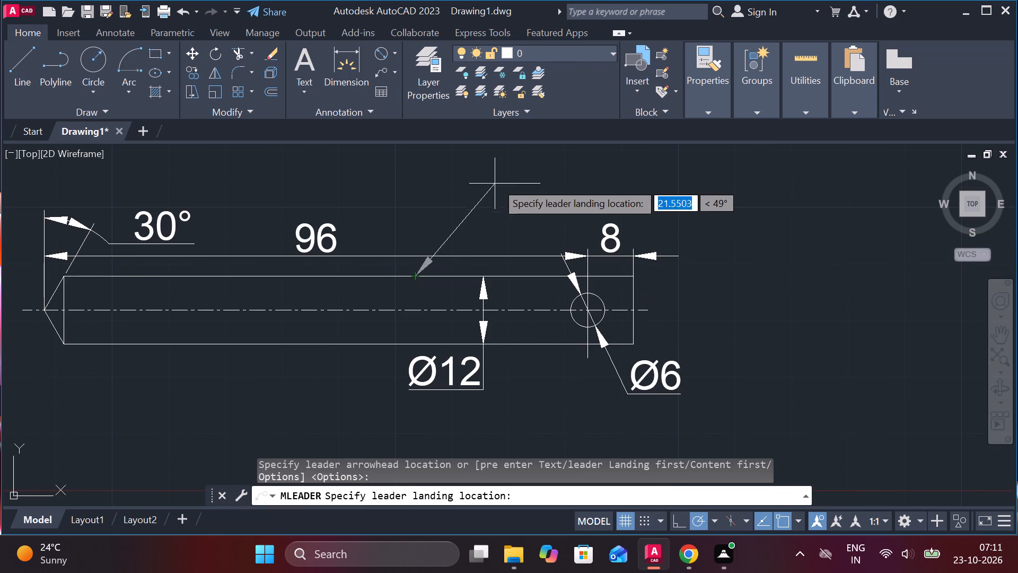
click(481, 171)
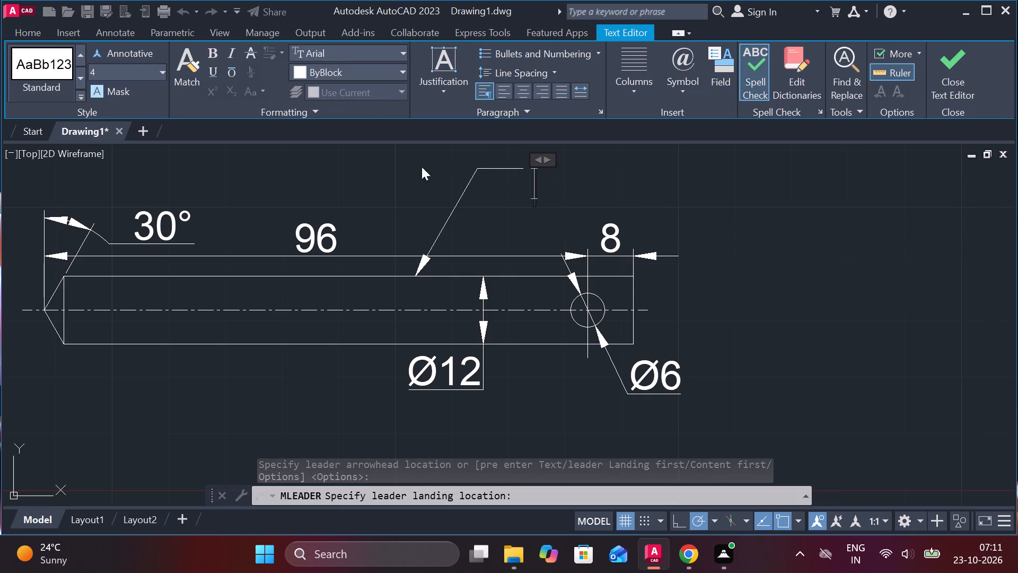
drag(99, 72, 83, 72)
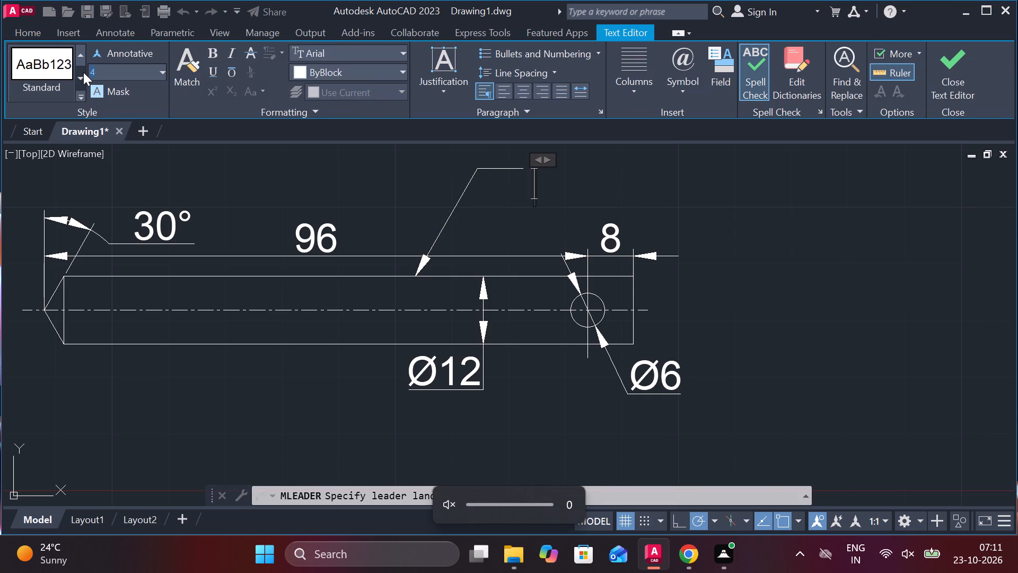
key(1)
key(0)
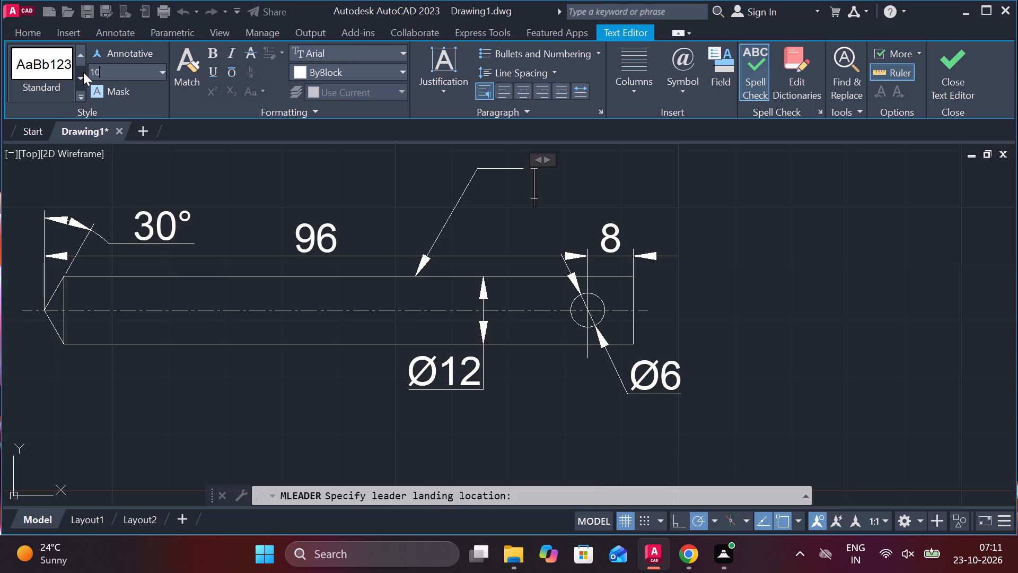
key(Return)
key(7)
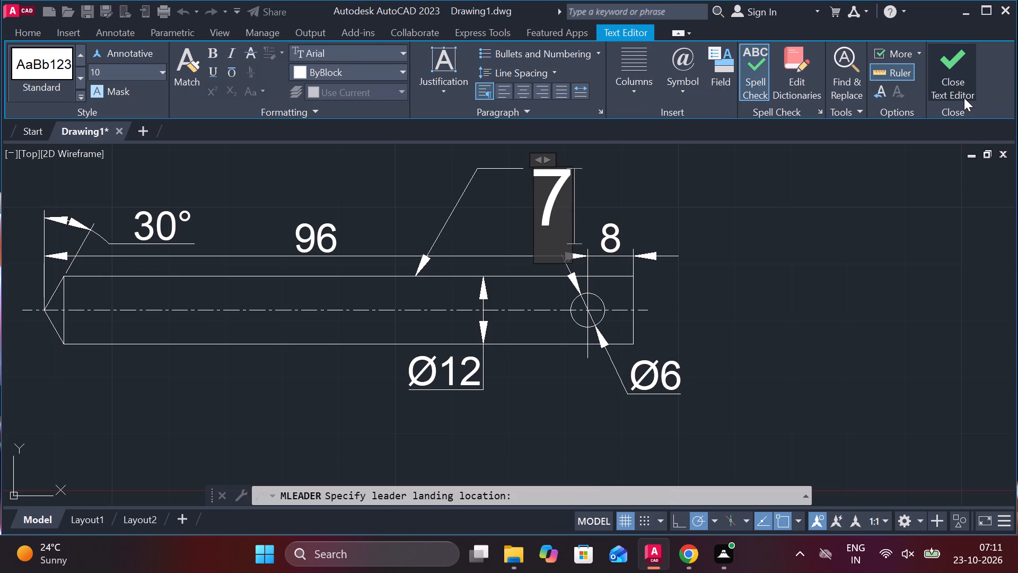
click(964, 98)
Move the whole dimensioned rod with its part number 7 leader to directly below part 4.
scroll(748, 288, down, 3)
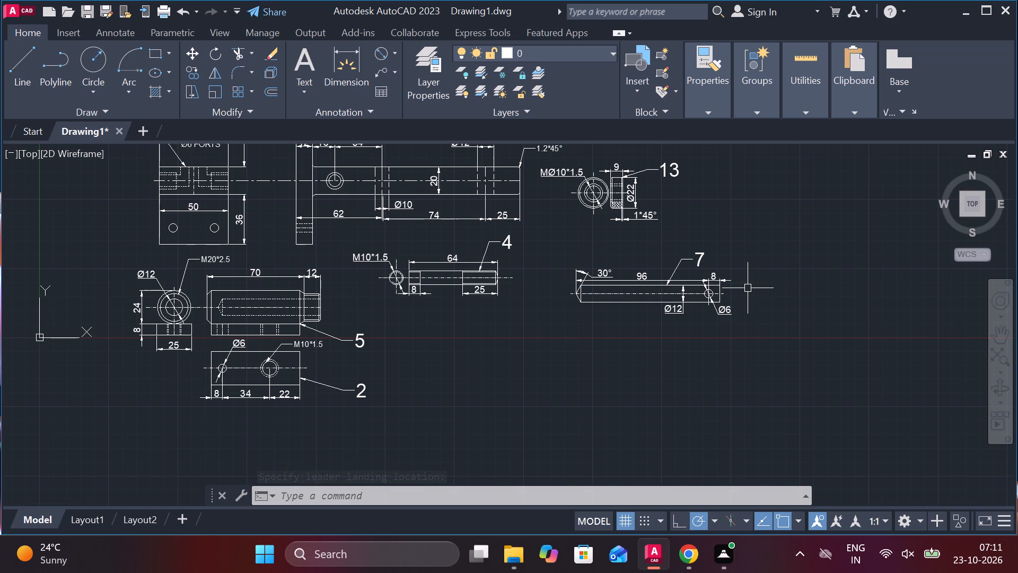
click(562, 232)
click(762, 344)
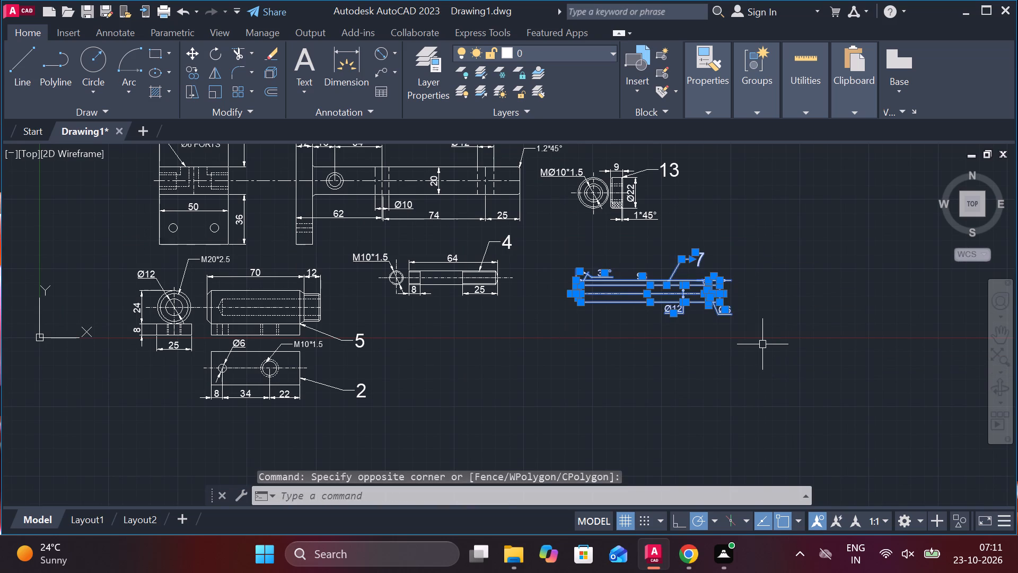
key(m)
key(Return)
click(762, 344)
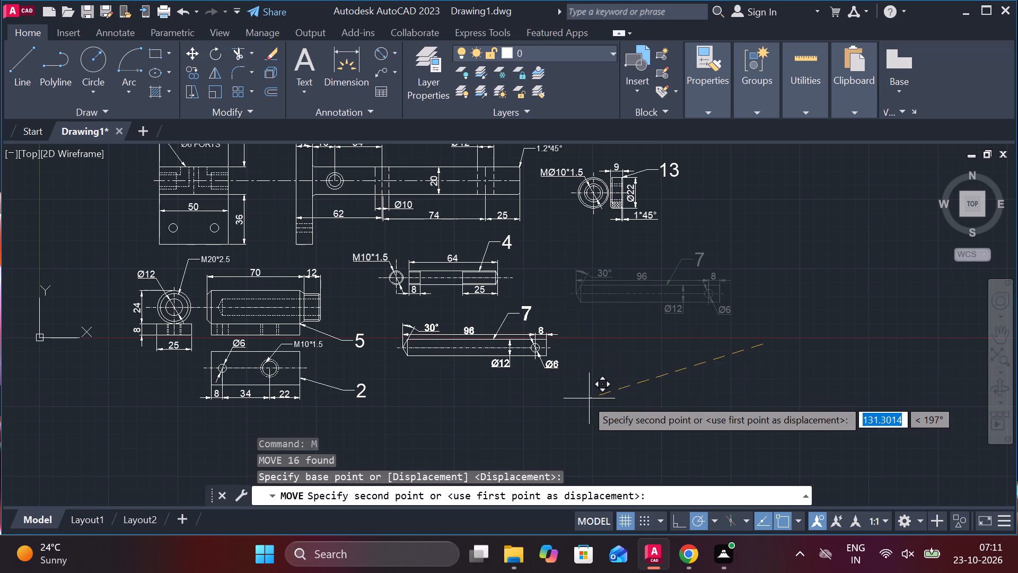
scroll(580, 399, up, 2)
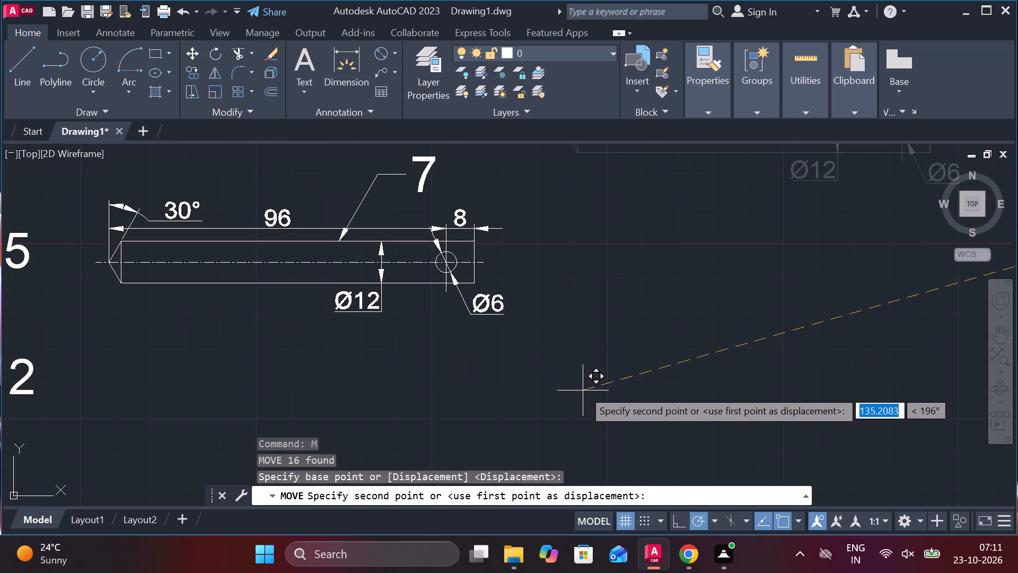
scroll(582, 384, down, 2)
middle_drag(605, 387, 646, 389)
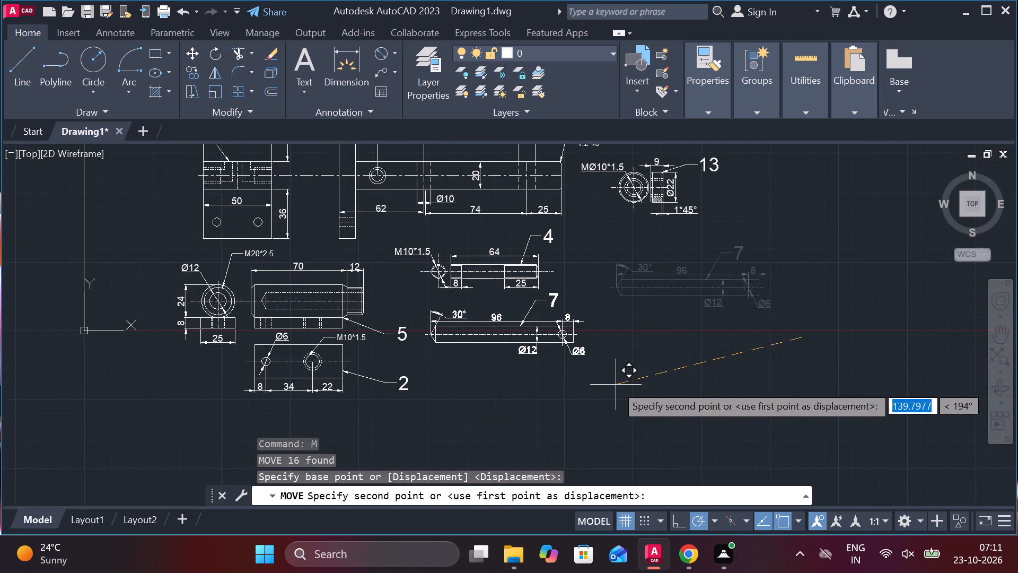
click(616, 385)
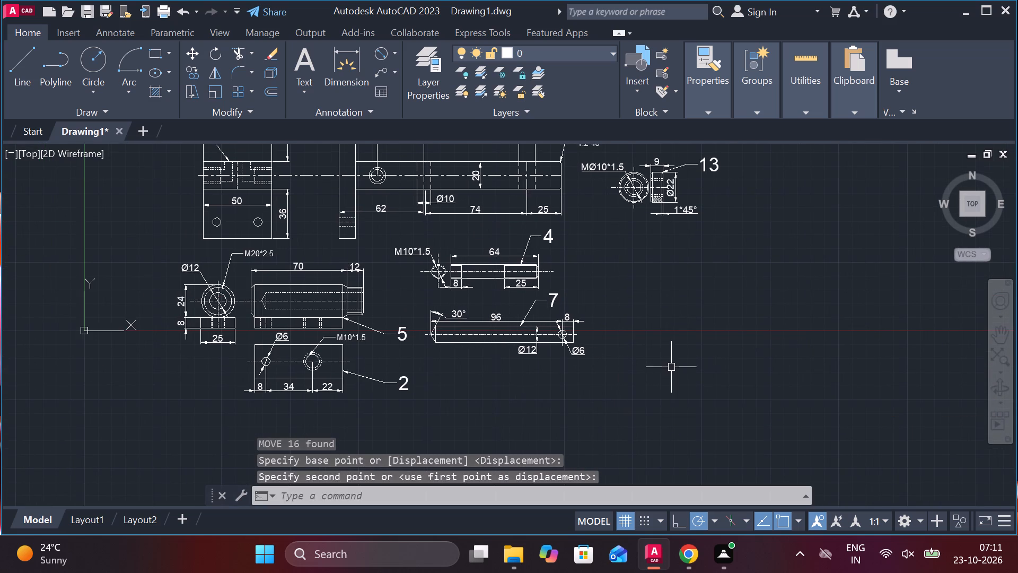
Draw a circle of diameter 6 in the empty area well beyond part 7's flat end.
scroll(671, 366, down, 2)
scroll(703, 366, up, 2)
middle_drag(715, 367, 837, 390)
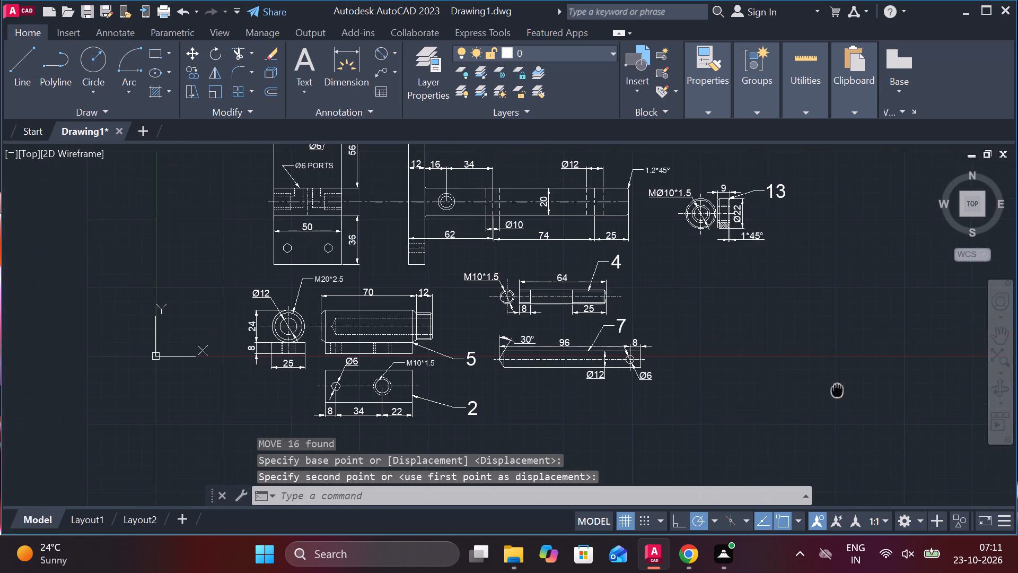
middle_drag(837, 390, 835, 390)
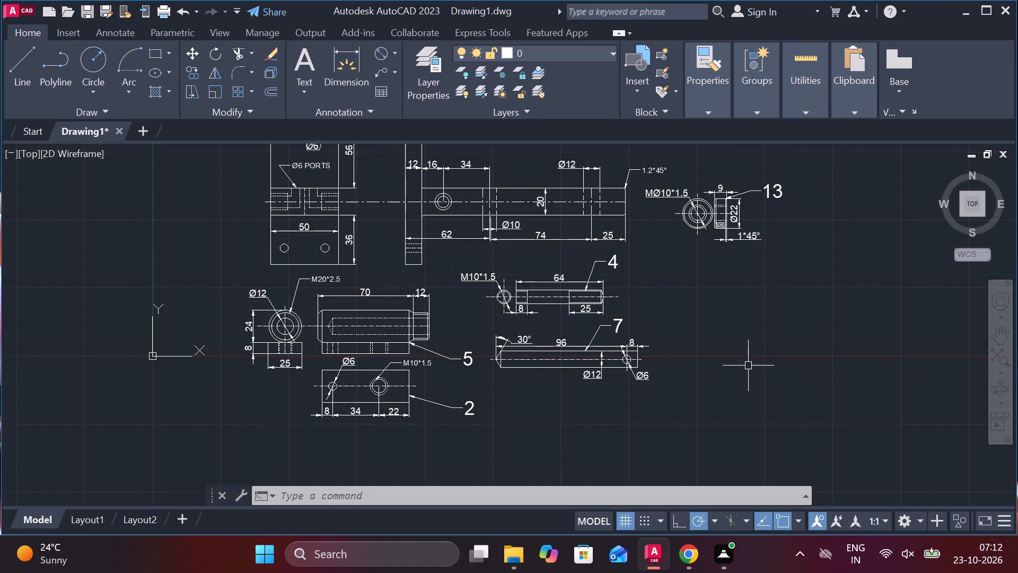
middle_drag(748, 366, 513, 364)
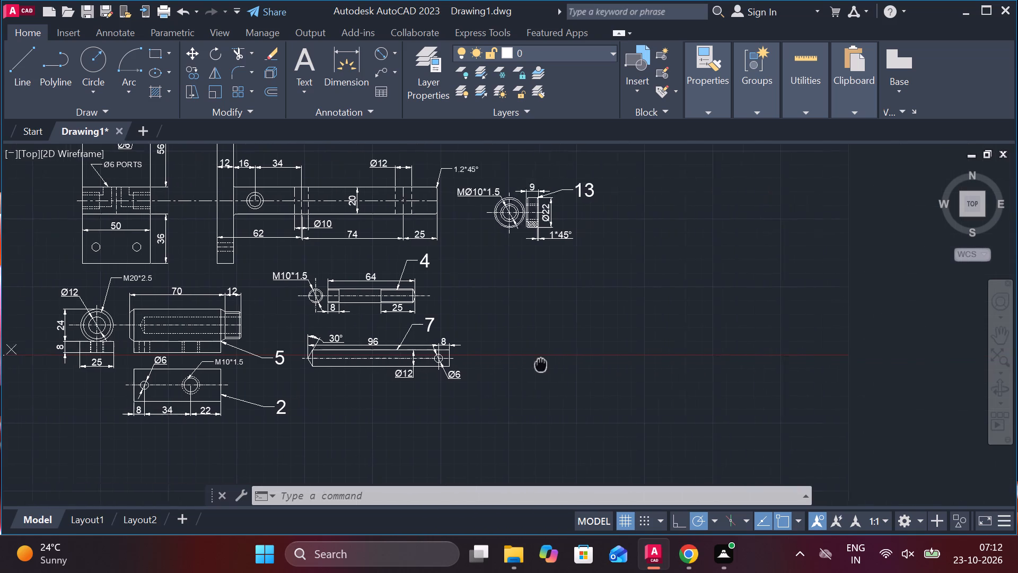
middle_drag(513, 364, 506, 364)
middle_drag(567, 345, 530, 344)
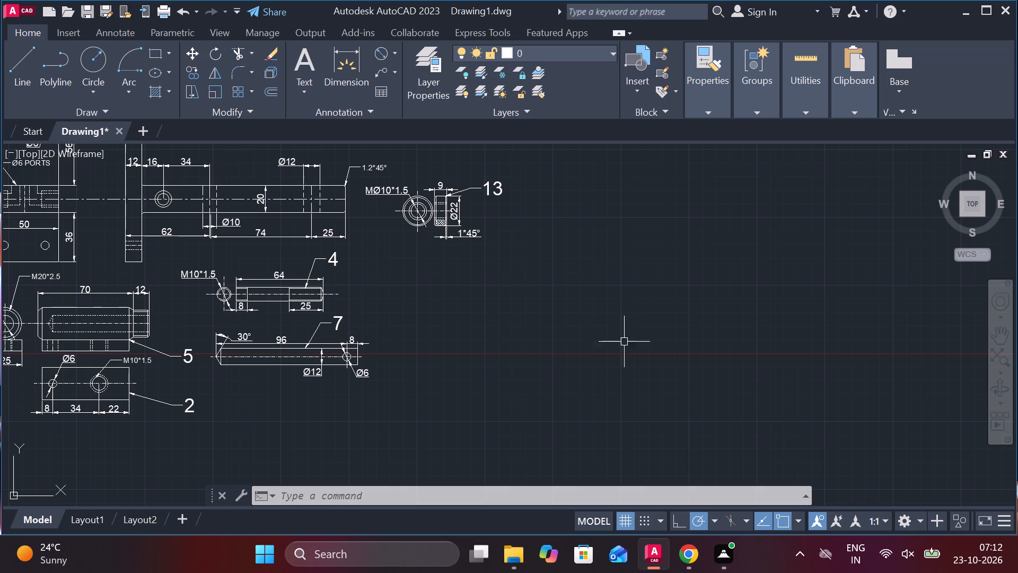
text(C)
key(space)
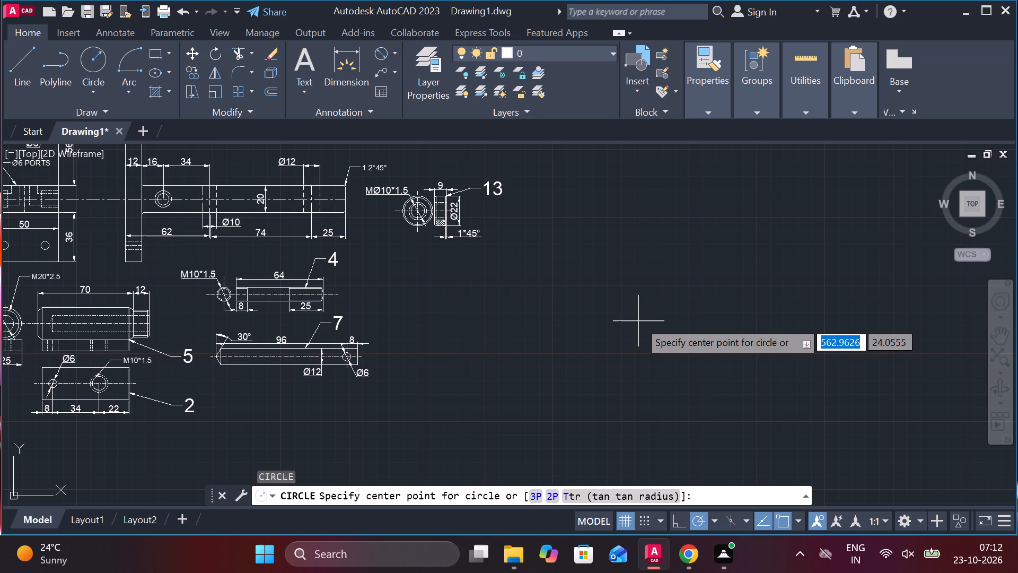
click(638, 321)
text(D 6)
key(Return)
Draw a horizontal line 12 units long from the new circle's centre toward the left.
scroll(658, 327, up, 3)
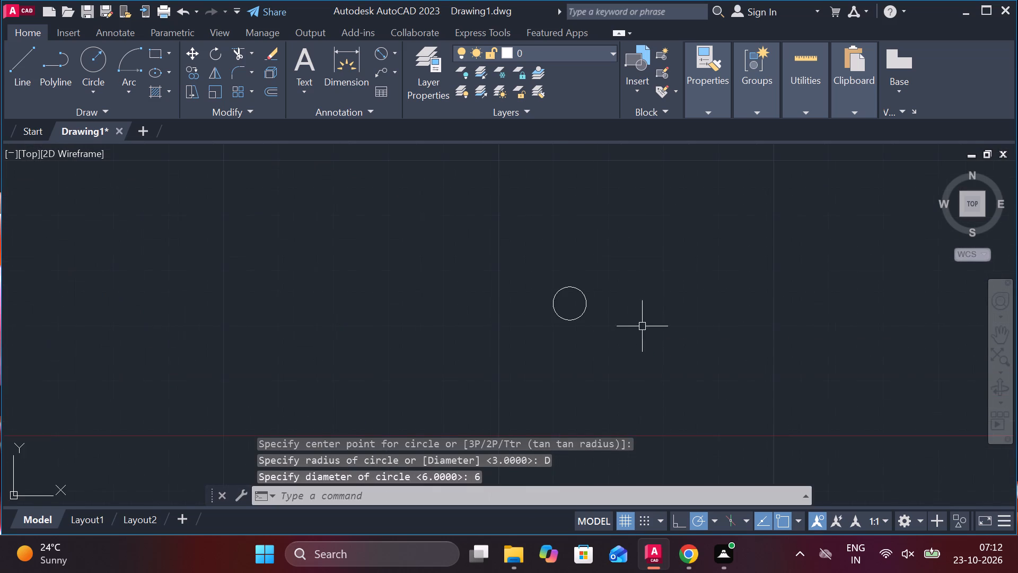
middle_drag(670, 322, 682, 328)
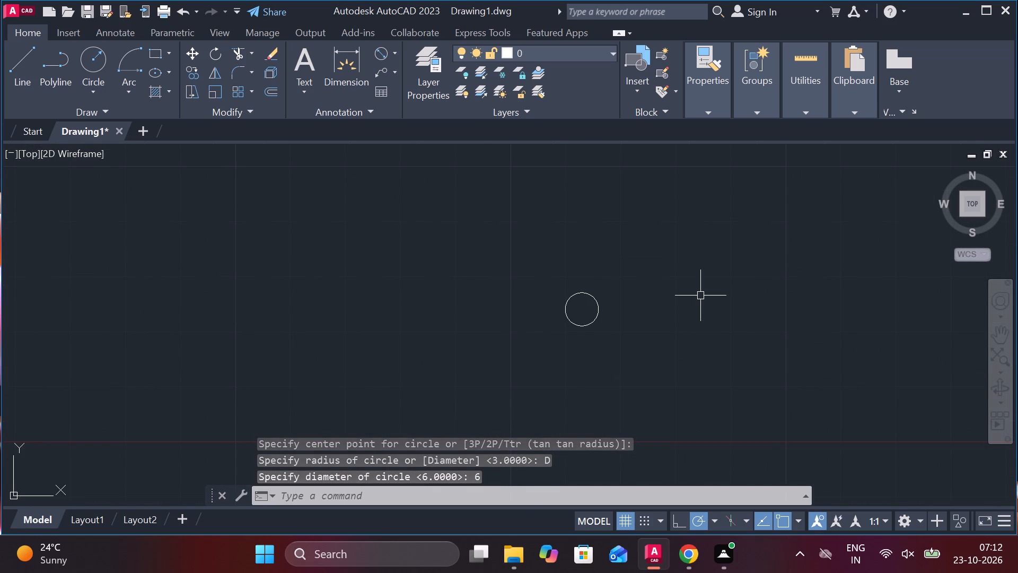
key(l)
key(Return)
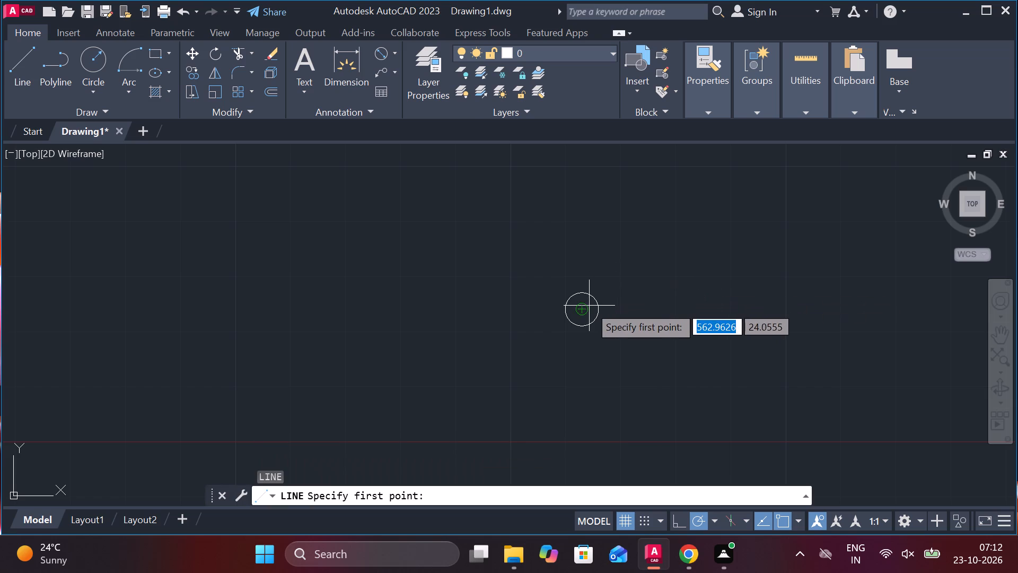
click(589, 306)
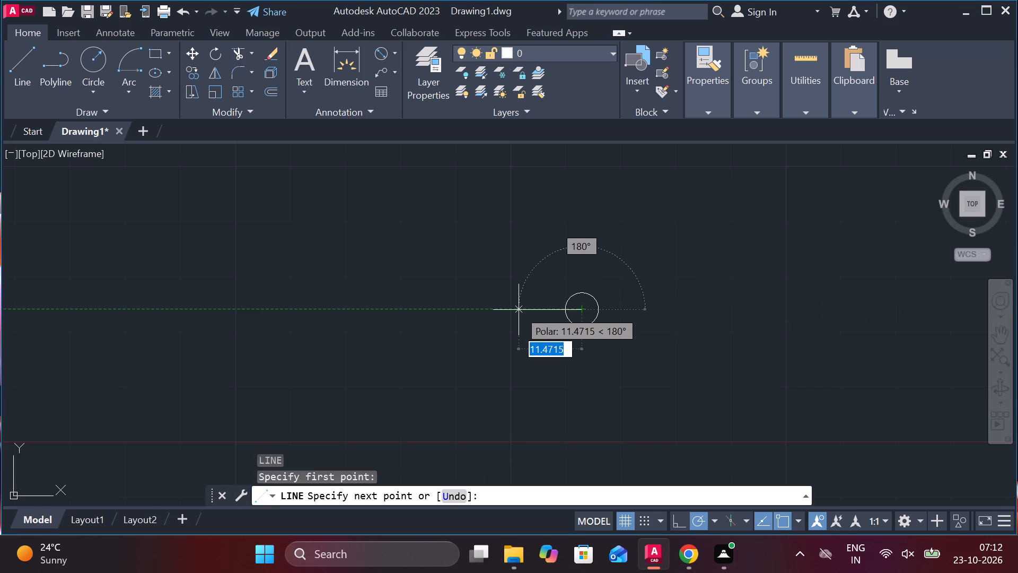
text(12)
key(space)
key(Escape)
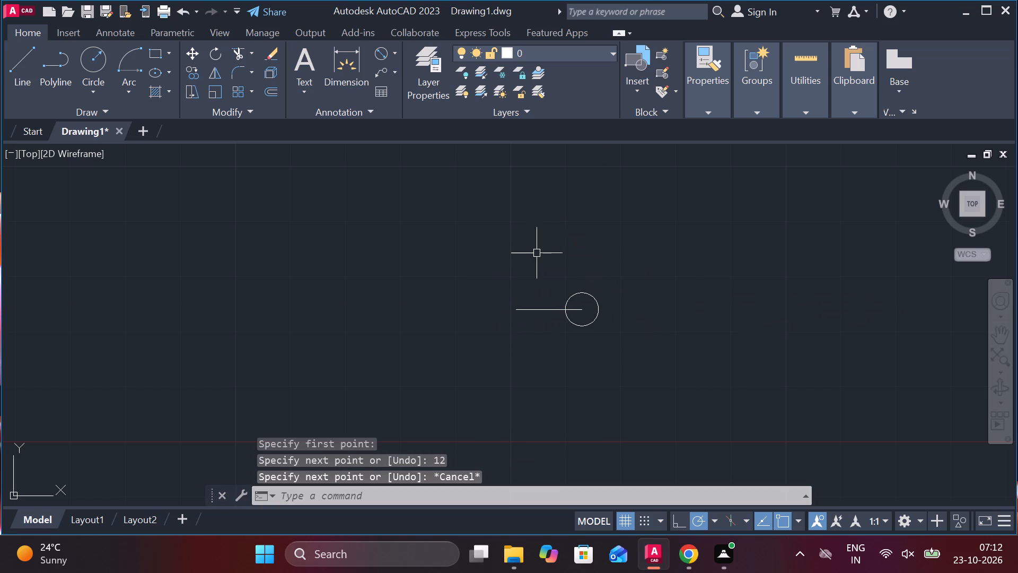
Draw a circle of diameter 10 centred on the left end of the 12-unit horizontal line.
text(C)
key(space)
click(512, 310)
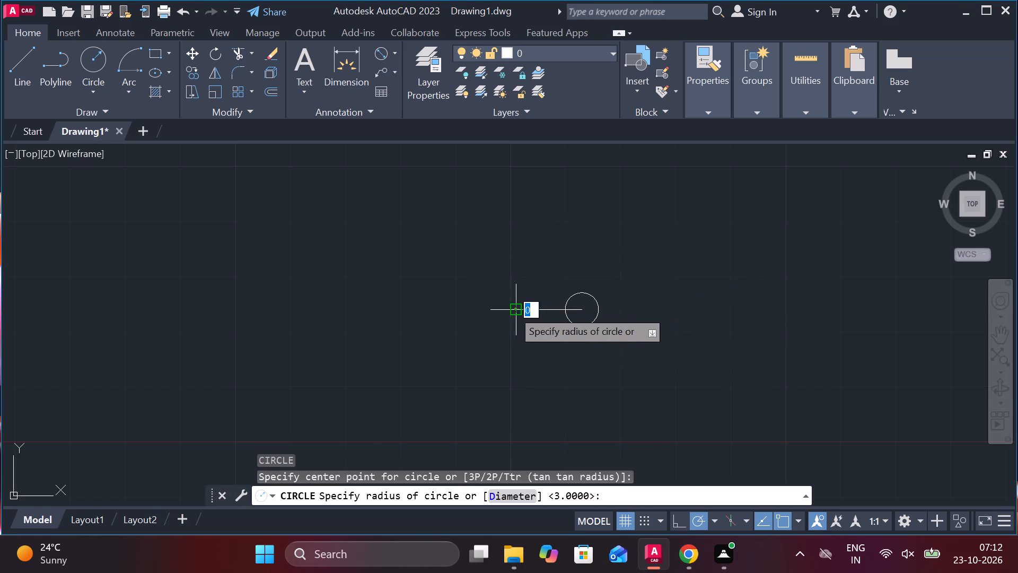
text(D)
key(space)
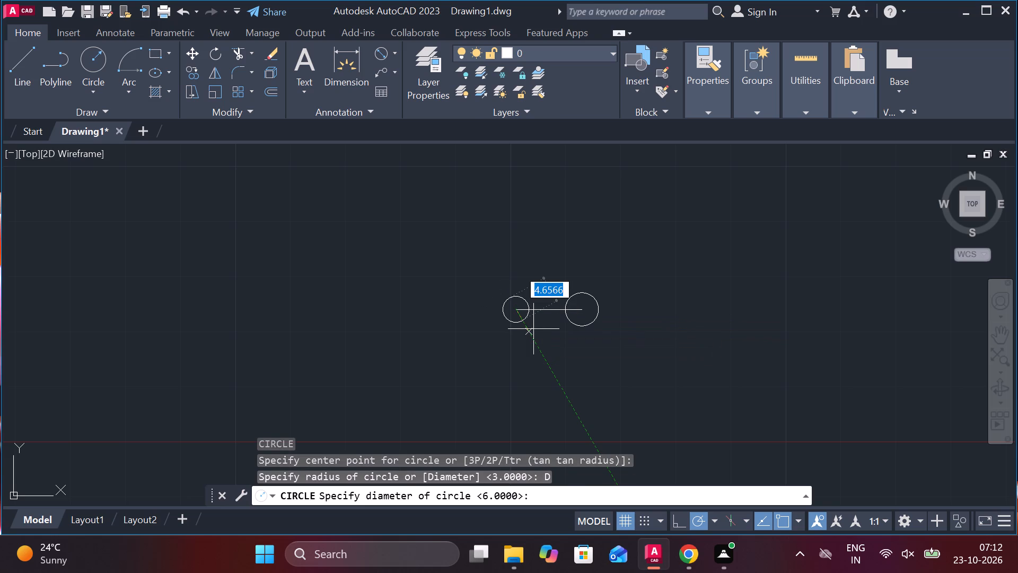
text(10)
key(Return)
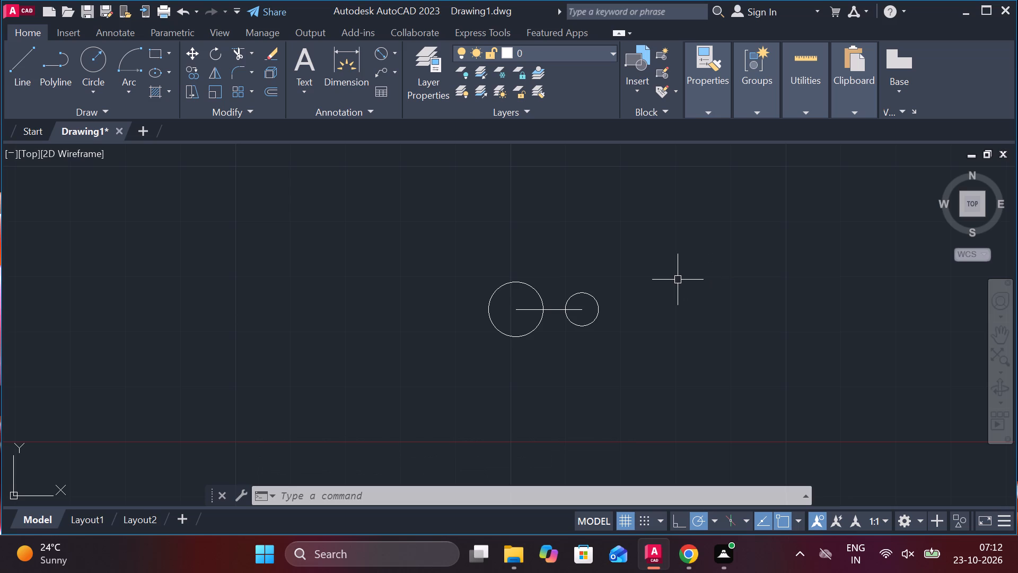
Draw two vertical lines from the diameter 6 circle's centre, one 10 units up and one 10 units down.
key(l)
key(Return)
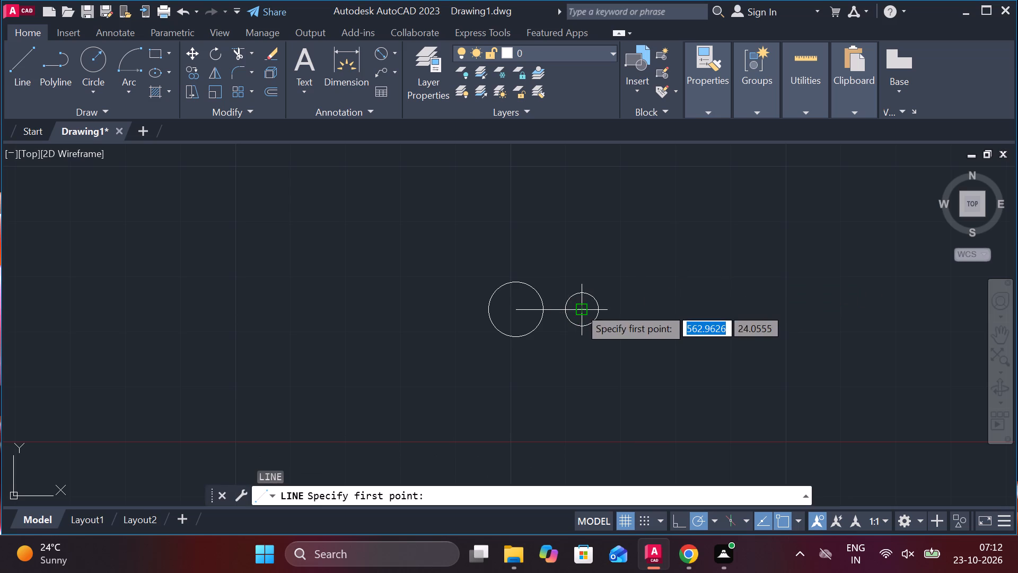
click(579, 307)
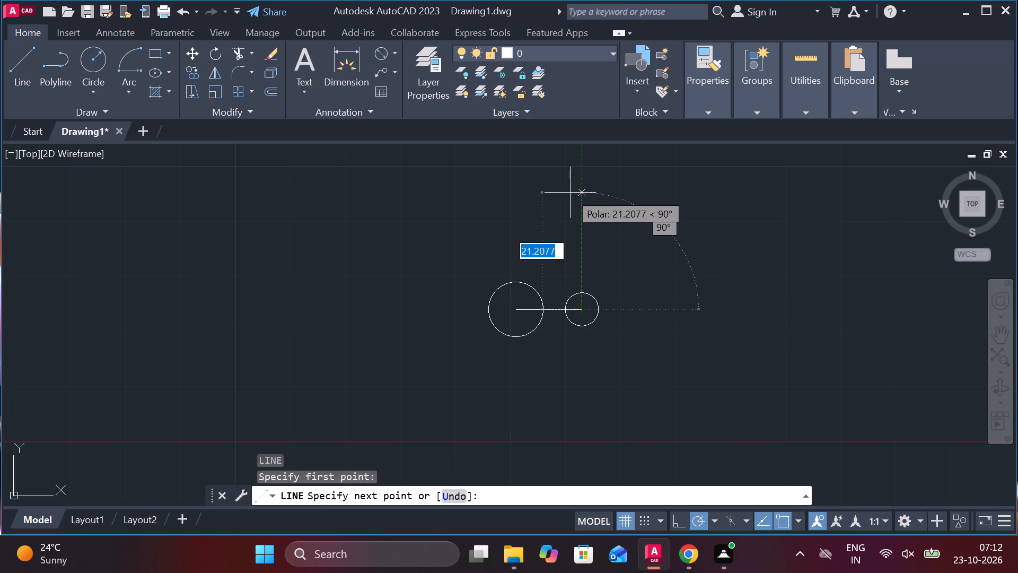
text(10)
key(Return)
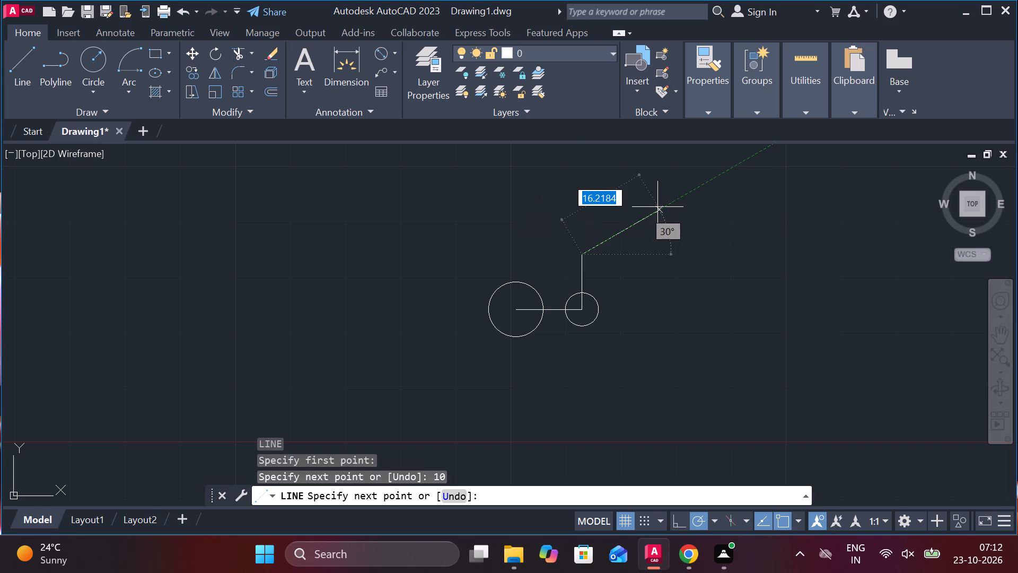
key(Escape)
key(l)
key(Return)
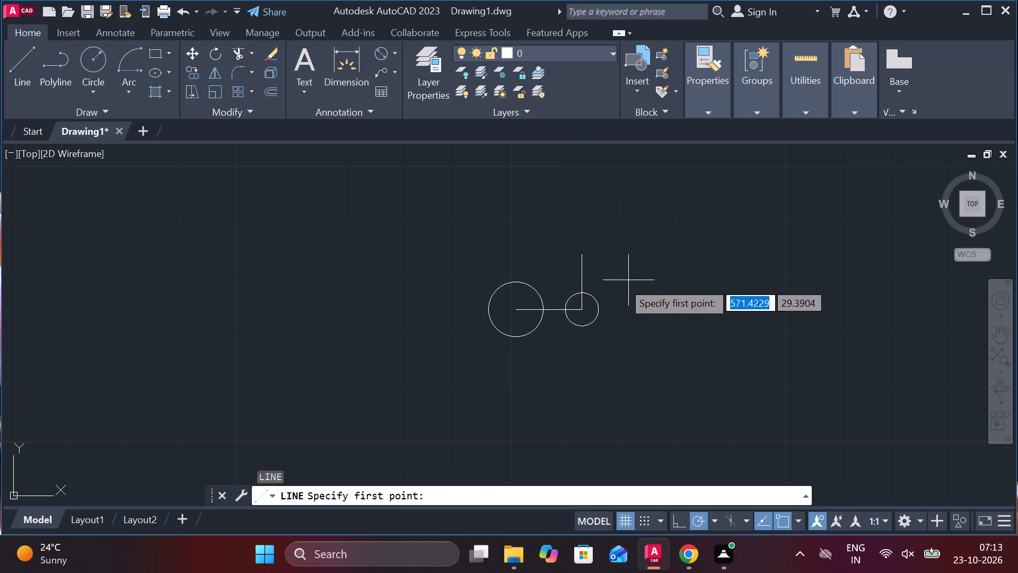
click(583, 314)
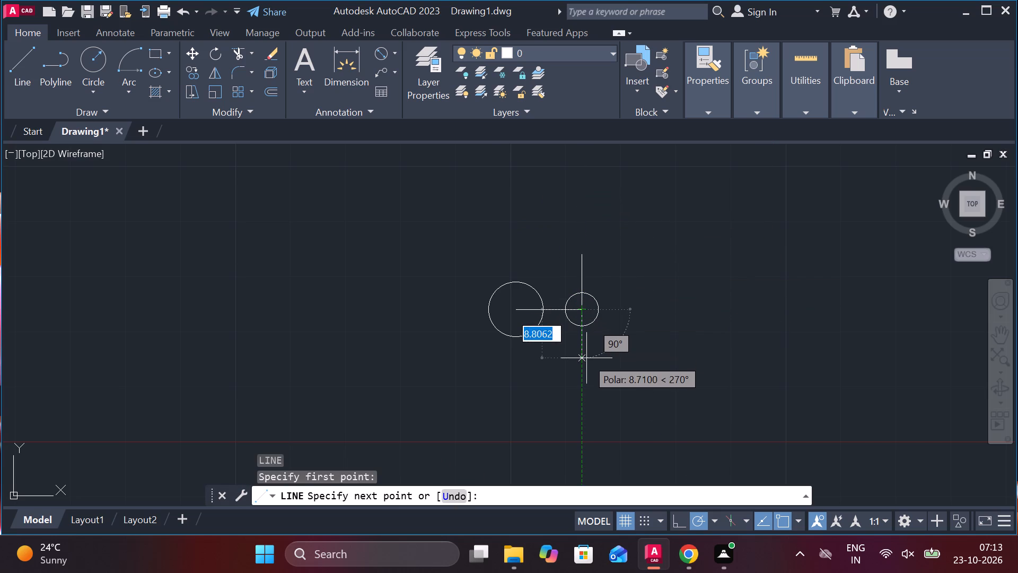
text(10)
key(Return)
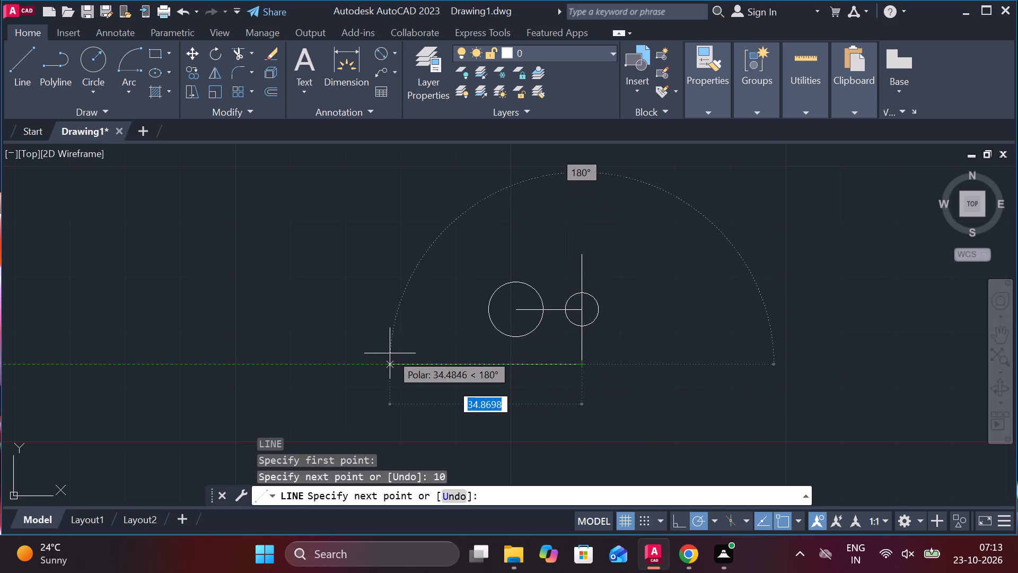
key(Escape)
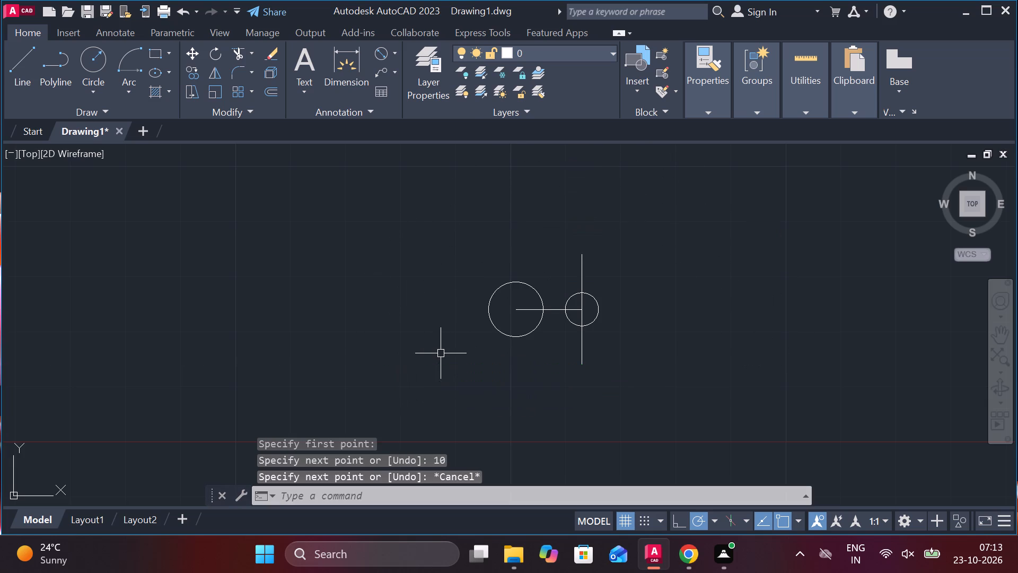
Draw a circle of radius 25 centred on the diameter 10 circle.
text(C)
key(space)
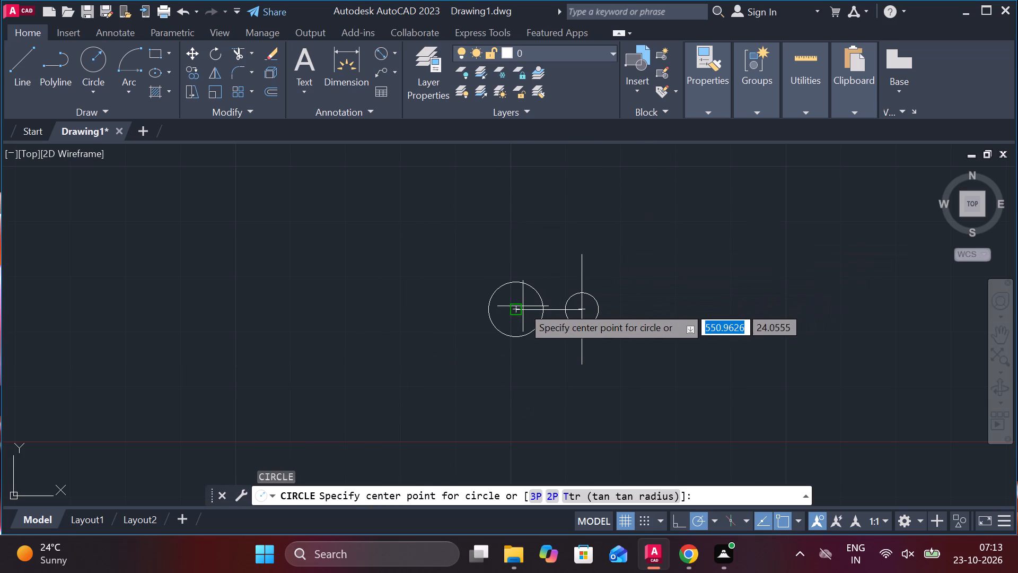
click(515, 306)
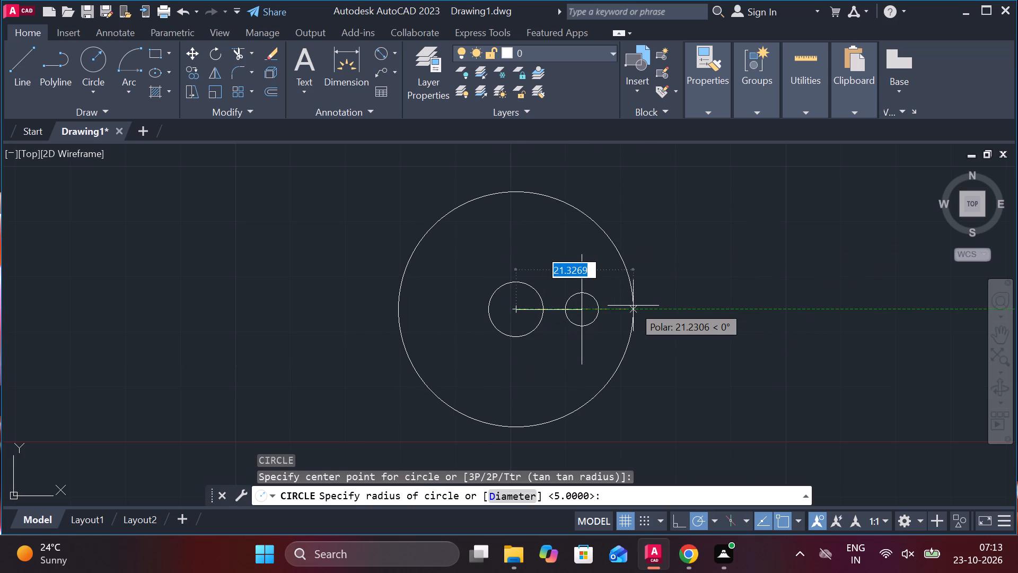
text(25)
key(Return)
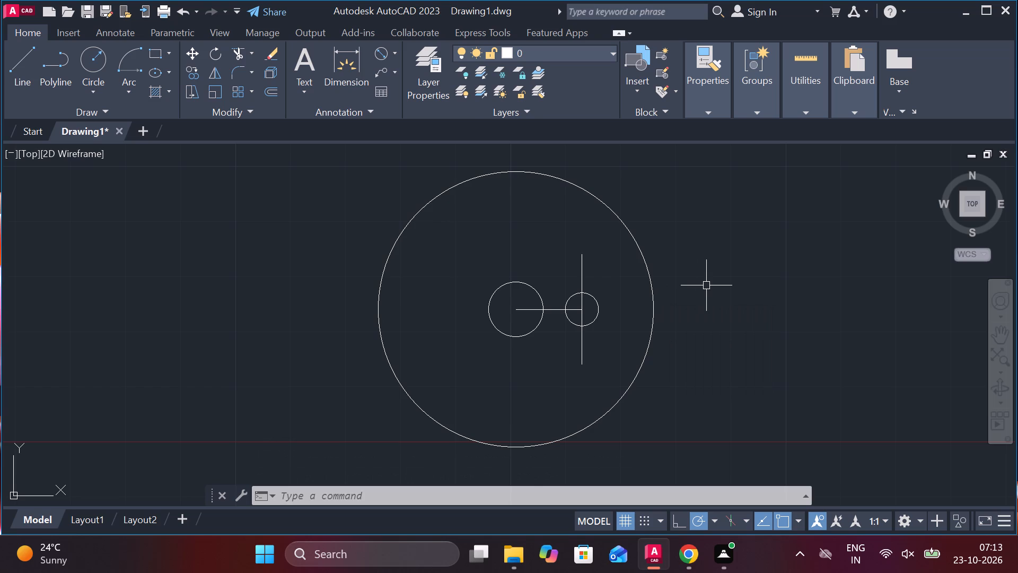
Draw horizontal lines leftward past the large circle from both vertical line ends, the upper one about 42 units long.
key(l)
key(Return)
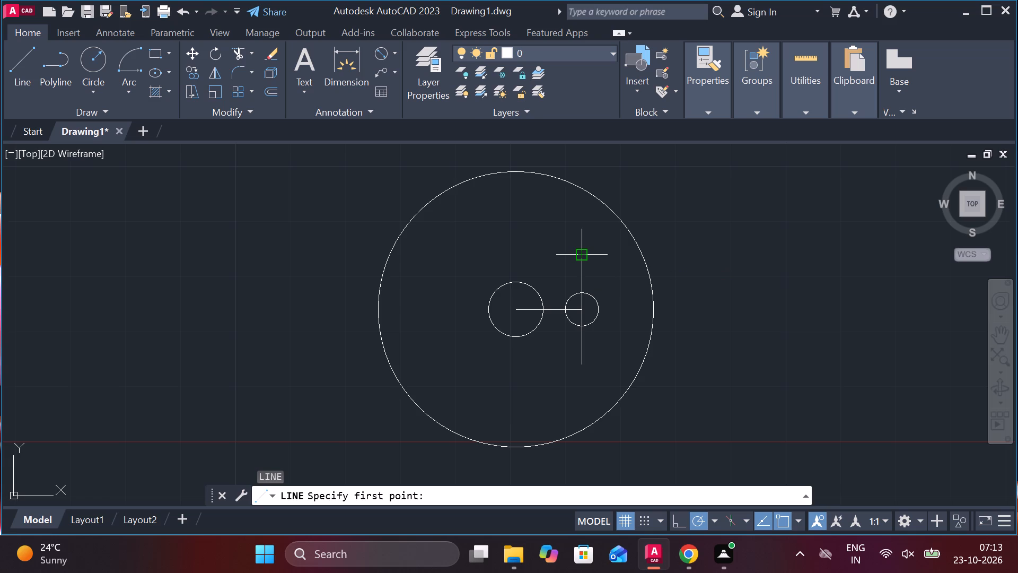
key(Escape)
key(l)
key(Return)
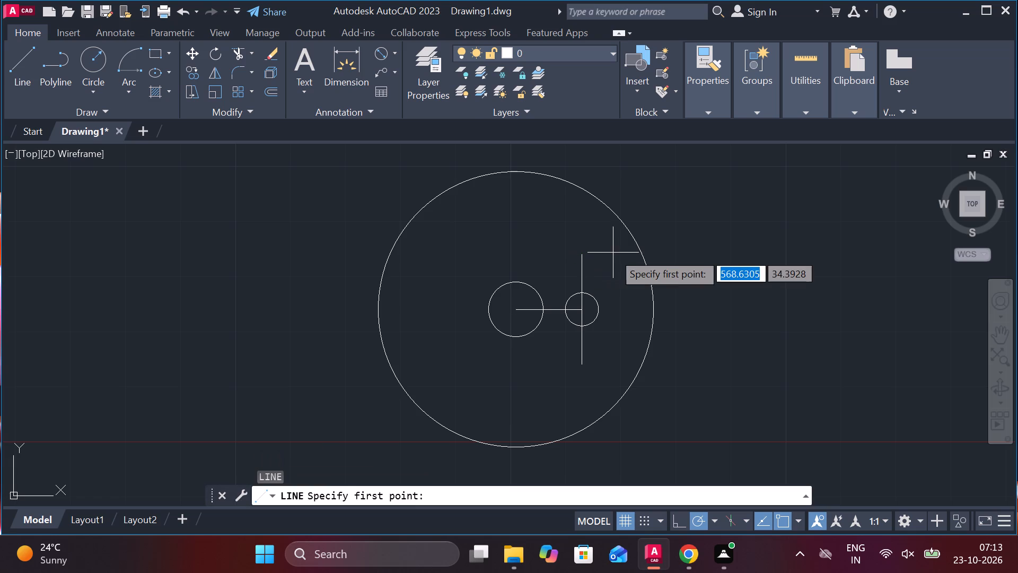
click(583, 255)
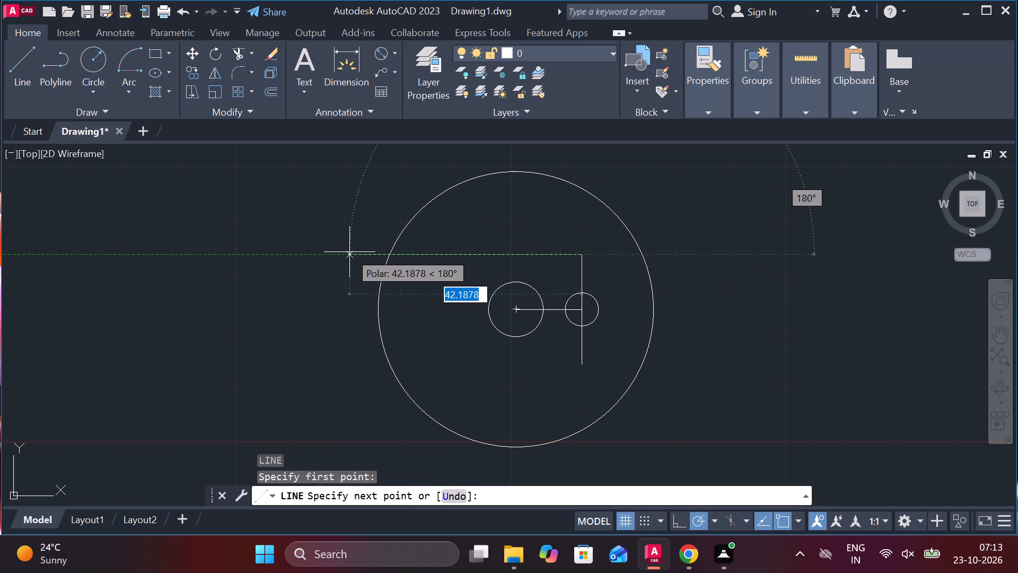
click(349, 252)
key(Escape)
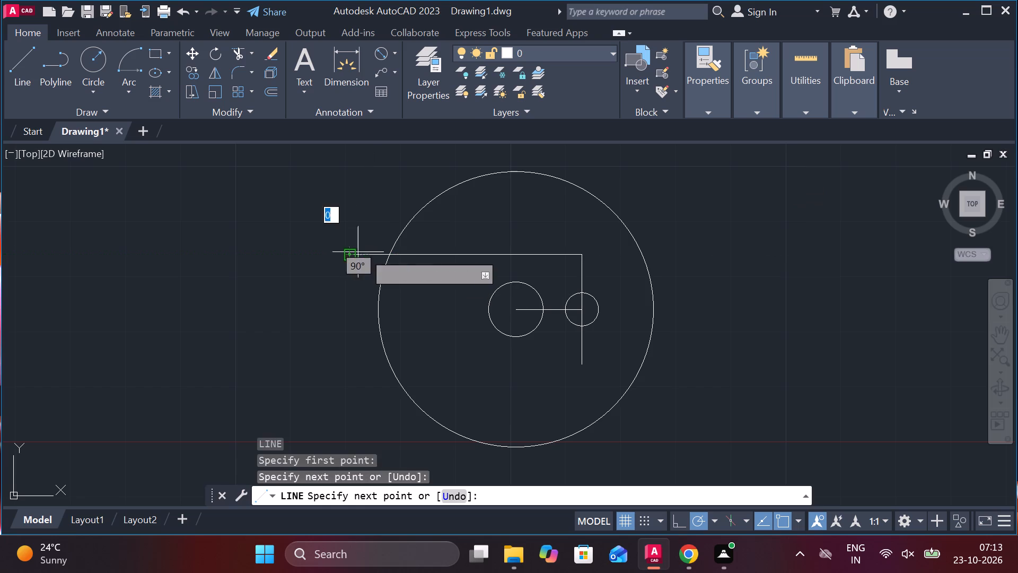
key(space)
click(578, 368)
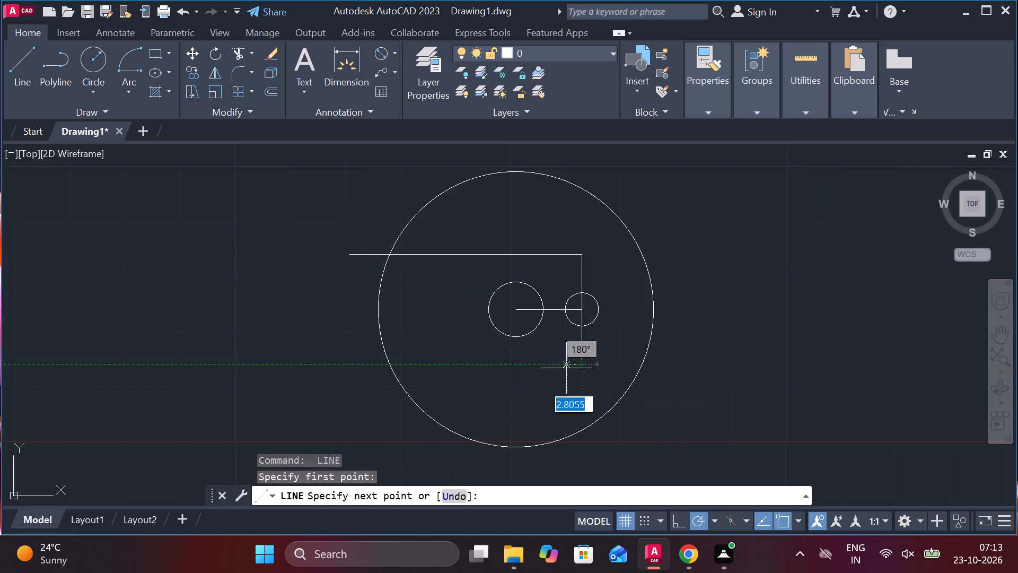
click(319, 372)
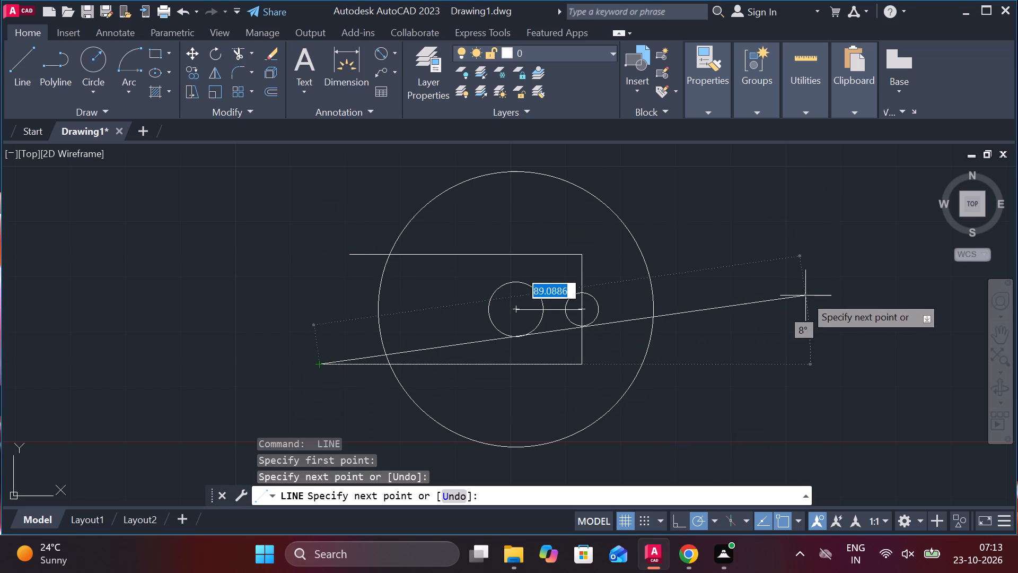
key(Escape)
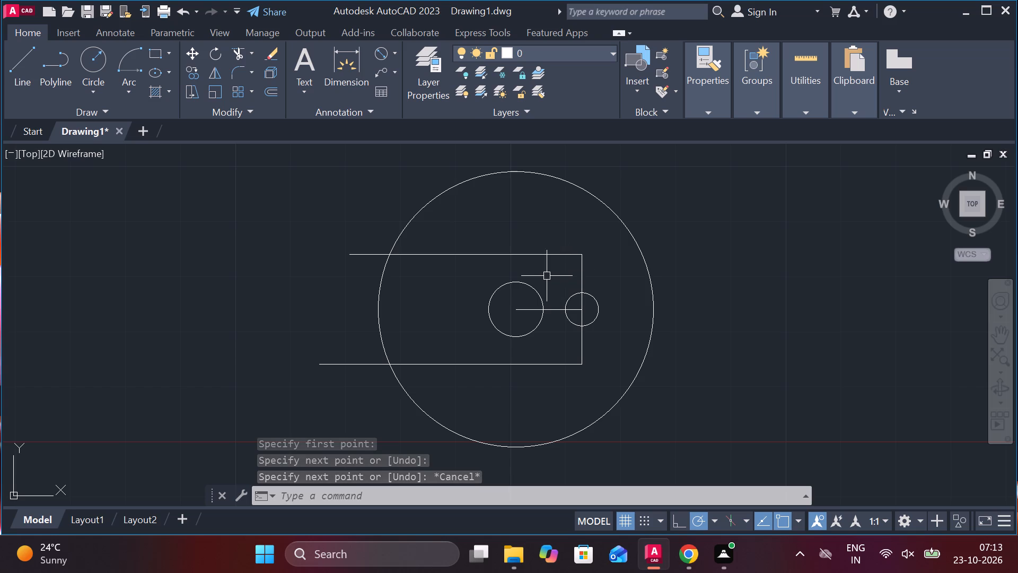
Draw a vertical line from the diameter 10 circle's centre up to the upper horizontal line.
key(l)
key(Return)
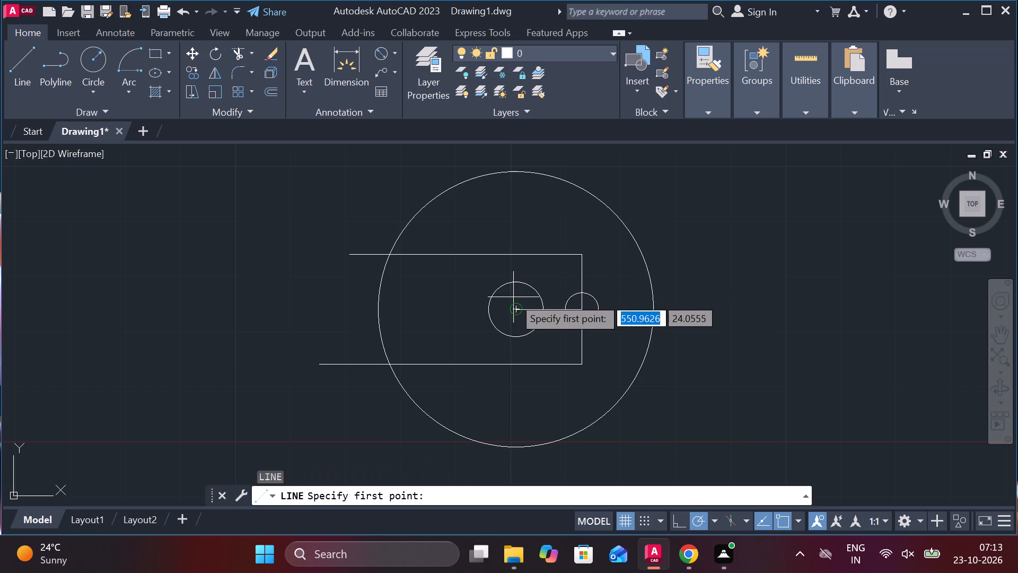
click(514, 302)
click(515, 257)
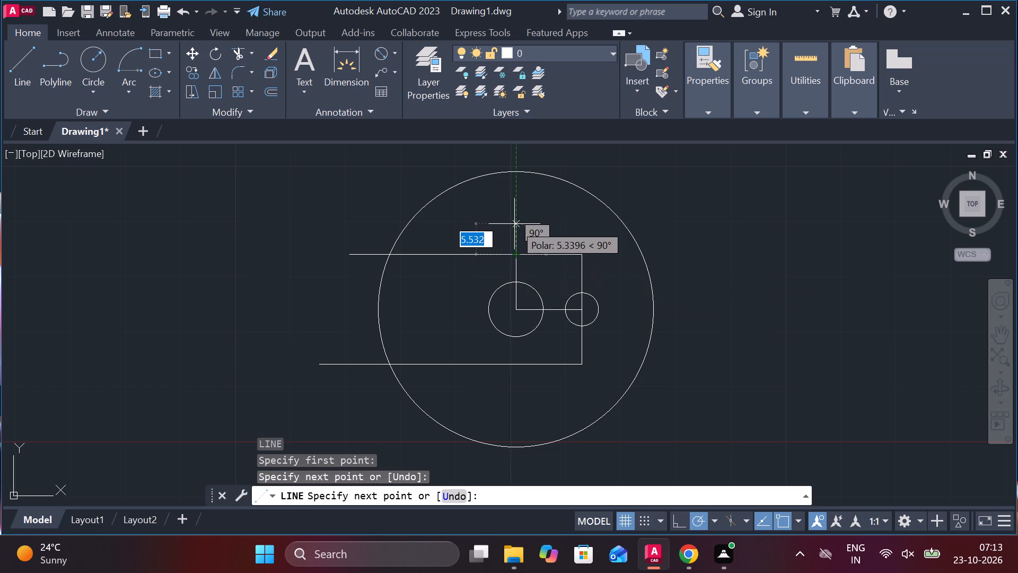
middle_drag(410, 271, 415, 275)
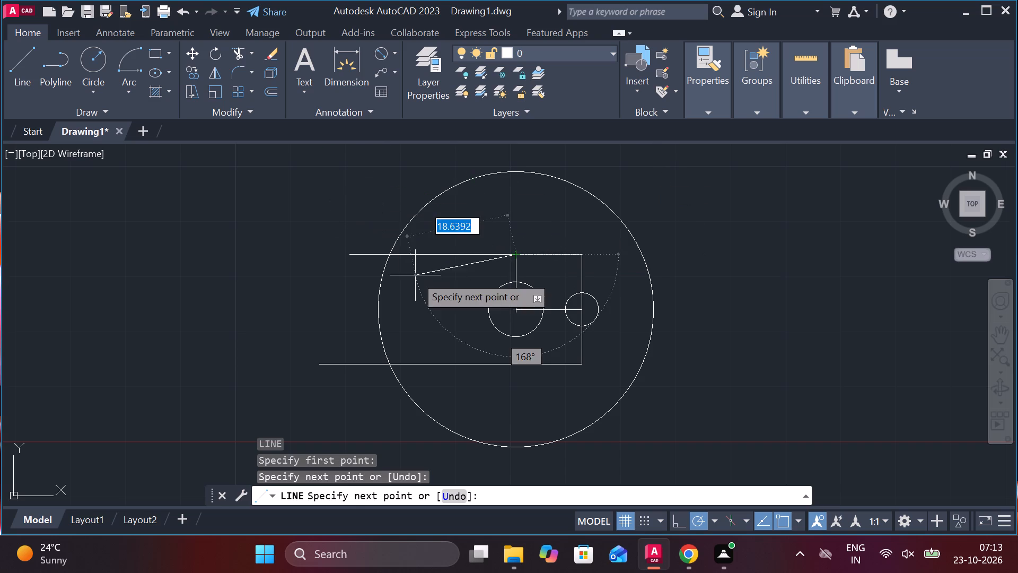
key(Escape)
Draw angled lines past the large circle from the horizontals above and below its centre: about 41 units at 150° and 39 at 210°.
key(l)
key(Return)
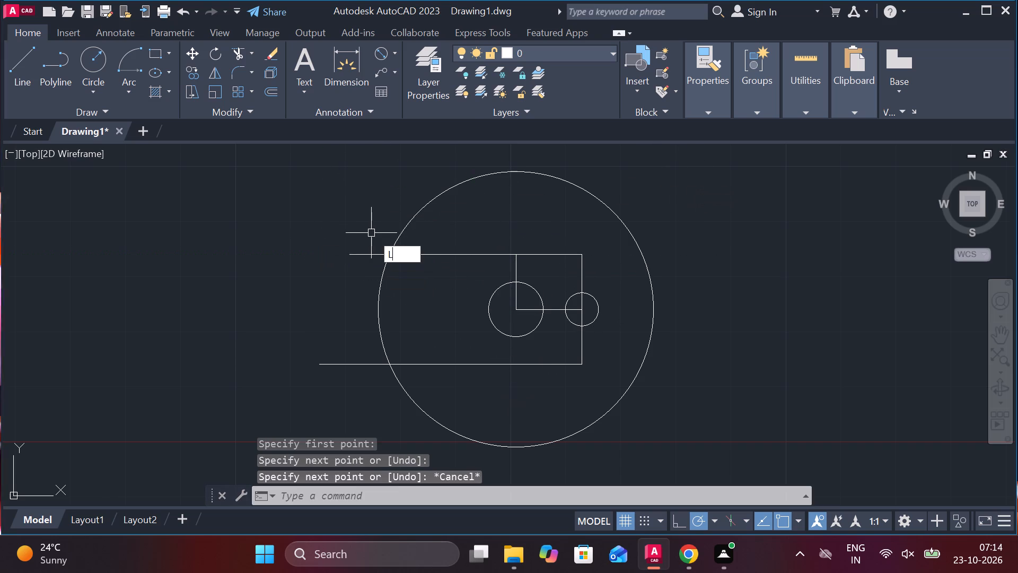
click(525, 251)
middle_drag(457, 224, 561, 312)
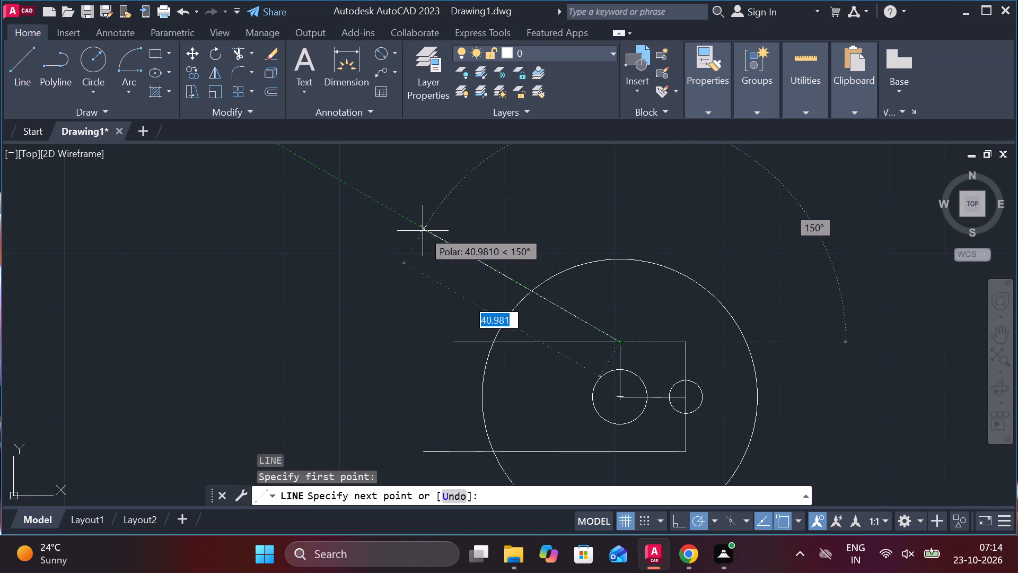
click(423, 230)
key(Escape)
middle_drag(498, 247, 463, 162)
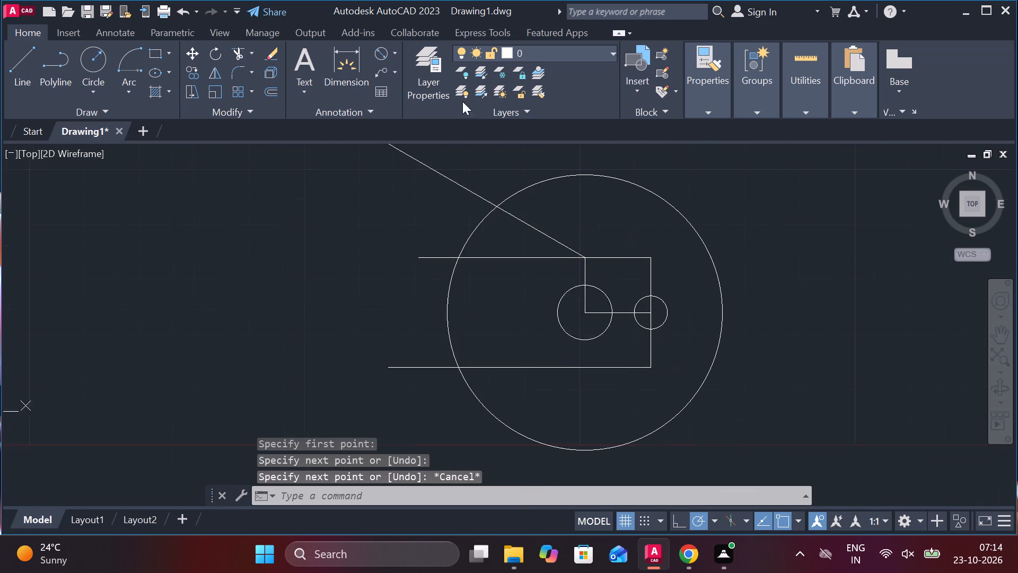
key(space)
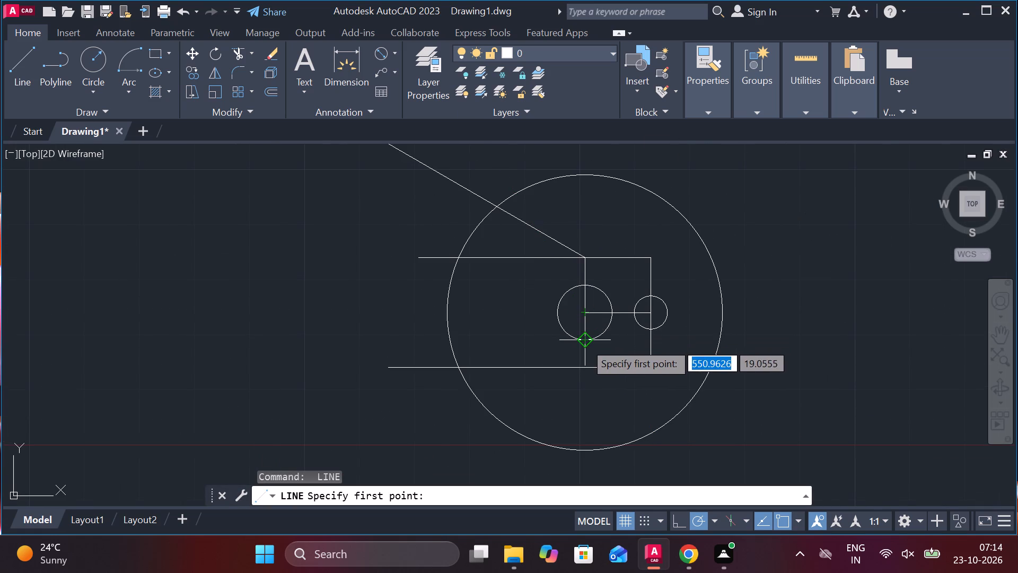
click(590, 366)
middle_drag(520, 415, 538, 378)
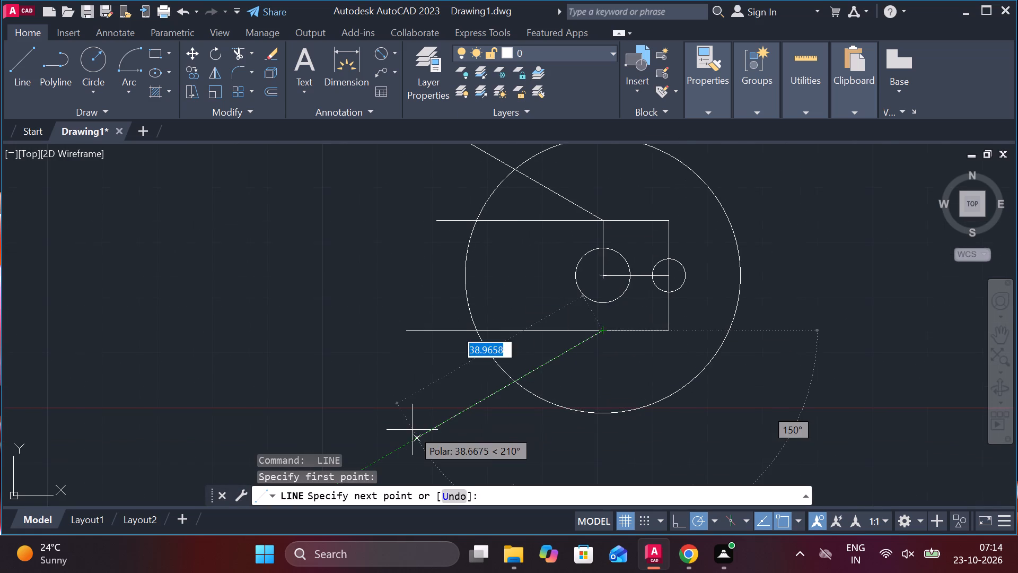
click(412, 431)
key(Escape)
Trim the large circle, both horizontals, the angled line ends and the vertical above the diameter 10 circle, leaving a flared outline with a left arc.
text(TR)
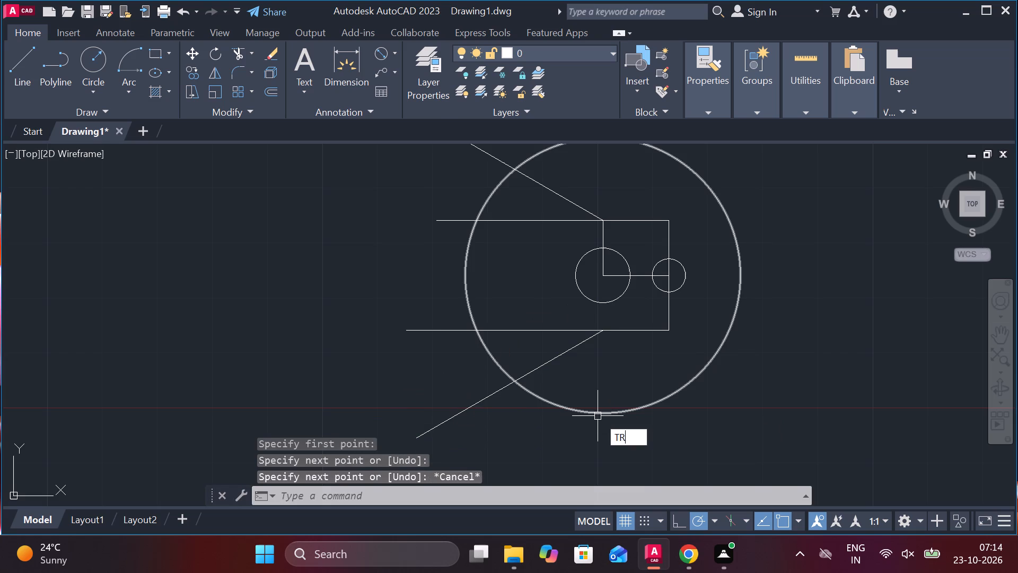
key(space)
click(443, 218)
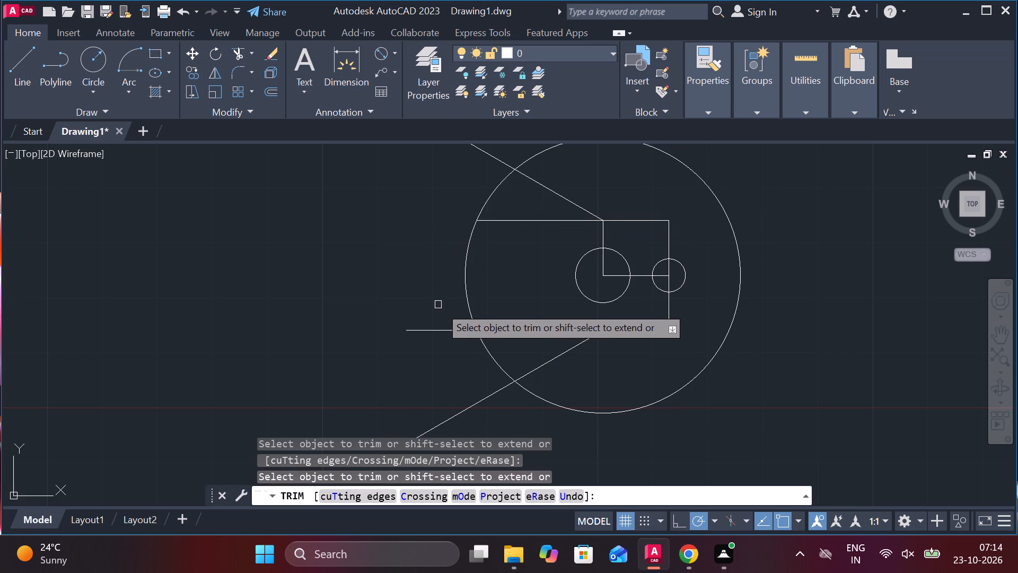
click(443, 329)
click(538, 331)
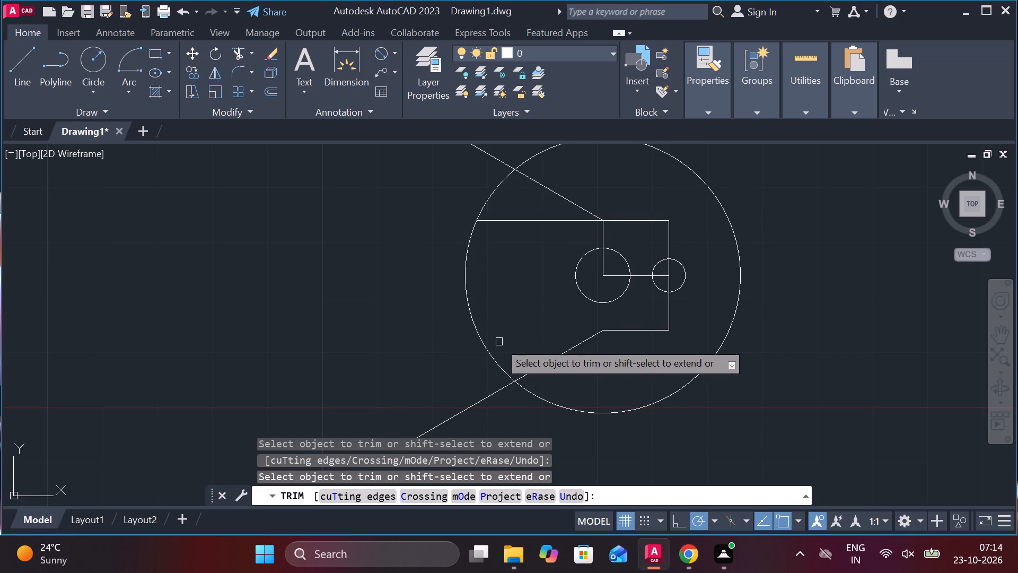
click(492, 161)
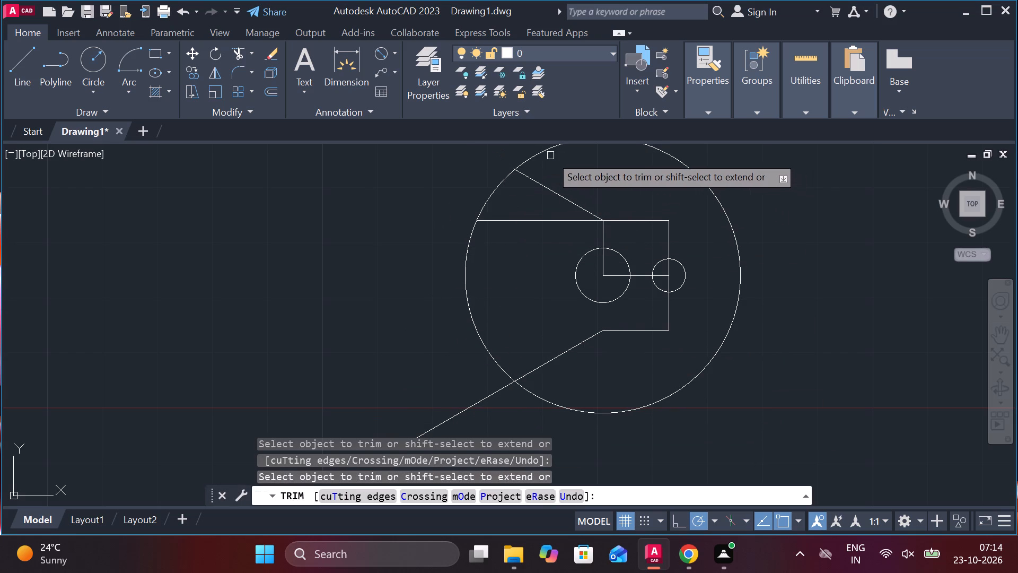
click(547, 153)
click(495, 398)
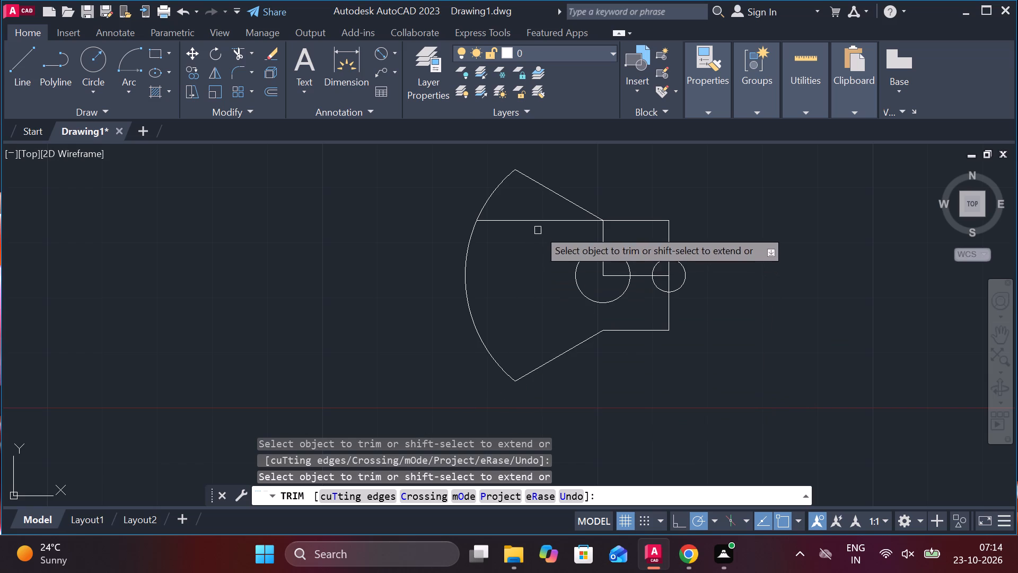
click(538, 222)
click(604, 237)
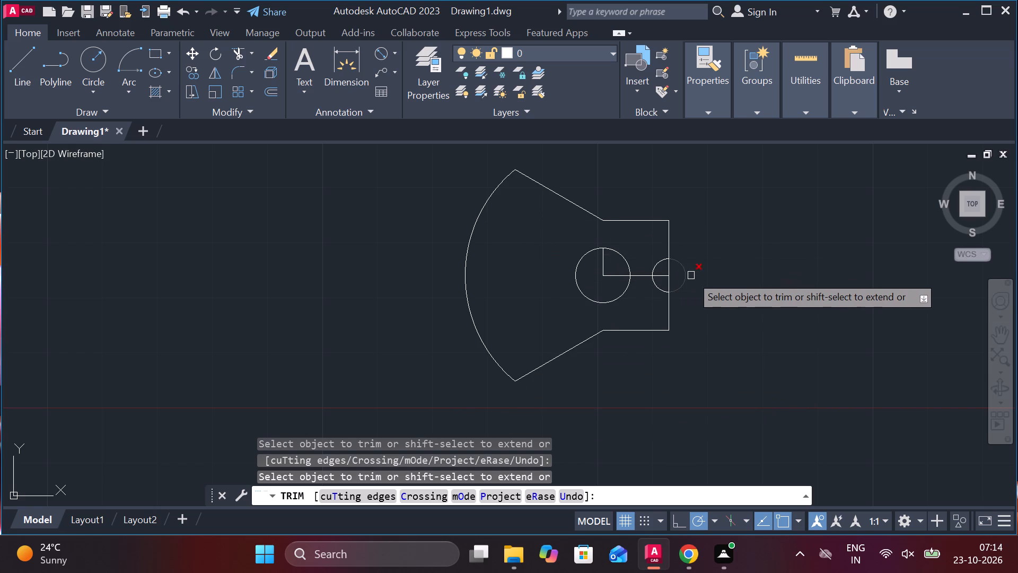
scroll(704, 271, down, 2)
middle_drag(752, 287, 747, 288)
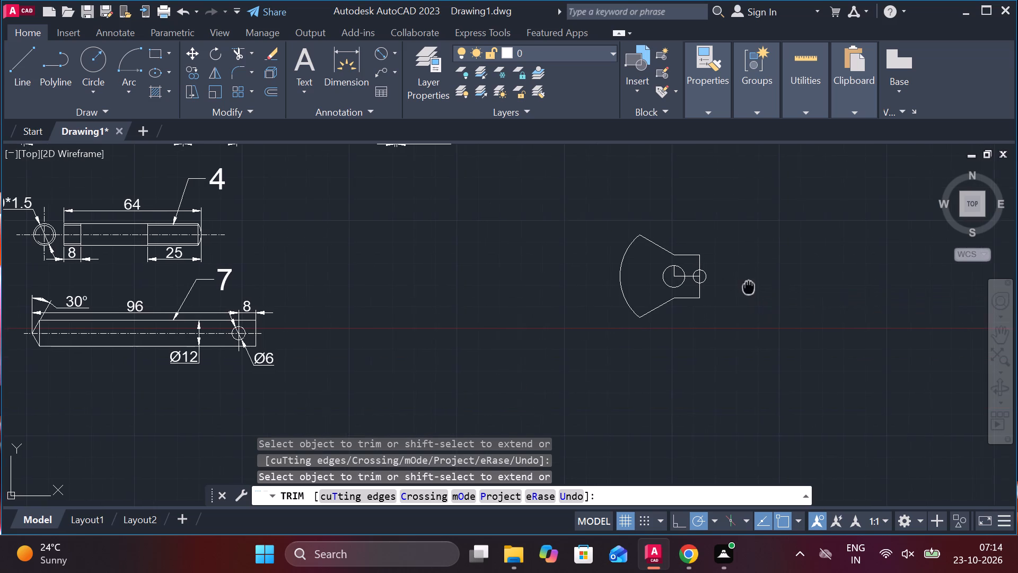
Extend the outline's straight end 10 units beyond the small circle's vertical line, closing it with a 20-unit vertical edge and a return line.
middle_drag(747, 288, 673, 293)
scroll(664, 293, up, 2)
middle_drag(644, 290, 605, 313)
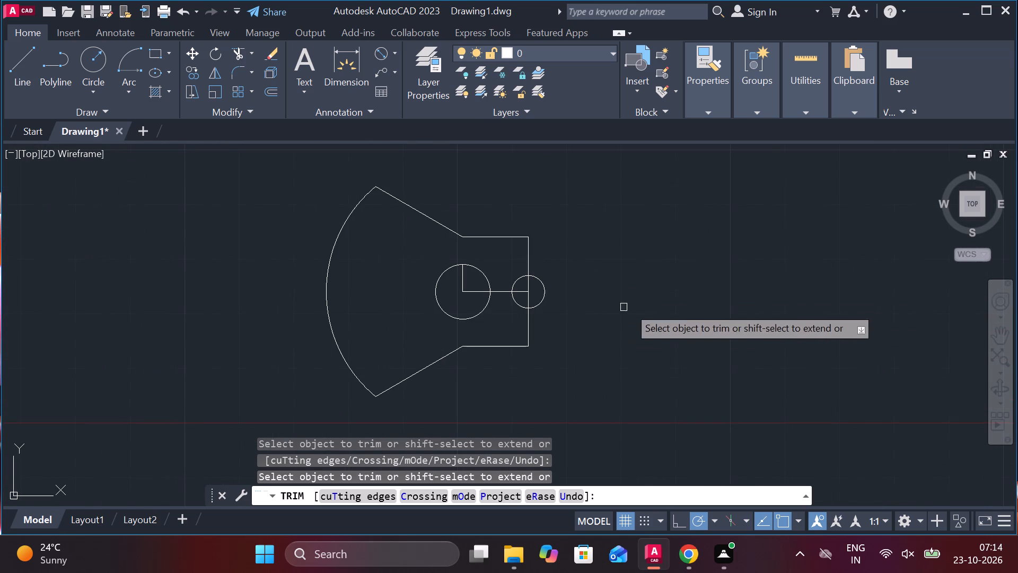
key(Escape)
key(l)
key(Return)
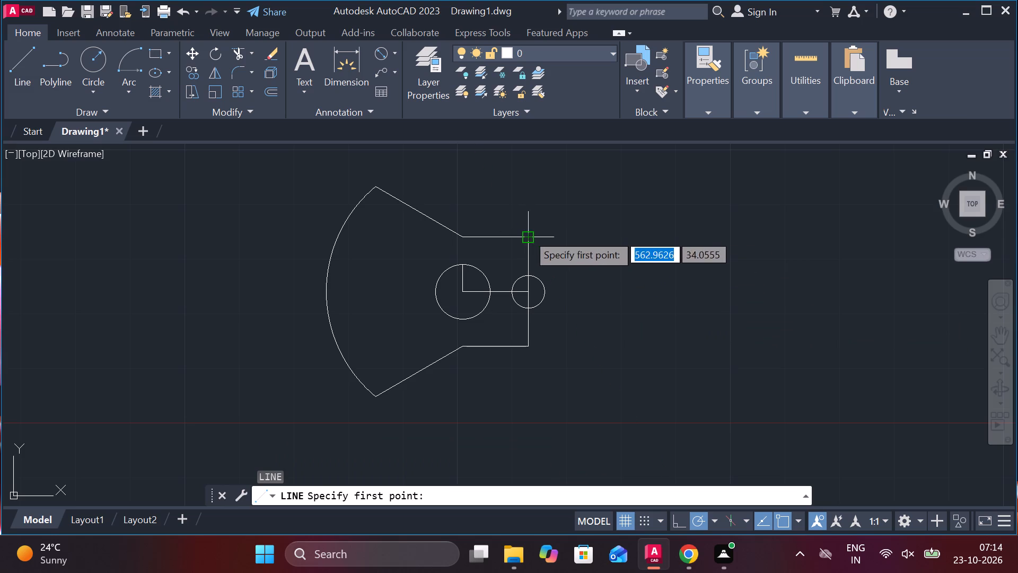
click(527, 233)
text(10)
key(Return)
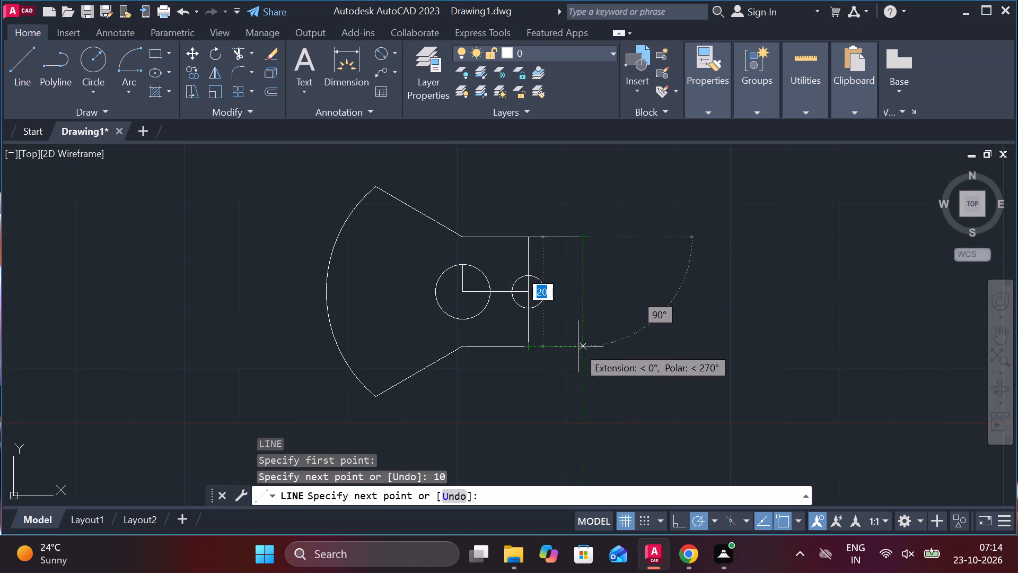
click(584, 346)
click(525, 344)
key(Escape)
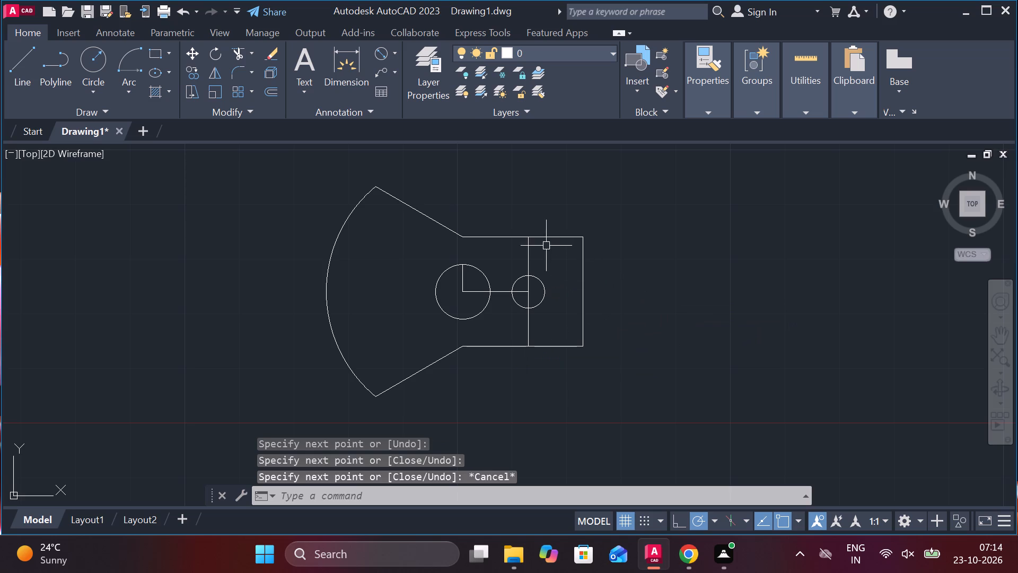
Erase the short vertical line inside the diameter 10 circle.
scroll(491, 270, up, 2)
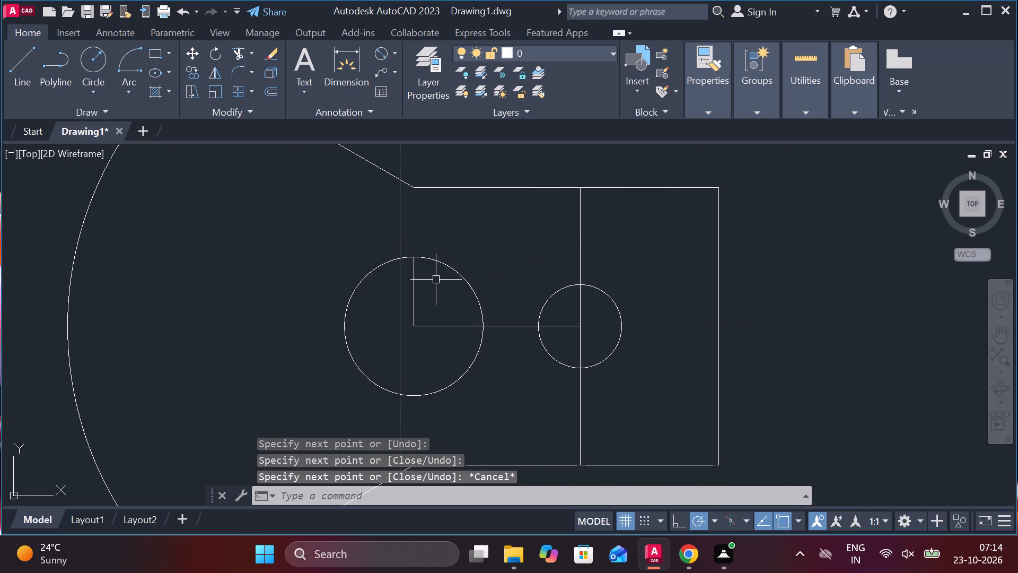
click(415, 282)
text(E)
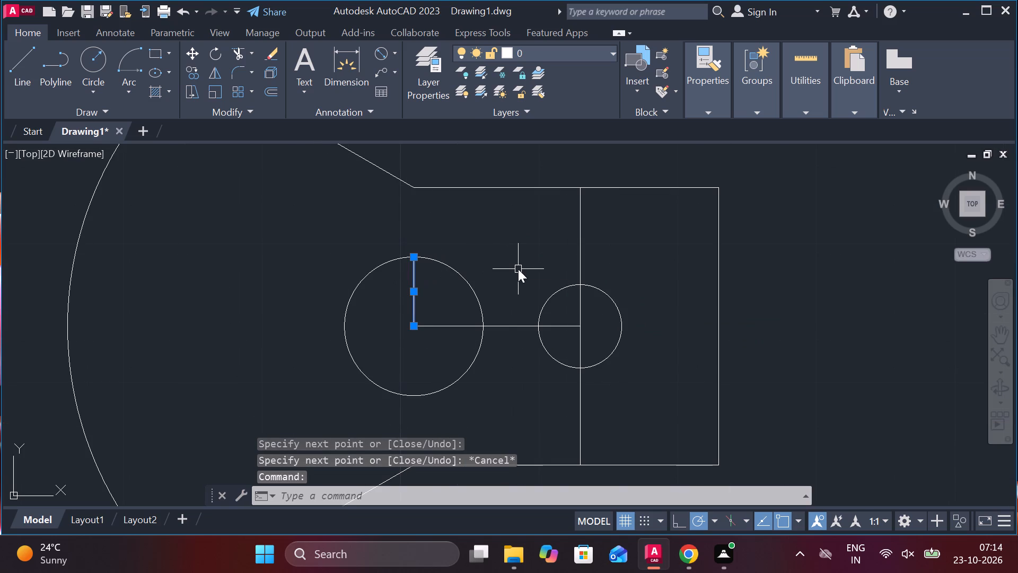
key(space)
key(space)
key(Escape)
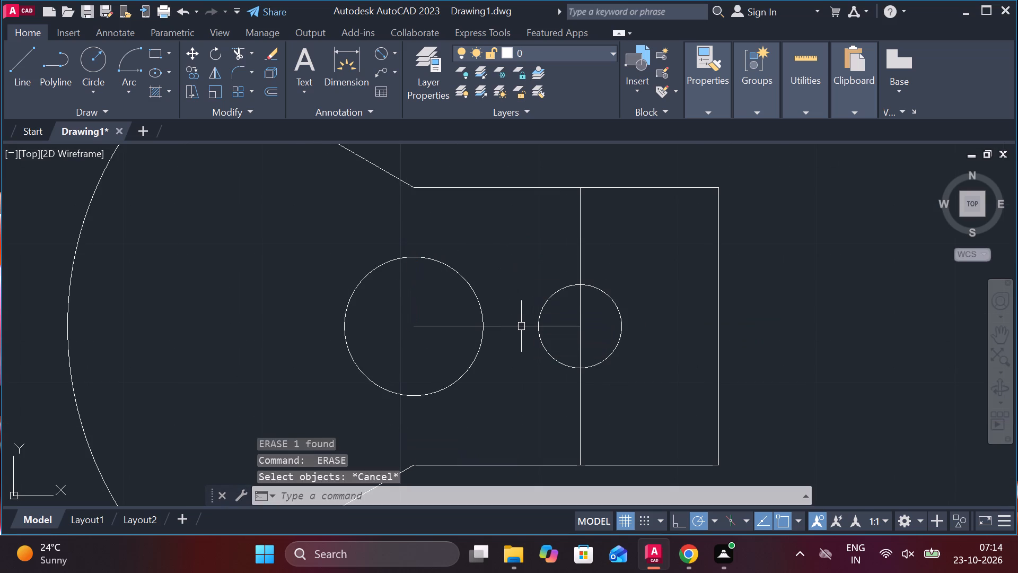
Lengthen the horizontal centre line from the small circle's centre to just past the outline's straight end edge, about 23.7 units overall.
click(520, 326)
click(582, 325)
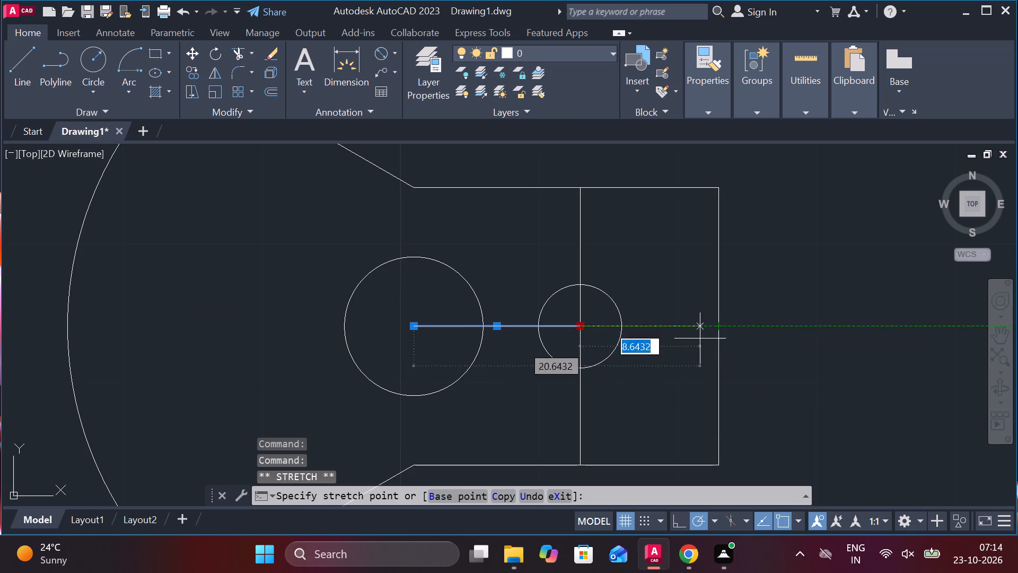
scroll(760, 320, down, 2)
key(Escape)
scroll(694, 320, up, 2)
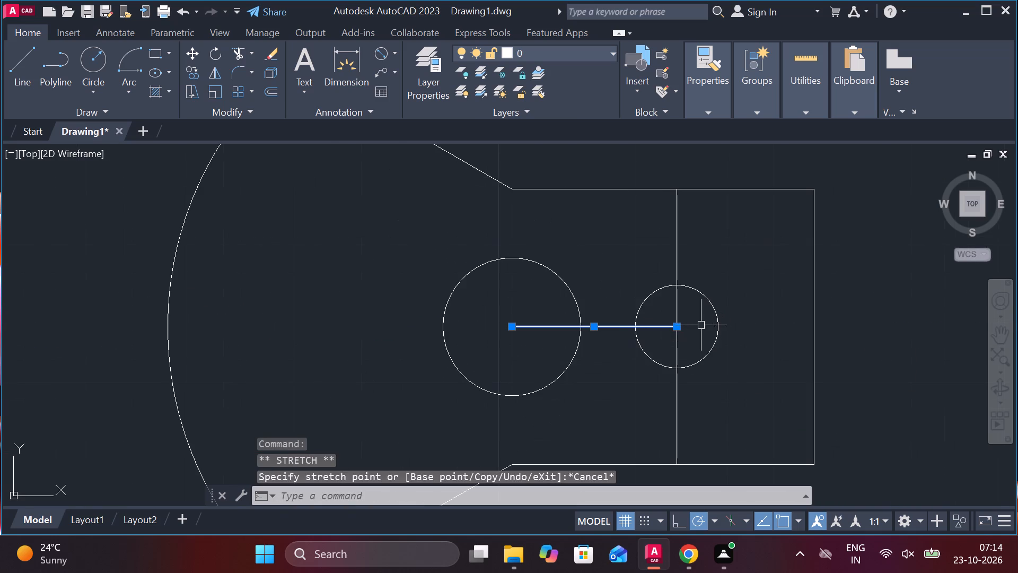
click(730, 361)
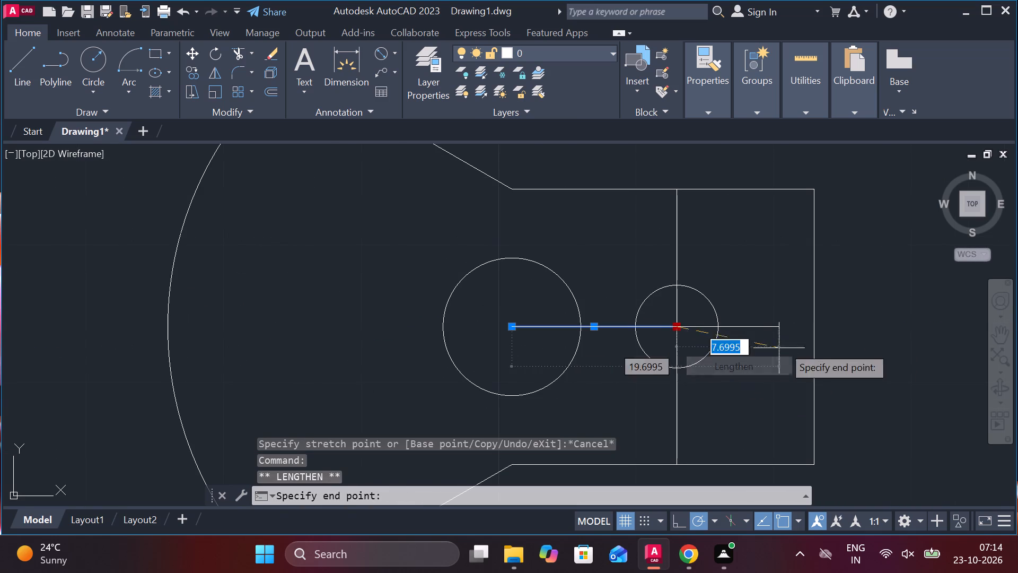
click(837, 334)
key(Escape)
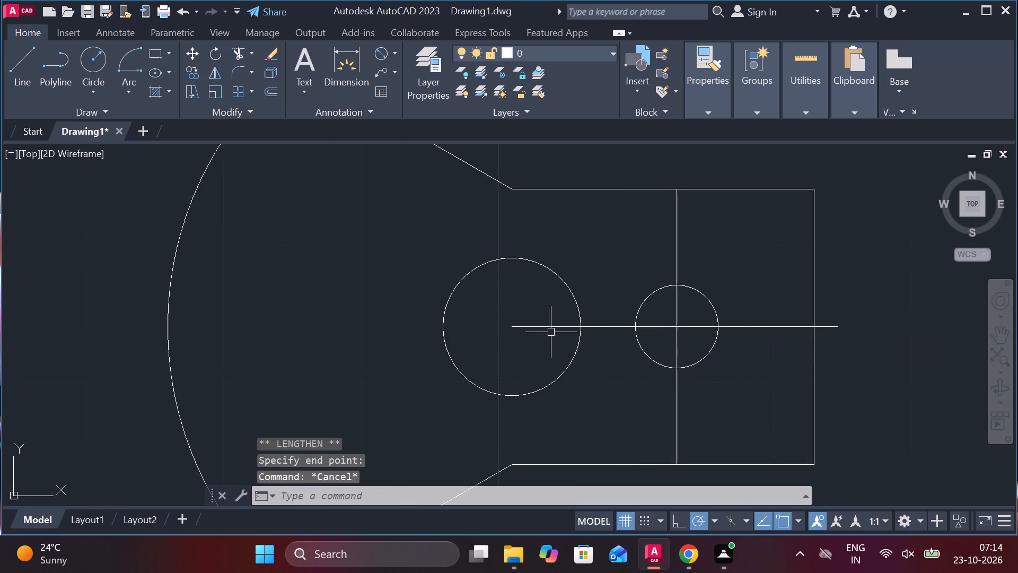
Lengthen the horizontal centre line's other end from the diameter 10 circle's centre to well beyond the large arc.
click(543, 326)
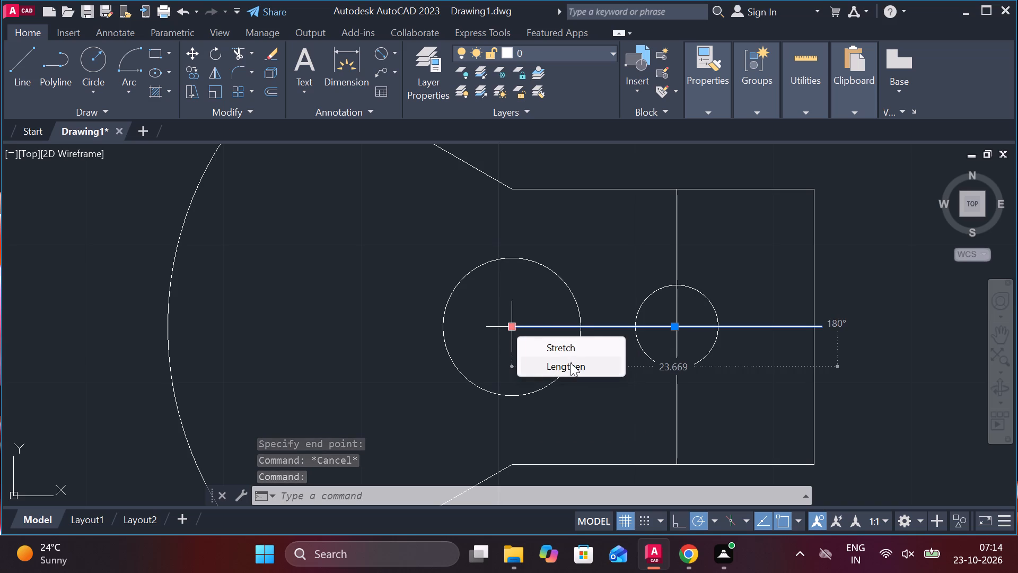
click(571, 363)
scroll(496, 363, down, 3)
scroll(432, 360, up, 2)
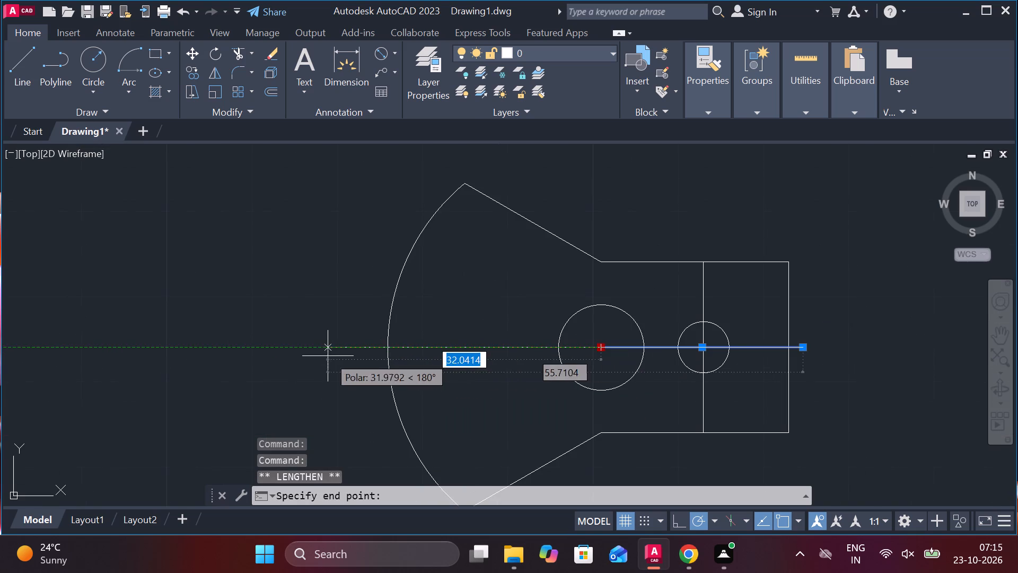
middle_drag(343, 359, 428, 362)
click(319, 350)
key(Escape)
Join the two vertical line halves through the small circle into a single line.
middle_drag(567, 383, 521, 369)
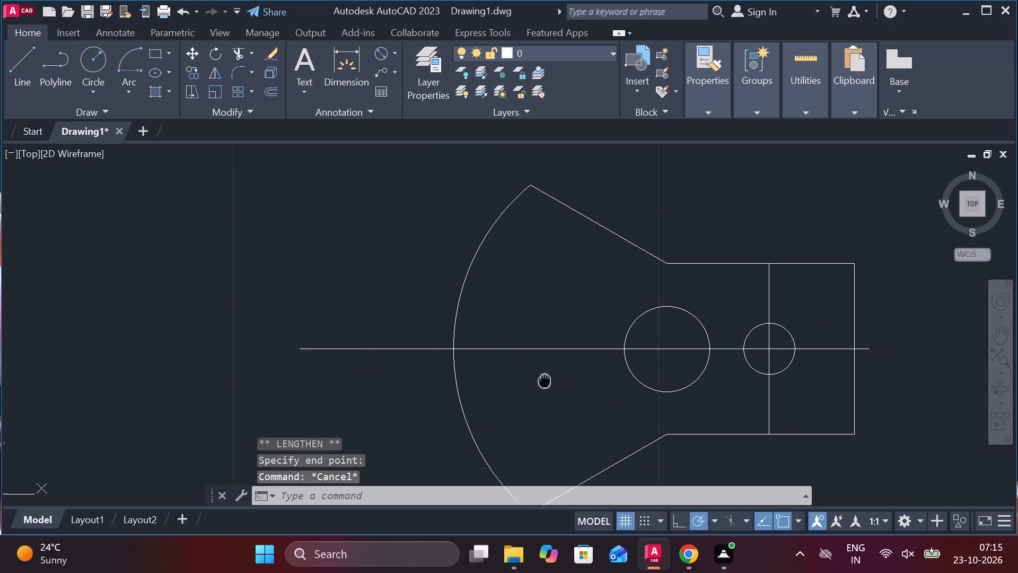
middle_drag(521, 369, 450, 340)
click(670, 259)
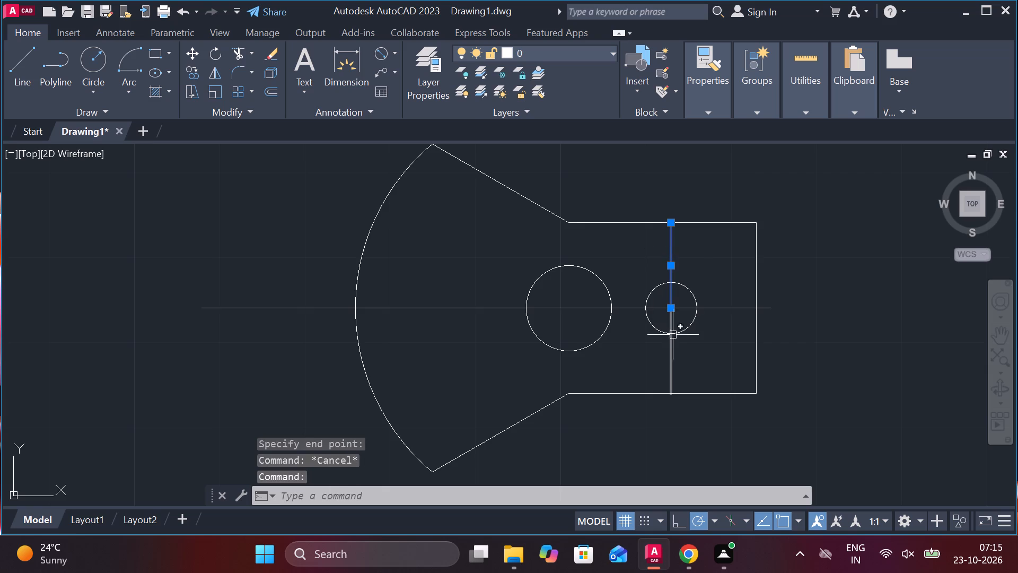
click(672, 344)
key(j)
key(Return)
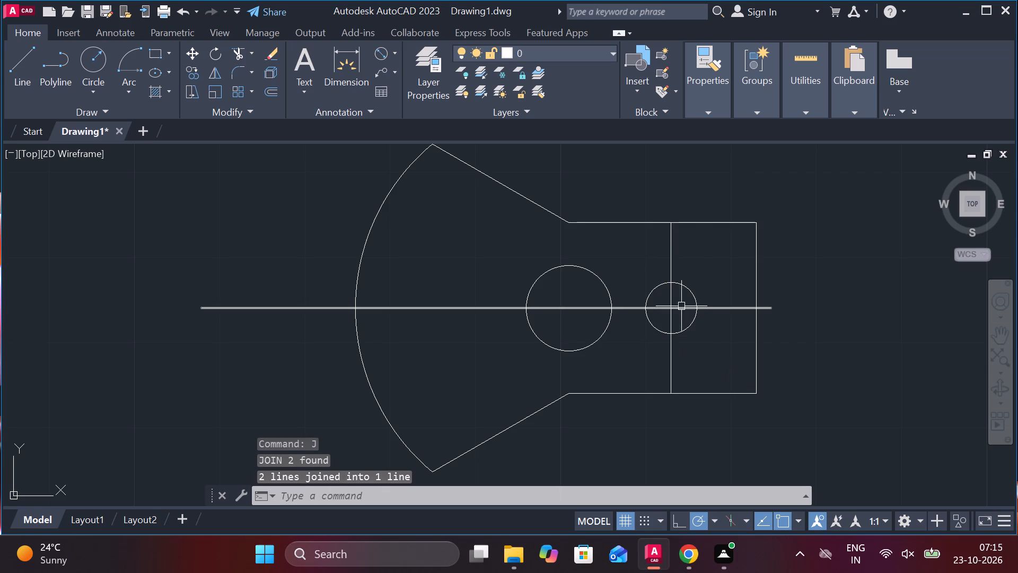
Lengthen the small circle's vertical centre line past both horizontal edges, by about 4 units at the upper end.
click(668, 258)
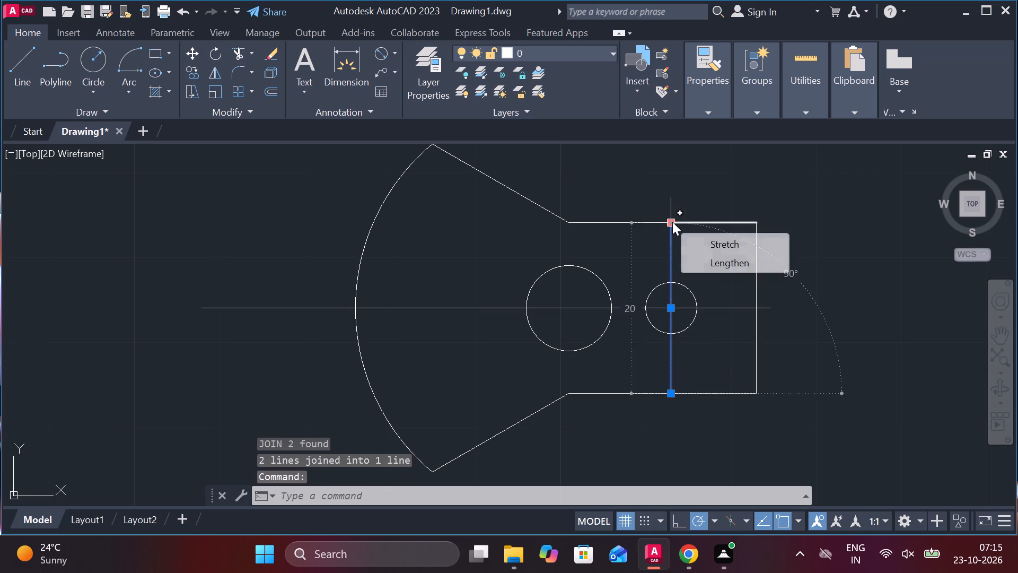
click(713, 261)
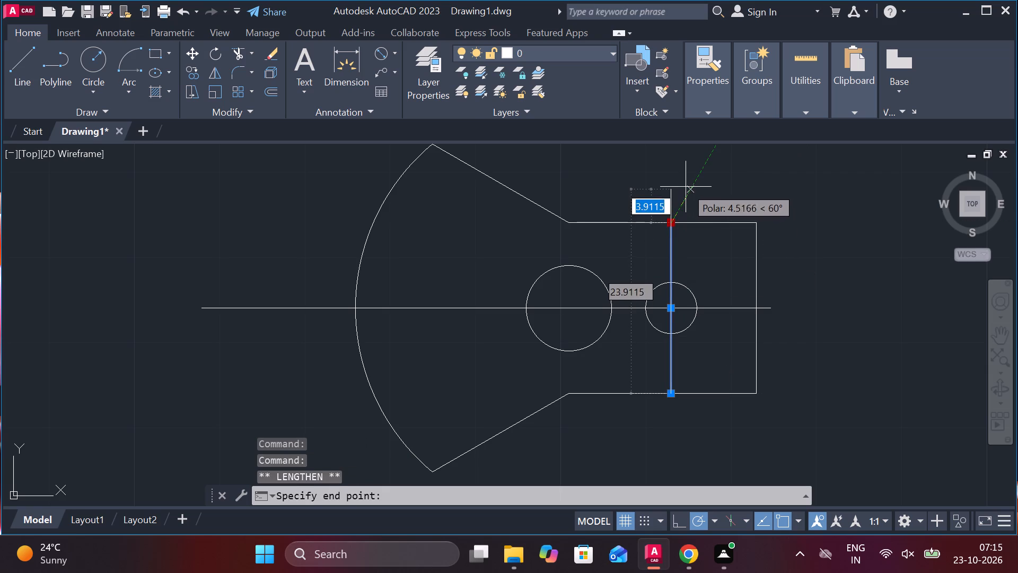
click(686, 187)
middle_drag(684, 375, 673, 342)
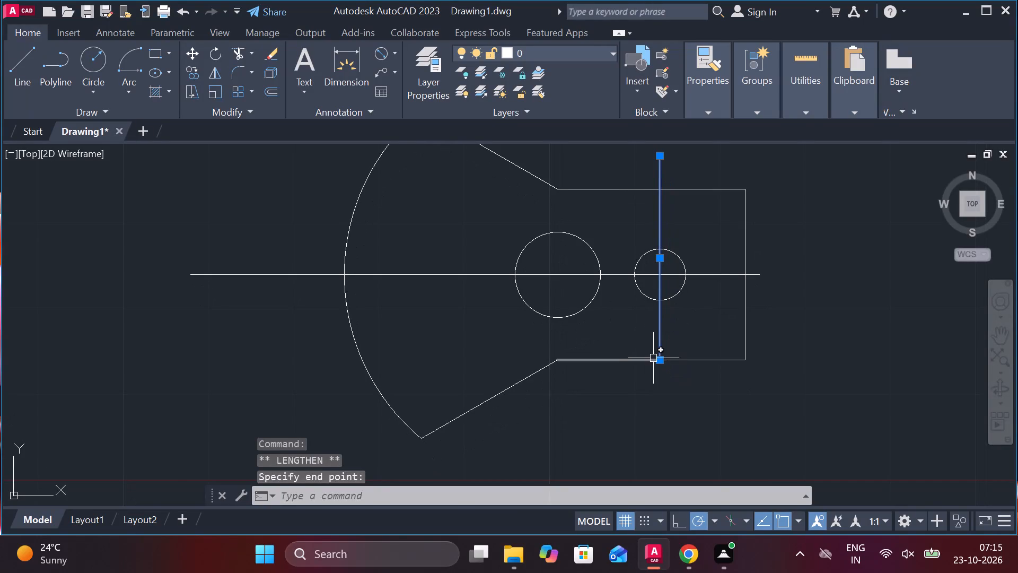
click(684, 400)
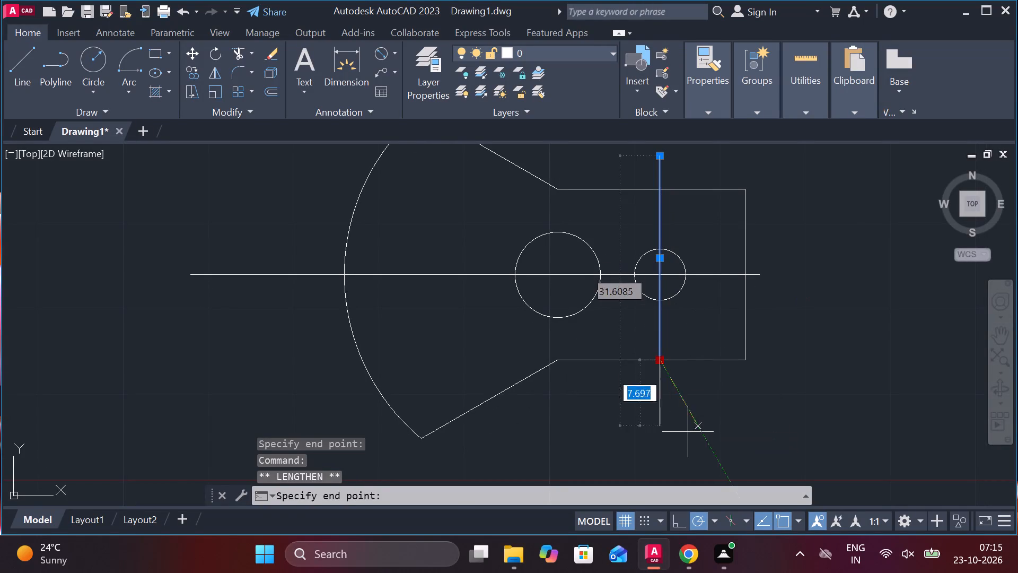
click(689, 418)
key(Escape)
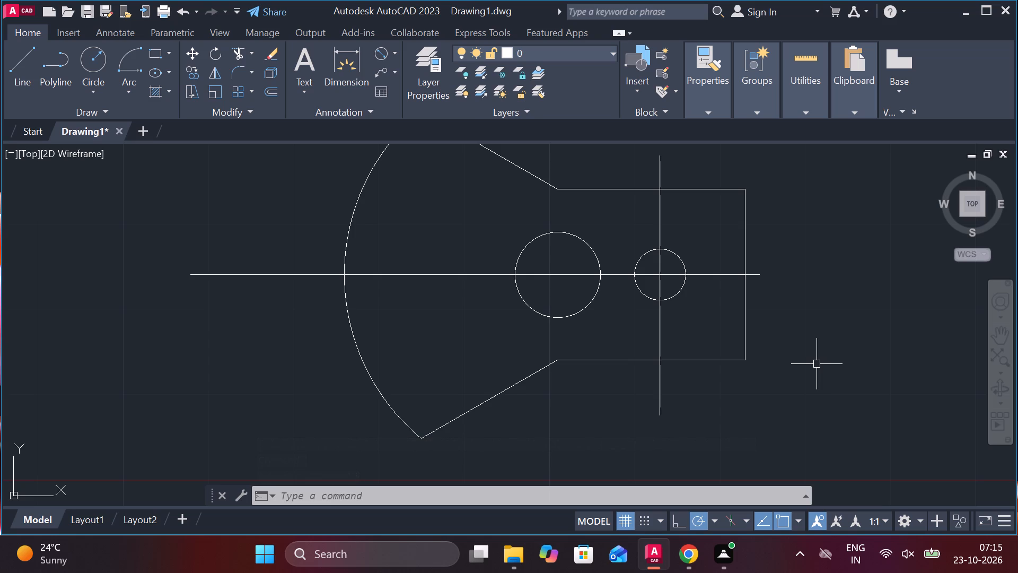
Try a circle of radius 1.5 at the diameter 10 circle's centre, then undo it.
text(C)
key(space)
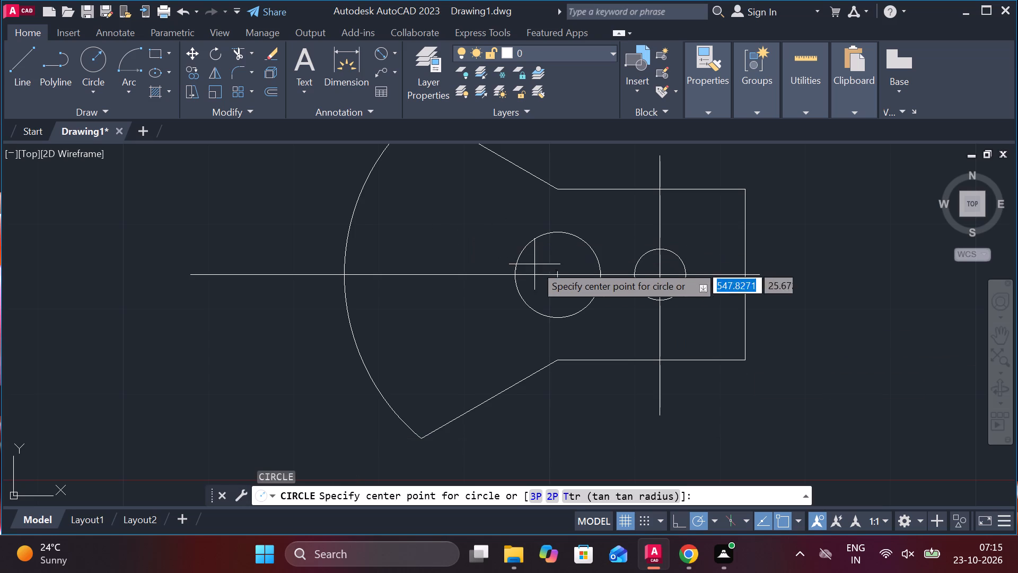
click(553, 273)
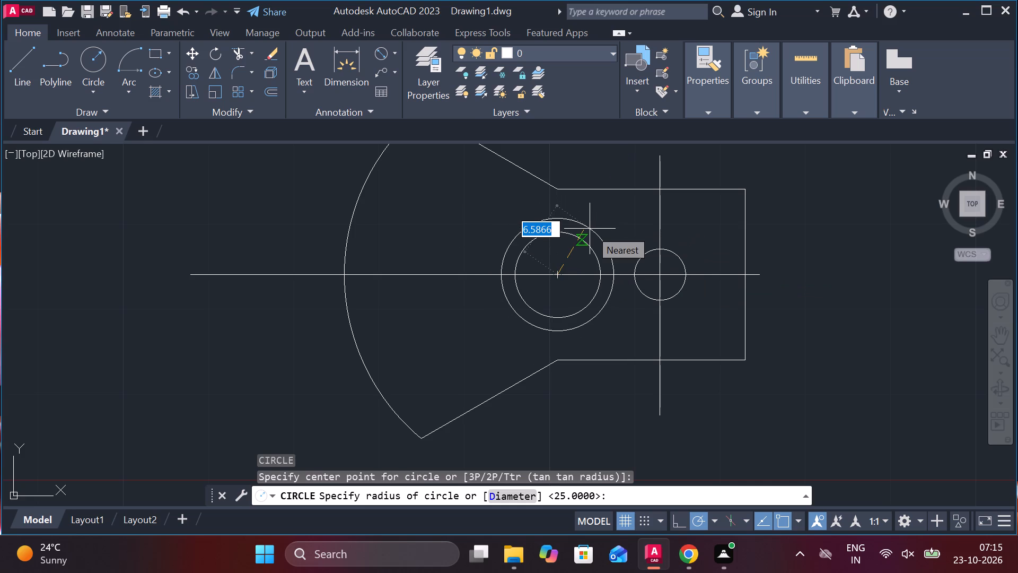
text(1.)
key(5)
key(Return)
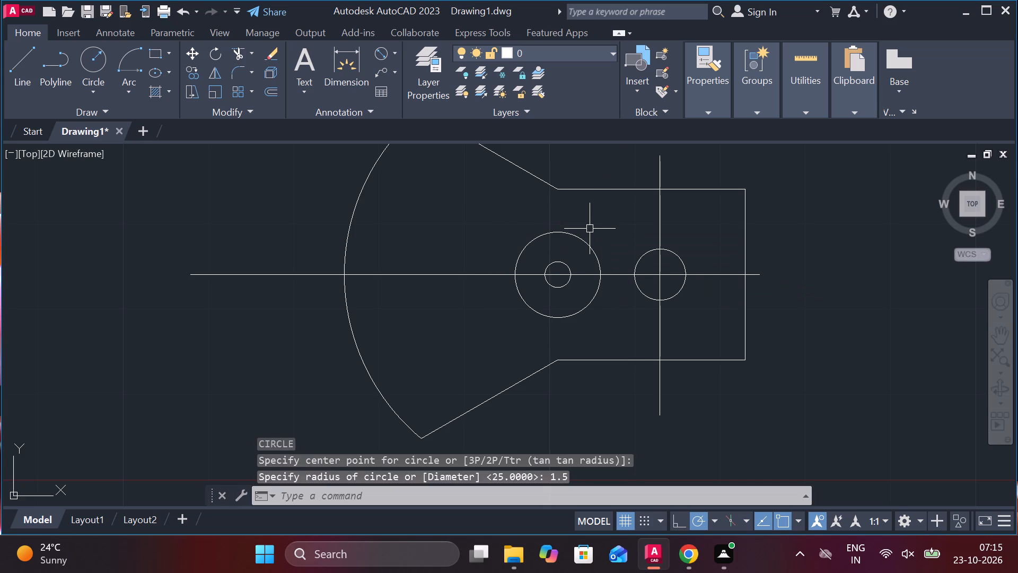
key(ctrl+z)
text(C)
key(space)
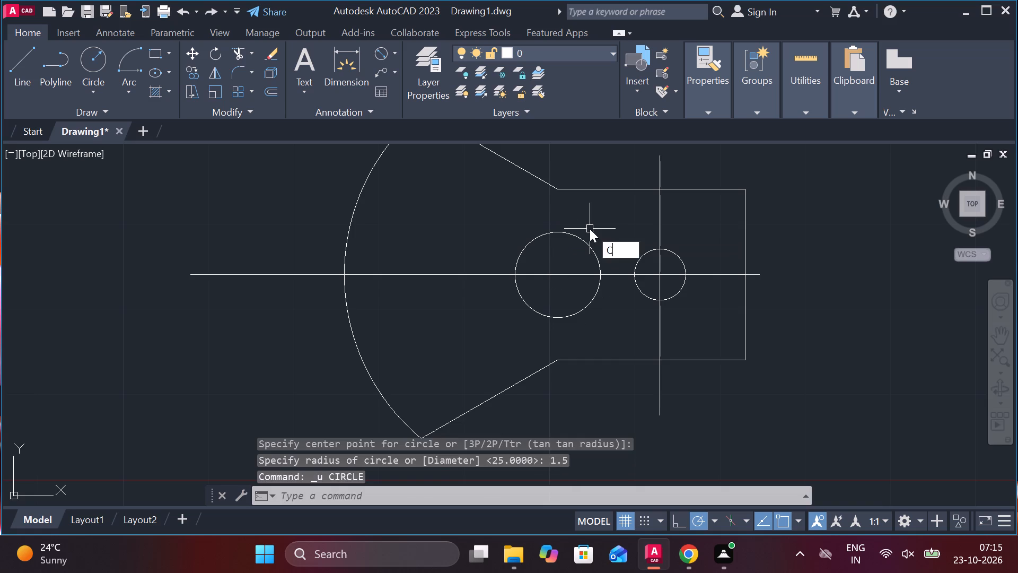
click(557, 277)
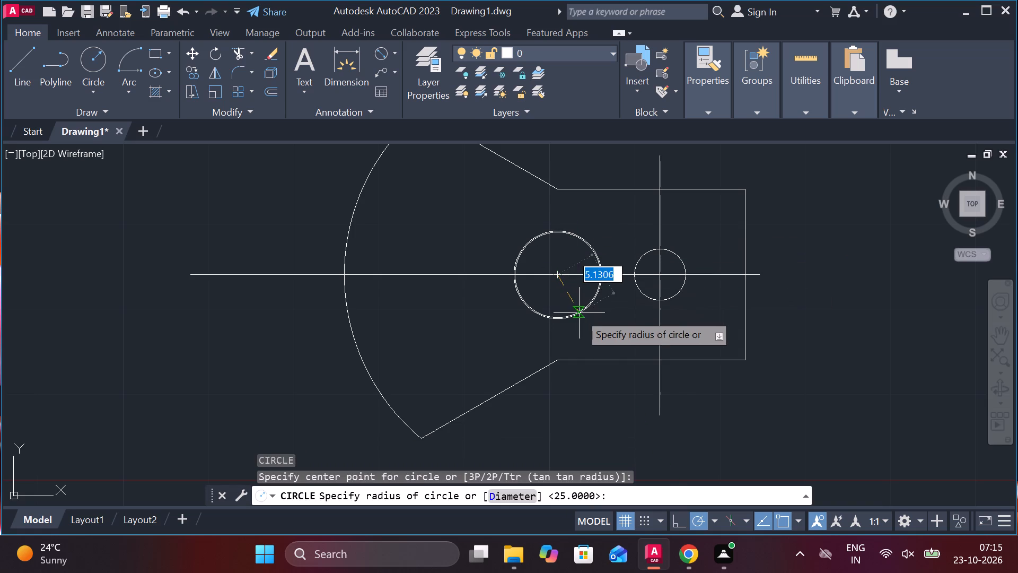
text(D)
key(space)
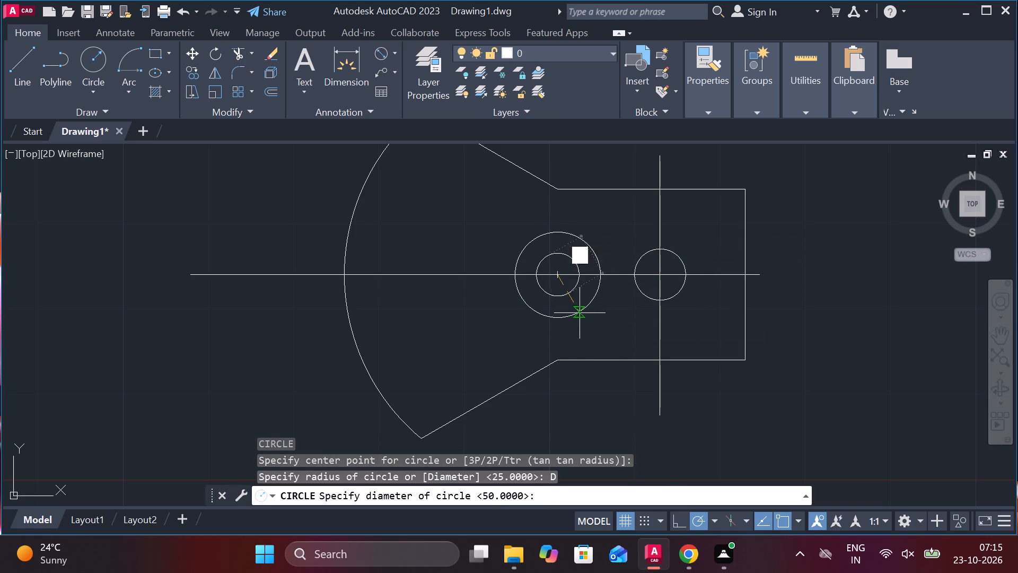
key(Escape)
Offset the diameter 10 circle and the small circle outward by 1.5 units each.
click(598, 253)
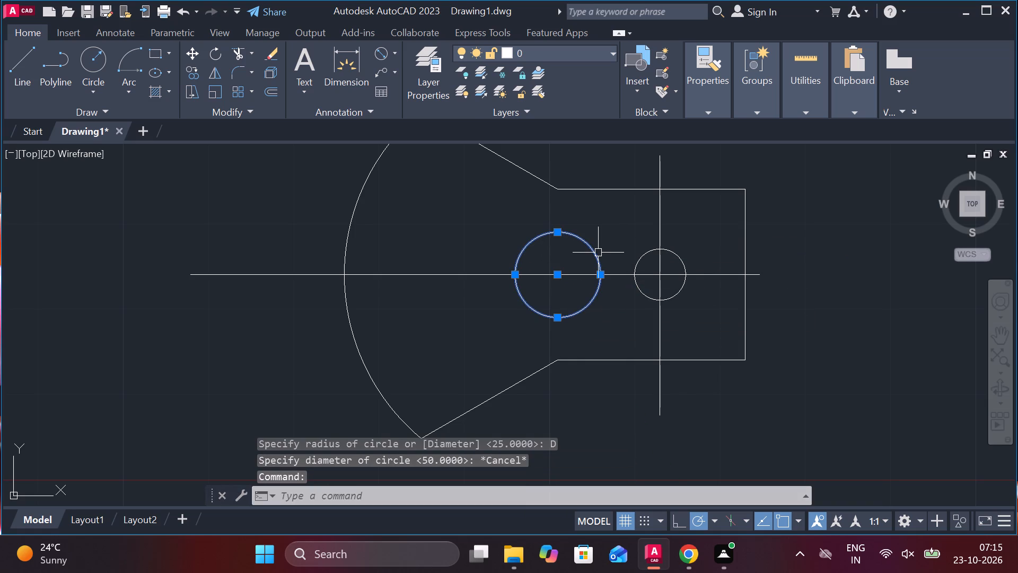
key(o)
key(Return)
key(Return)
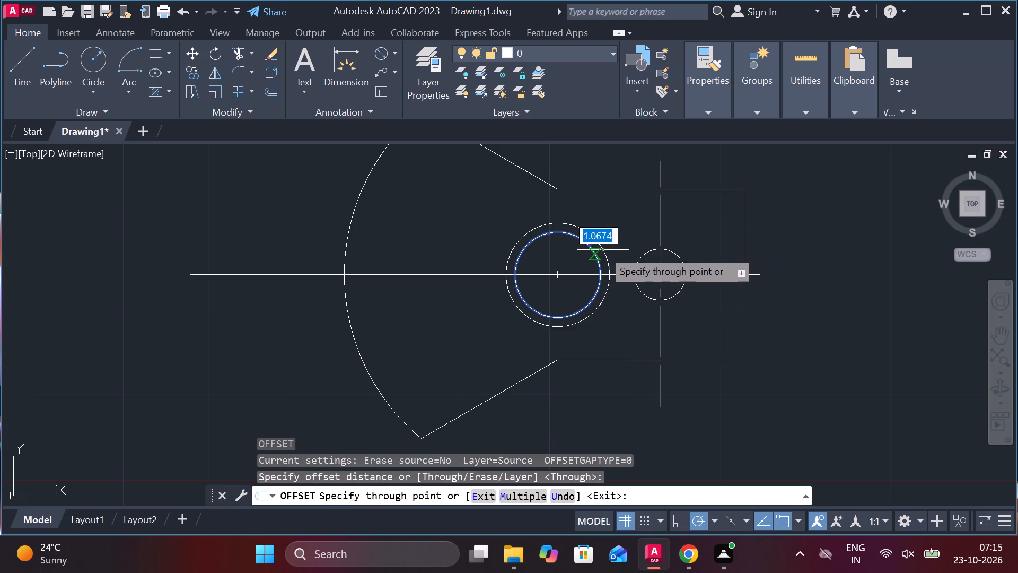
text(1.)
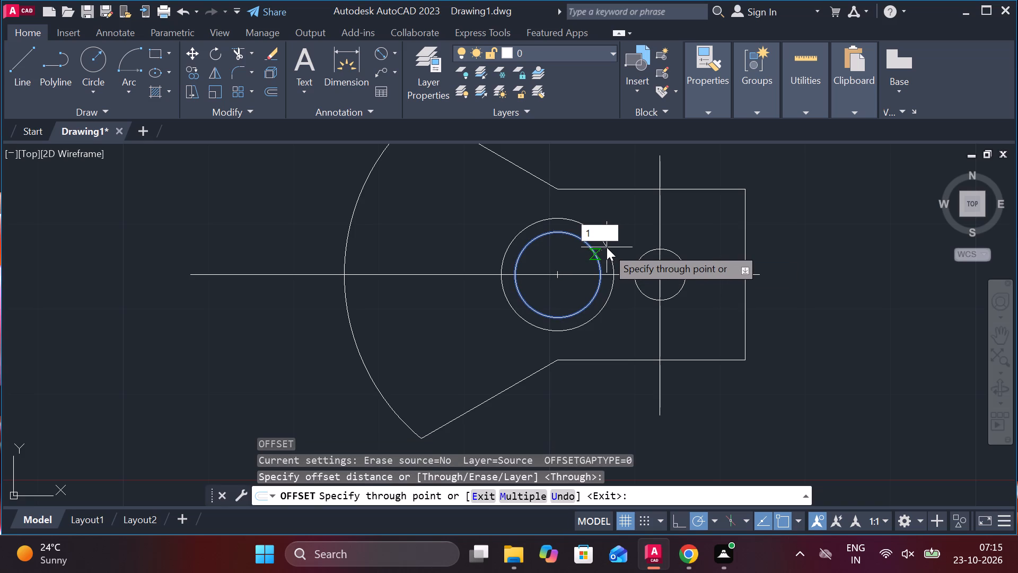
key(5)
key(Return)
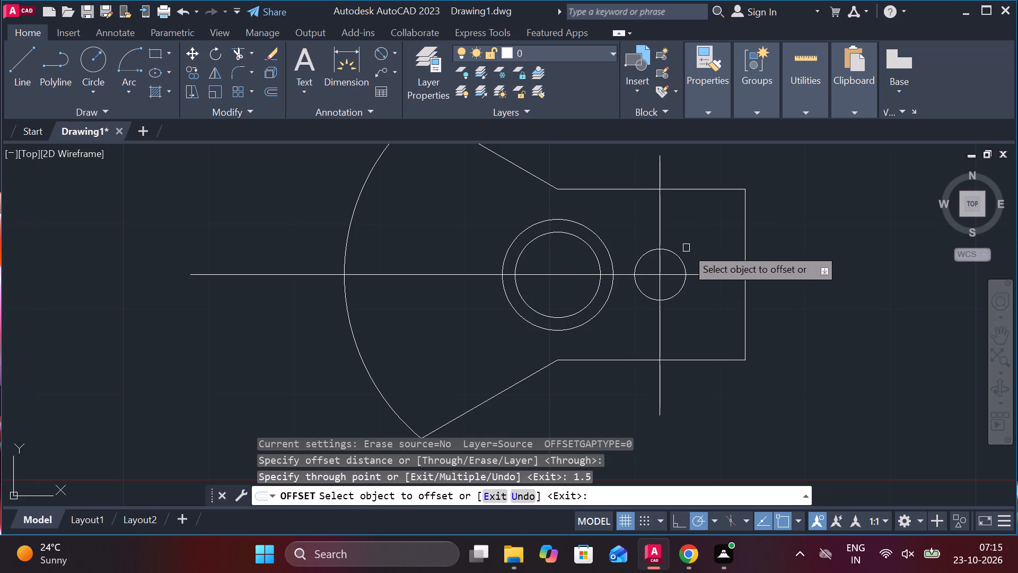
click(681, 259)
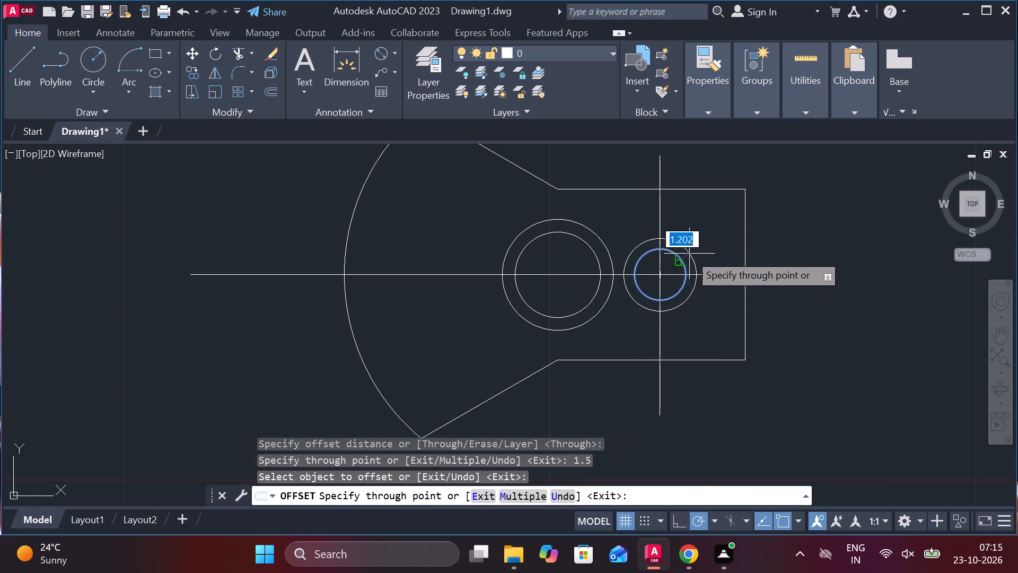
text(1.5)
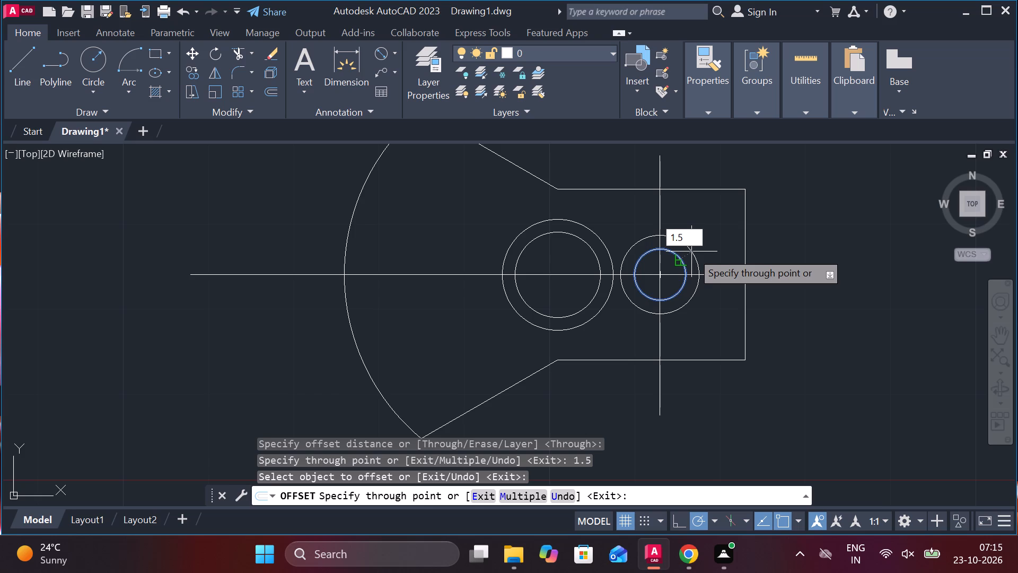
key(Return)
key(Escape)
Change the outer circles around both holes to the DASHED linetype.
click(679, 242)
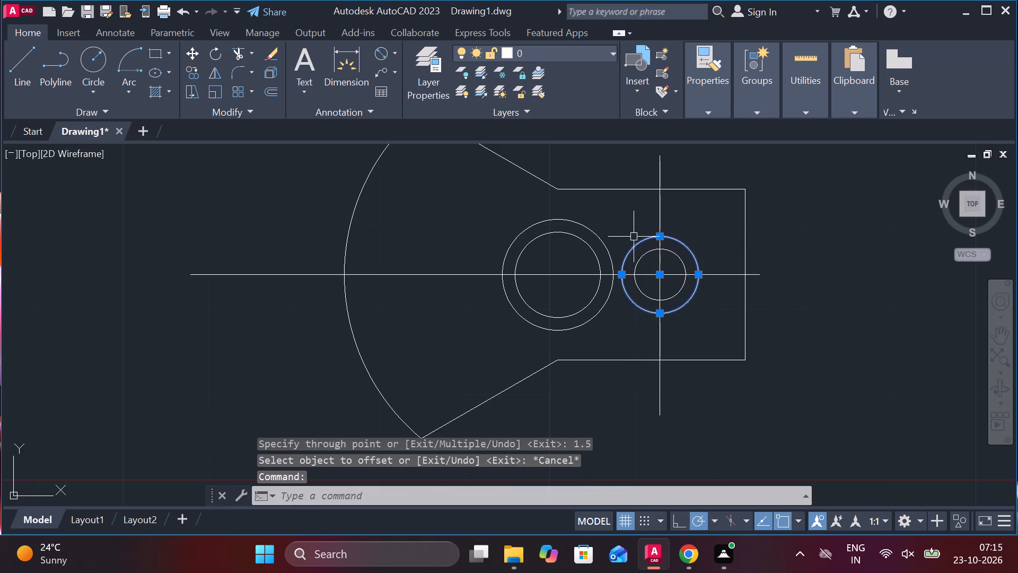
click(599, 233)
click(699, 117)
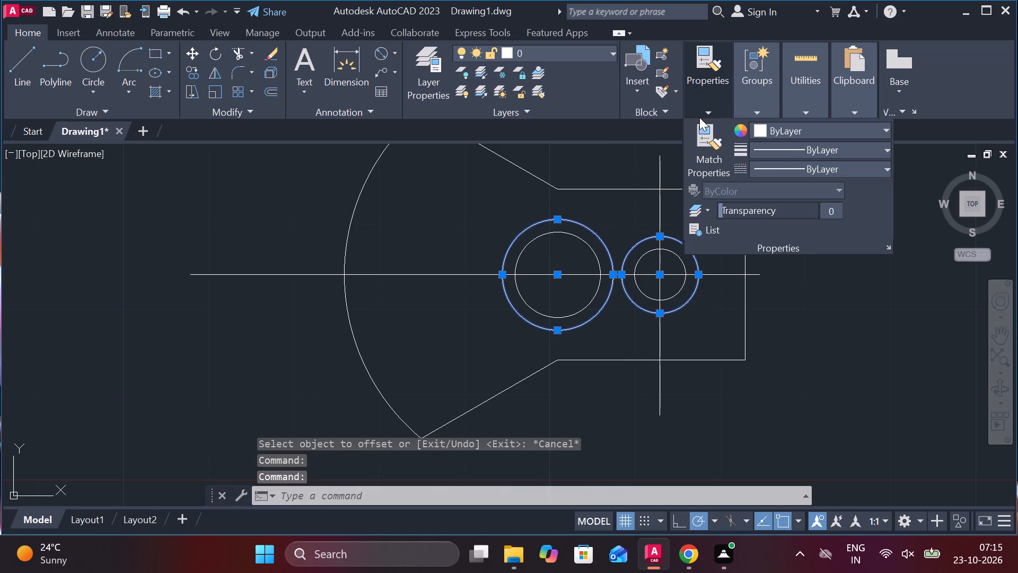
click(815, 166)
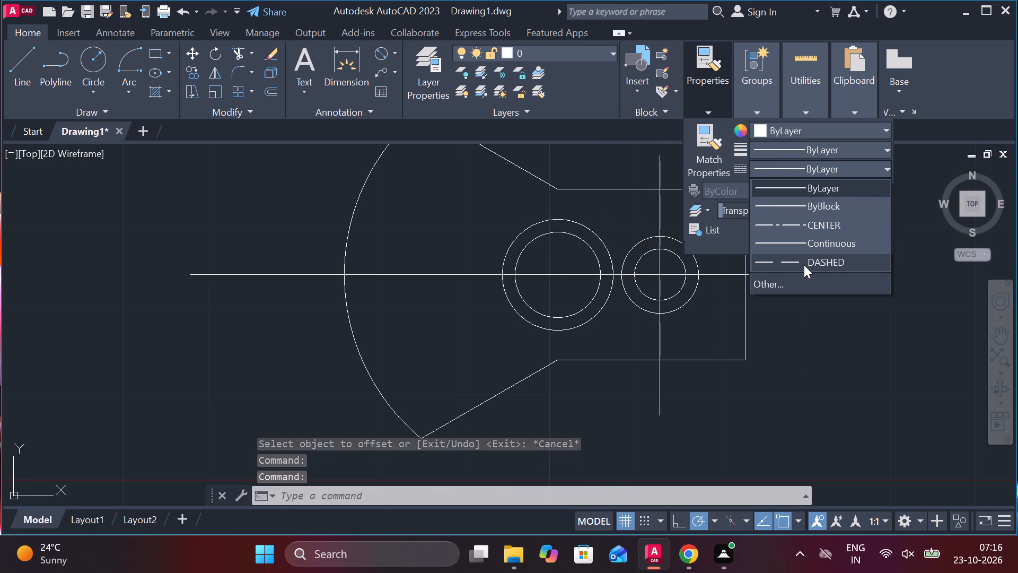
click(804, 265)
key(Escape)
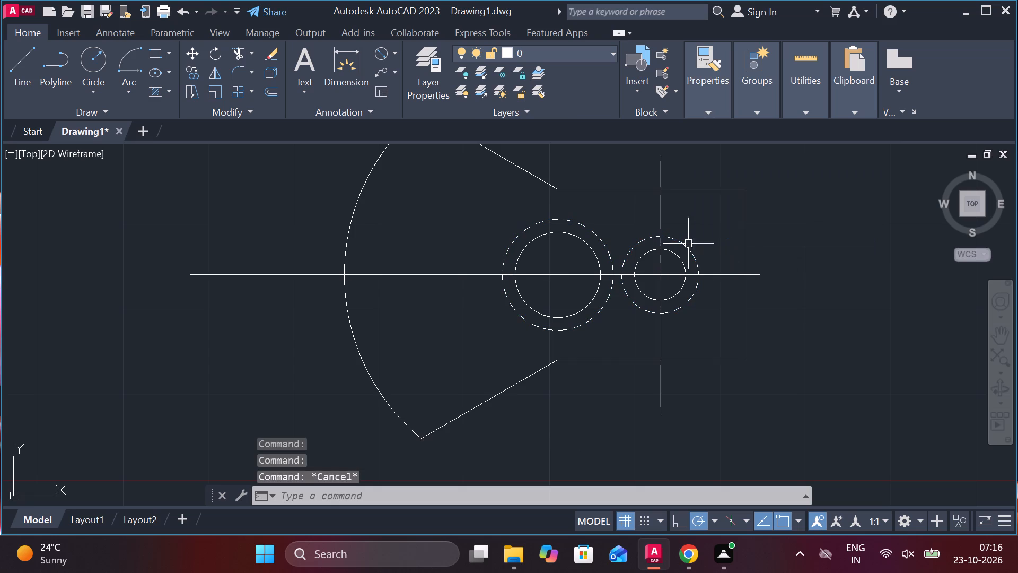
Change the part's horizontal centre line and the small hole's vertical centre line to the CENTER linetype.
click(661, 205)
click(733, 276)
scroll(733, 276, down, 1)
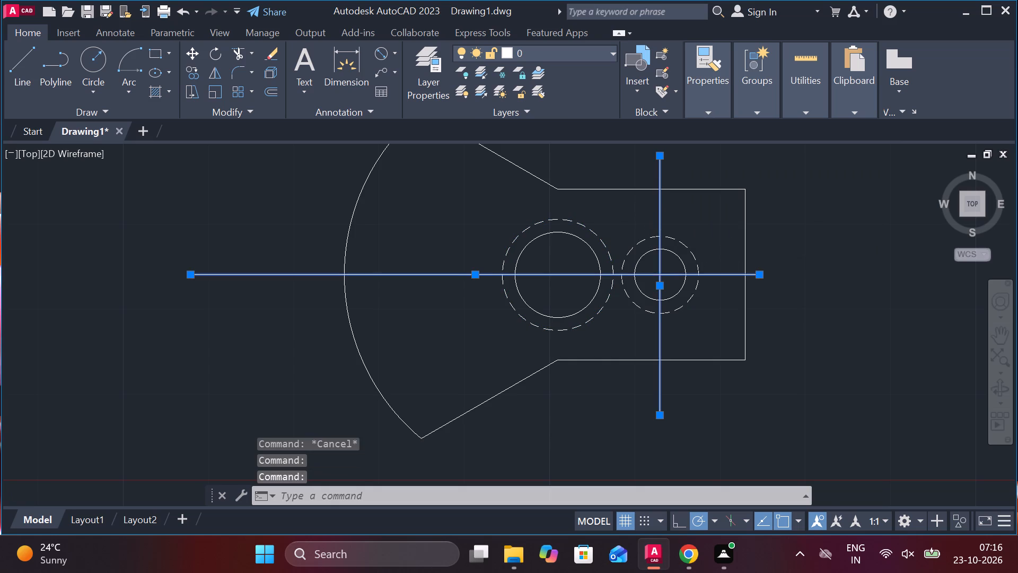
click(713, 113)
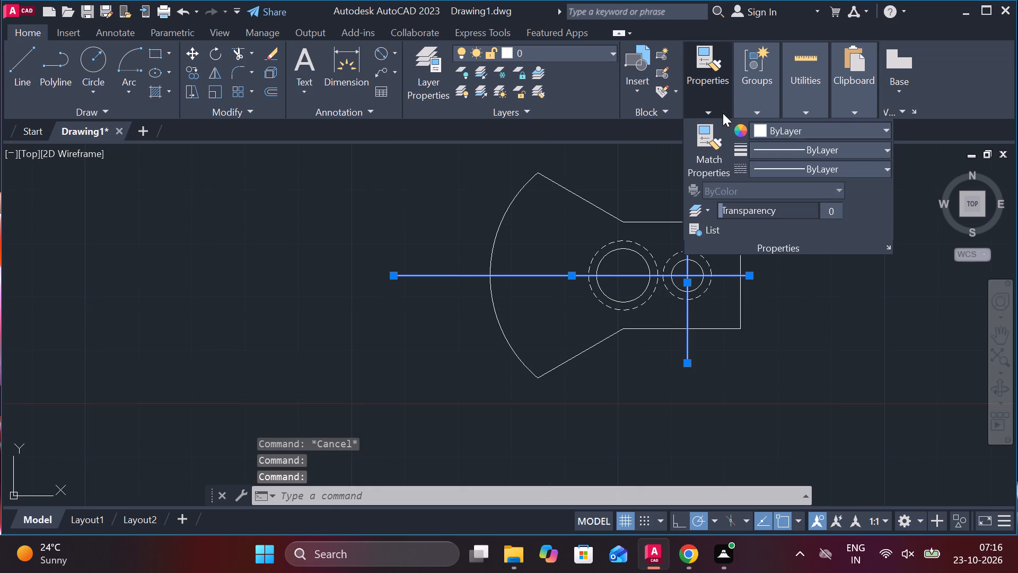
click(796, 161)
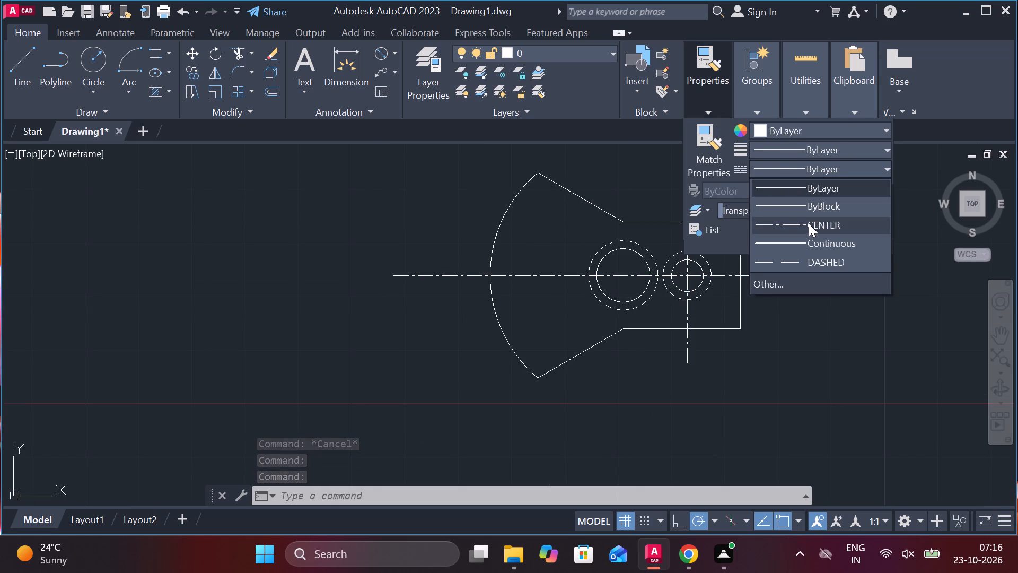
click(809, 223)
key(Escape)
Draw a side-view rectangle 10 wide from the horizontal centre line's outer end, level with the flared part's upper and lower corners.
scroll(759, 332, down, 2)
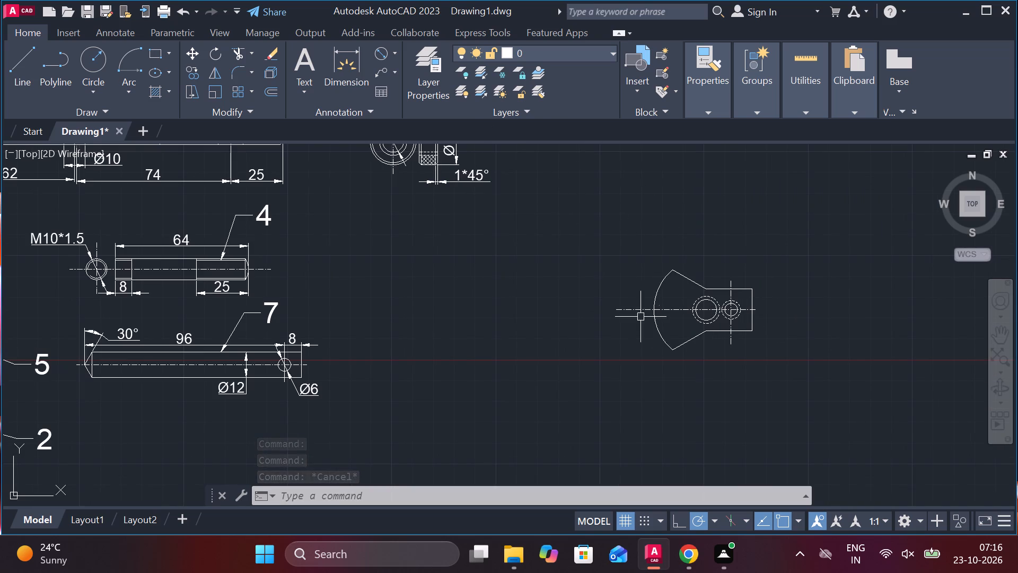
scroll(611, 331, up, 1)
key(l)
key(Return)
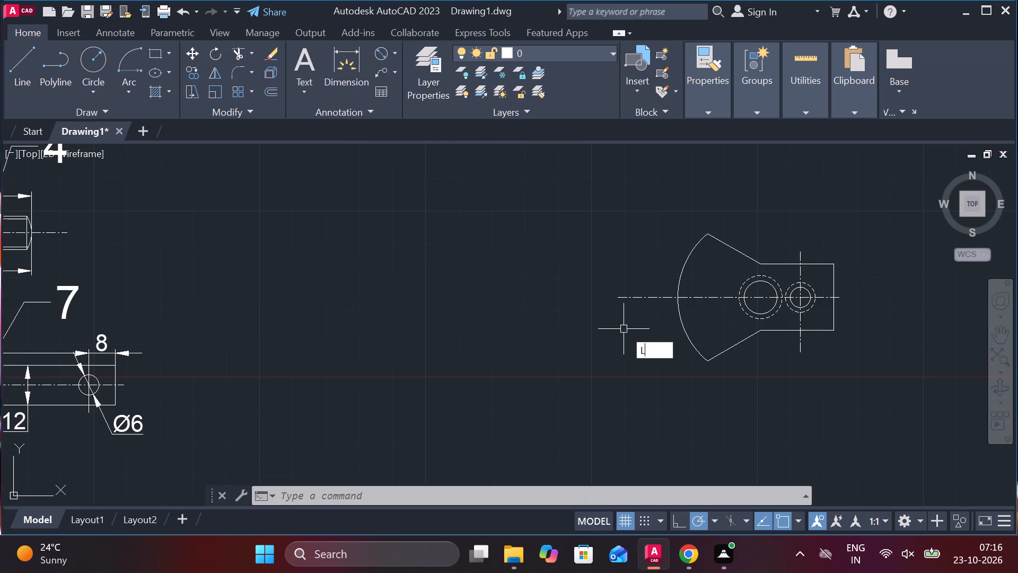
click(626, 302)
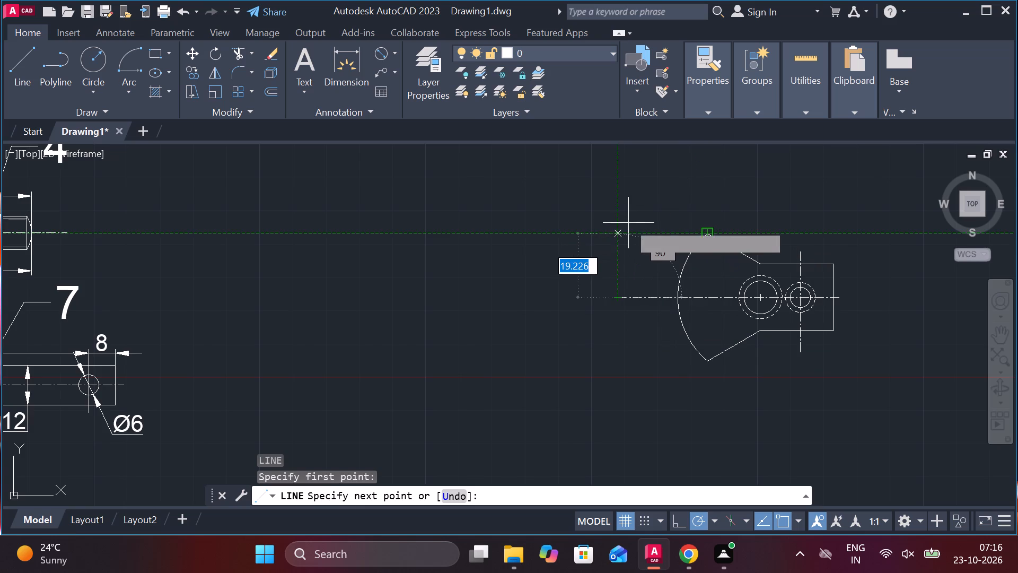
click(628, 223)
text(10)
key(Return)
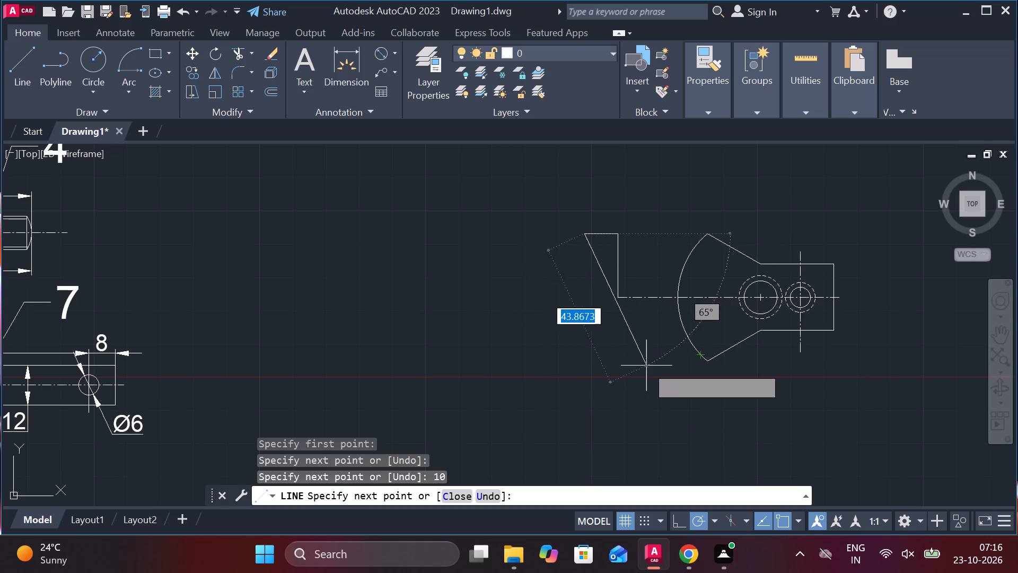
scroll(696, 358, up, 3)
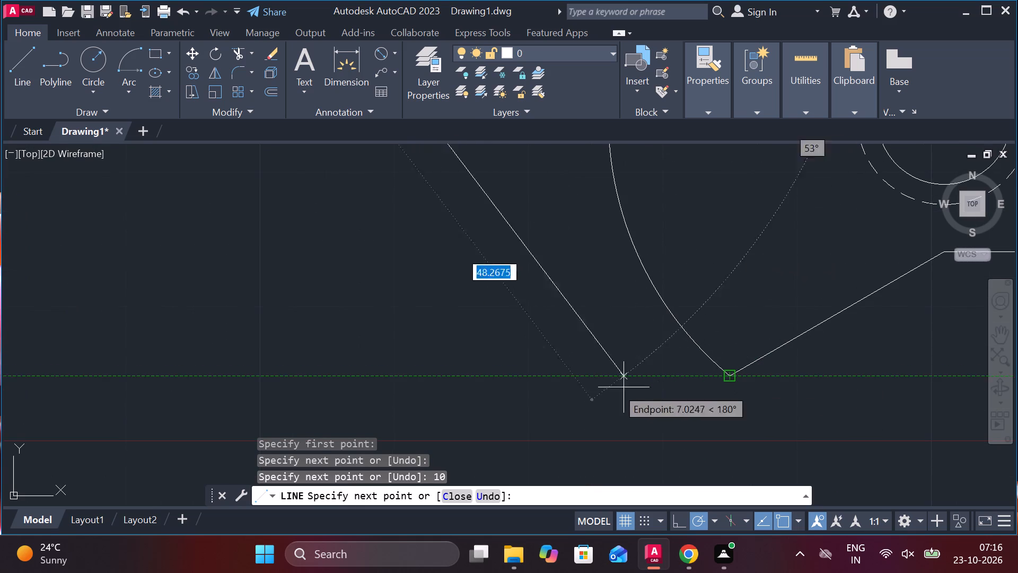
scroll(250, 381, down, 1)
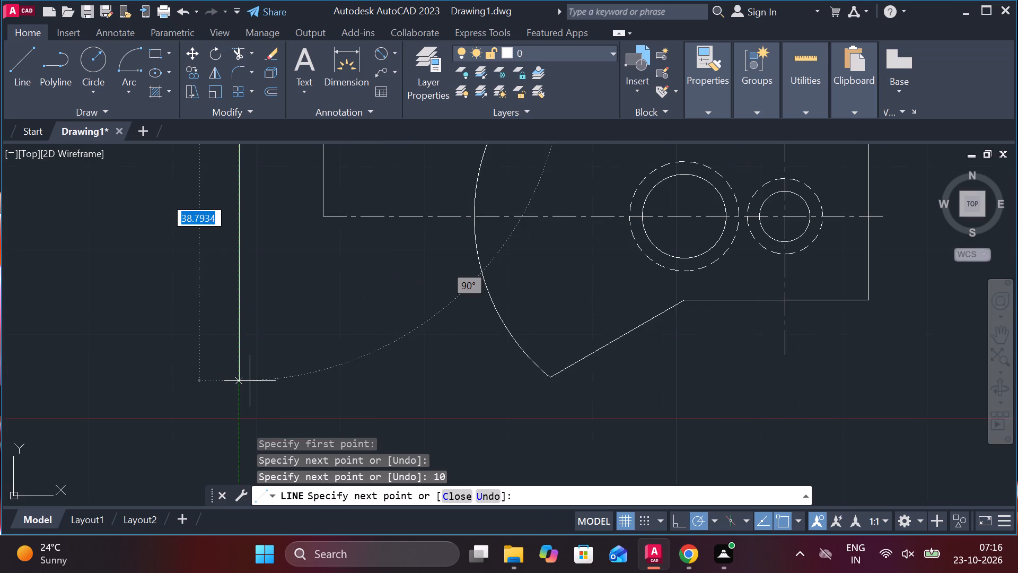
scroll(250, 381, down, 1)
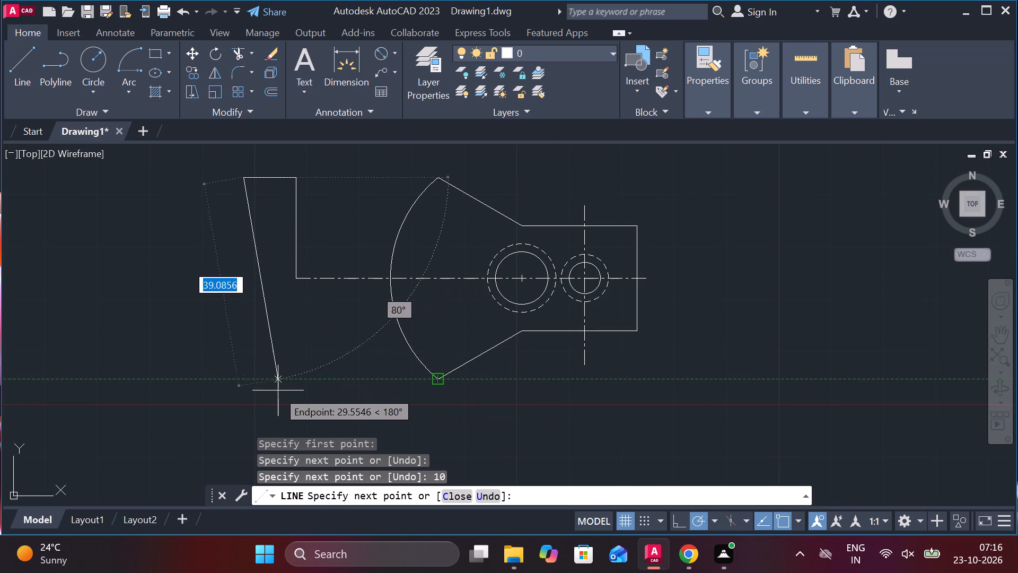
click(236, 389)
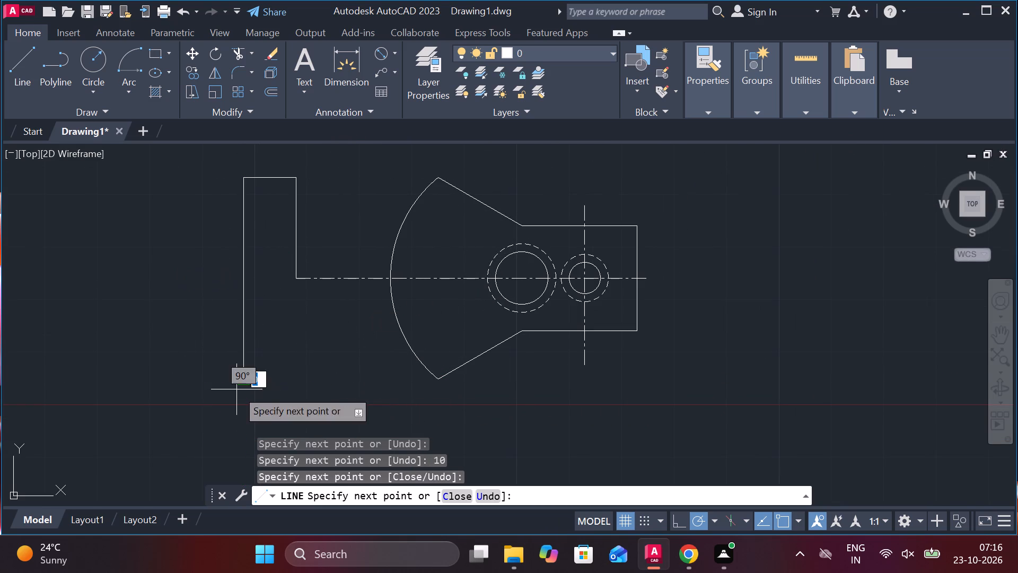
text(10)
key(Return)
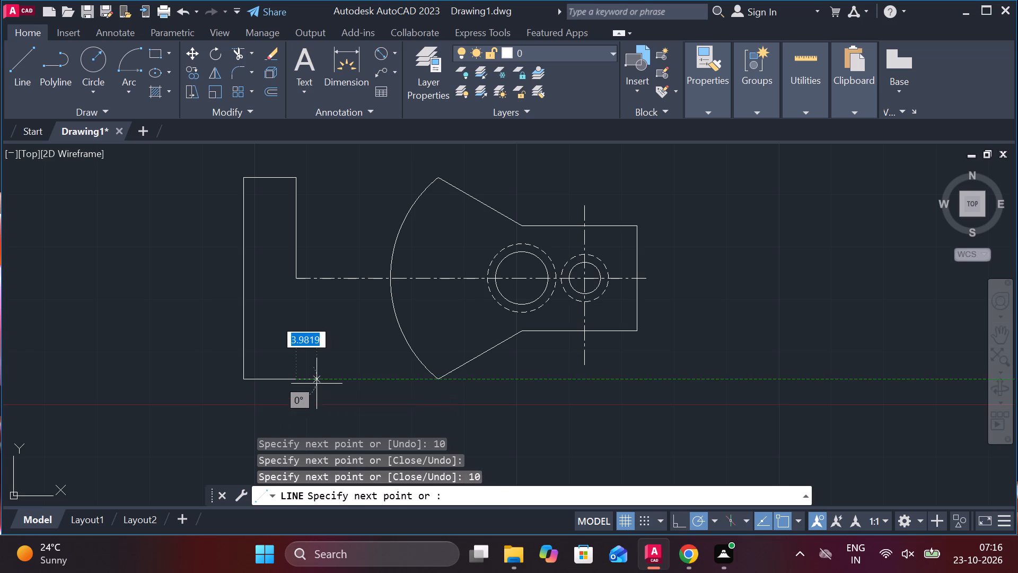
click(297, 279)
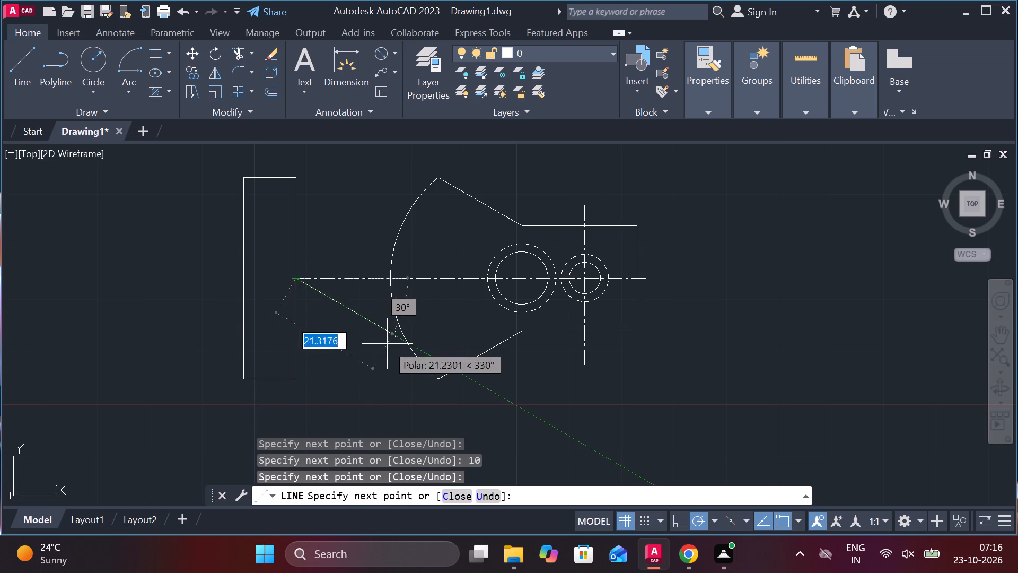
middle_drag(359, 369, 403, 376)
key(Escape)
Project horizontal lines from the larger solid circle's uppermost and lowest points across and past the side-view rectangle.
middle_drag(380, 344, 429, 357)
scroll(420, 335, up, 1)
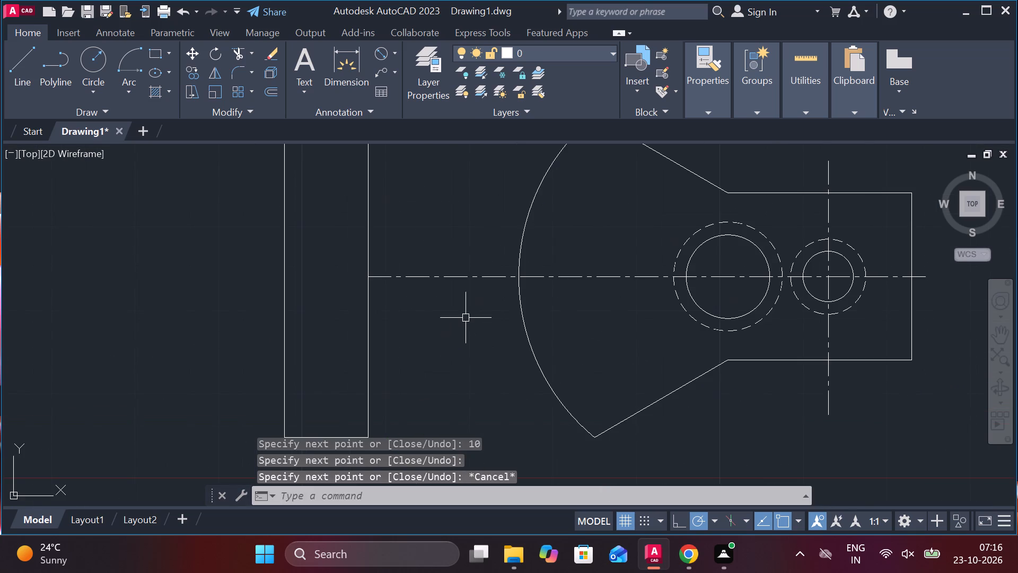
key(l)
key(Return)
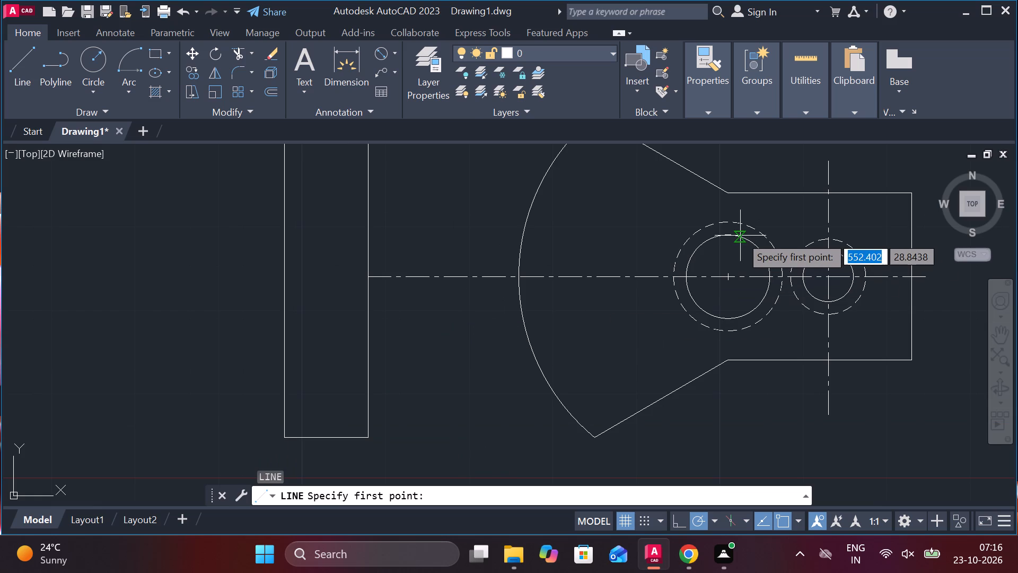
click(725, 235)
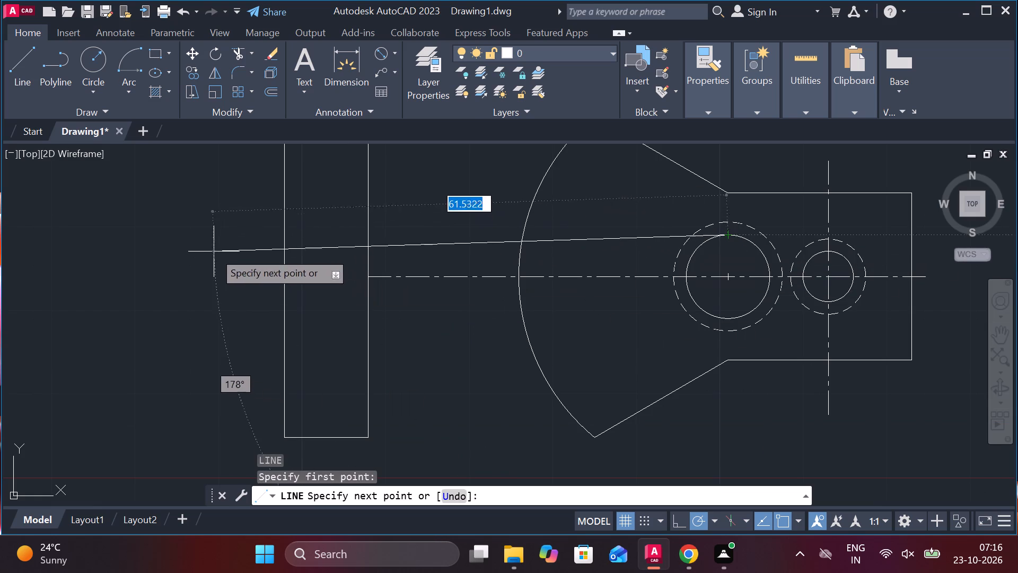
click(221, 245)
key(Escape)
key(space)
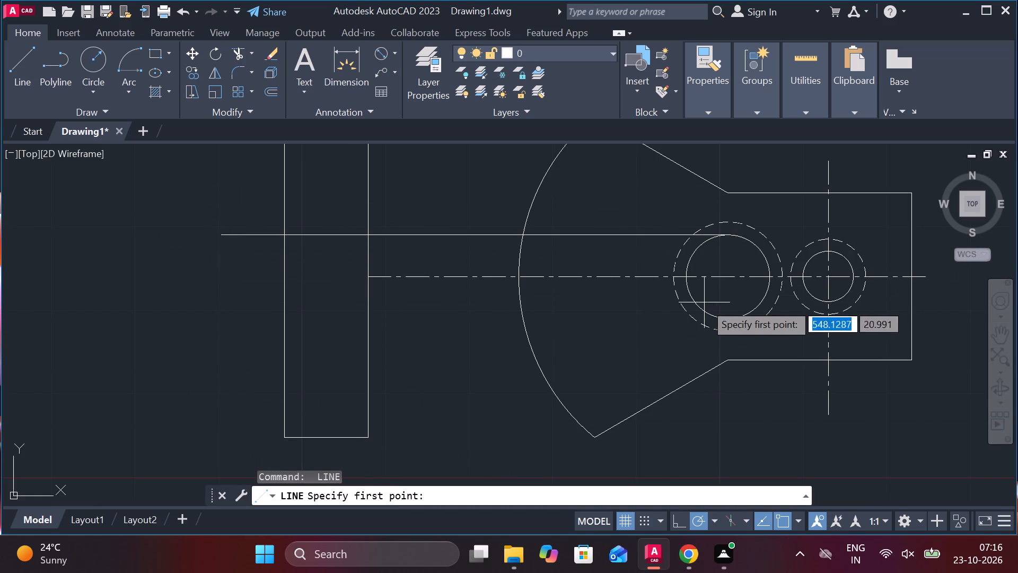
click(728, 315)
click(206, 320)
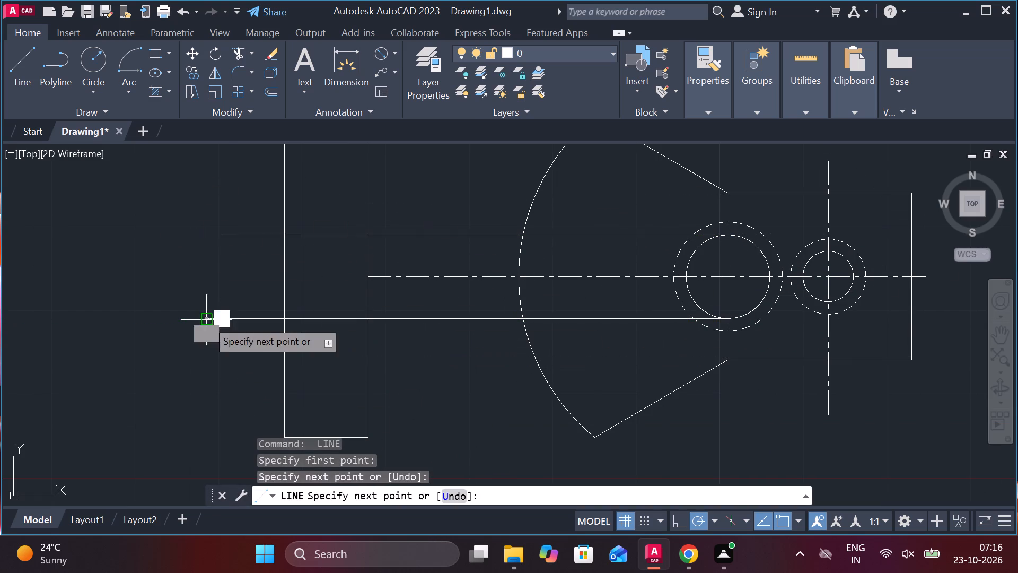
key(Escape)
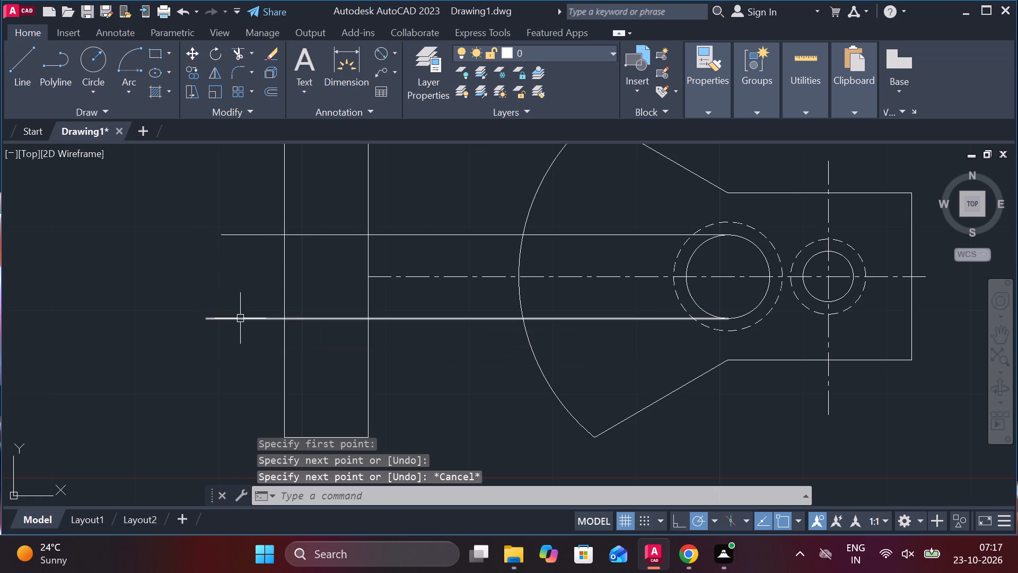
Project horizontal lines from the smaller solid circle's uppermost and lowest points across and past the side-view rectangle.
key(space)
click(832, 253)
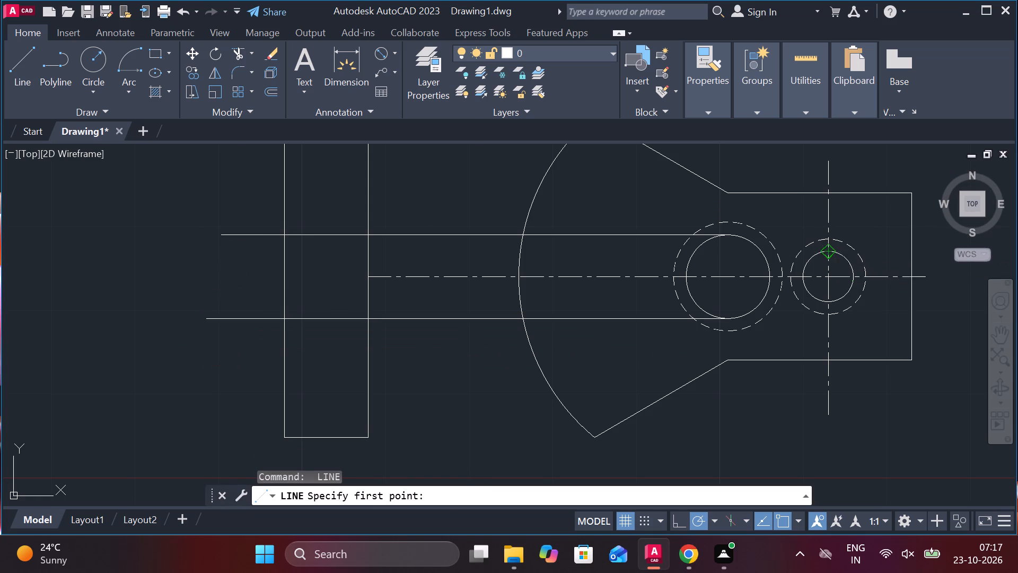
click(198, 255)
key(Escape)
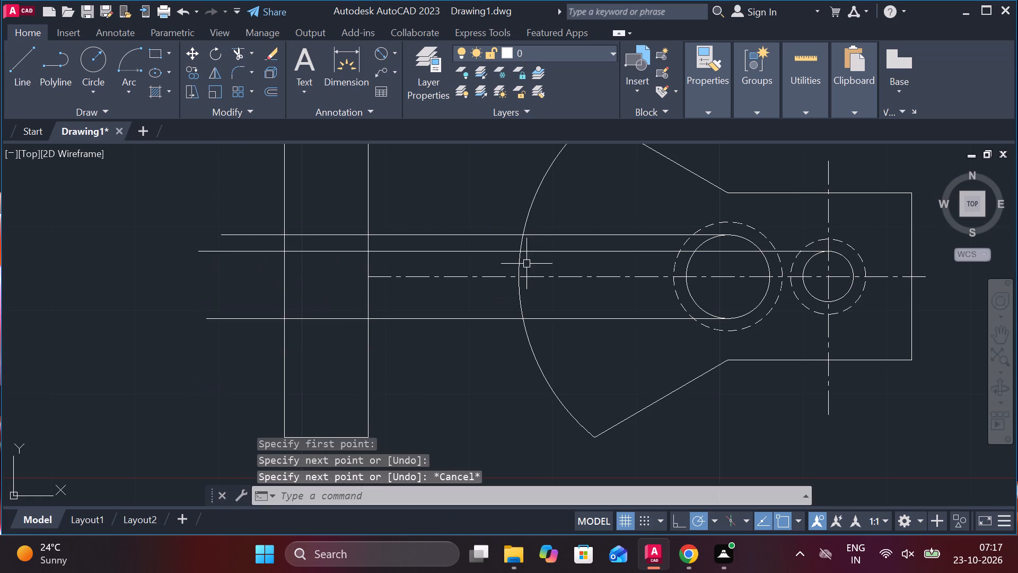
key(space)
click(829, 300)
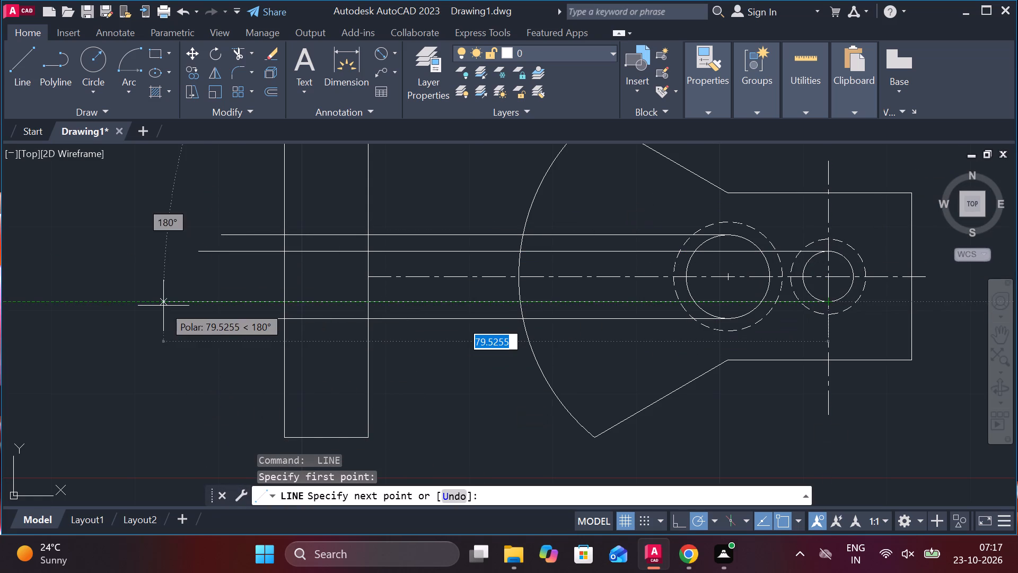
click(163, 306)
key(Escape)
Trim the four projection lines beyond the rectangle's far edge and between the rectangle and the part's arc.
text(TR)
key(space)
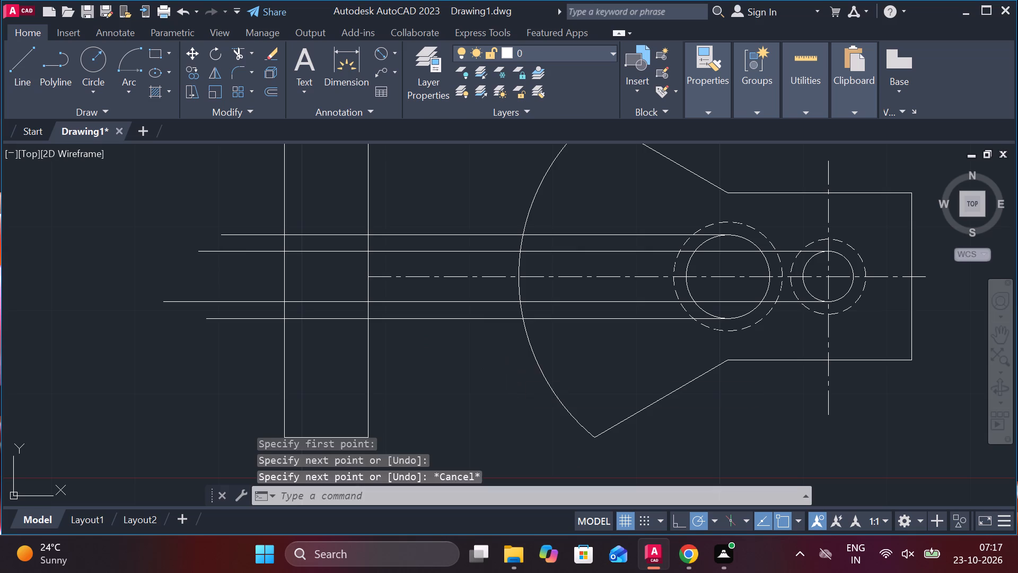
drag(232, 193, 233, 368)
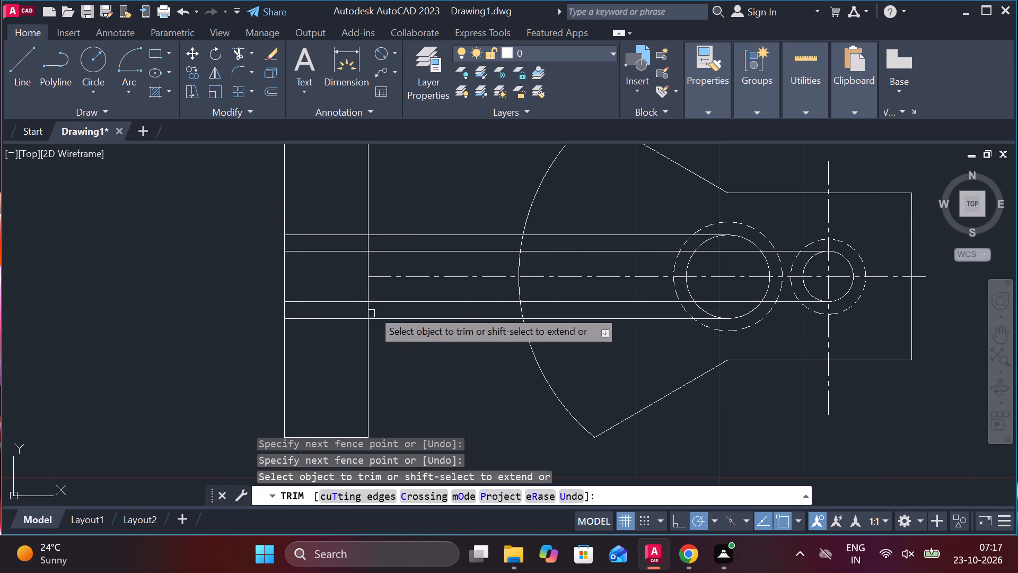
drag(421, 201, 419, 257)
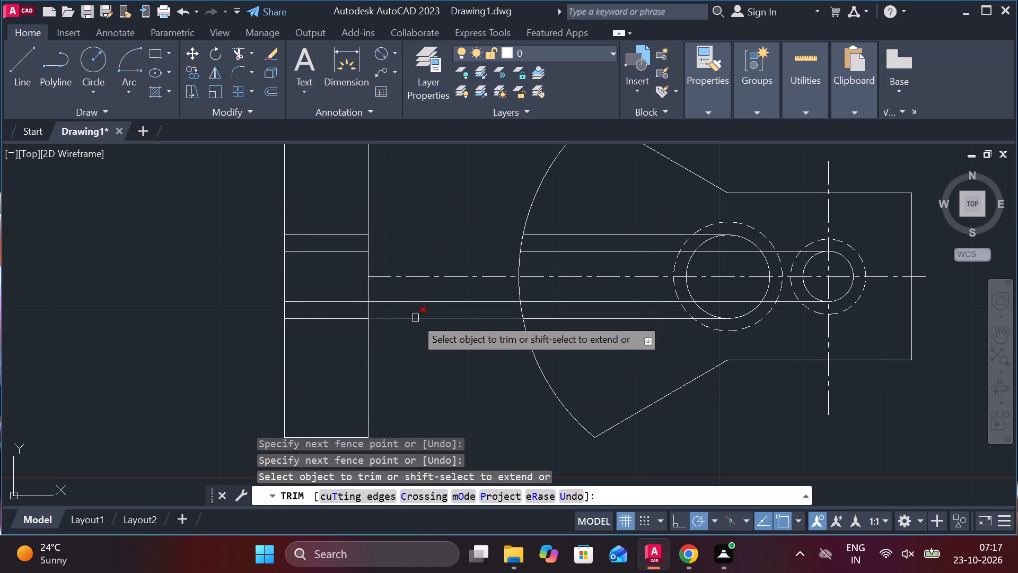
click(417, 320)
click(414, 304)
key(Escape)
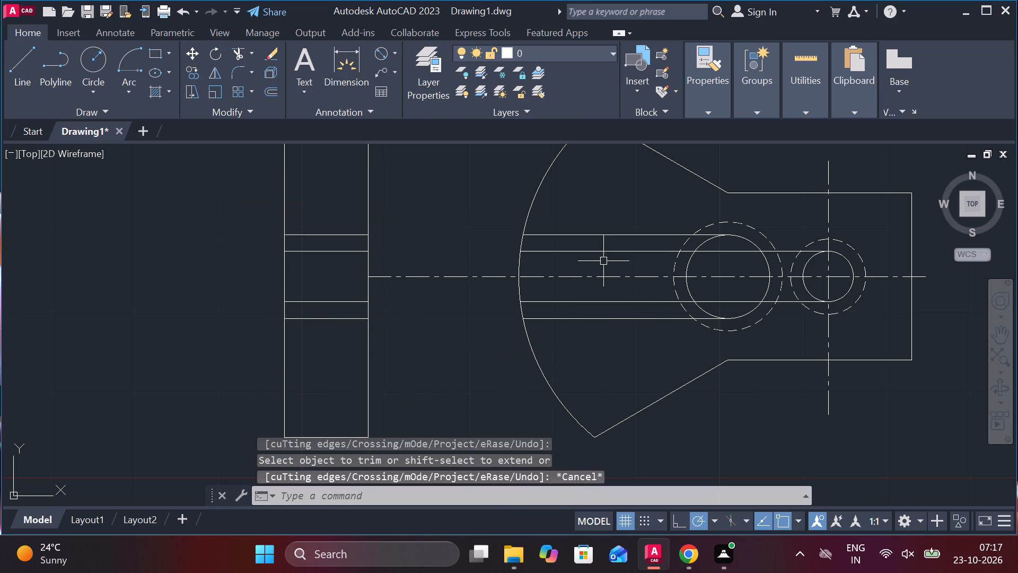
Erase the four leftover projection line pieces inside the flared part.
click(603, 261)
click(598, 228)
click(605, 326)
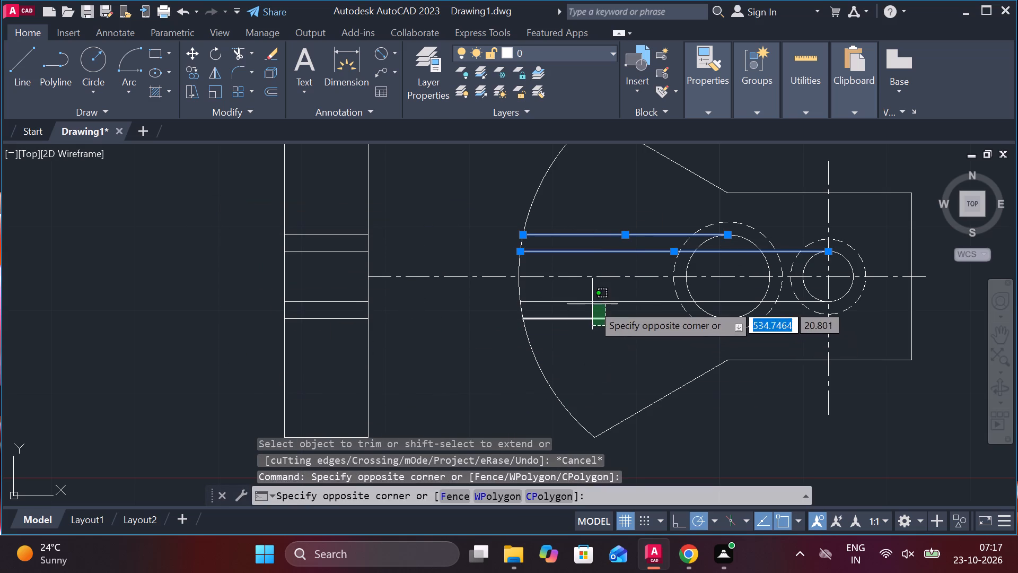
click(592, 304)
click(587, 299)
text(E)
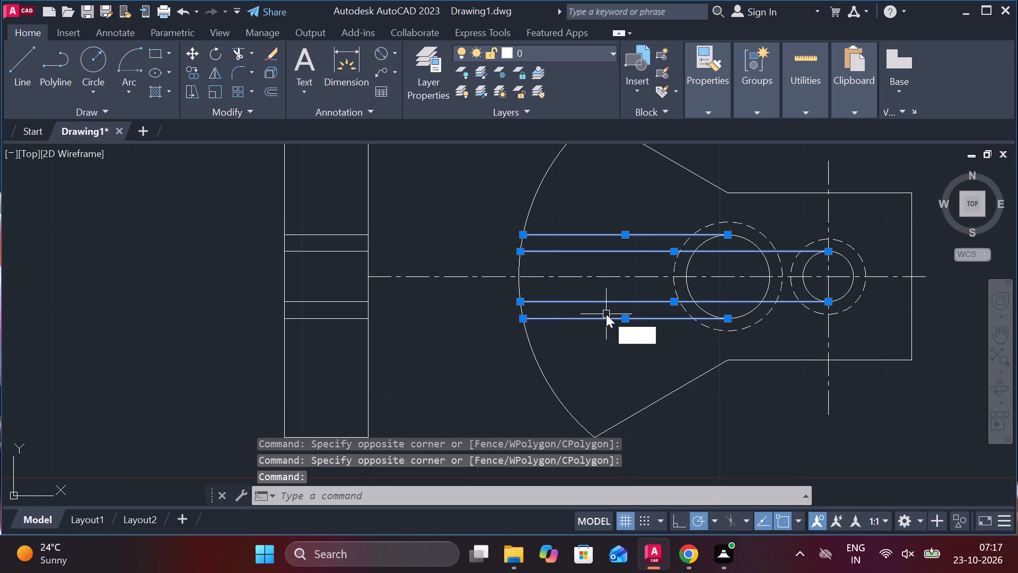
key(space)
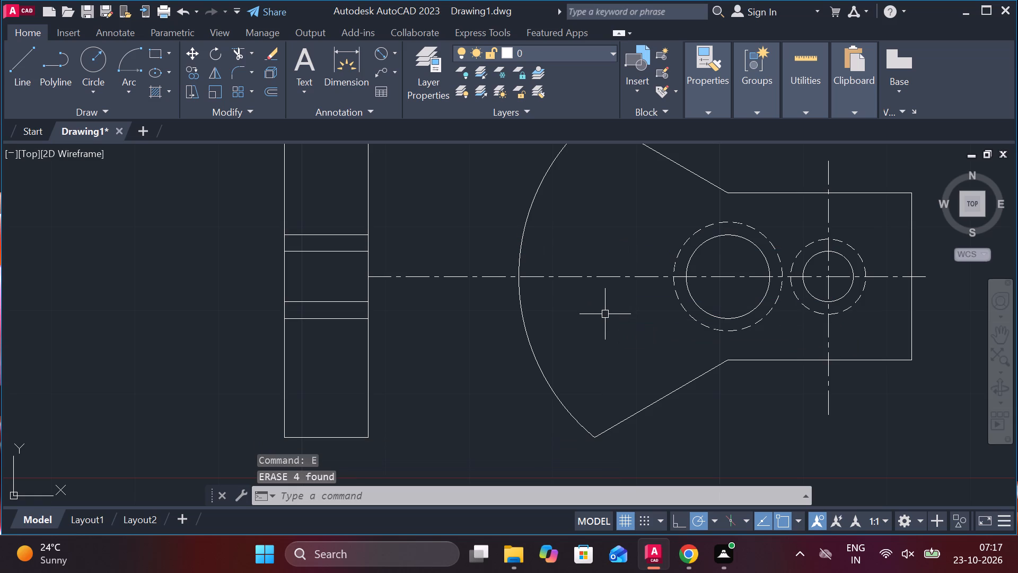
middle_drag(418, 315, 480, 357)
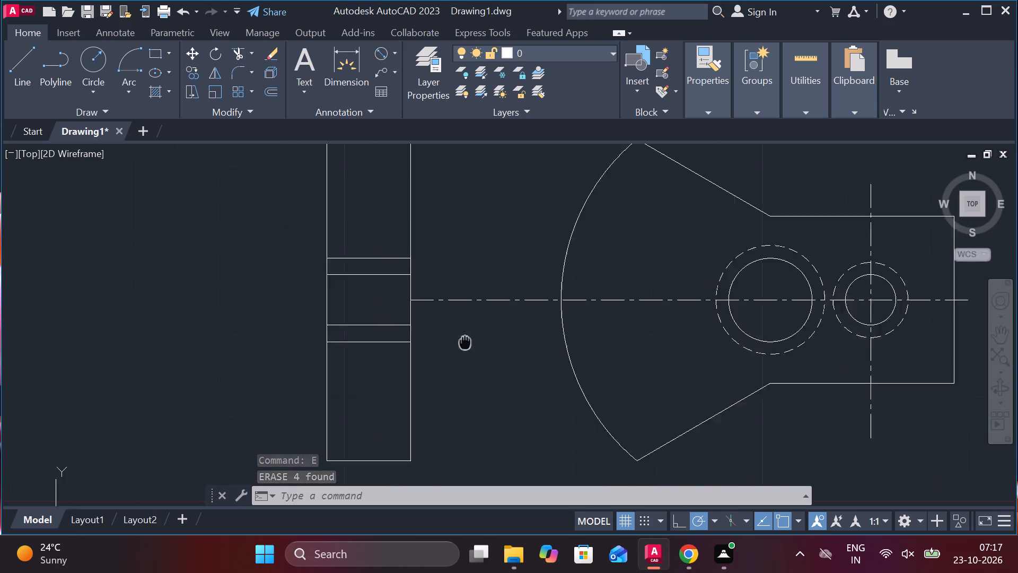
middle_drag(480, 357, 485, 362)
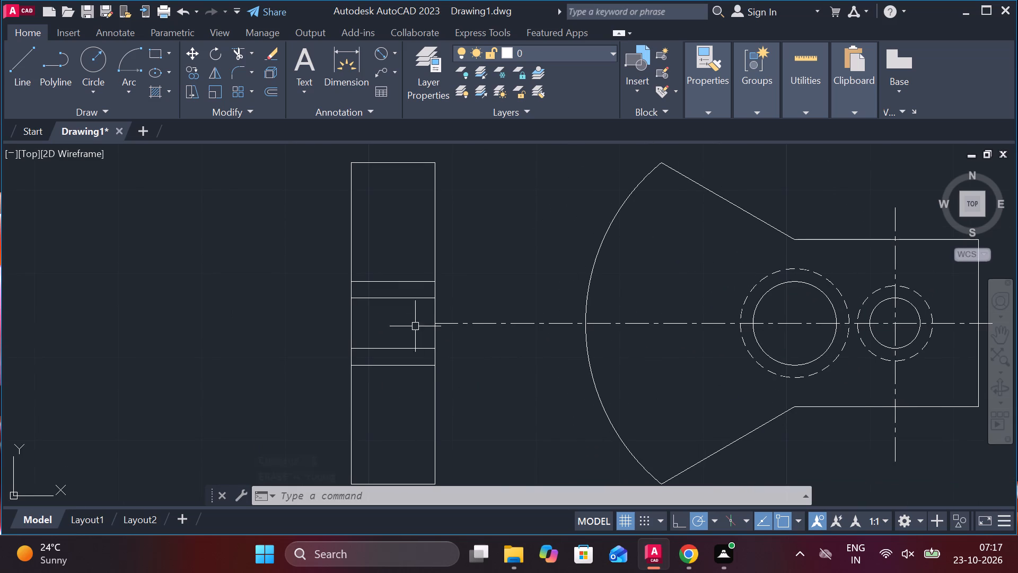
Change the four hole projection lines inside the side-view rectangle to the DASHED linetype.
click(402, 299)
click(398, 282)
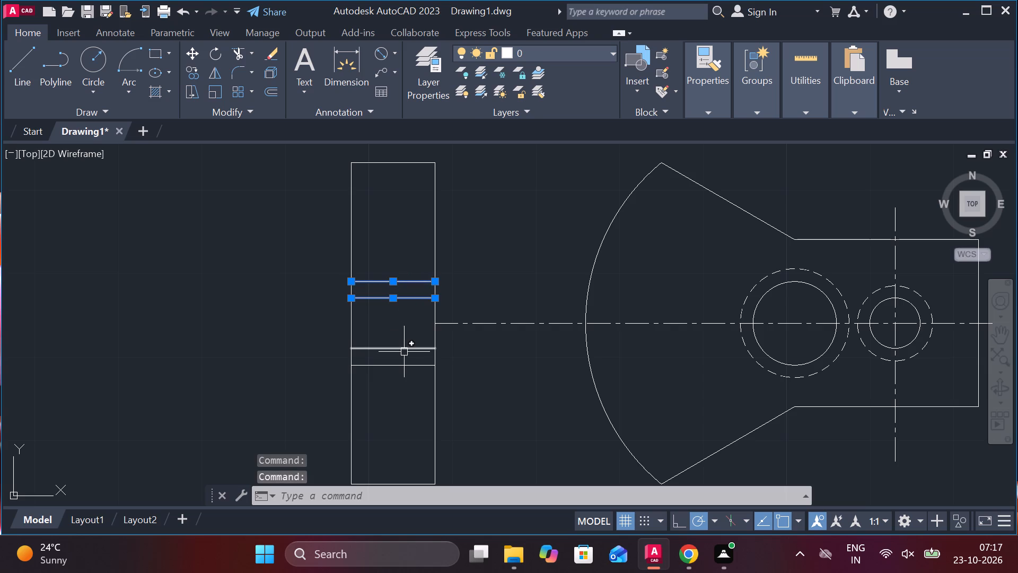
click(404, 352)
click(404, 363)
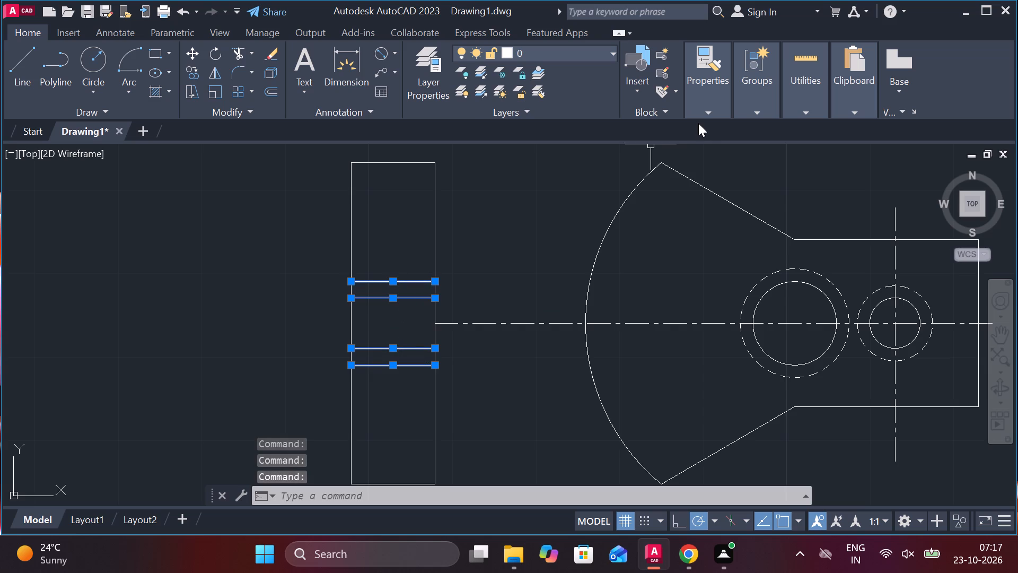
click(698, 115)
click(769, 172)
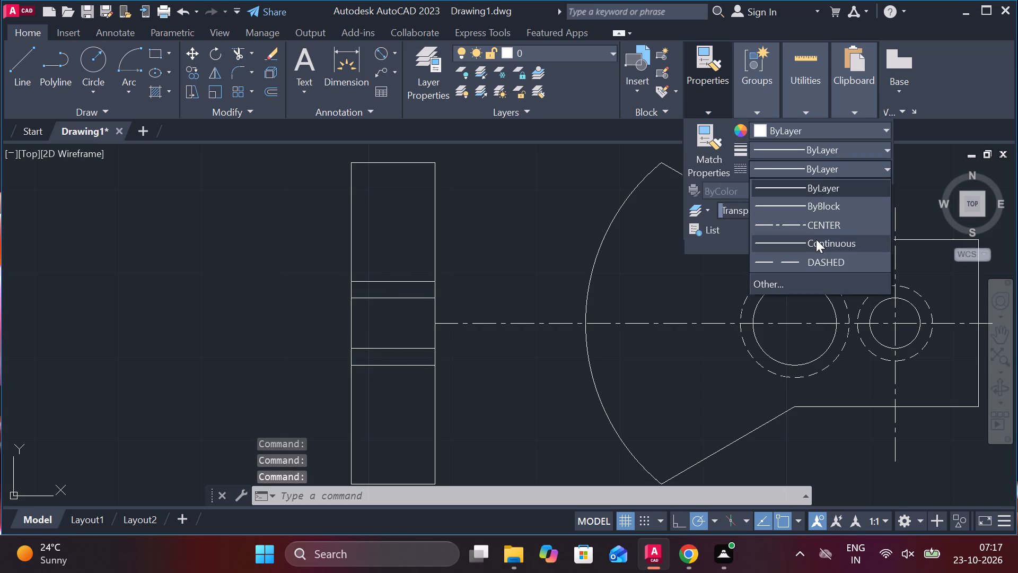
click(813, 256)
key(Escape)
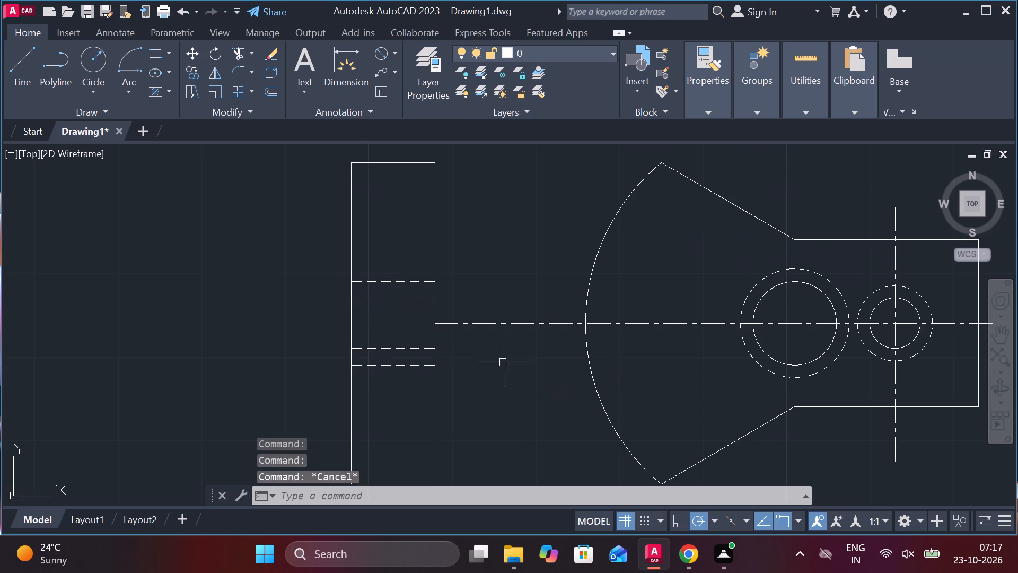
Lengthen the horizontal centre line by about 14 units so it passes through and beyond the side-view rectangle's far edge.
click(457, 327)
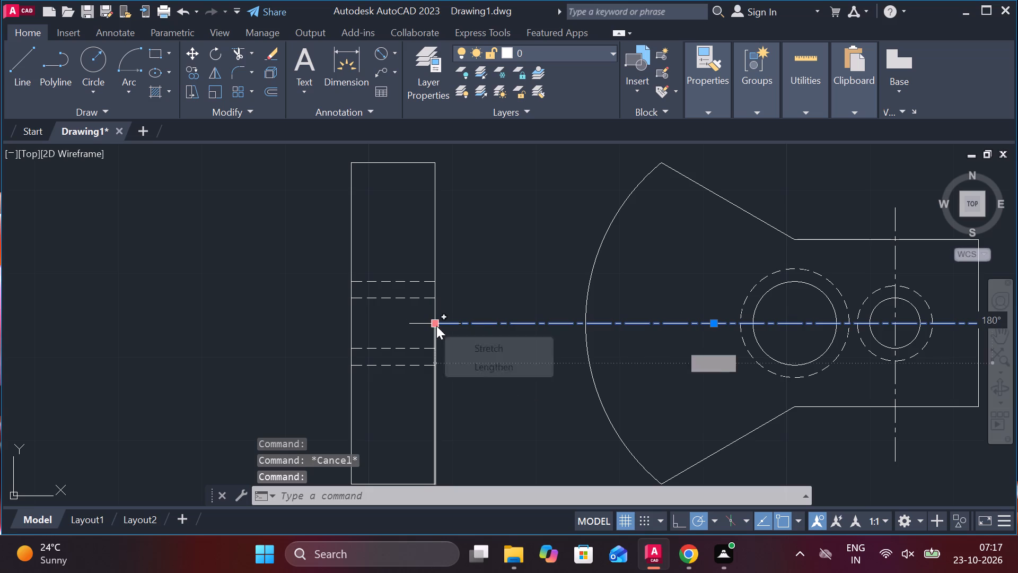
click(468, 362)
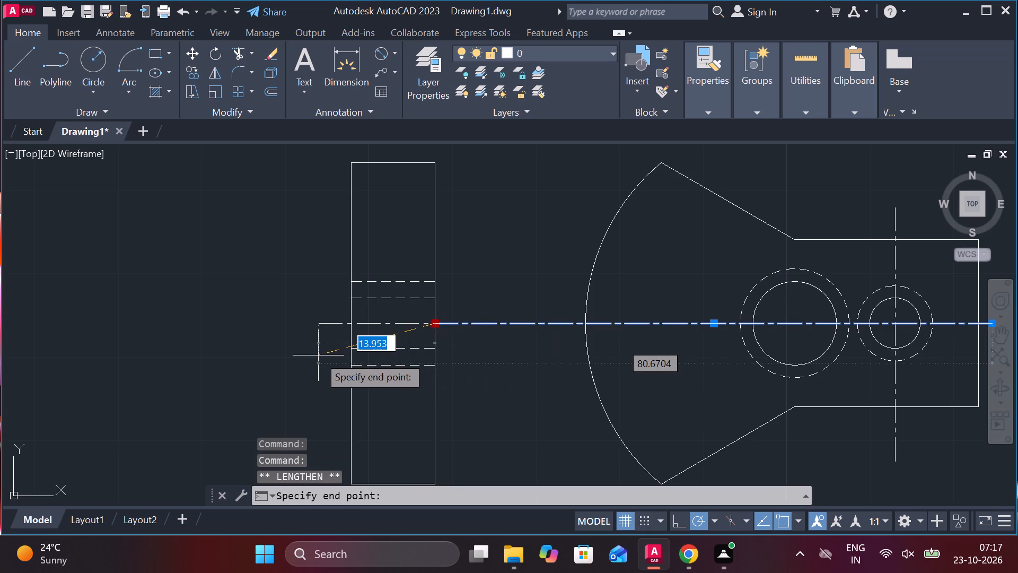
click(318, 355)
key(Escape)
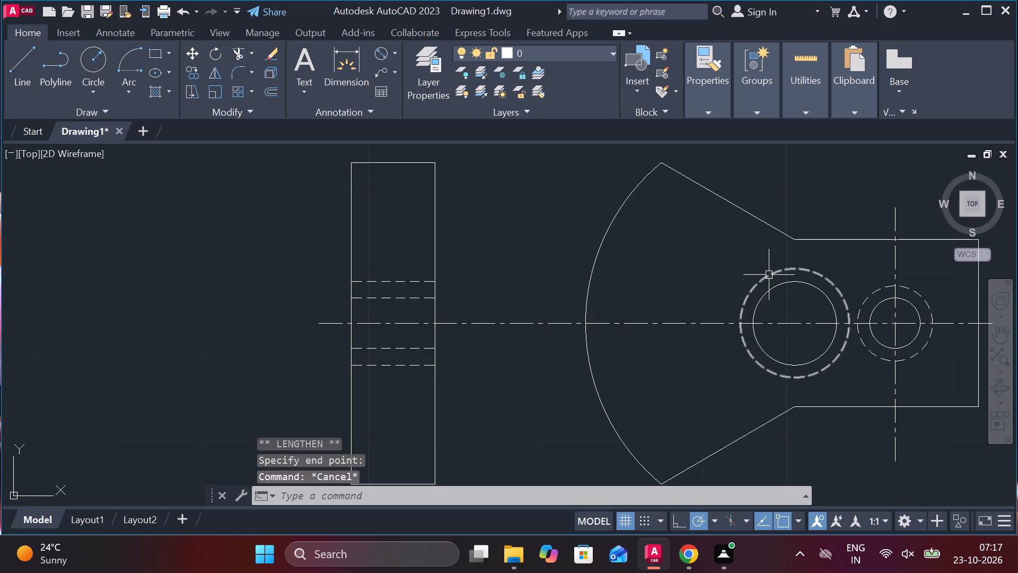
Draw a horizontal line across the side-view rectangle, level with the part's upper straight edge.
key(l)
key(Return)
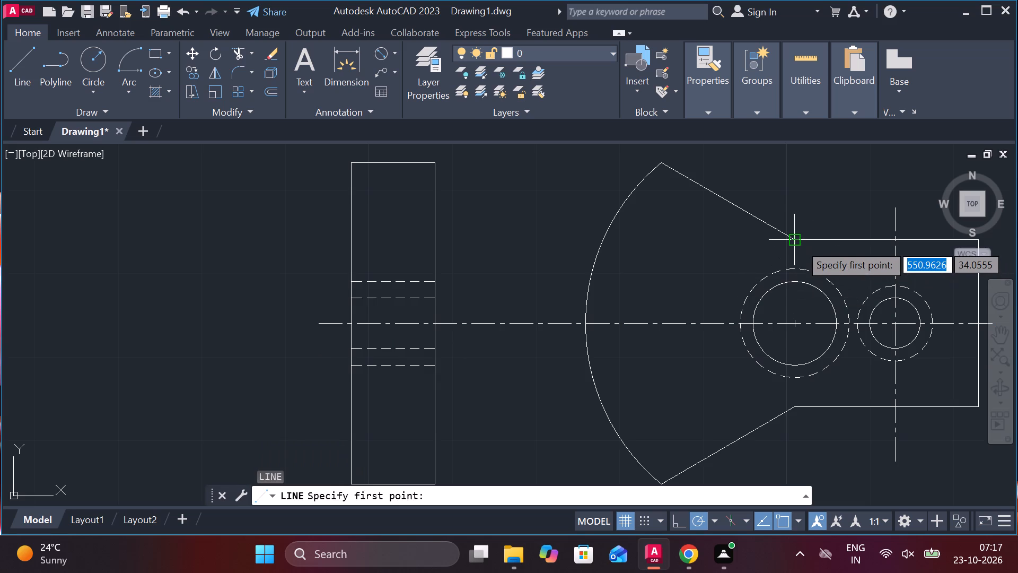
click(567, 245)
click(309, 239)
key(Escape)
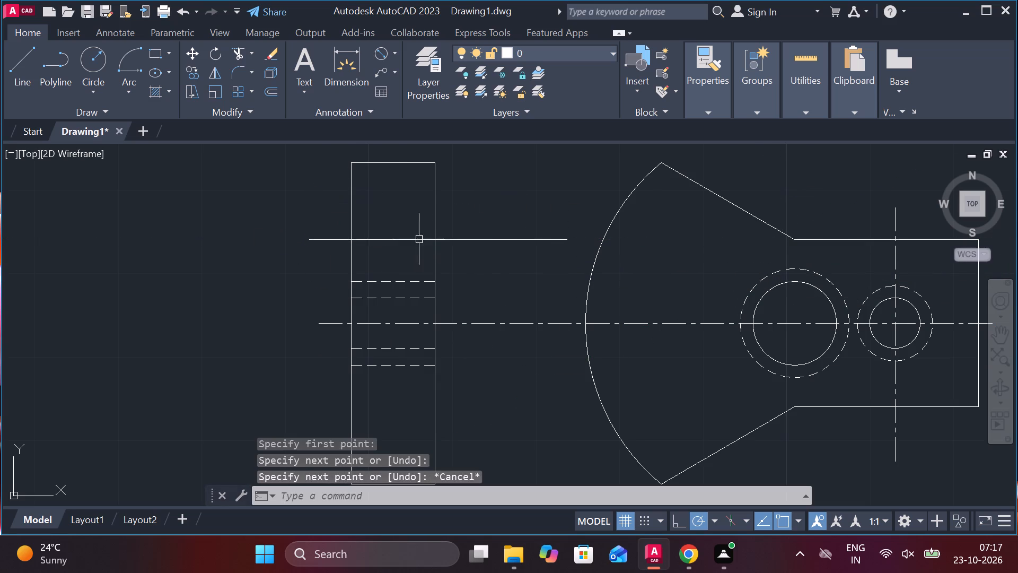
Mirror the new horizontal line about the horizontal centre line, keeping the original.
middle_drag(522, 384, 515, 362)
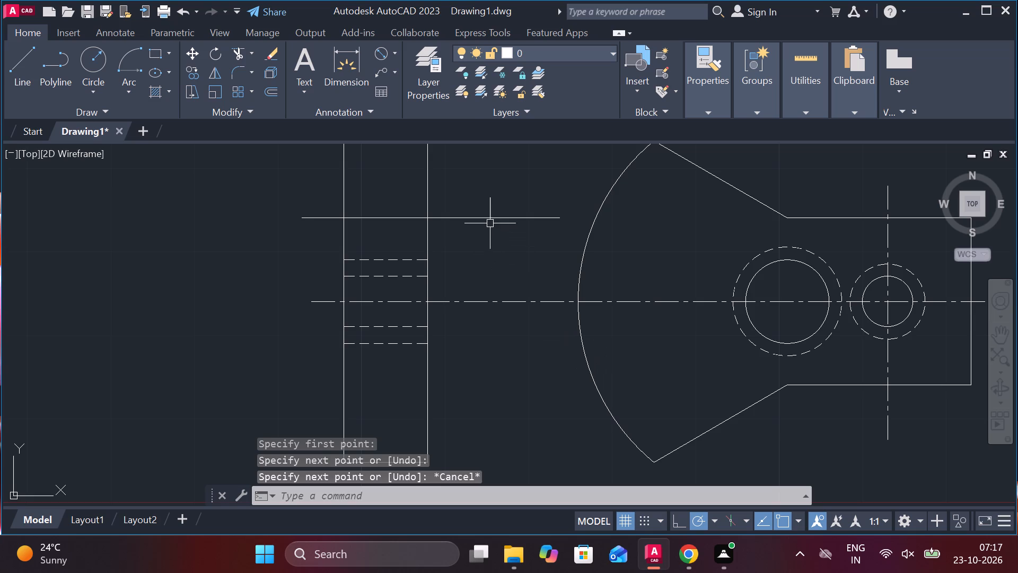
click(487, 219)
text(MI)
key(Return)
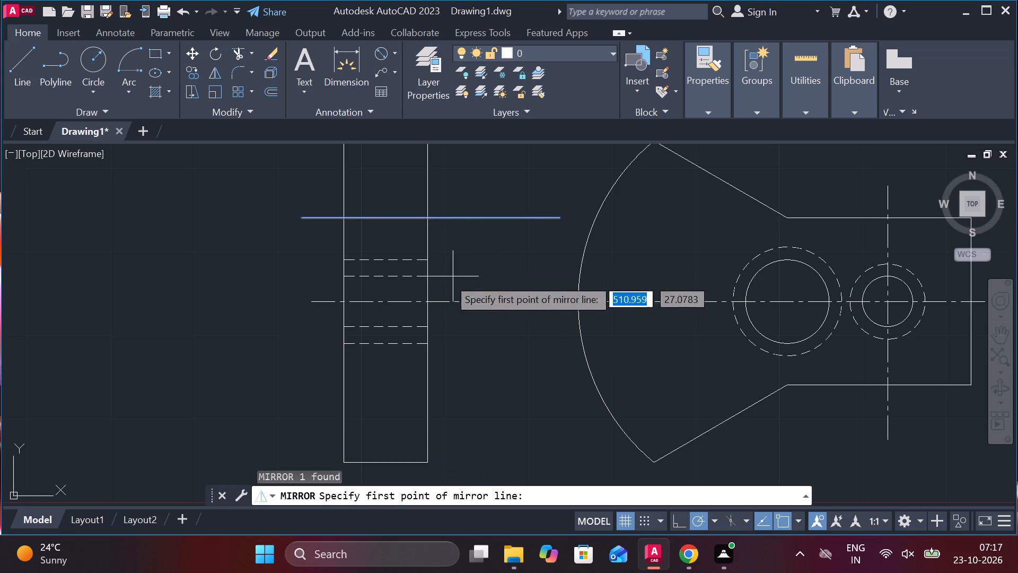
click(419, 303)
double_click(577, 301)
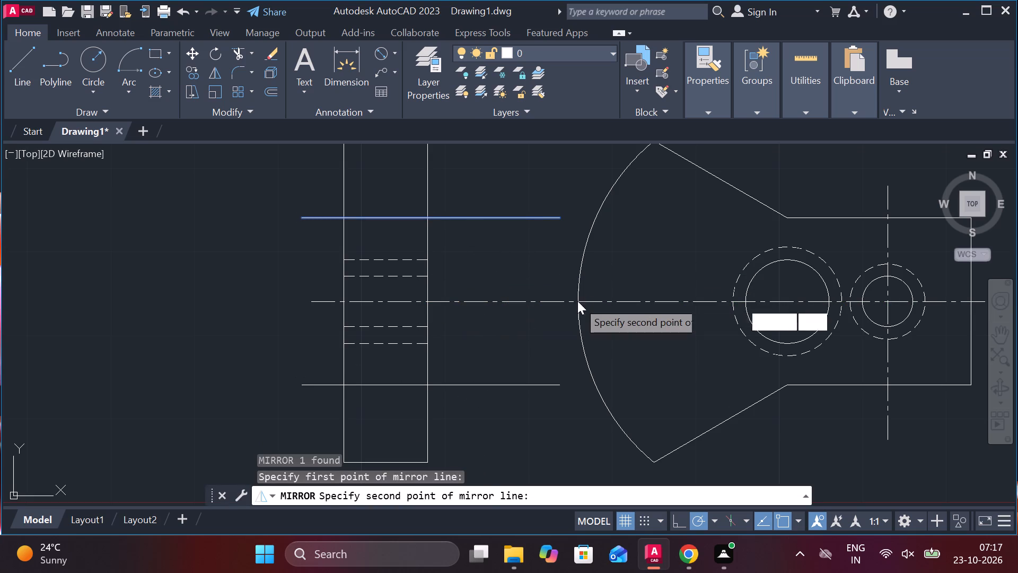
drag(611, 361, 577, 301)
Trim the two solid horizontal lines where they extend beyond both sides of the side-view rectangle.
text(TR)
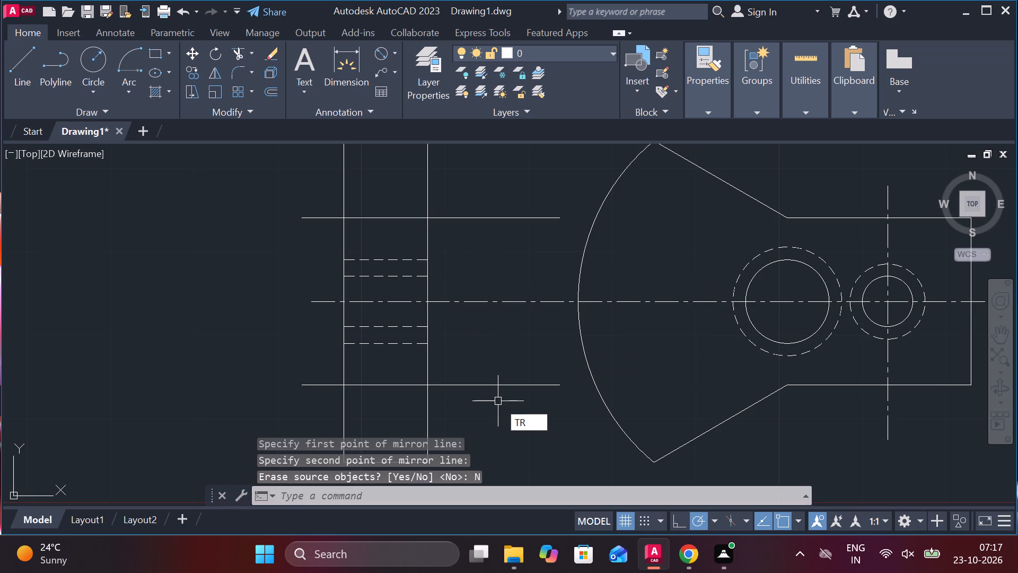
key(space)
drag(489, 182, 486, 219)
drag(471, 322, 481, 393)
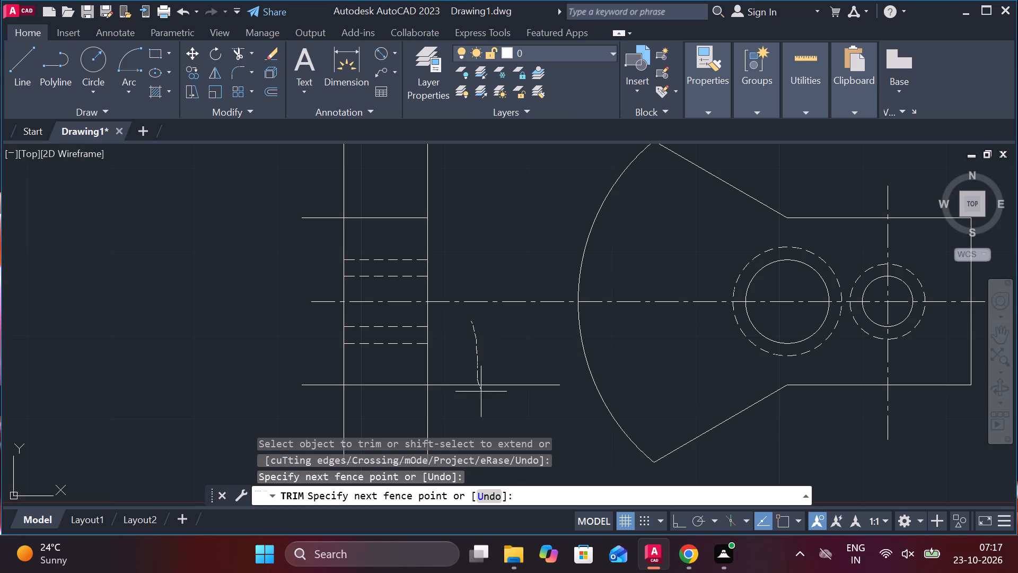
drag(481, 393, 485, 409)
click(324, 221)
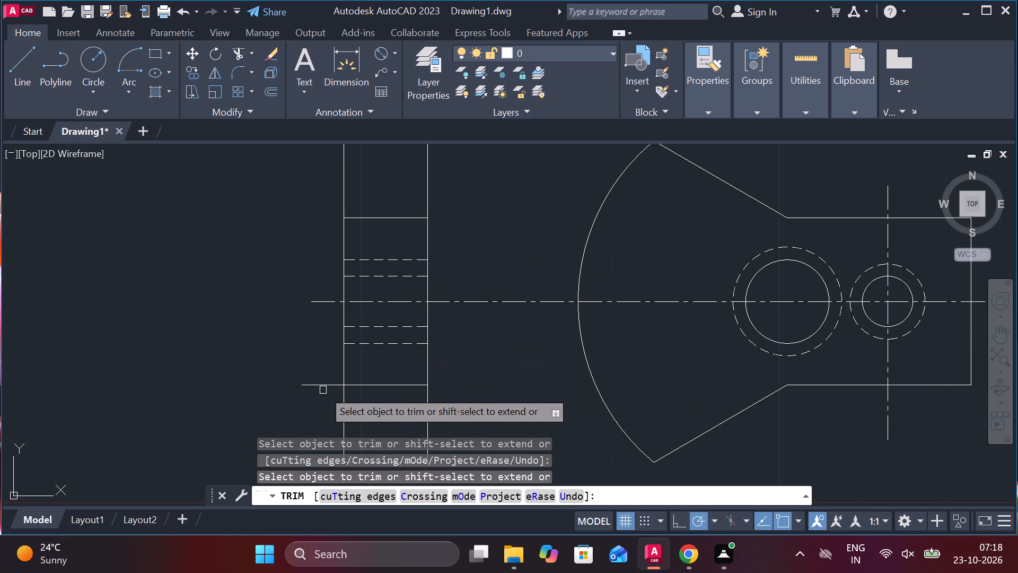
click(308, 381)
click(312, 392)
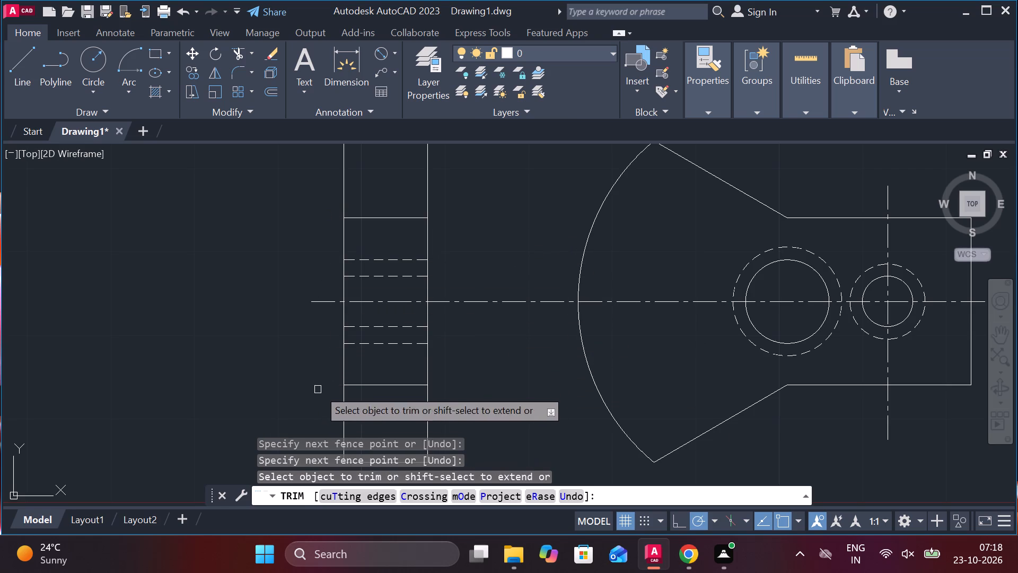
scroll(303, 355, down, 1)
scroll(303, 355, up, 1)
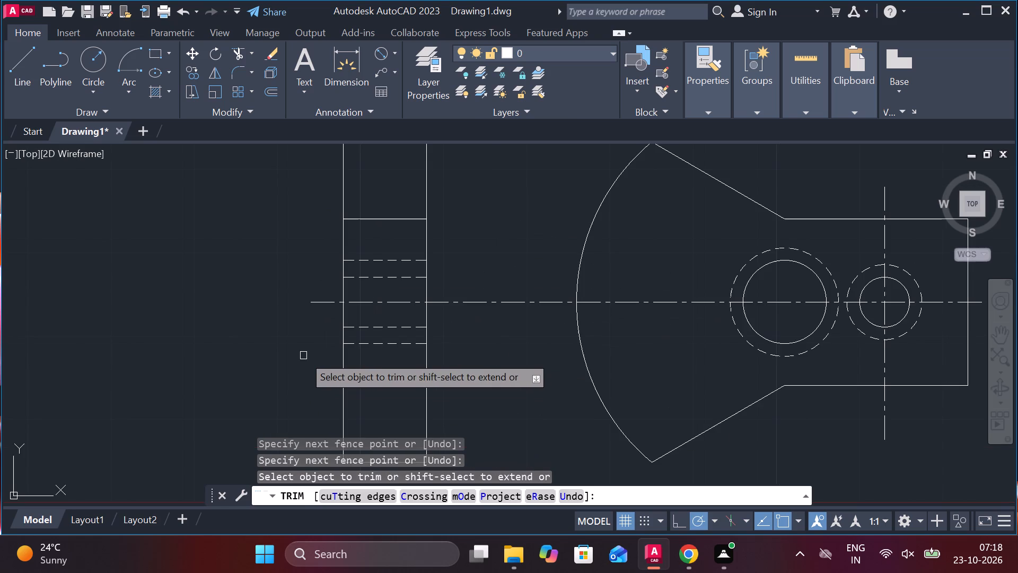
scroll(303, 355, up, 1)
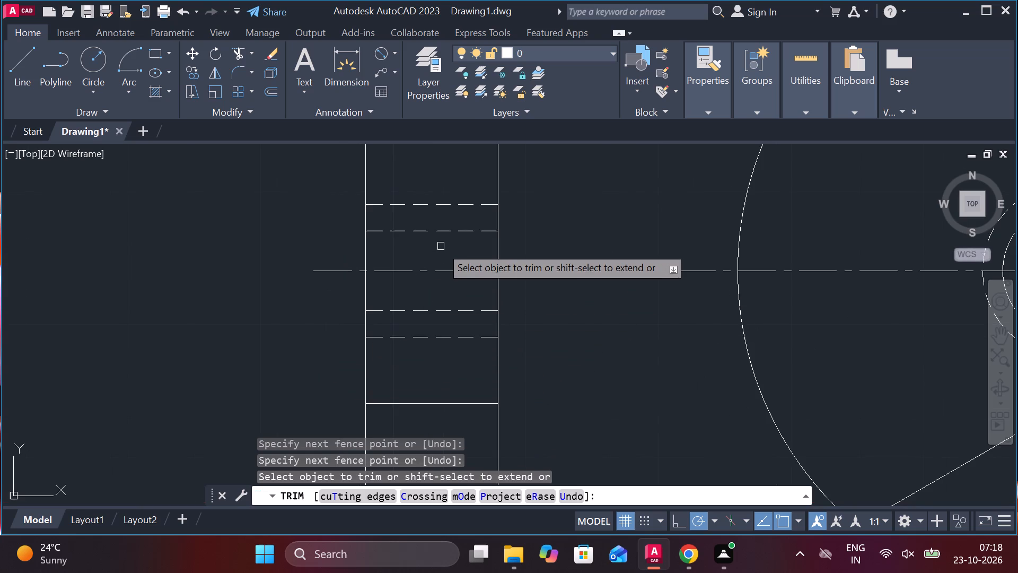
key(Escape)
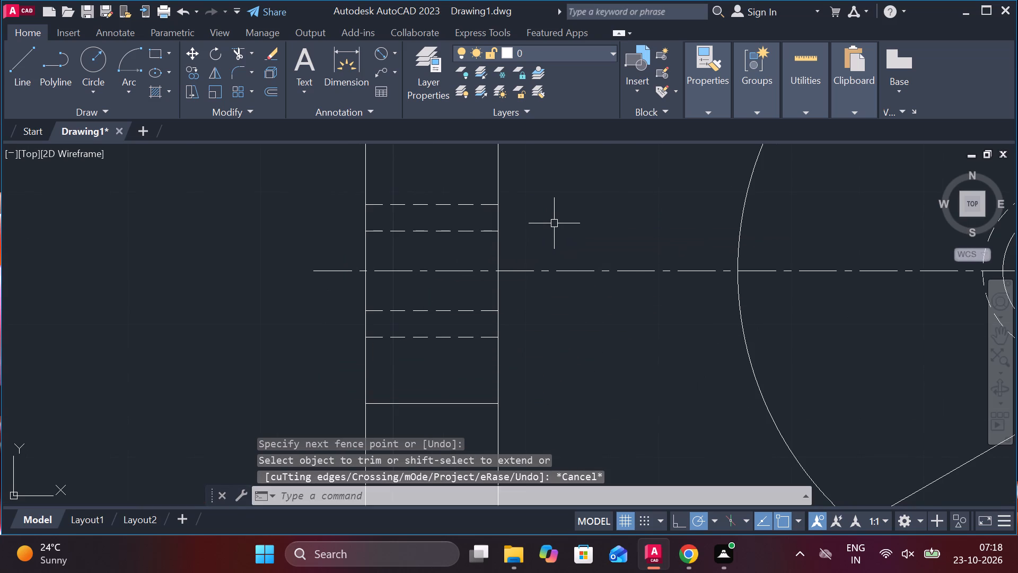
Draw a vertical line between the midpoints of the two inner dashed lines in the side view.
key(l)
key(Return)
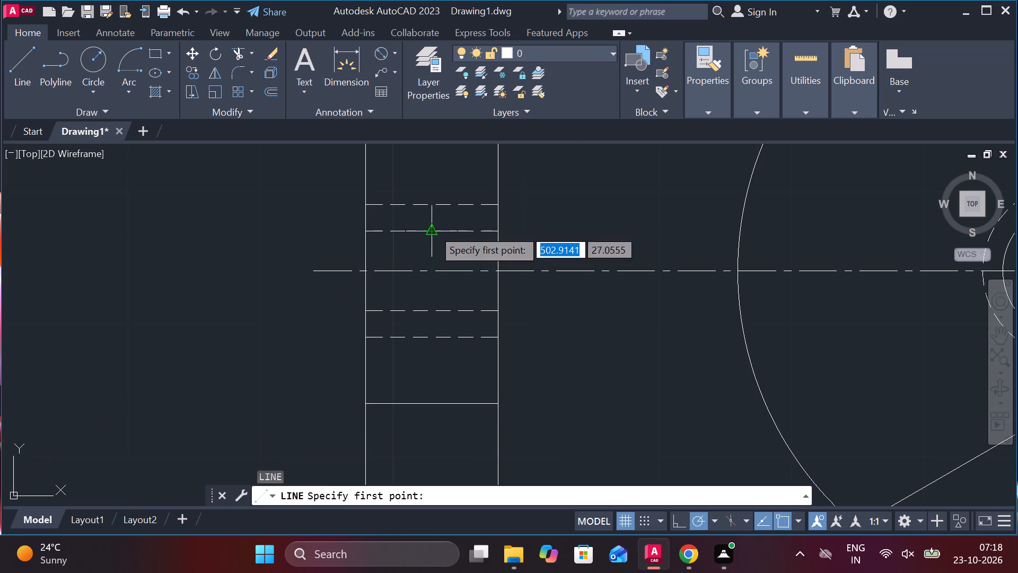
click(433, 229)
click(432, 307)
key(Escape)
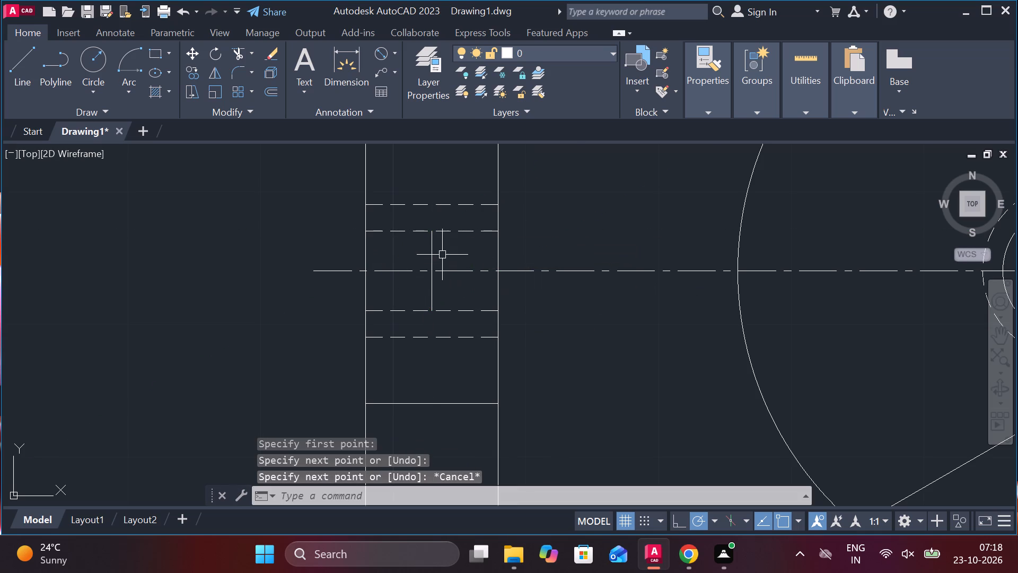
Offset the short vertical line in the side view by 3 to each side.
click(432, 250)
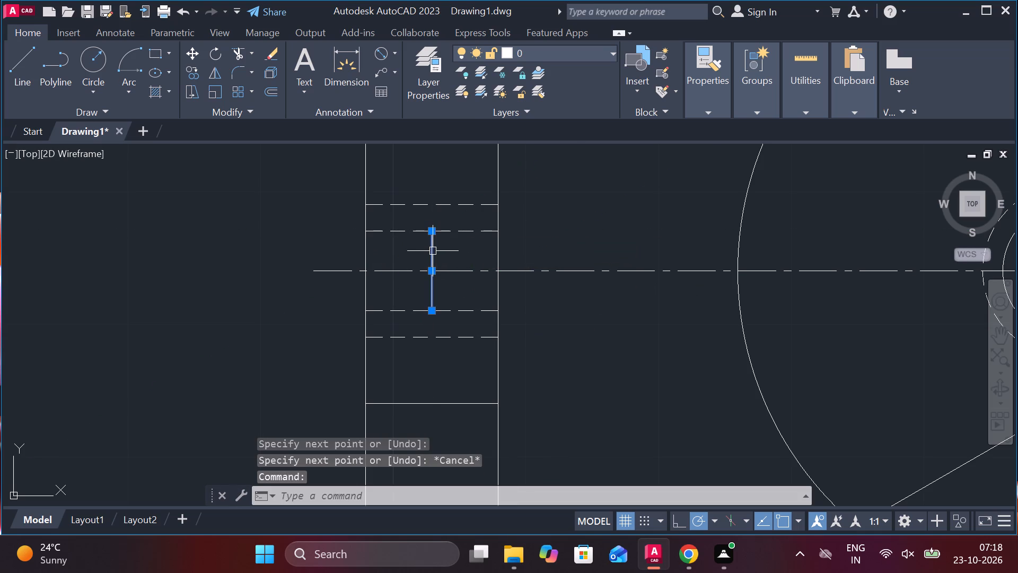
key(o)
key(Return)
key(Return)
key(3)
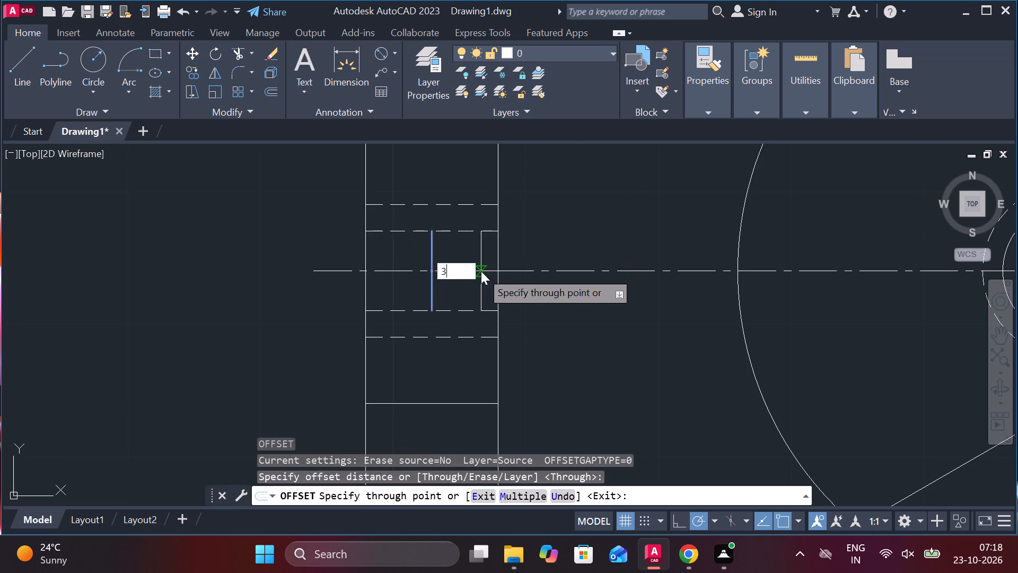
key(Return)
click(429, 259)
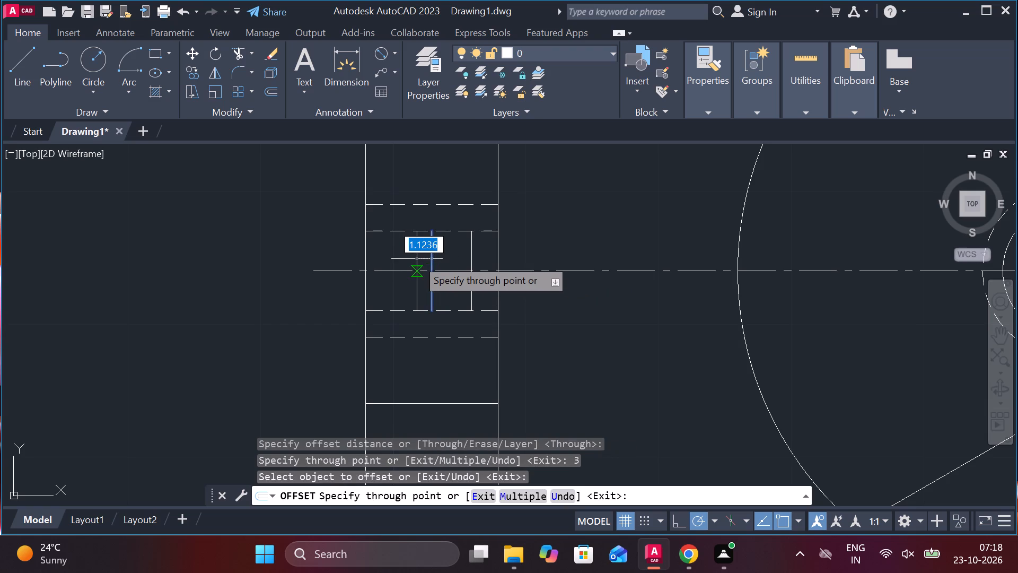
key(3)
key(Return)
key(Escape)
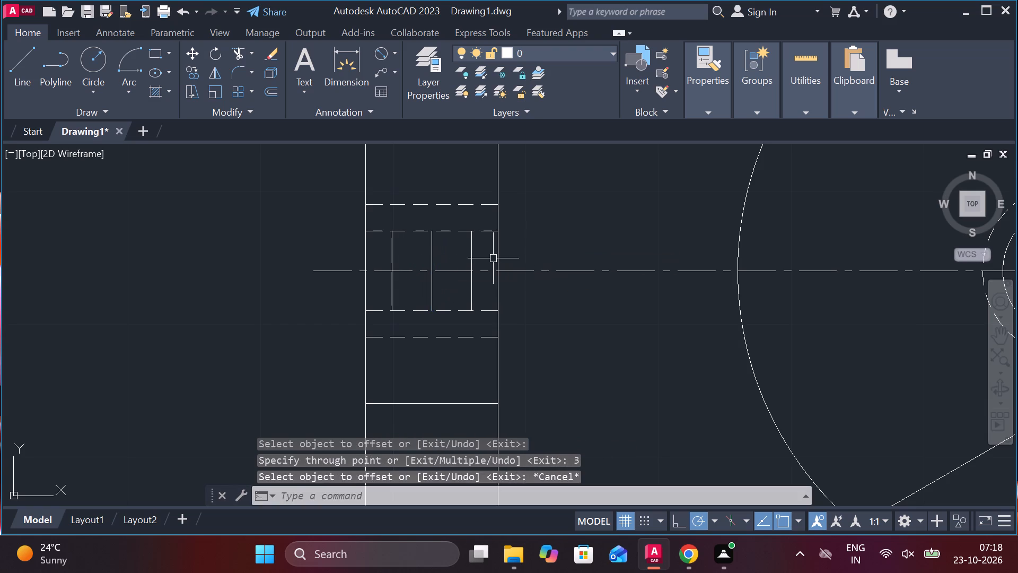
Draw diagonal lines from the upper ends of the two offset lines to the ends of the uppermost dashed line.
key(l)
key(Return)
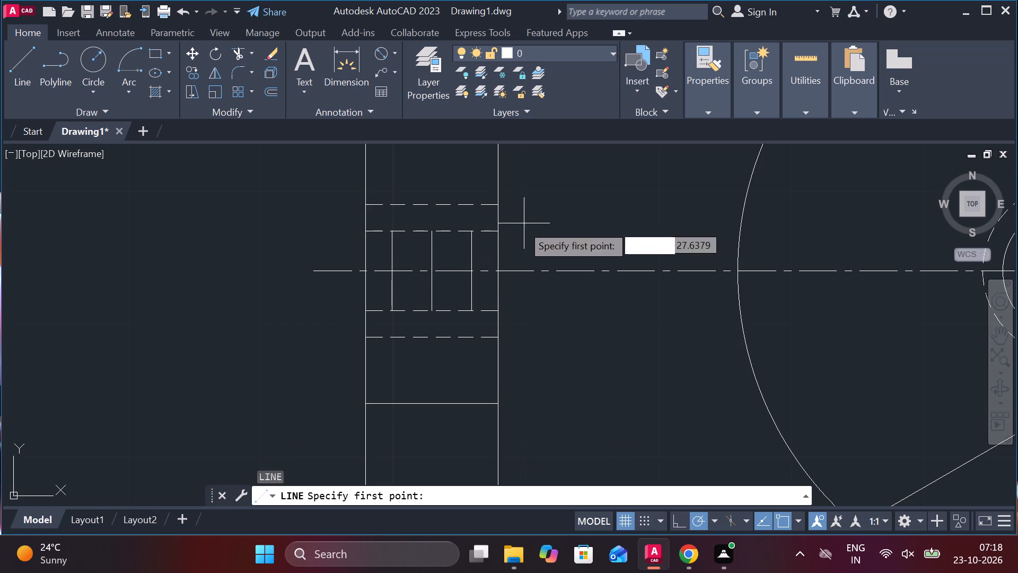
click(470, 230)
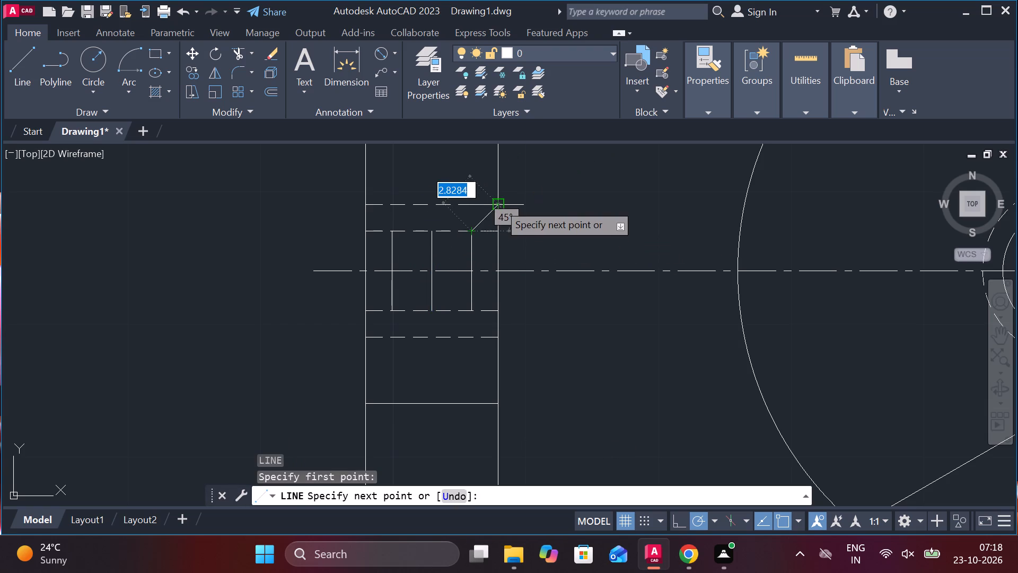
click(498, 203)
key(Escape)
key(space)
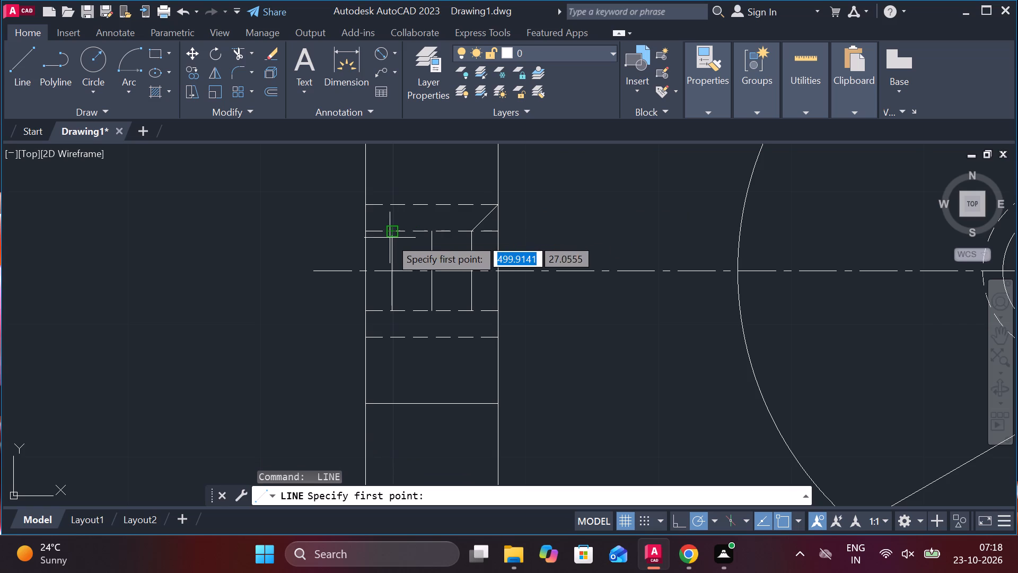
click(393, 232)
click(368, 209)
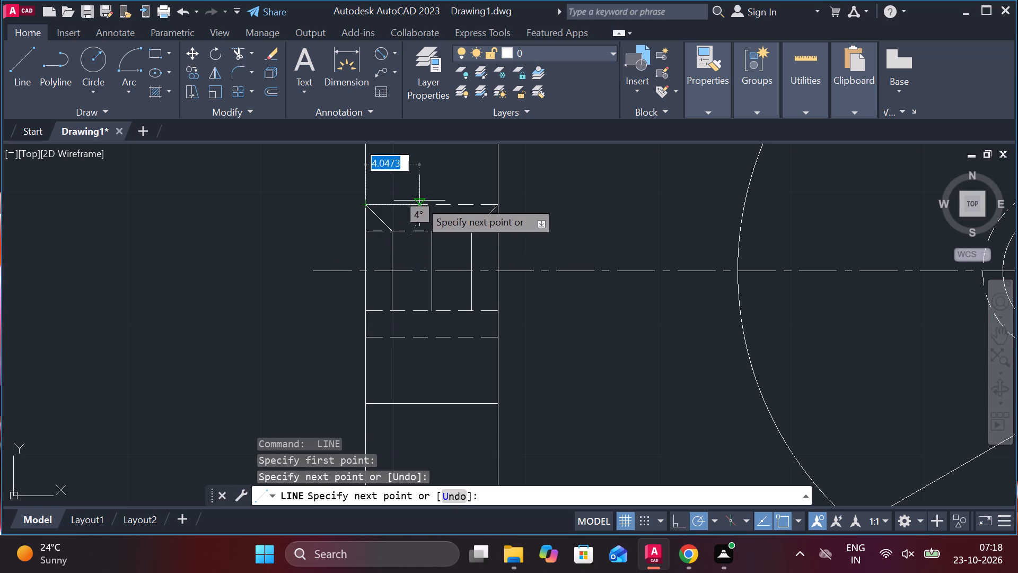
key(Escape)
Draw diagonal lines from the lower ends of the two offset lines to the ends of the lowest dashed line.
key(space)
click(395, 303)
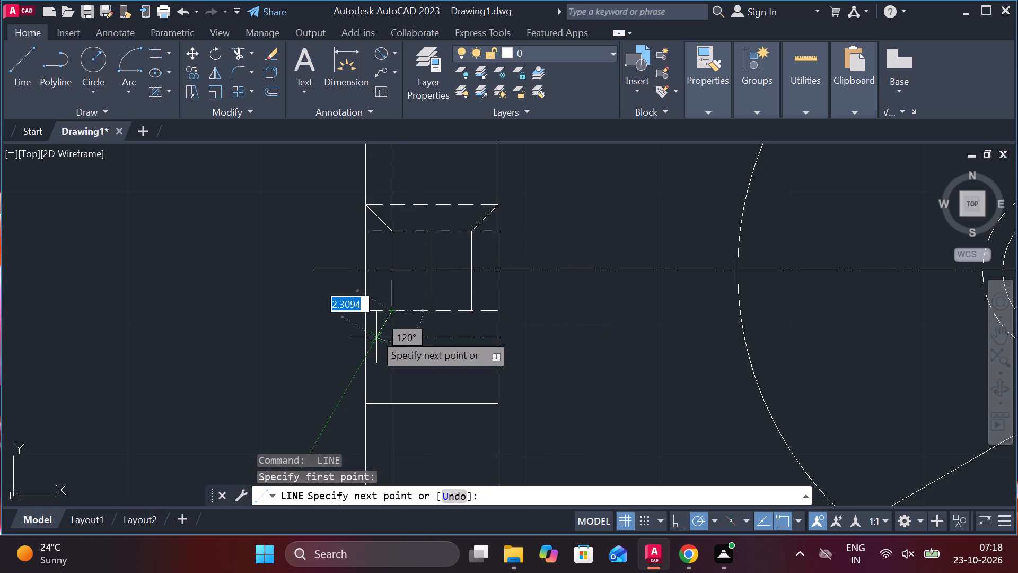
click(368, 336)
key(space)
key(space)
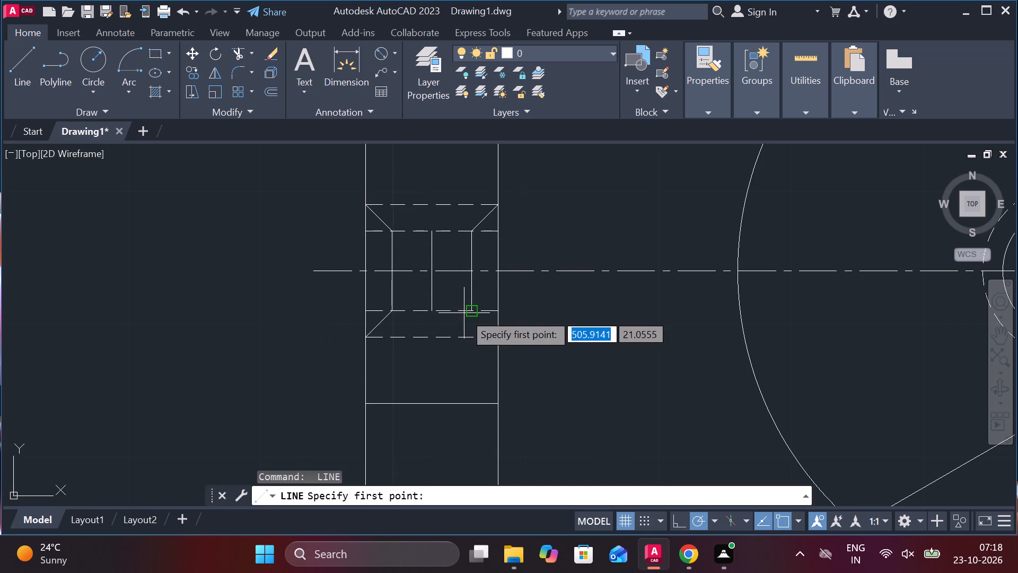
click(467, 313)
click(507, 345)
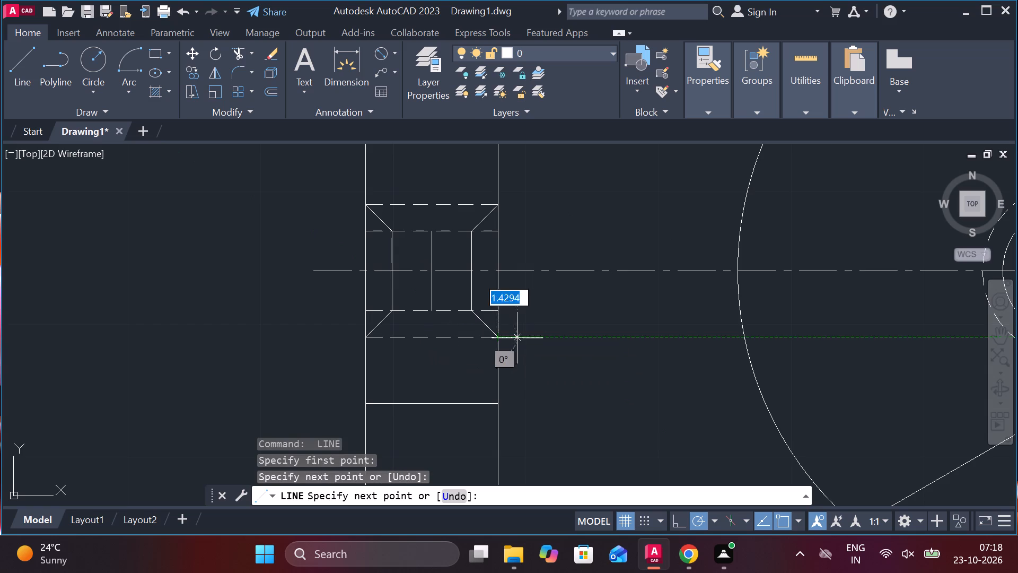
key(Escape)
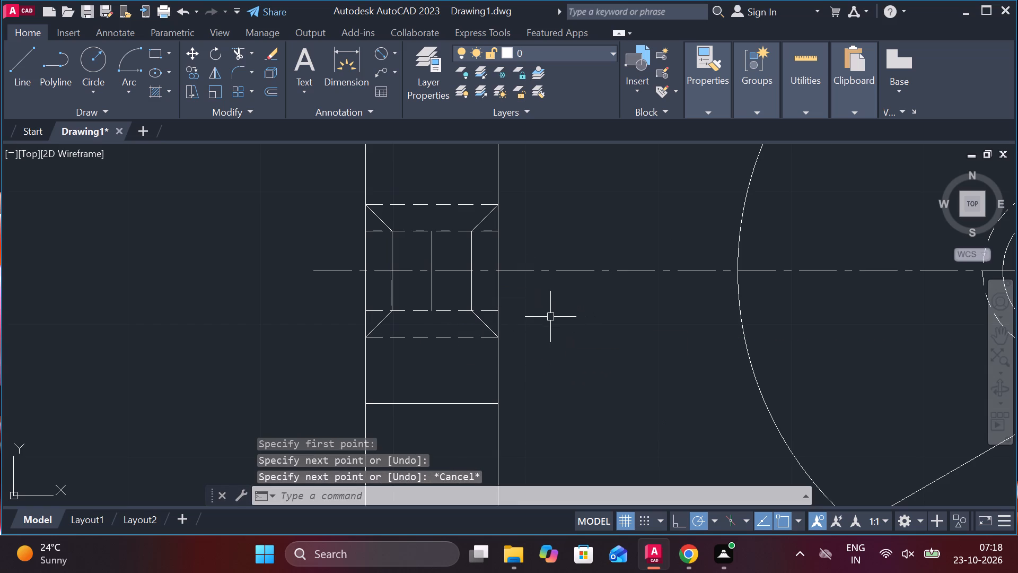
Change the linetype of the two inner vertical lines and four diagonal lines in the side view to DASHED.
click(386, 218)
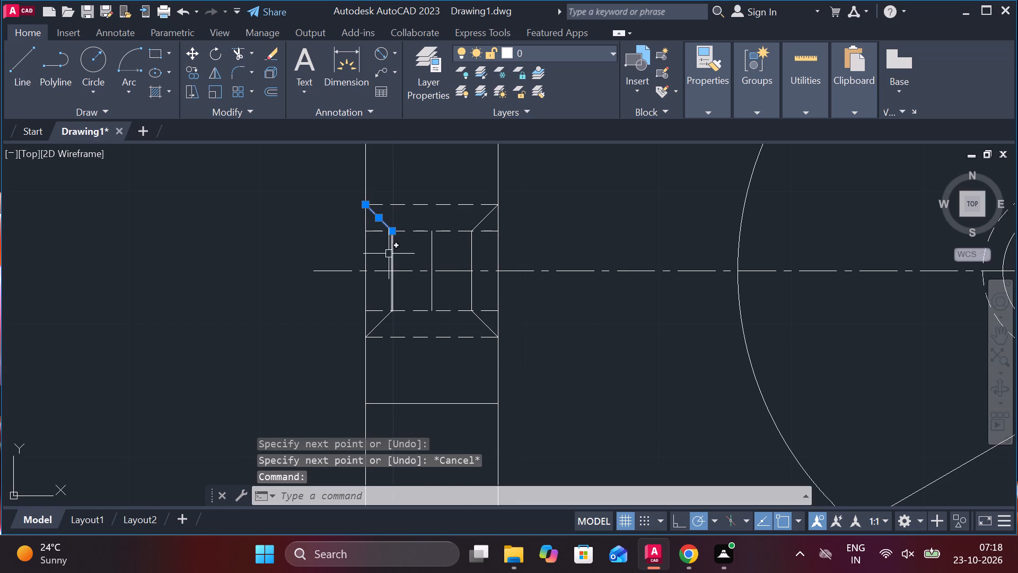
click(389, 254)
click(474, 247)
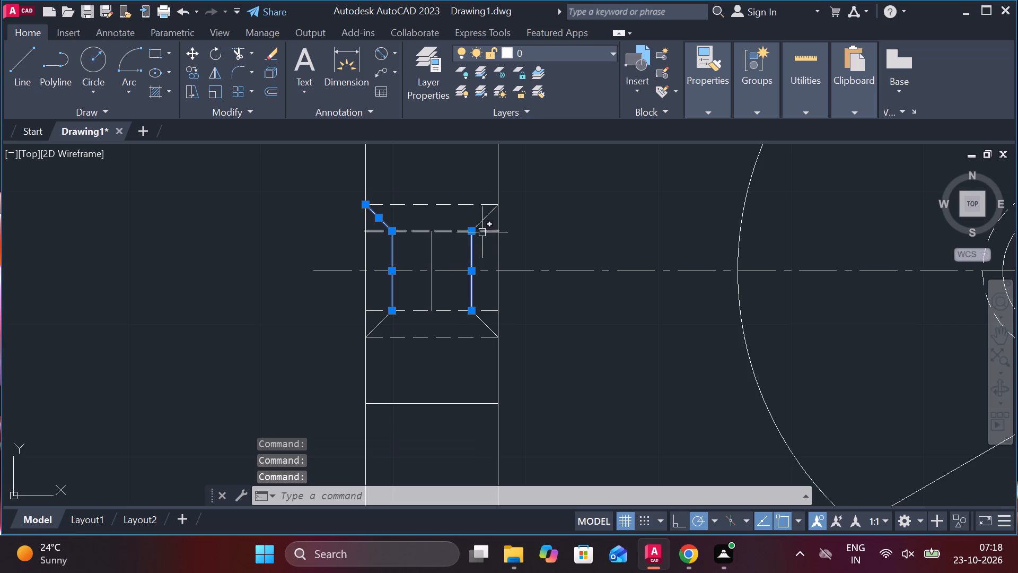
click(482, 222)
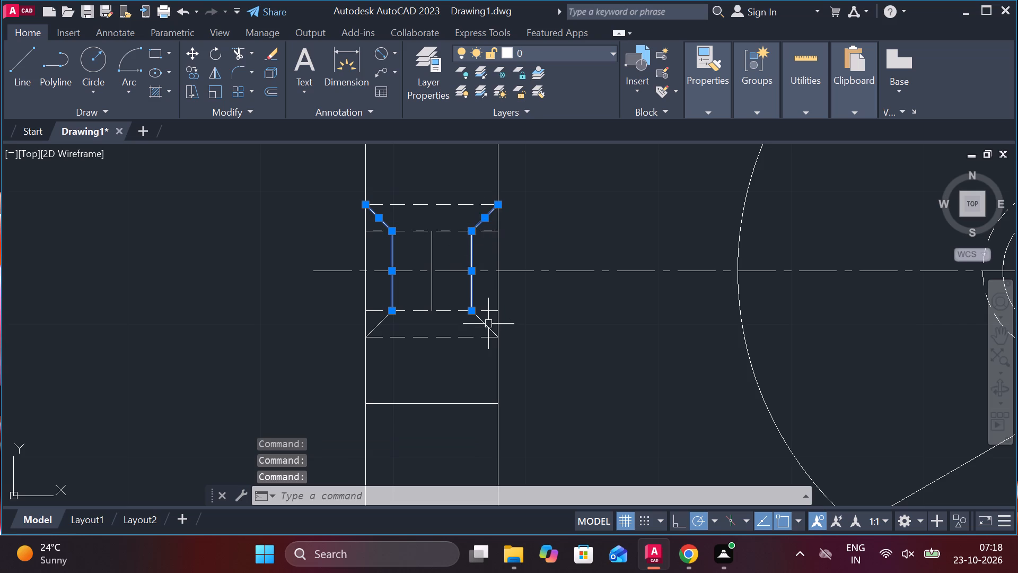
click(488, 324)
click(384, 325)
click(696, 112)
click(770, 162)
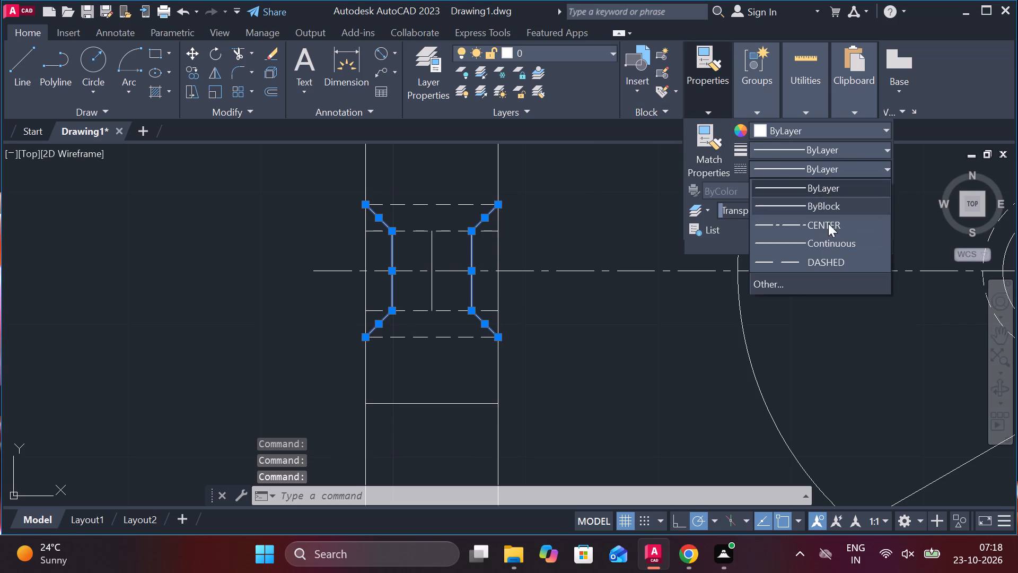
click(796, 255)
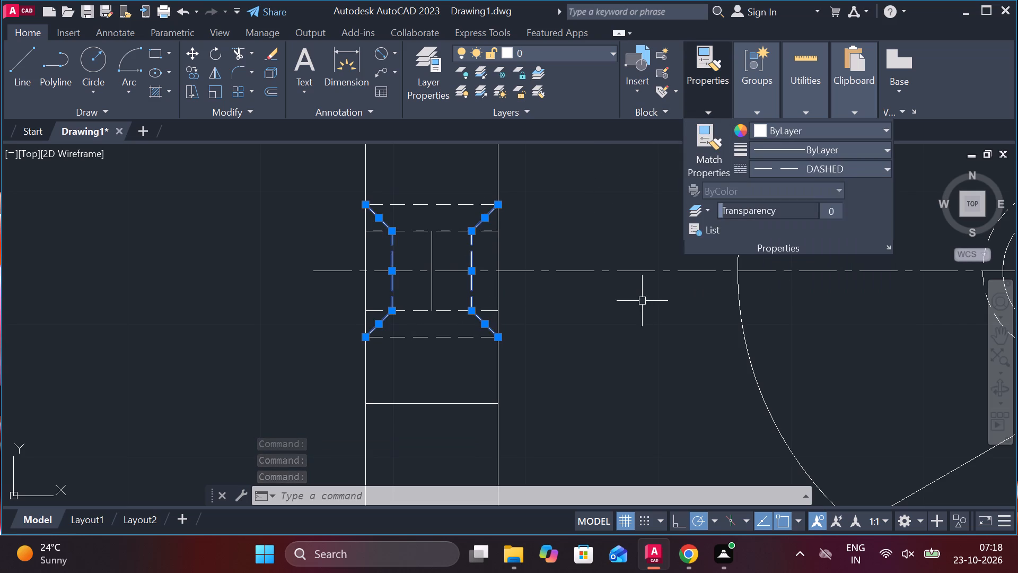
key(Escape)
Add a linear dimension for the side view's width above its top edge.
scroll(642, 313, down, 2)
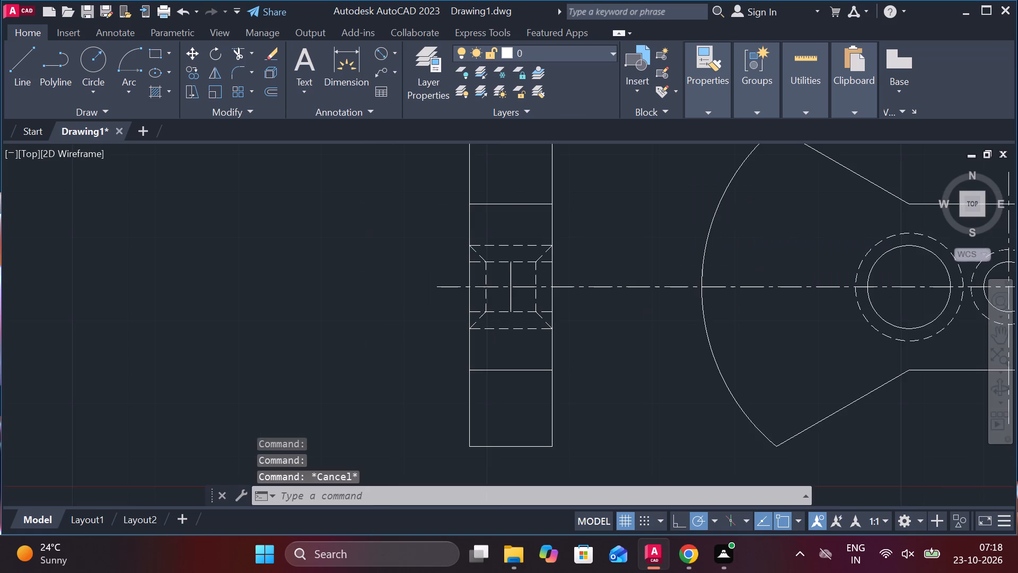
click(398, 46)
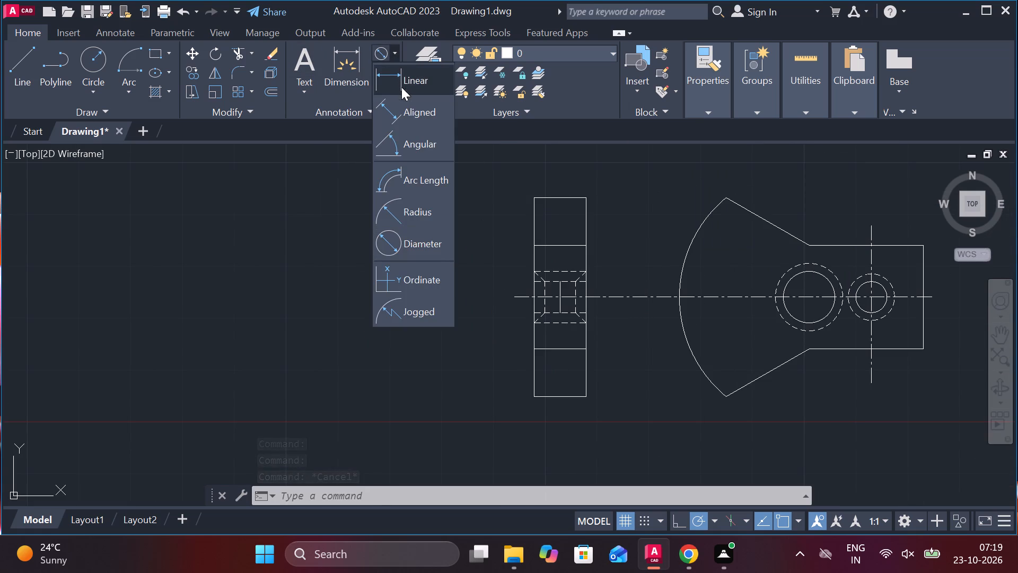
click(394, 81)
click(533, 198)
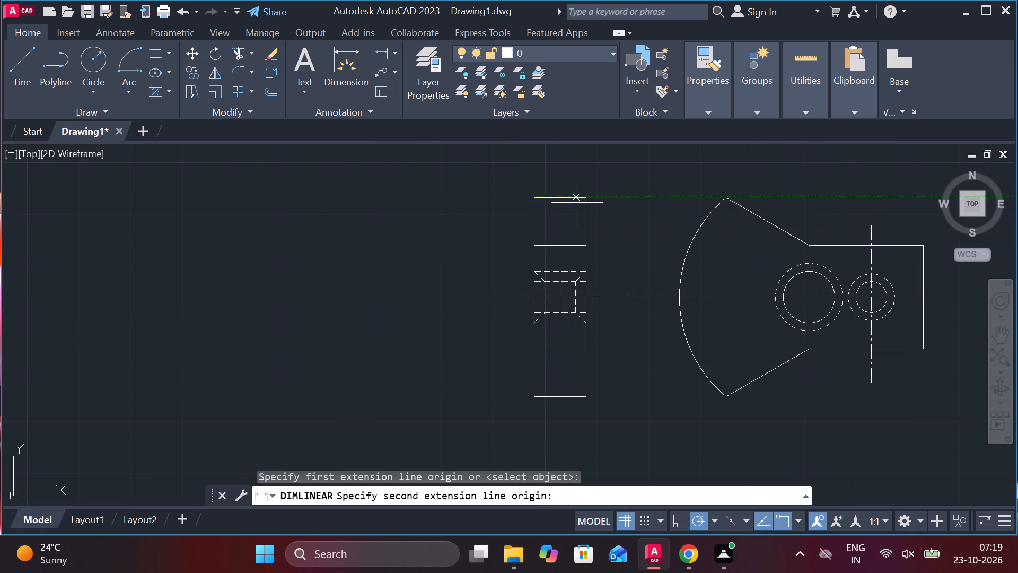
click(581, 203)
click(574, 176)
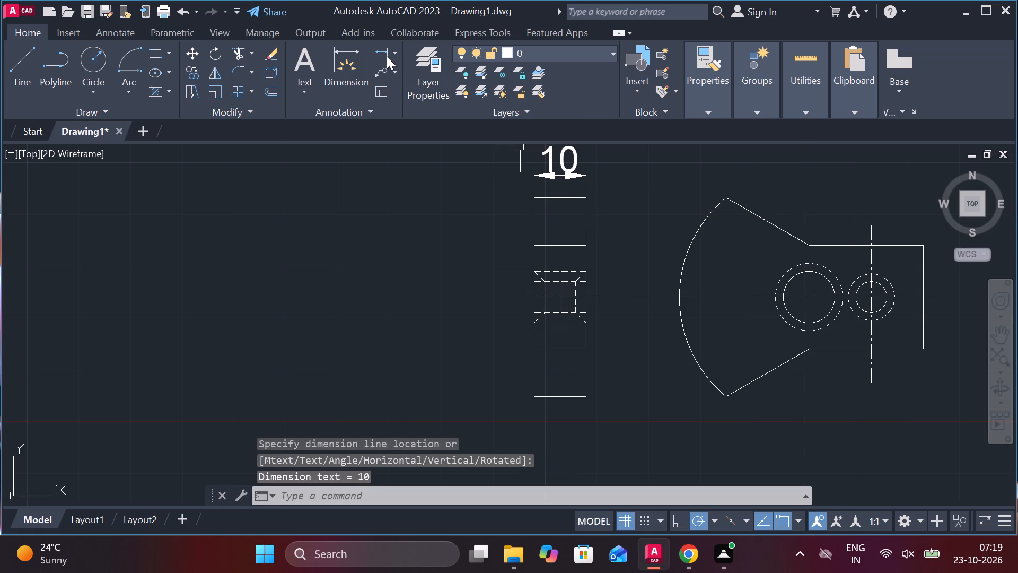
Add a radius dimension to the large arc at the flared end, placed inside the part.
click(392, 54)
click(407, 208)
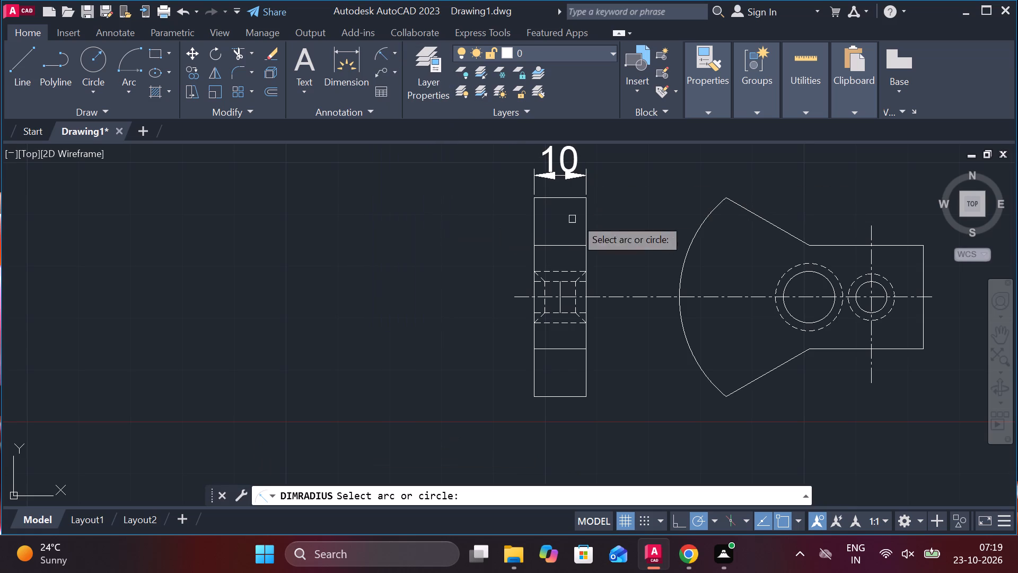
click(703, 219)
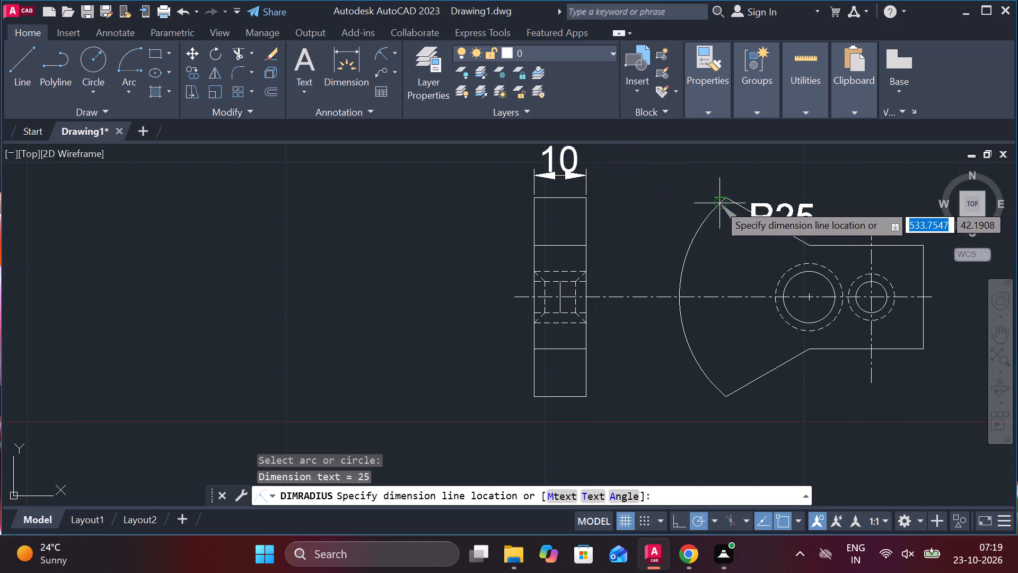
click(710, 334)
Add a horizontal linear dimension between the centres of the two holes, placed above the part.
middle_drag(712, 334, 477, 279)
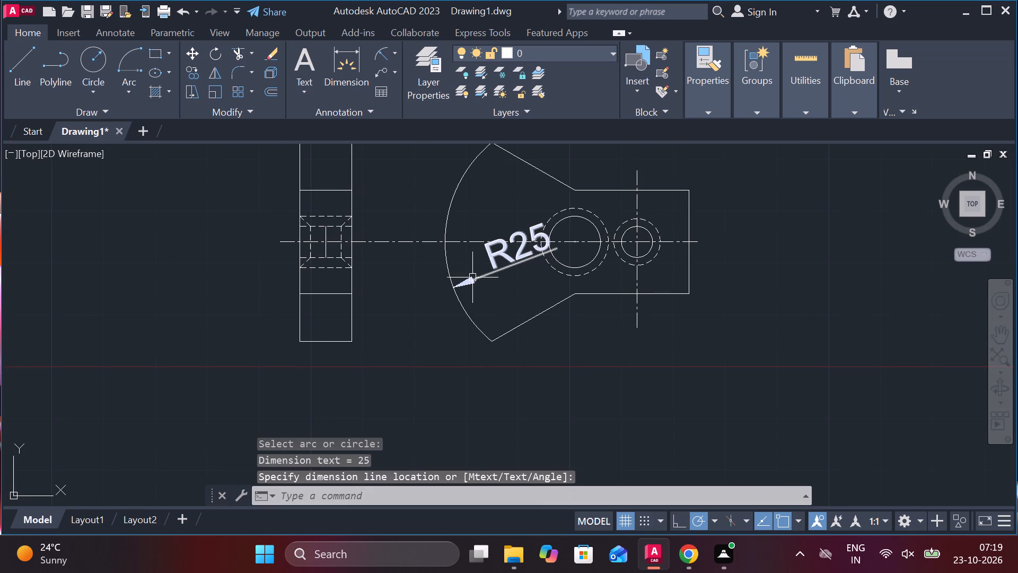
click(400, 59)
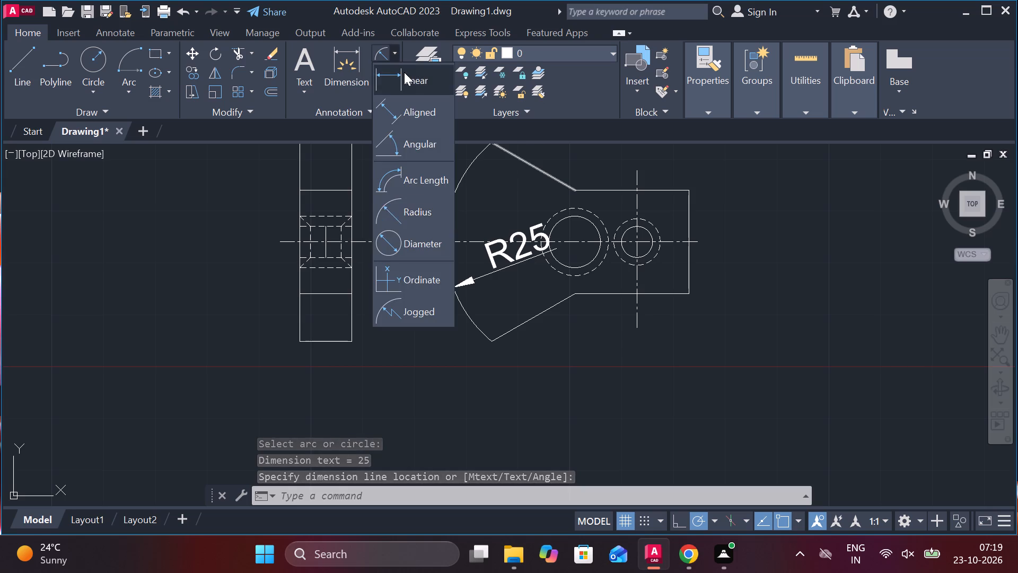
click(404, 72)
click(582, 245)
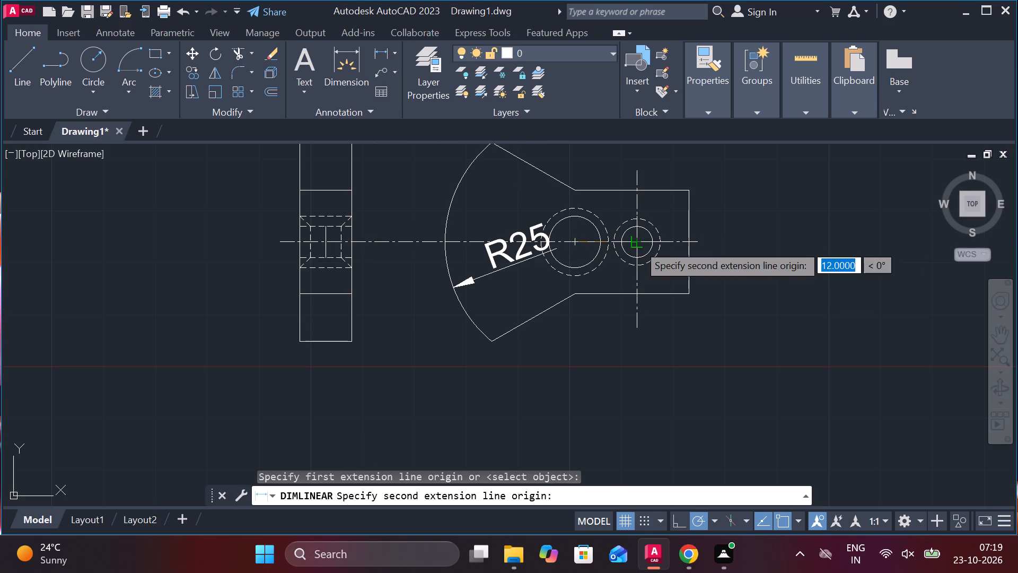
click(638, 244)
middle_drag(594, 175, 578, 224)
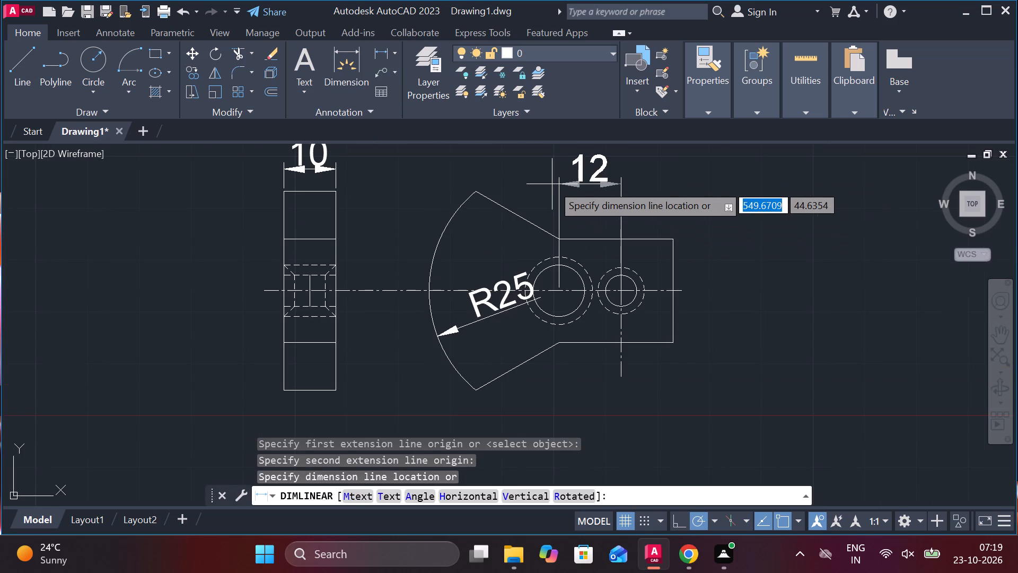
click(552, 184)
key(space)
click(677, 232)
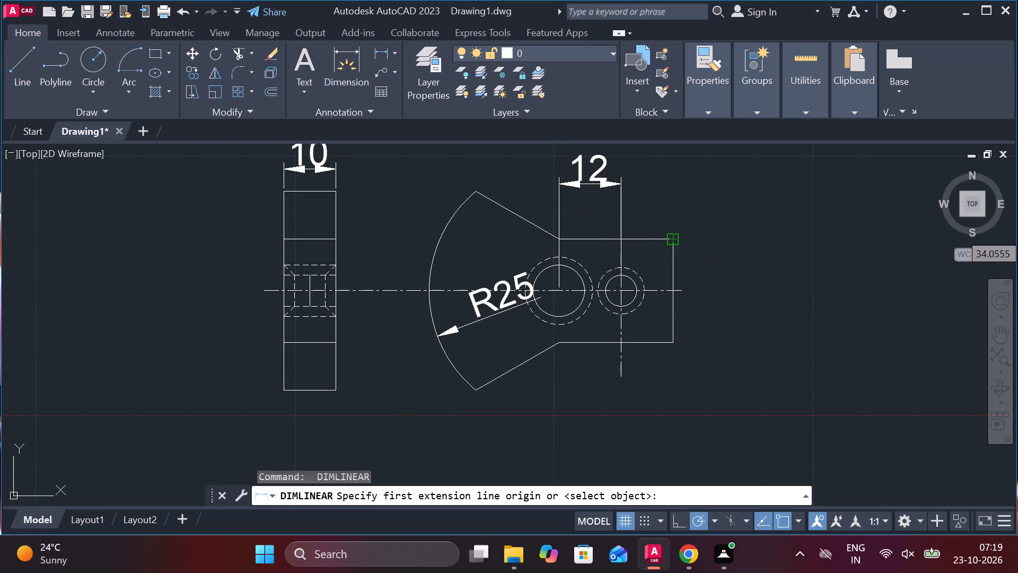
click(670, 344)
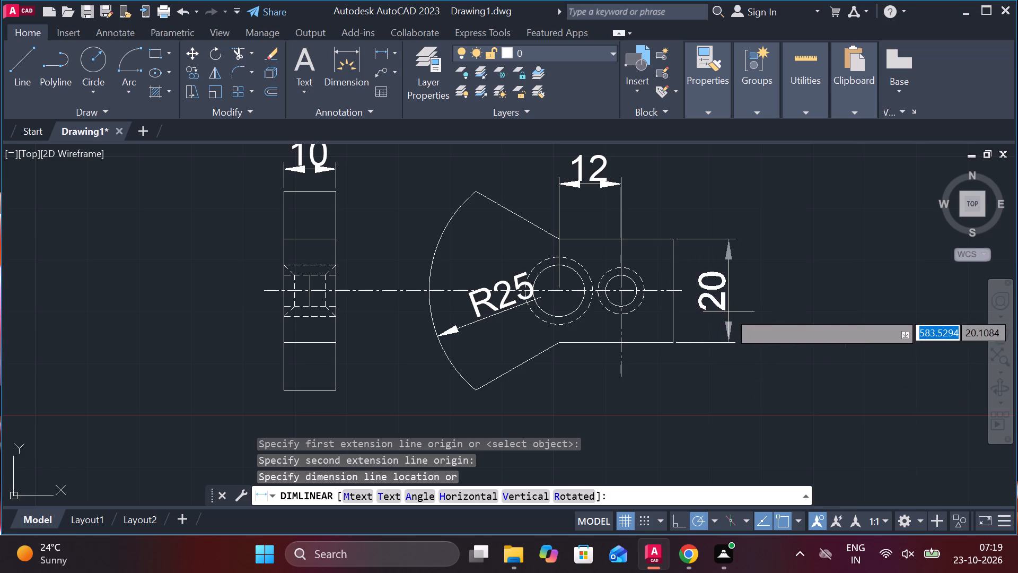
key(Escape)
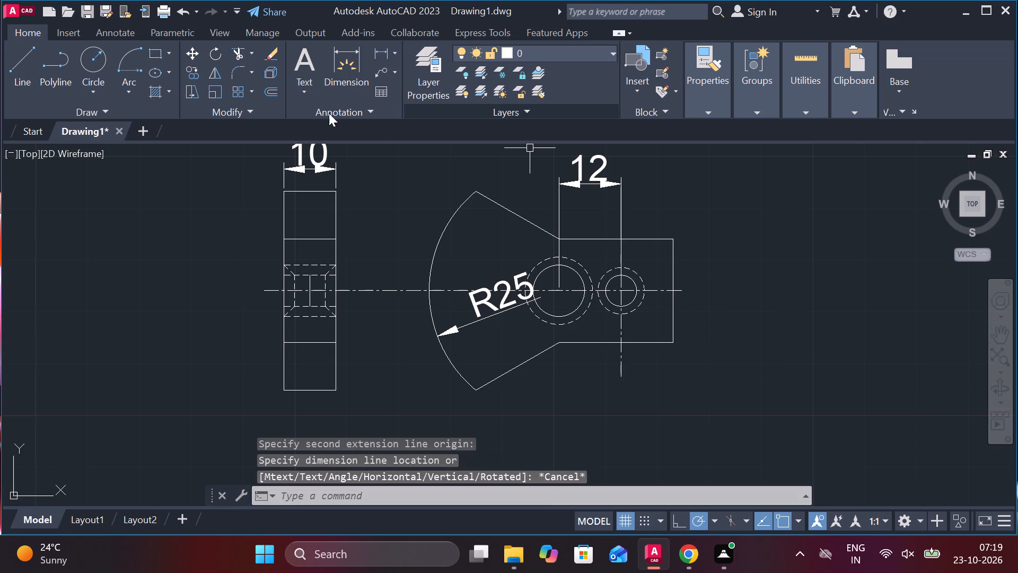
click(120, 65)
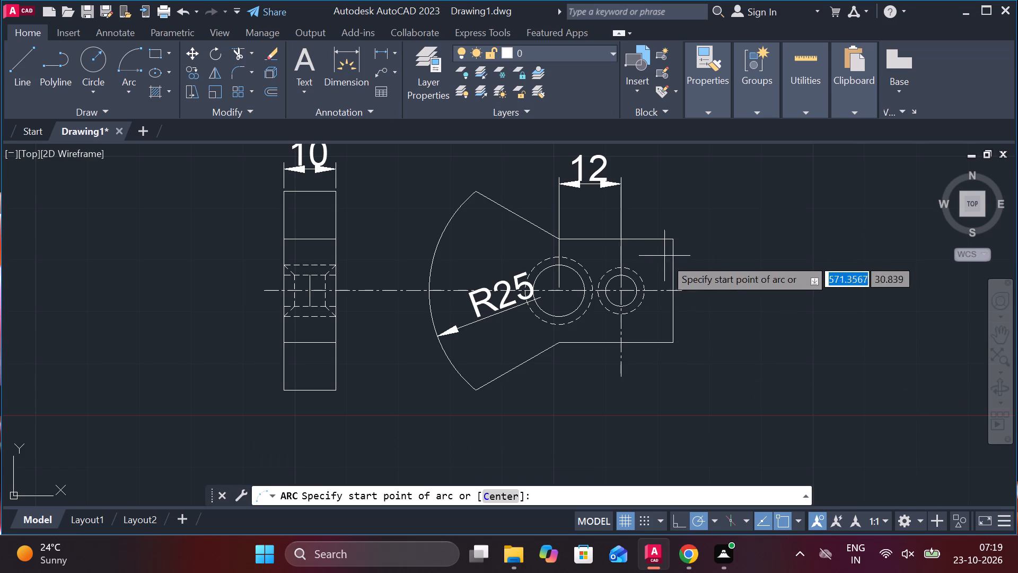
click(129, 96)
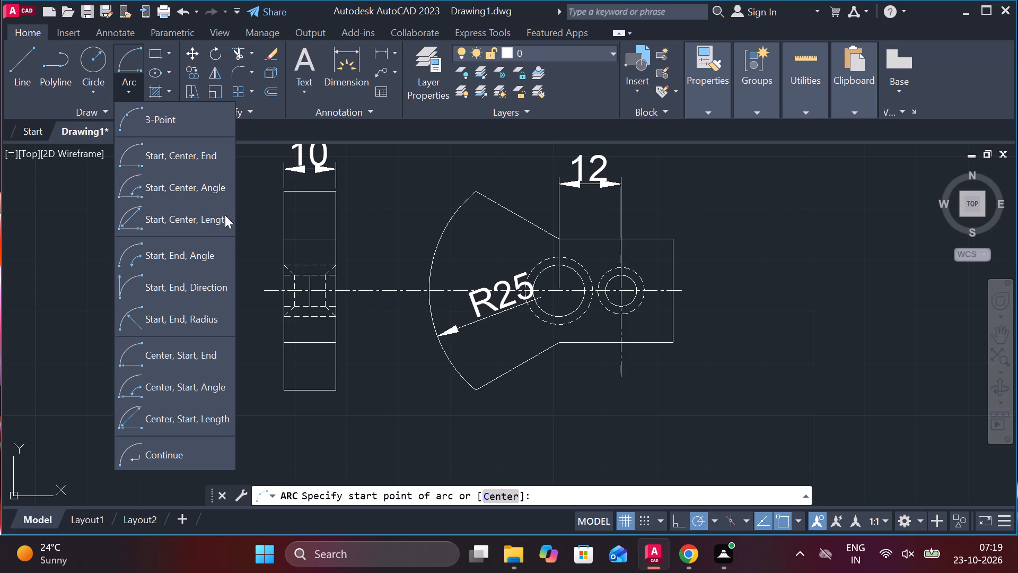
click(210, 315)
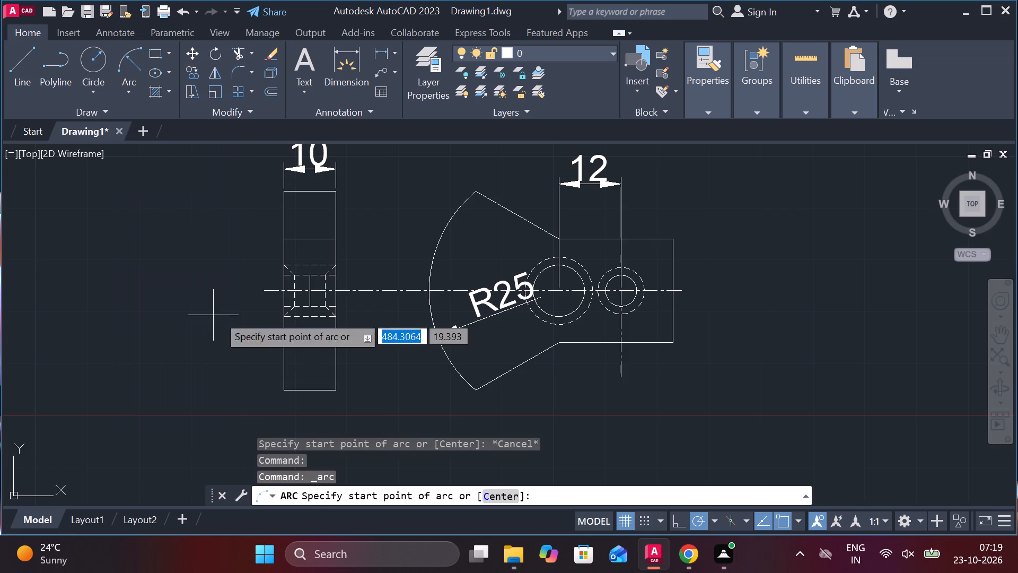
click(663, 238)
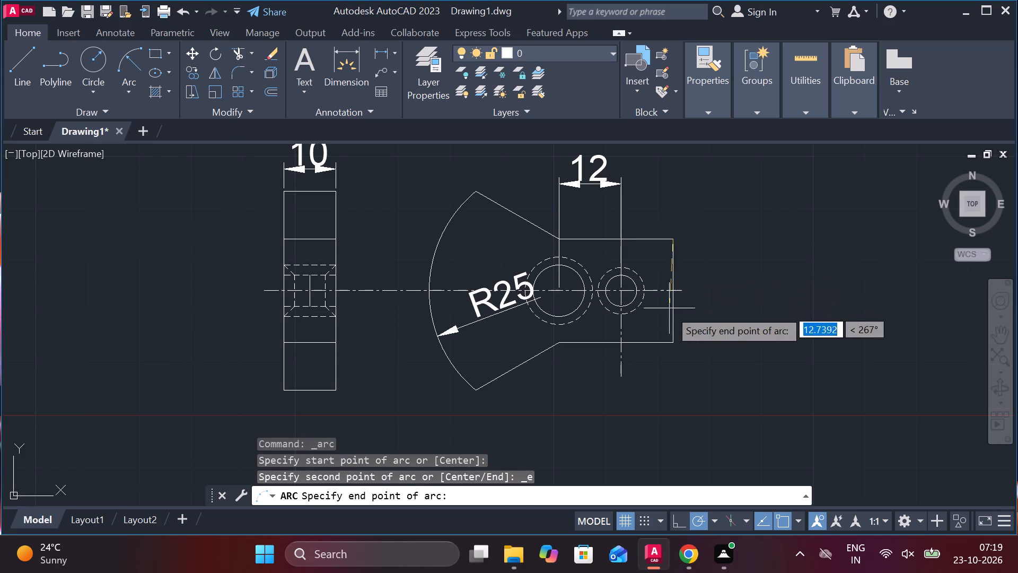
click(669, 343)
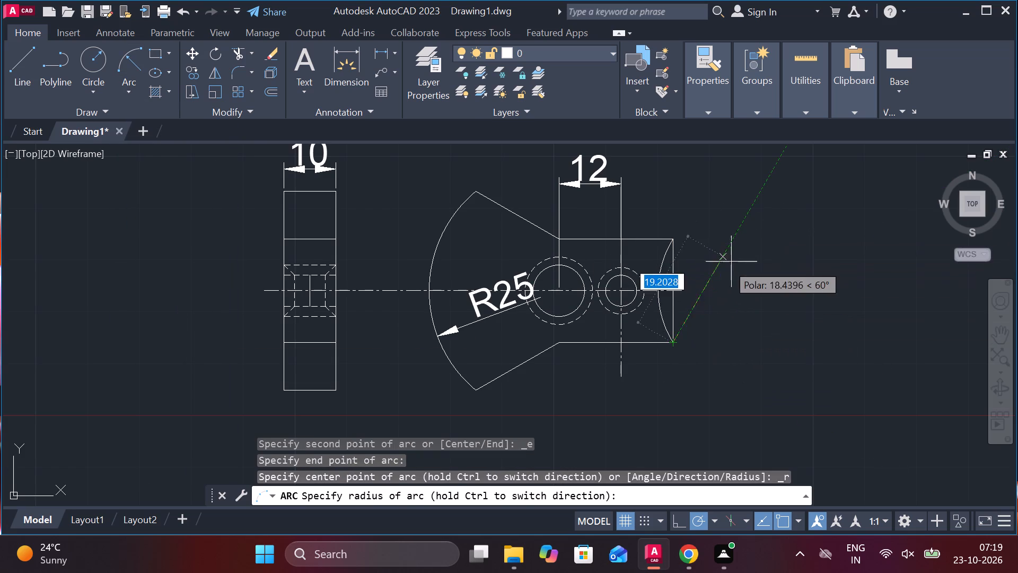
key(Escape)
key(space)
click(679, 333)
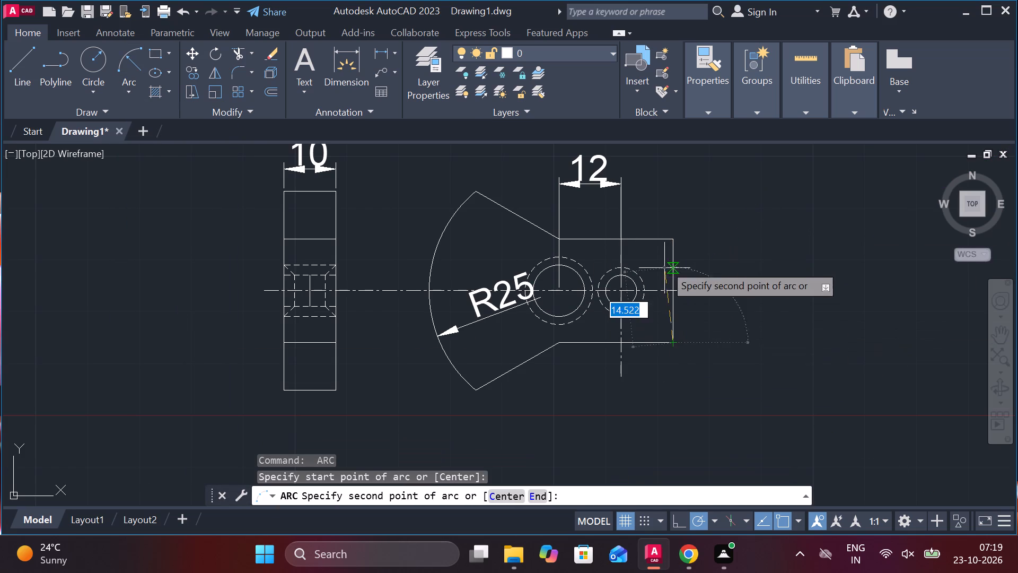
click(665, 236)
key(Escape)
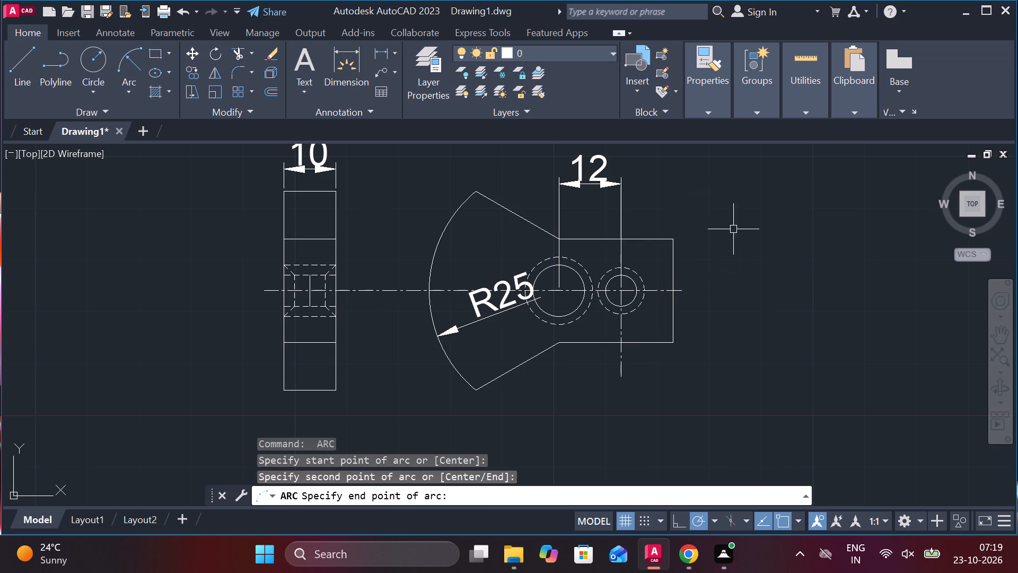
Draw a three-point arc from the lower corner of the narrow end through its upper corner, ending about 10.5 beyond it at 120°.
key(space)
click(672, 342)
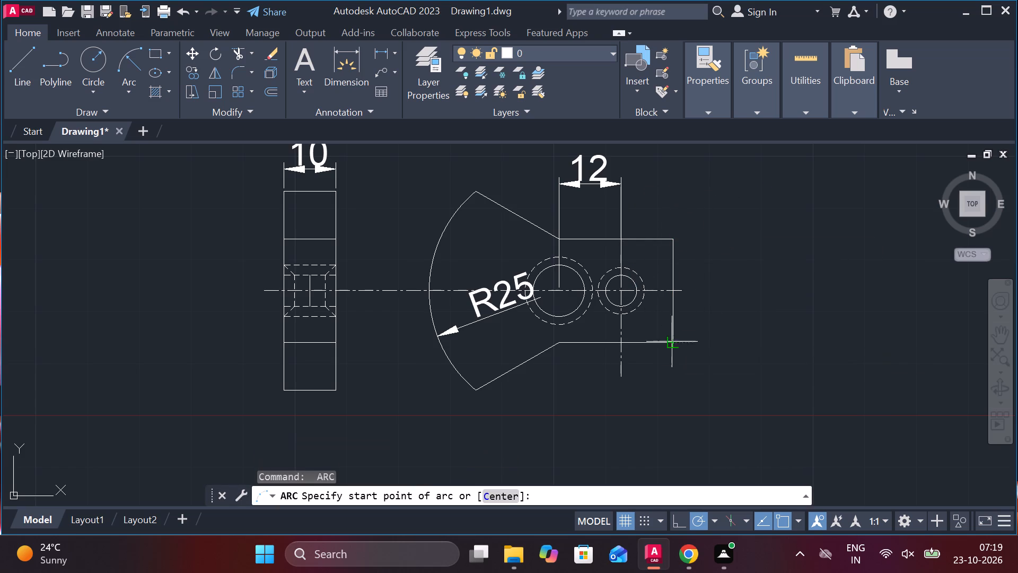
click(673, 242)
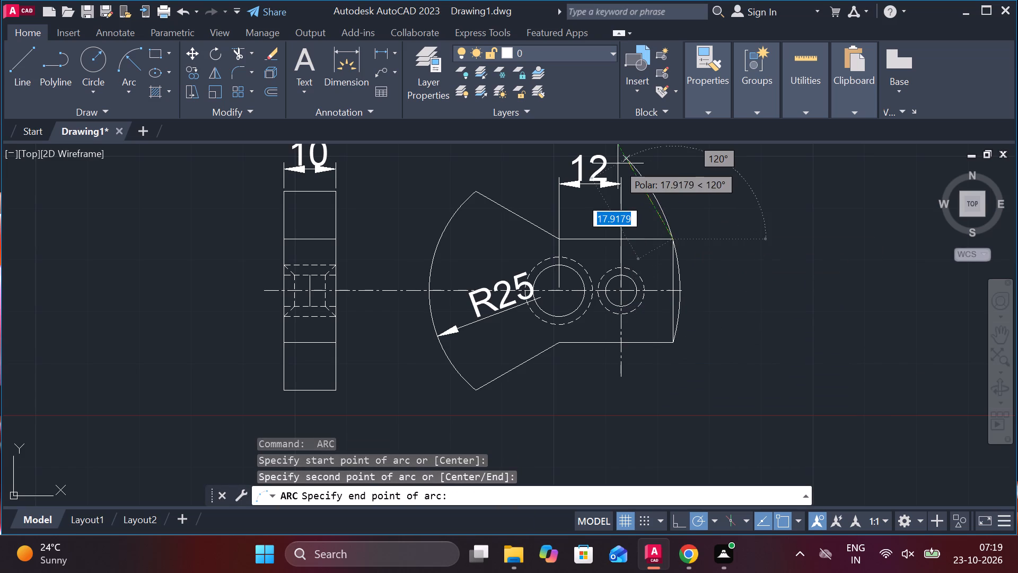
click(653, 195)
key(Escape)
Trim the arc's excess above the upper corner and remove the straight vertical line closing the narrow end.
text(TR)
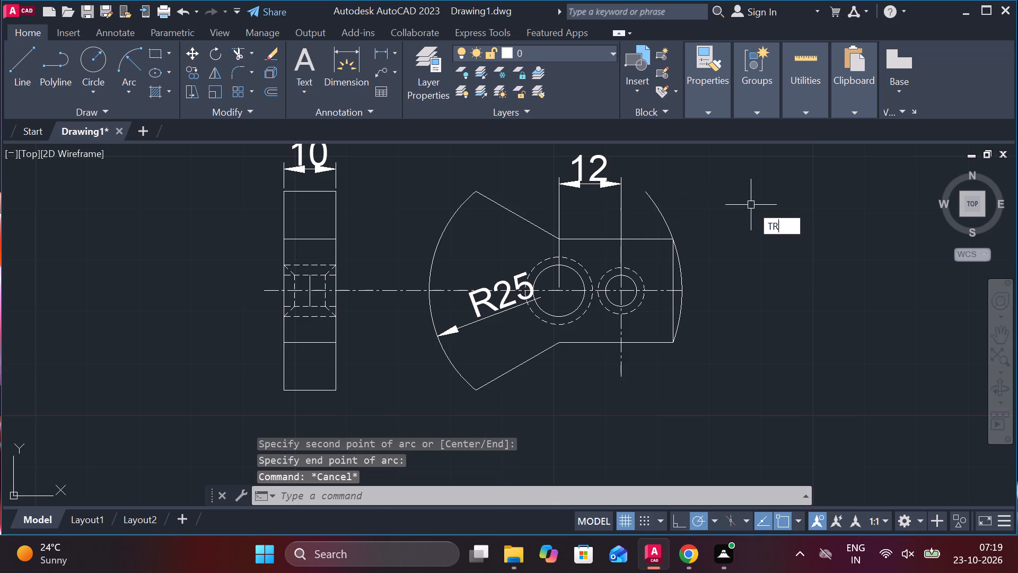
key(space)
click(670, 223)
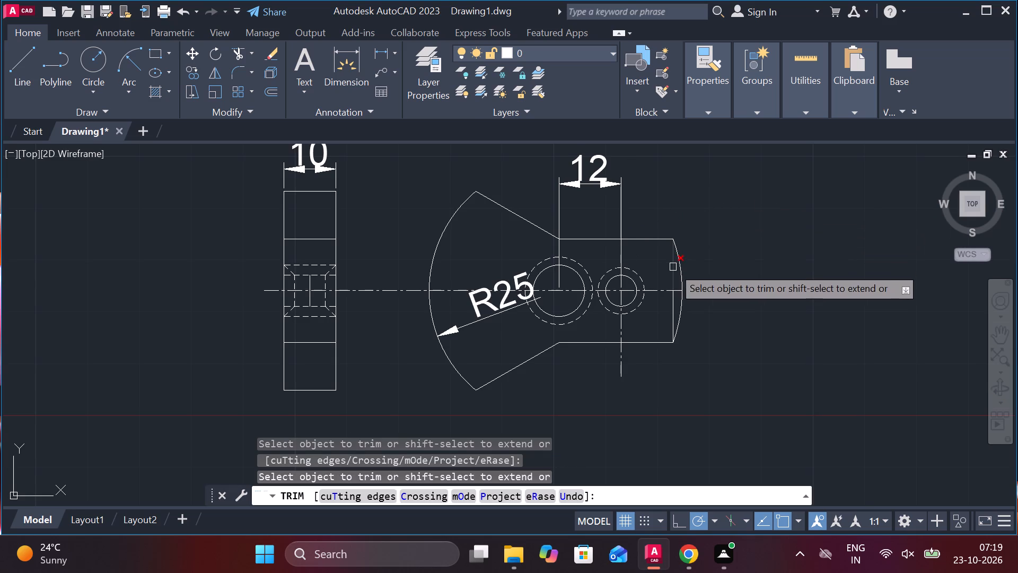
click(673, 267)
click(671, 311)
key(Escape)
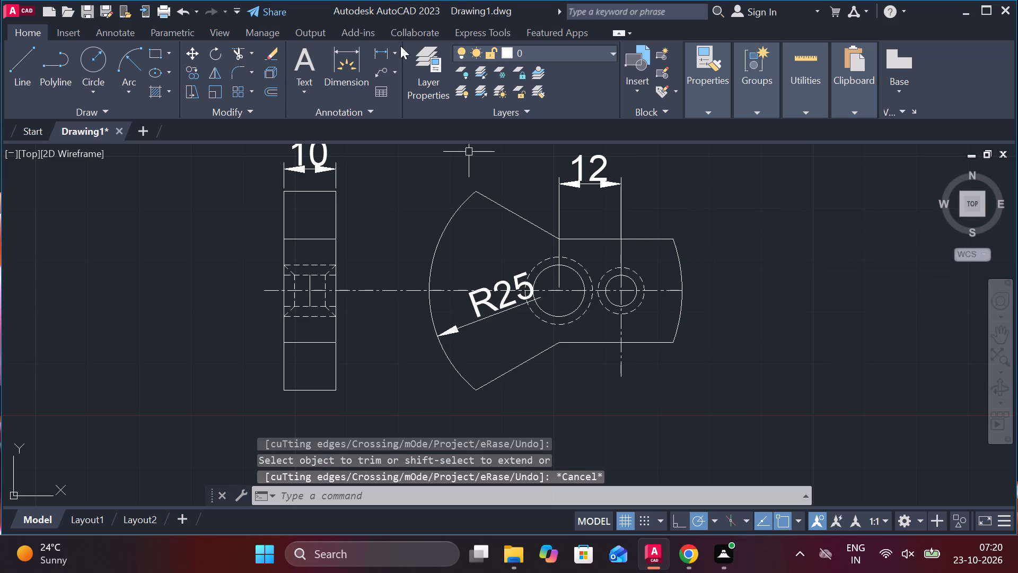
Add a vertical linear dimension between the two corners of the narrow arc-ended side, placed outside the part.
click(381, 47)
click(679, 230)
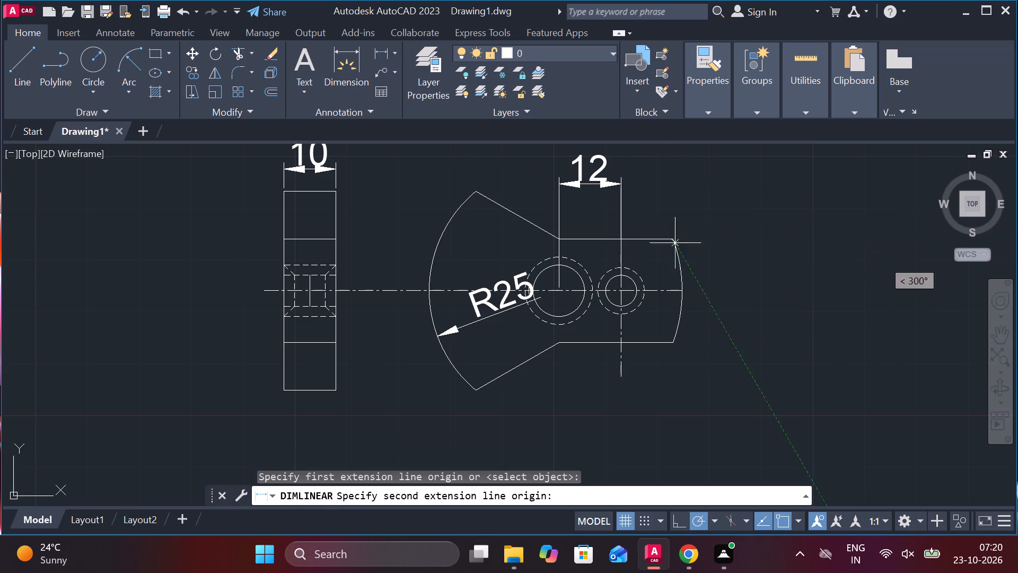
click(673, 340)
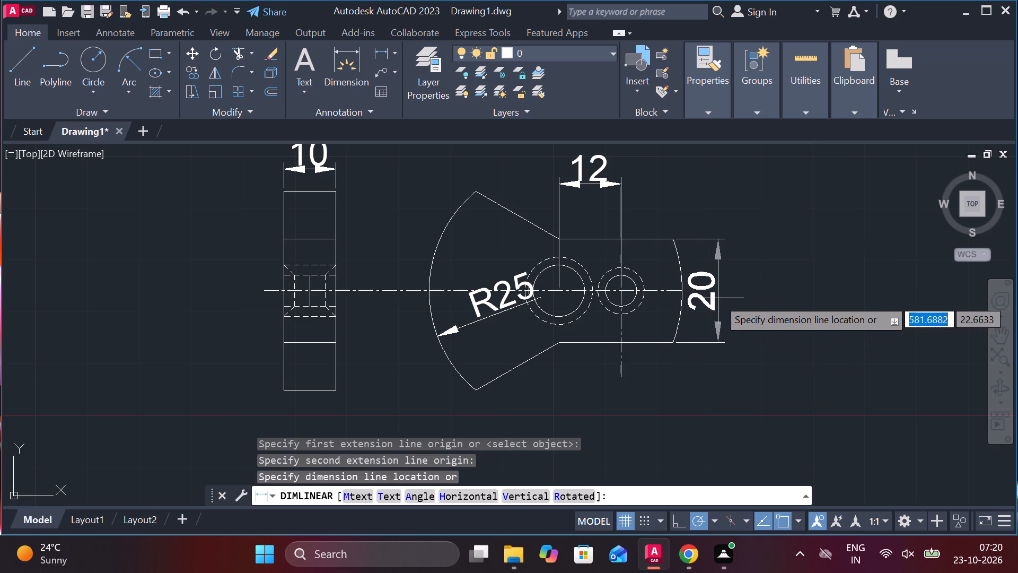
click(718, 298)
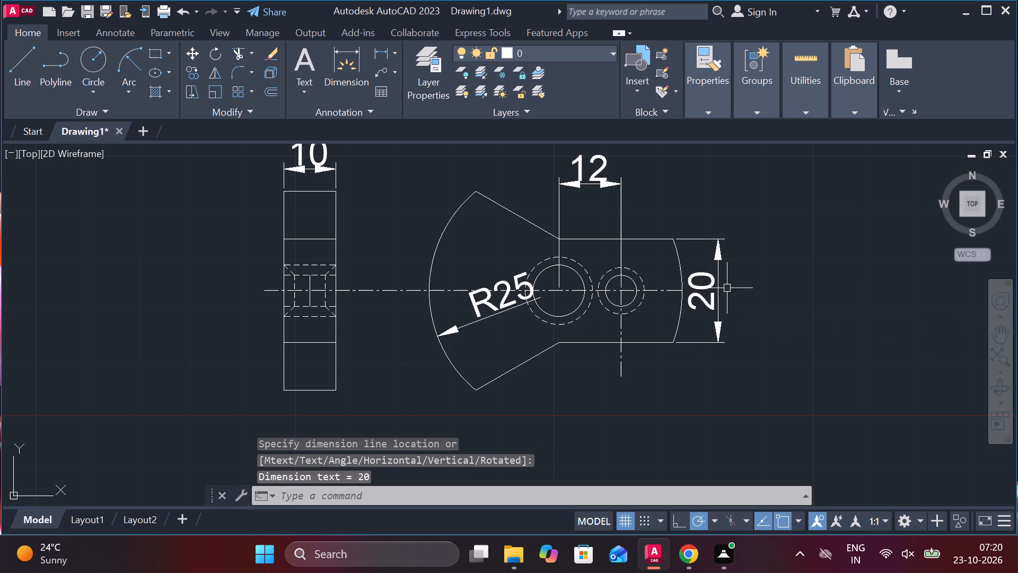
key(Escape)
Add diameter dimensions to the solid inner circles of both holes, placing their text below the part.
click(396, 49)
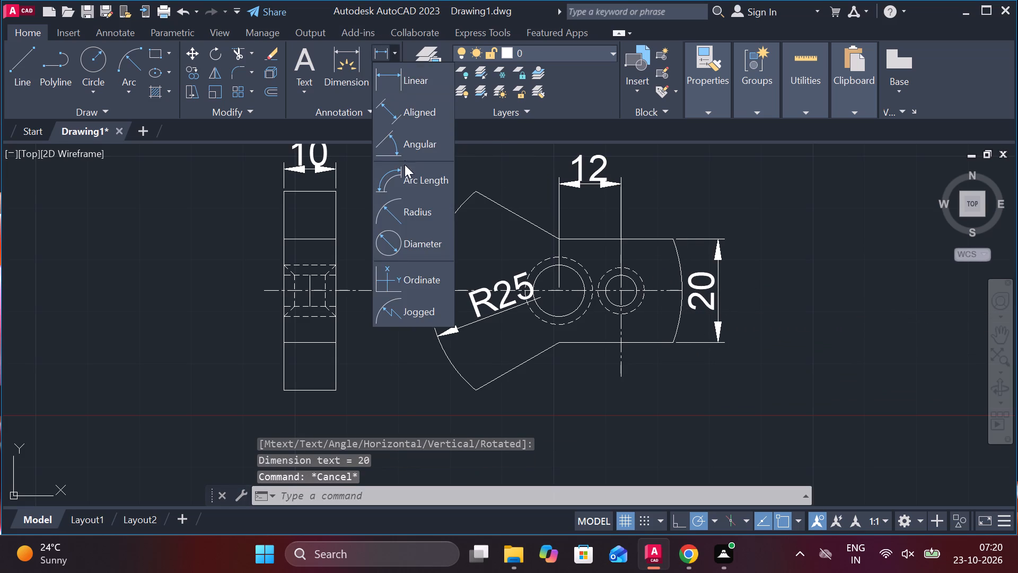
click(422, 235)
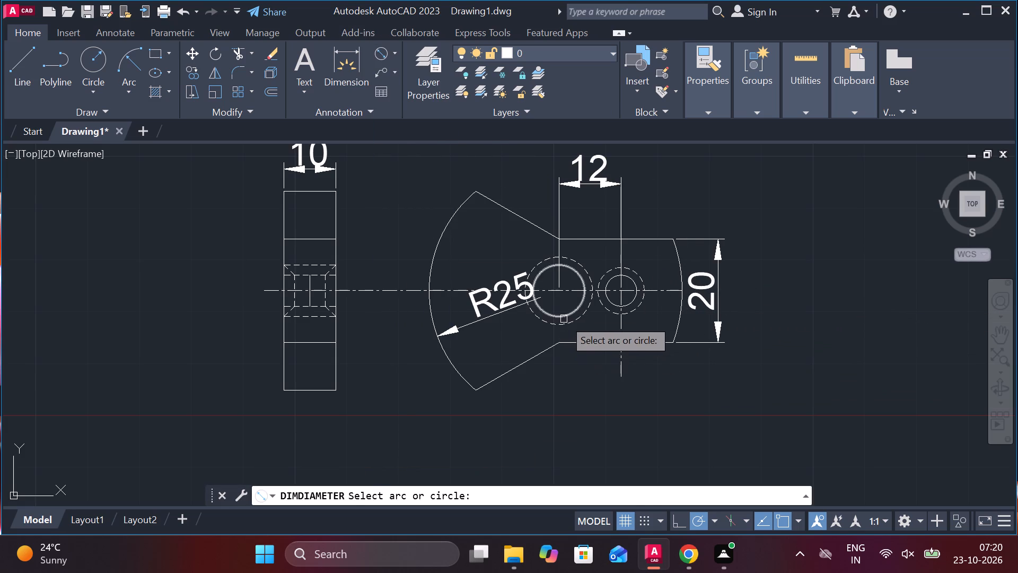
click(564, 319)
click(583, 398)
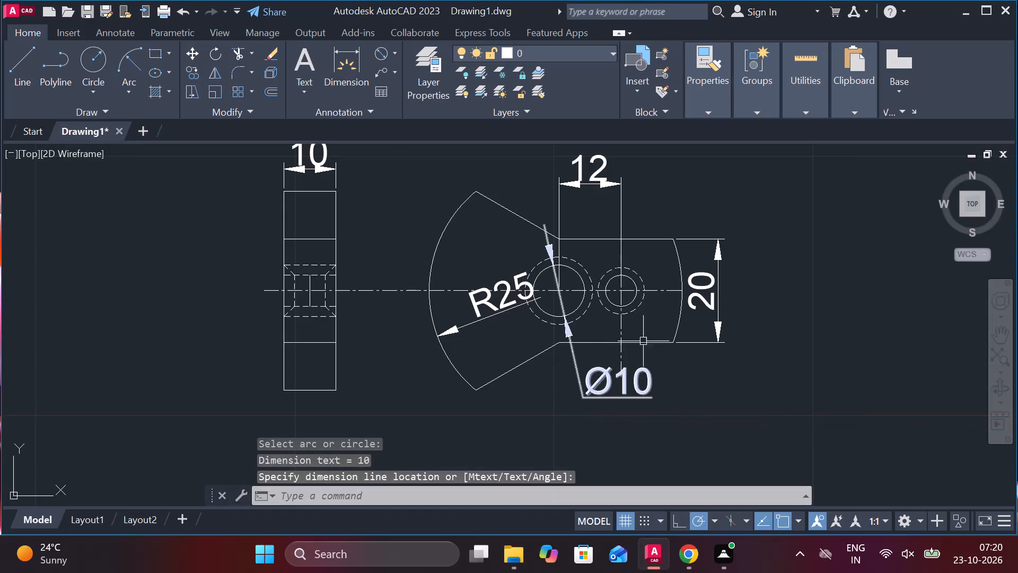
key(space)
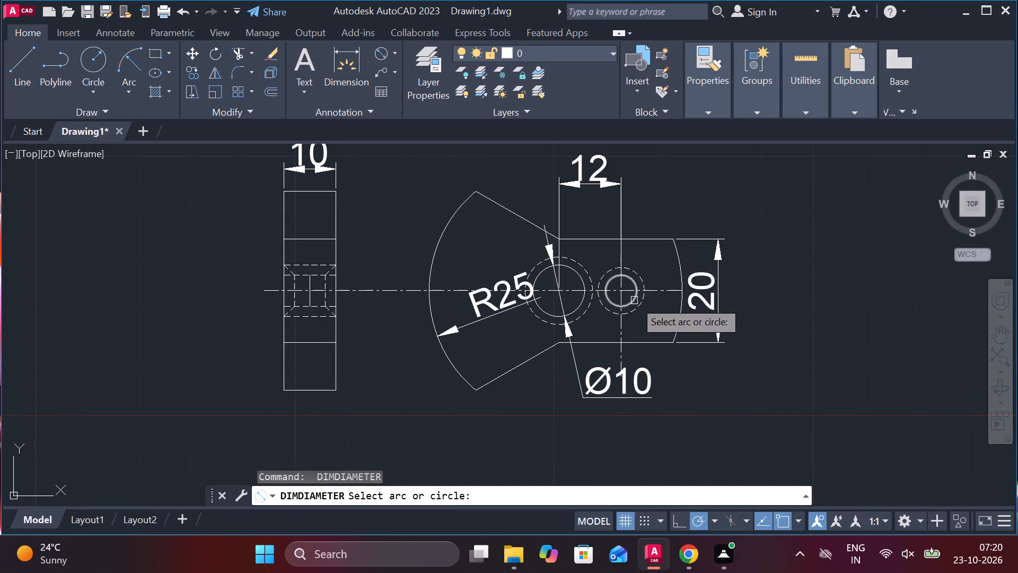
click(634, 300)
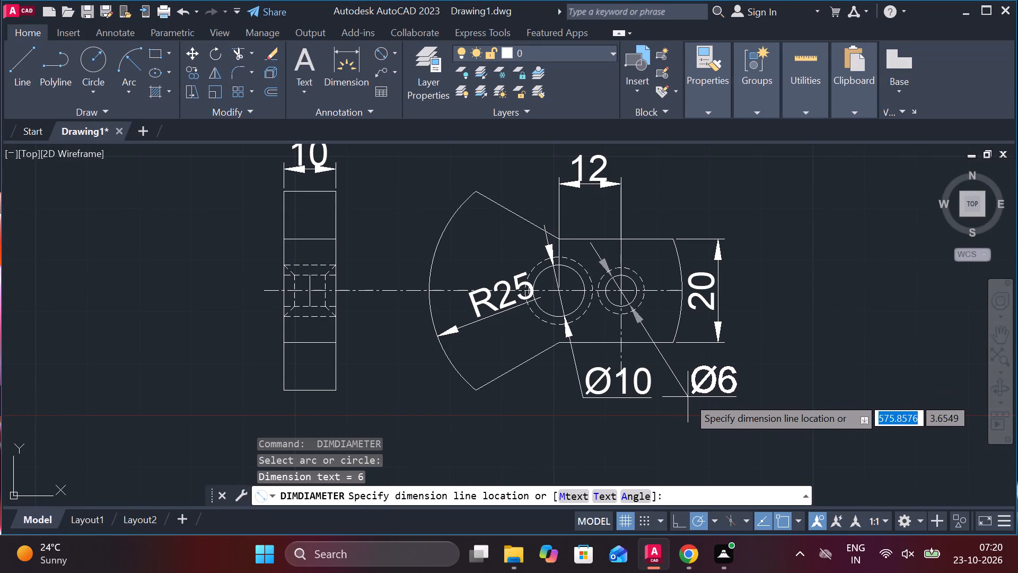
click(688, 397)
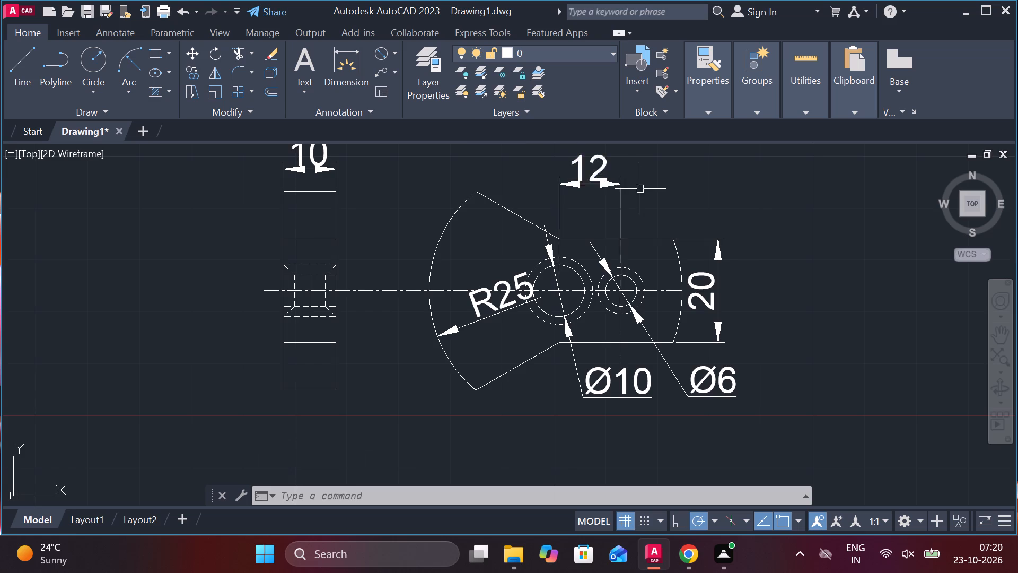
Move the side view with its width dimension horizontally along the centre line, closer to the flared front view.
scroll(640, 198, down, 2)
scroll(626, 251, up, 2)
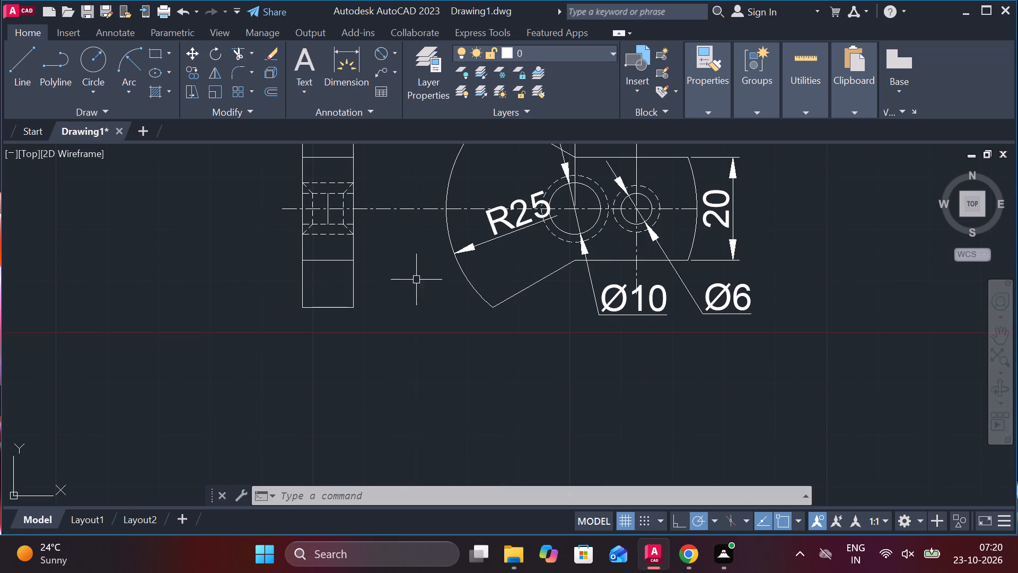
middle_drag(394, 288, 445, 400)
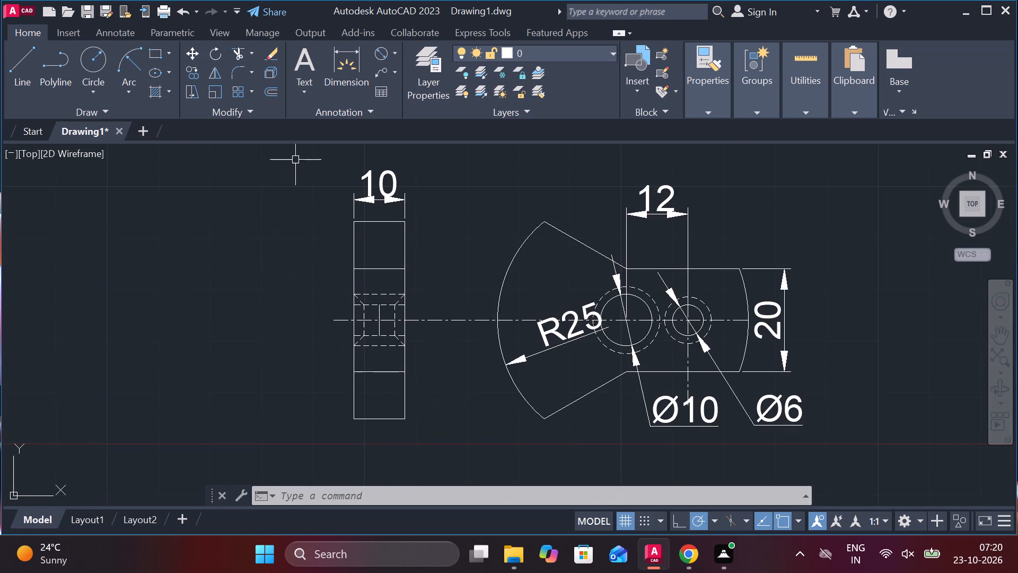
scroll(300, 199, down, 1)
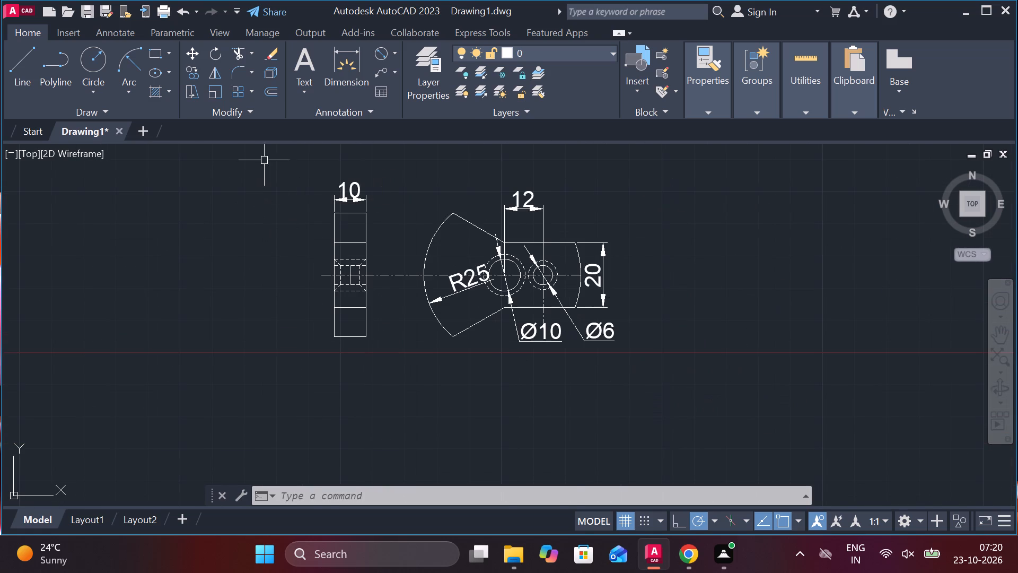
click(267, 157)
click(406, 375)
key(m)
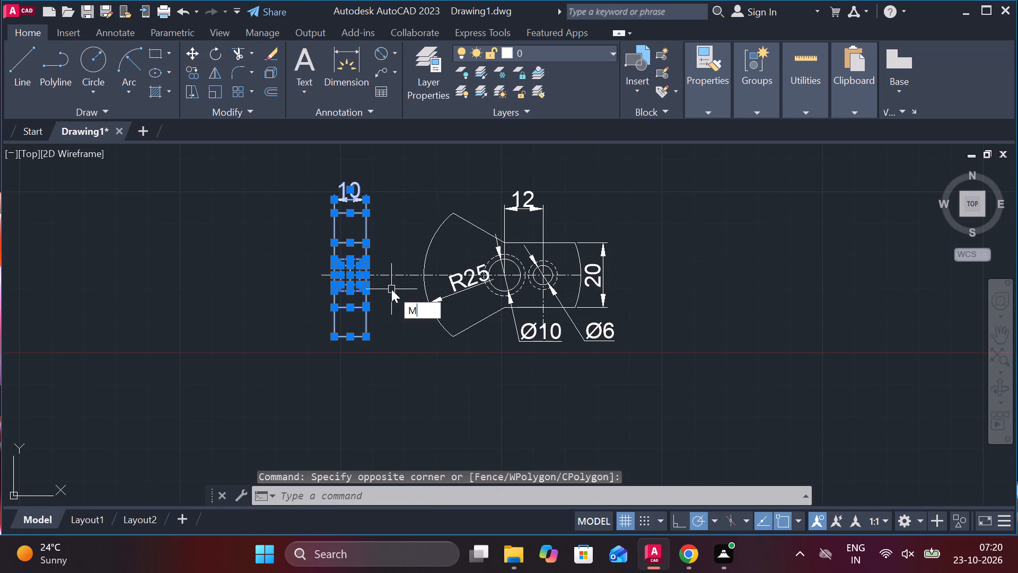
key(Return)
scroll(361, 212, up, 2)
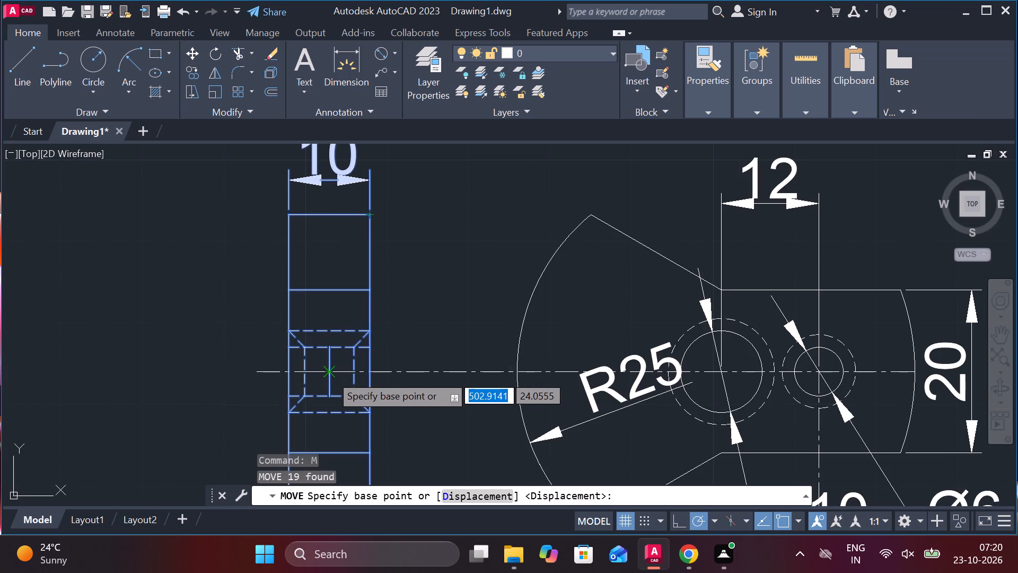
click(330, 375)
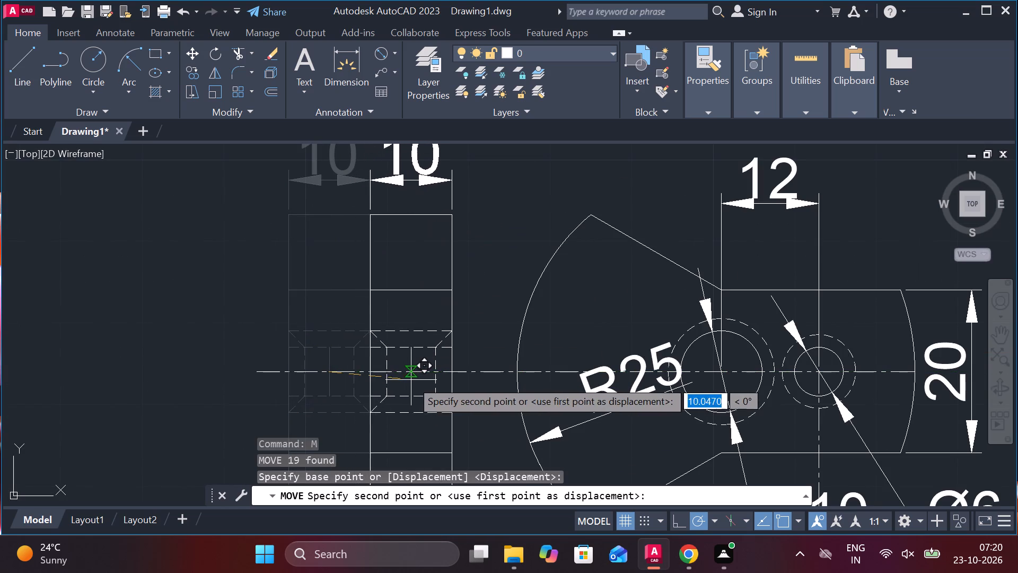
click(422, 377)
Add a multileader from the upper corner of the narrow arc-ended side, with the text 9 at height 10.
scroll(484, 354, down, 1)
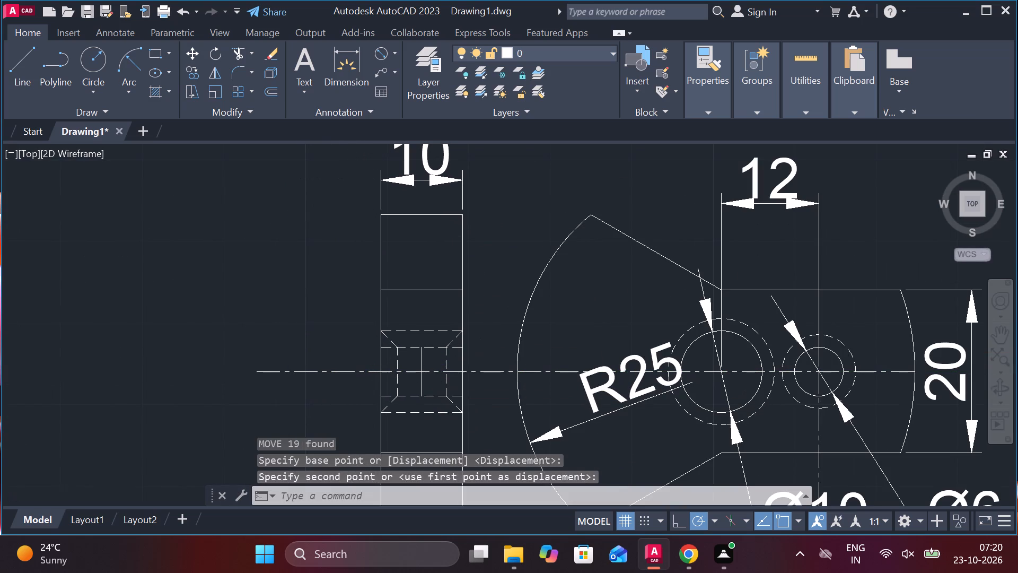
scroll(484, 354, down, 1)
middle_drag(722, 357, 700, 357)
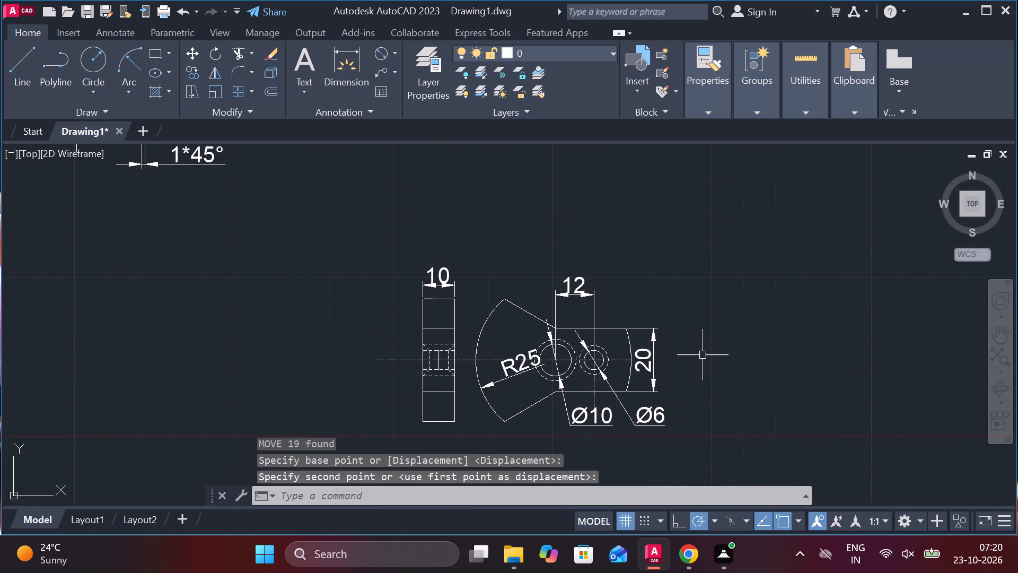
click(383, 72)
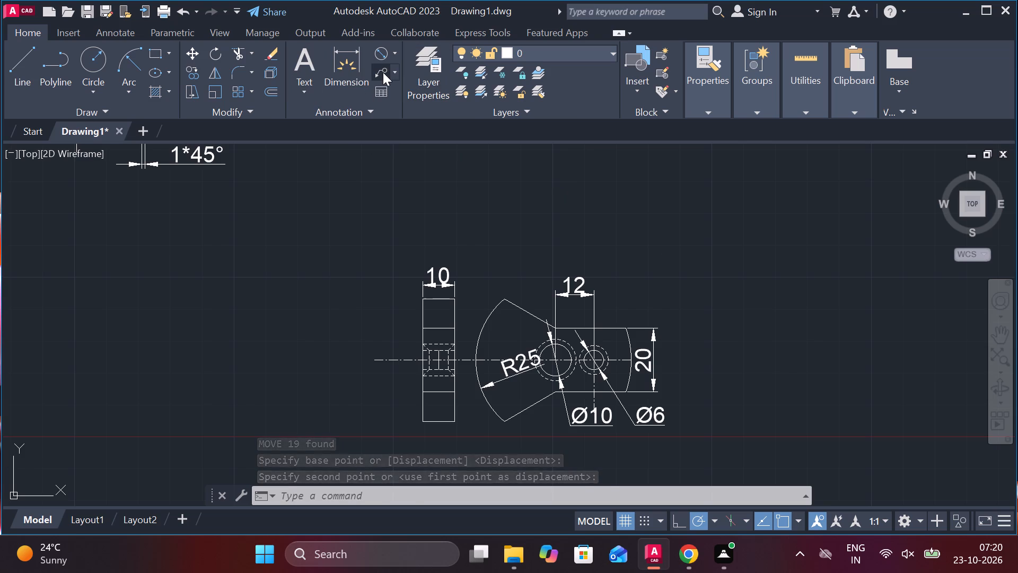
click(624, 330)
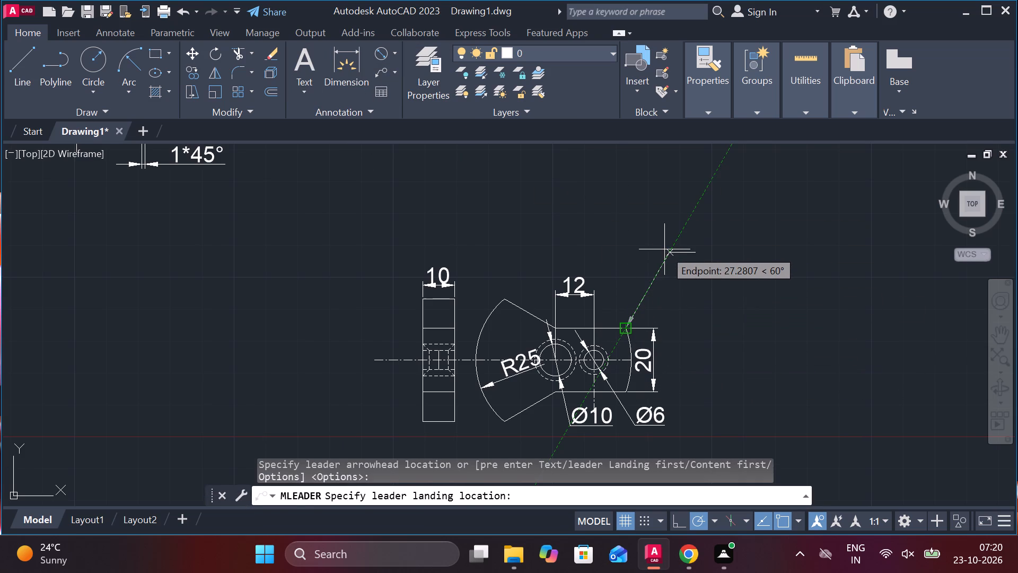
click(664, 261)
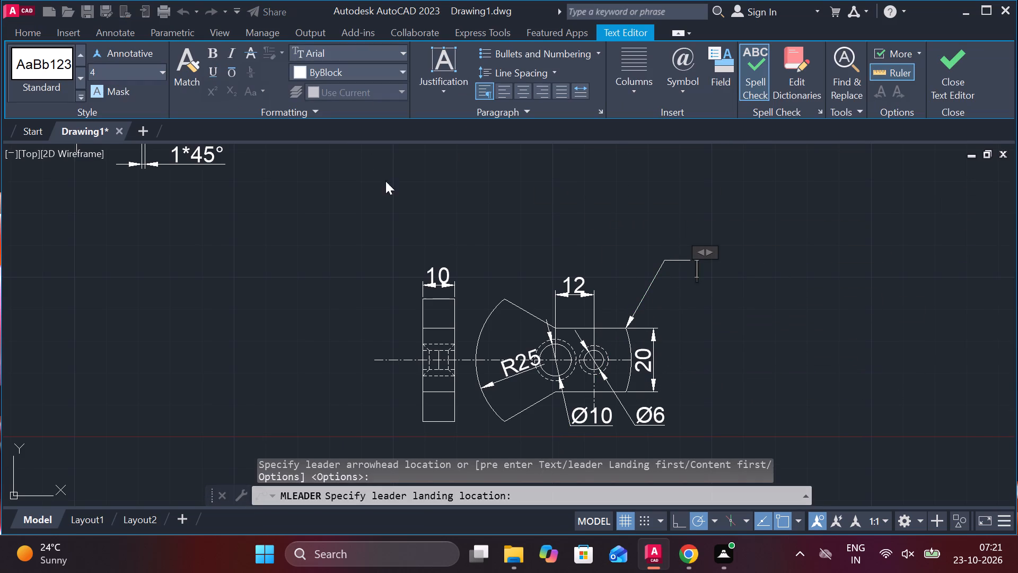
drag(99, 74, 87, 76)
text(10)
key(Return)
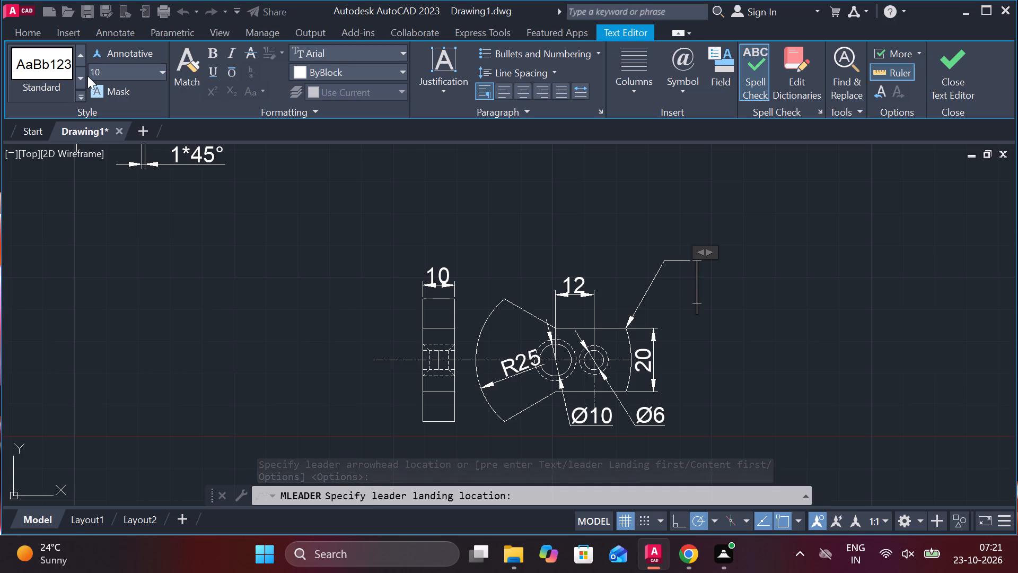
key(9)
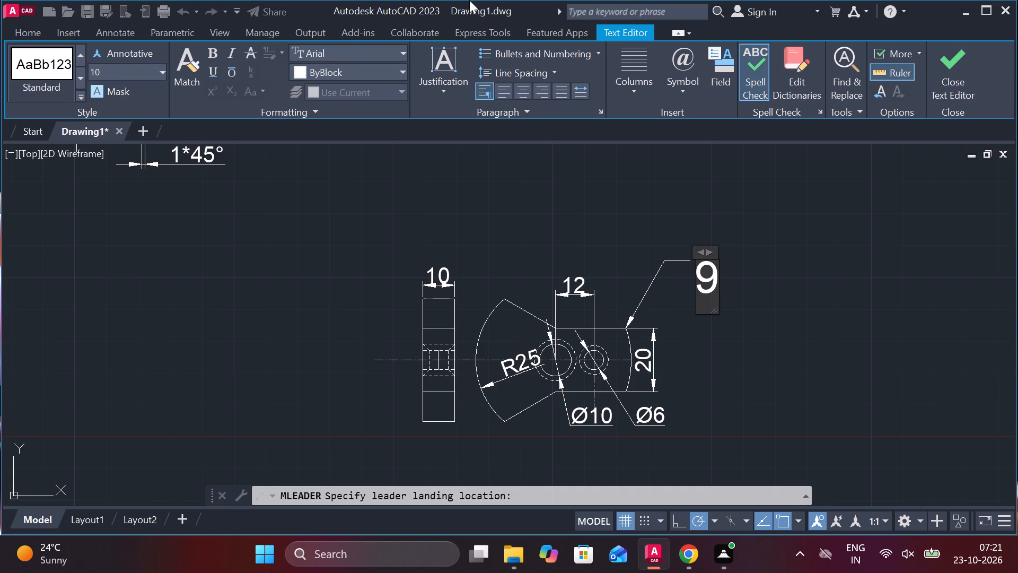
click(943, 90)
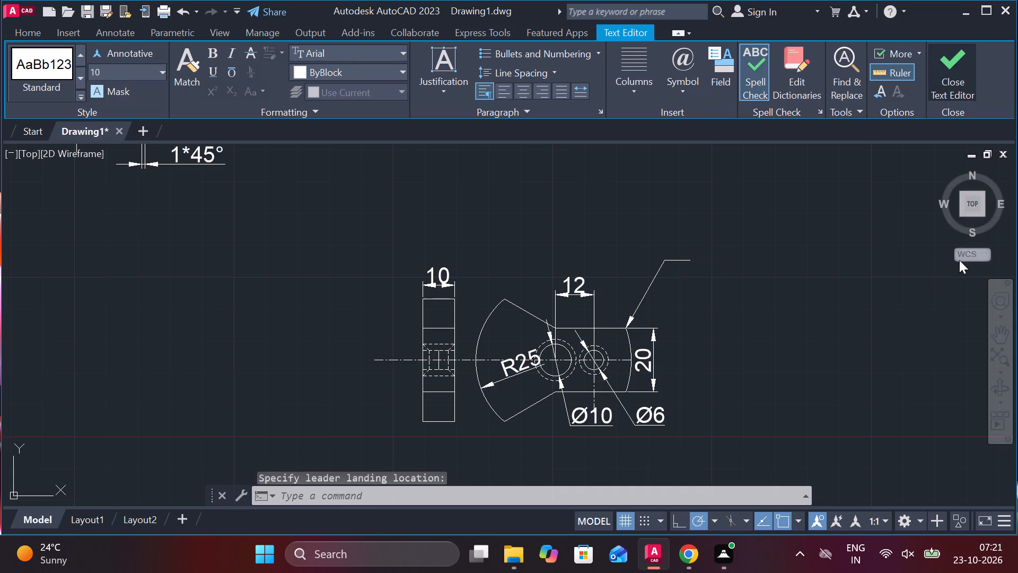
Move both views of part 9 with their dimensions and leader next to parts 4 and 7, below part 13.
scroll(875, 293, down, 2)
click(636, 258)
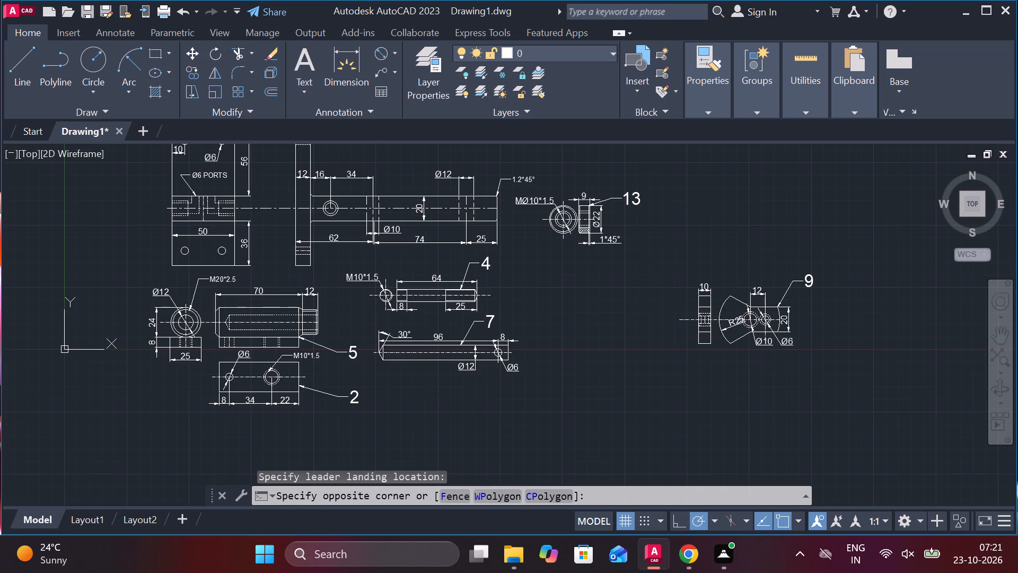
click(867, 405)
key(m)
key(Return)
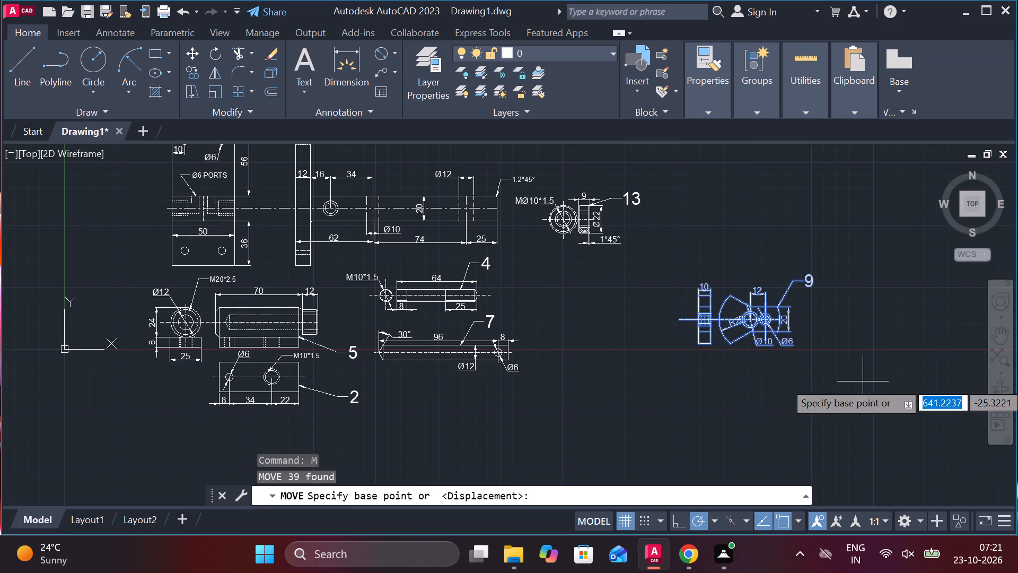
click(863, 381)
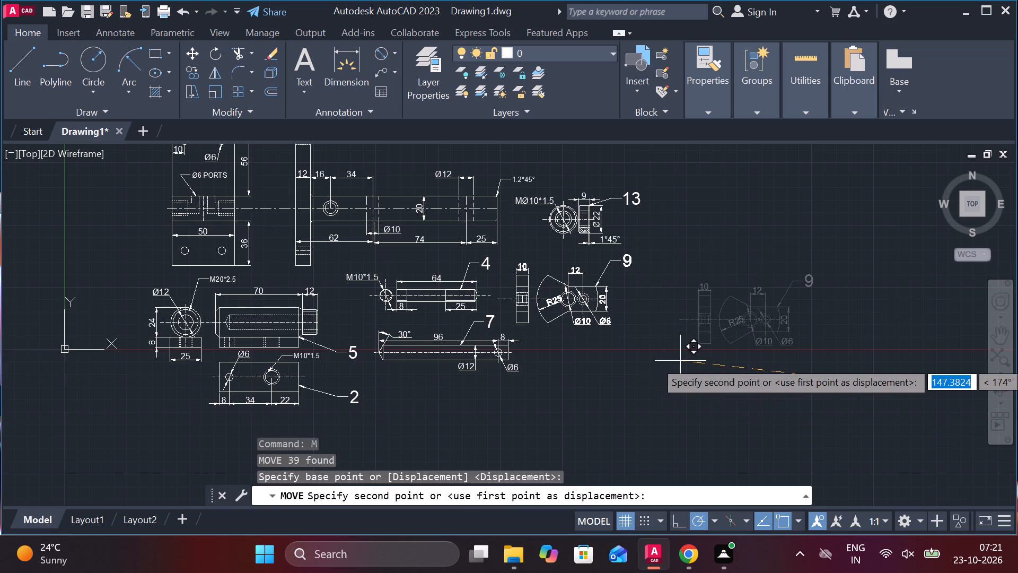
click(680, 361)
Start a line outline in the empty area beyond part 7 with a 10 mm horizontal top edge and a 10 mm downward side.
scroll(715, 359, down, 2)
middle_drag(715, 359, 681, 346)
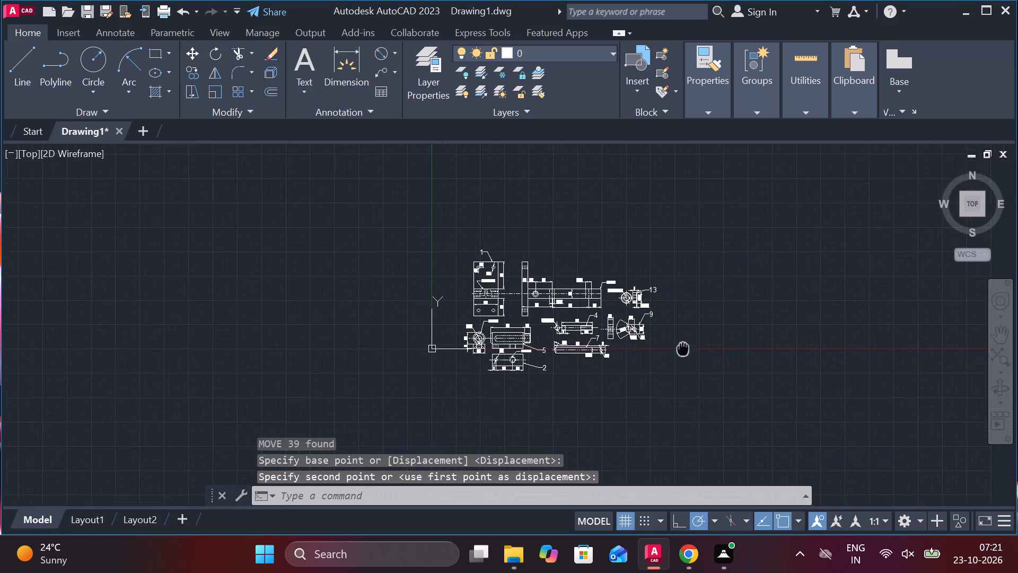
middle_drag(681, 346, 682, 345)
scroll(671, 331, up, 2)
middle_drag(692, 352, 795, 272)
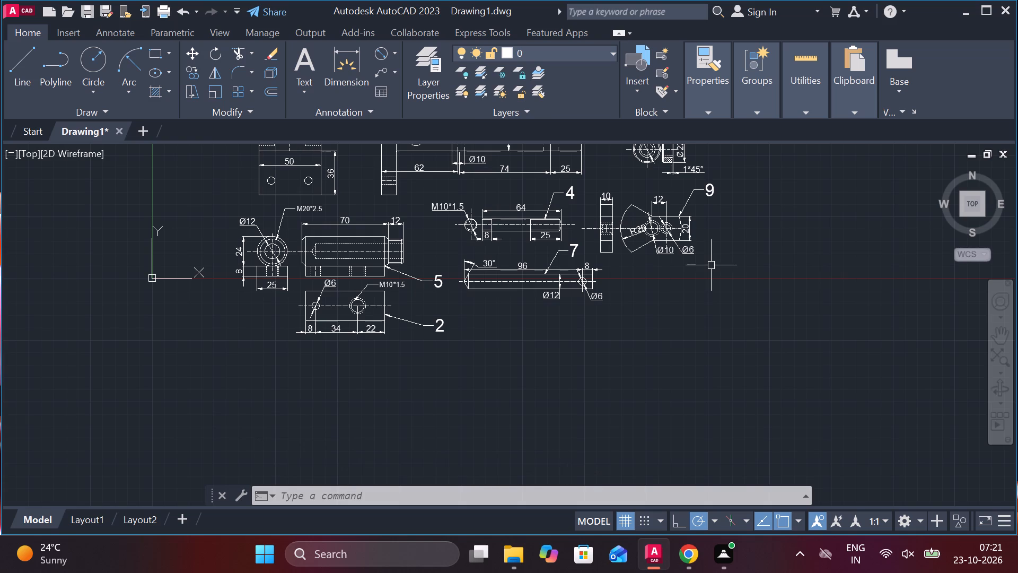
middle_drag(677, 348, 624, 341)
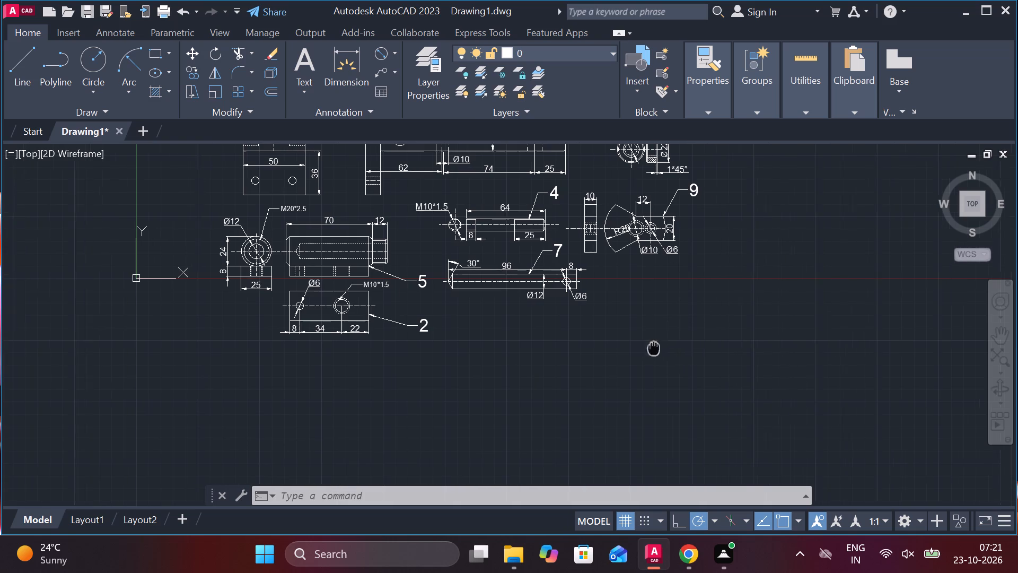
middle_drag(624, 341, 459, 279)
key(l)
key(Return)
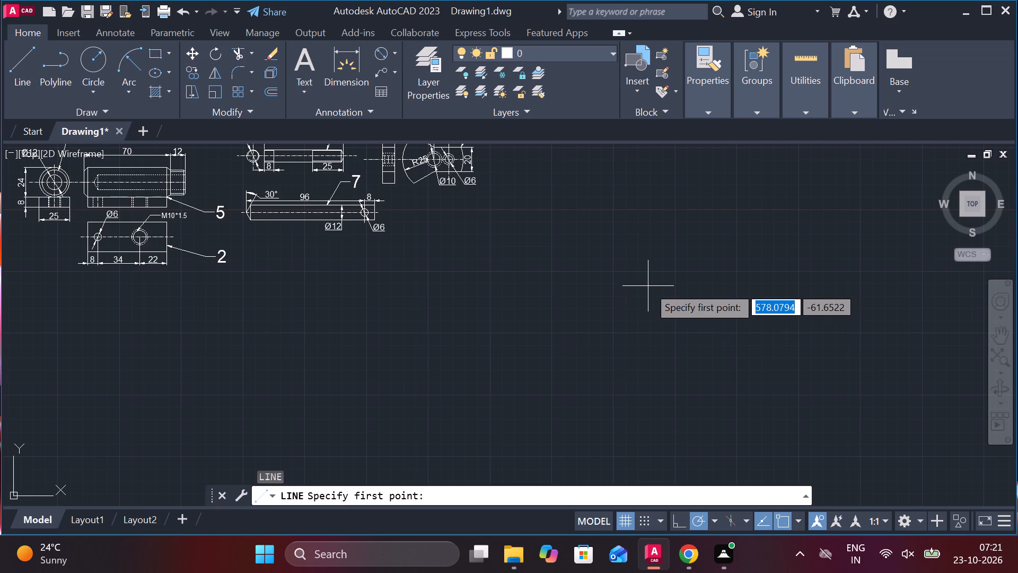
click(587, 241)
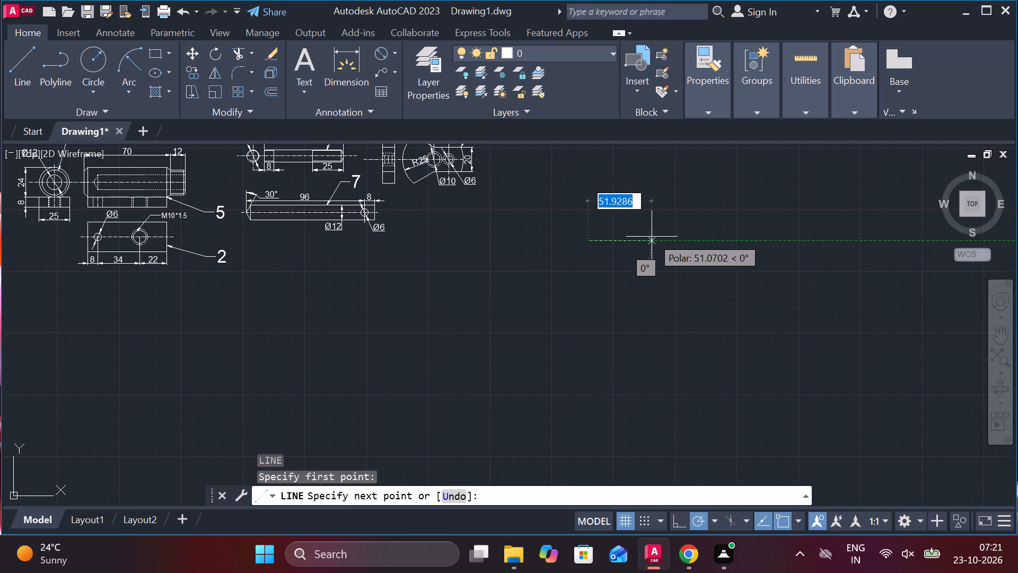
text(10)
key(Return)
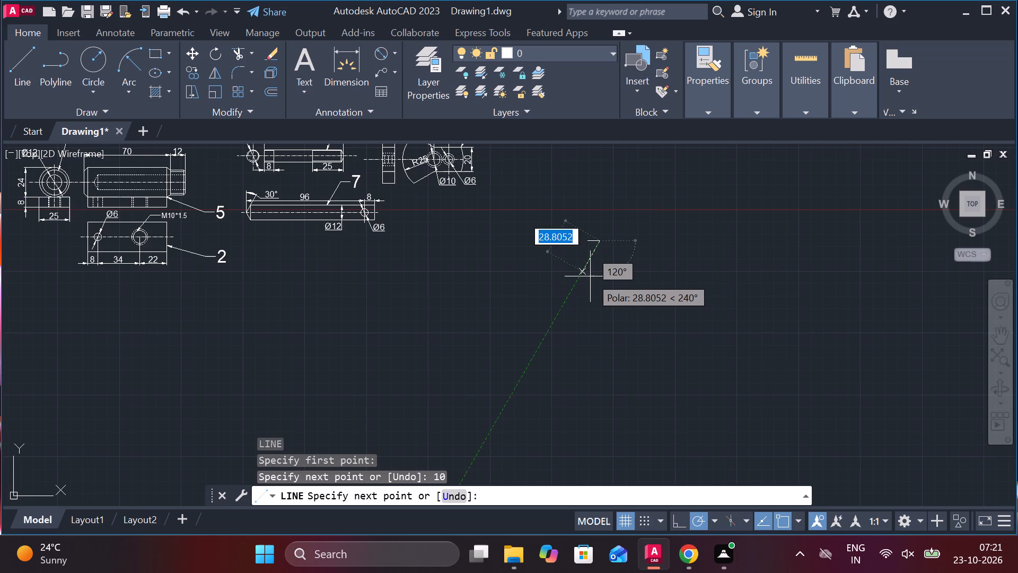
text(10)
key(Return)
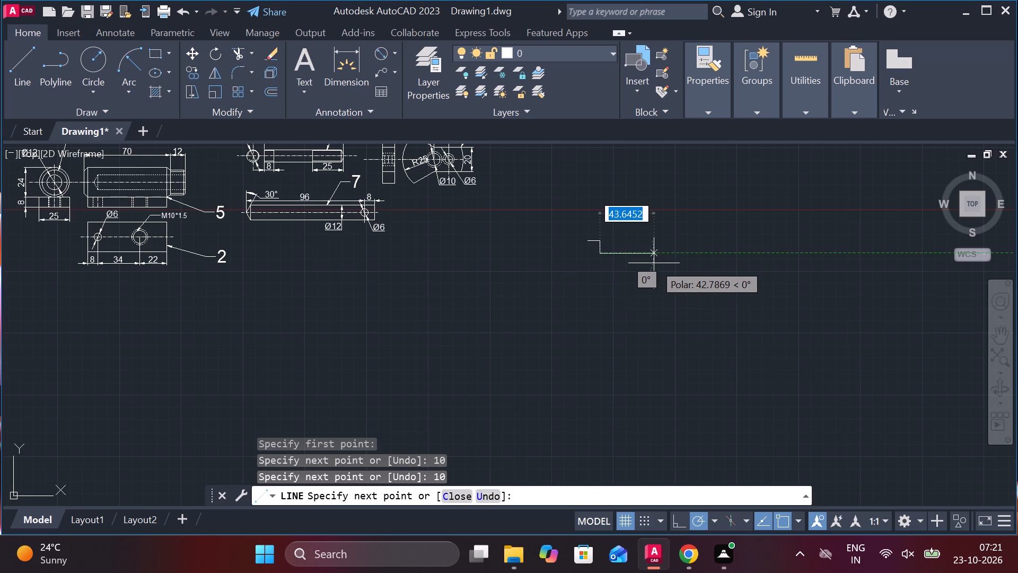
Continue the outline with a 1 mm outward shoulder, a 48 mm side, a 12 mm base and a 48 mm opposite side.
text(1)
key(space)
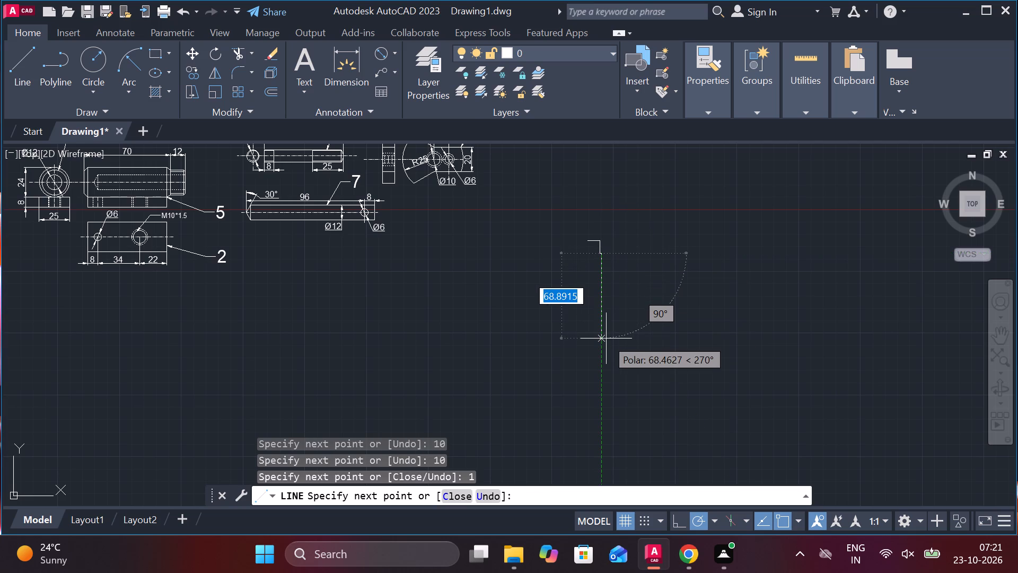
text(48)
key(Return)
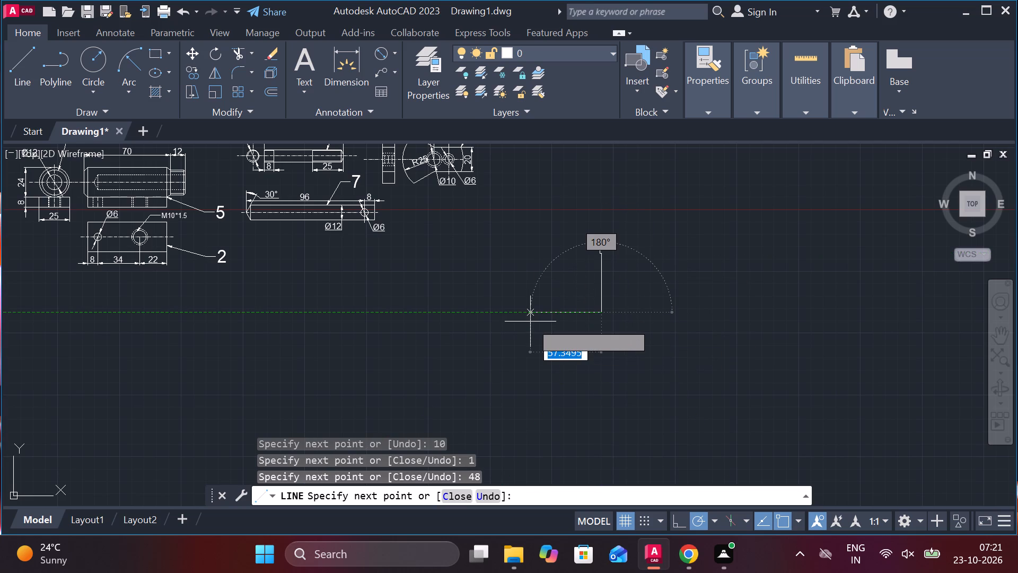
text(12)
key(space)
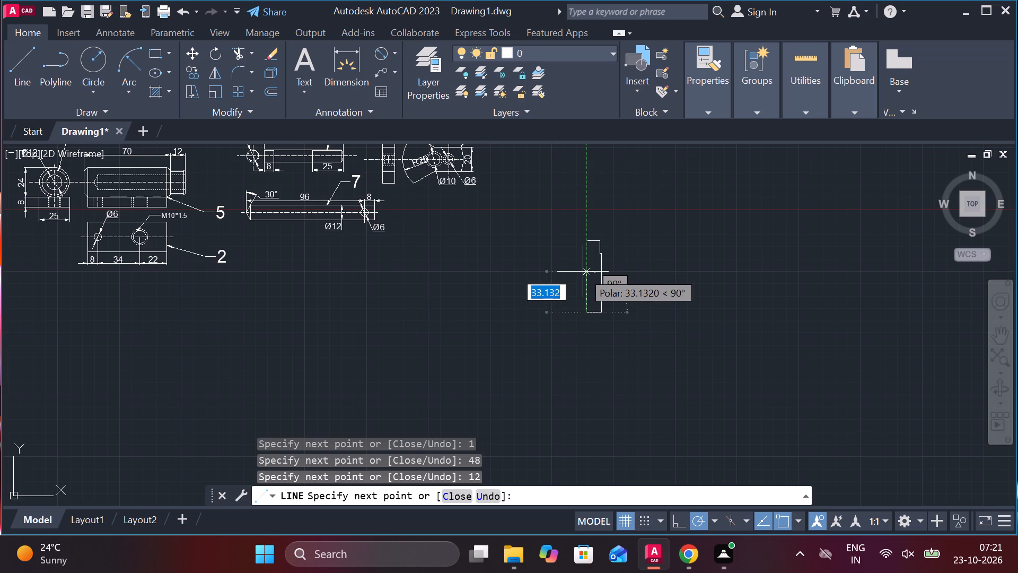
scroll(583, 272, up, 1)
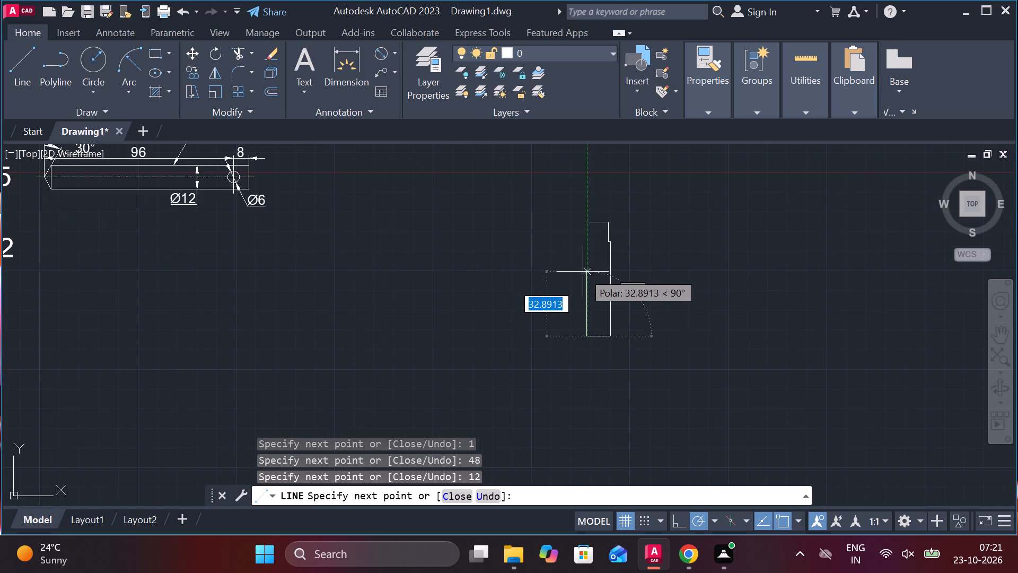
text(48)
key(Return)
Close the stepped outline with a 1 mm inward shoulder and a line up to the starting corner of the top edge.
scroll(583, 272, up, 1)
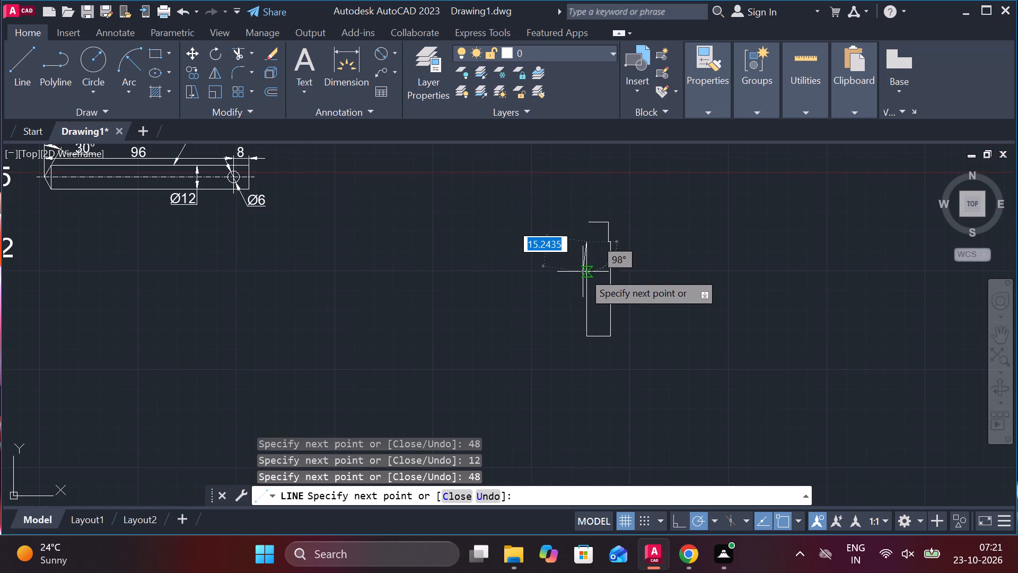
scroll(583, 272, up, 1)
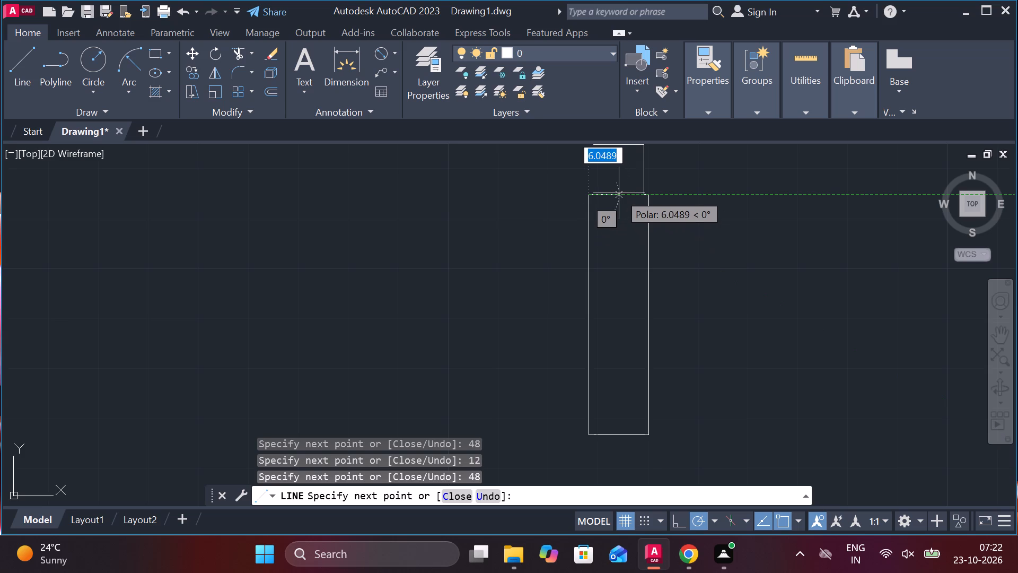
text(1)
key(space)
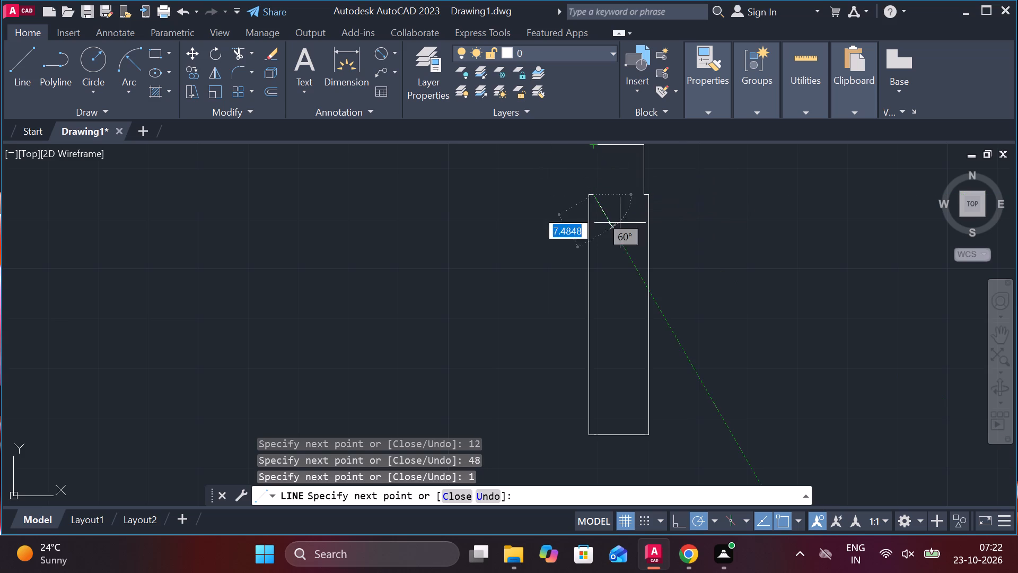
middle_drag(605, 218, 607, 245)
click(599, 171)
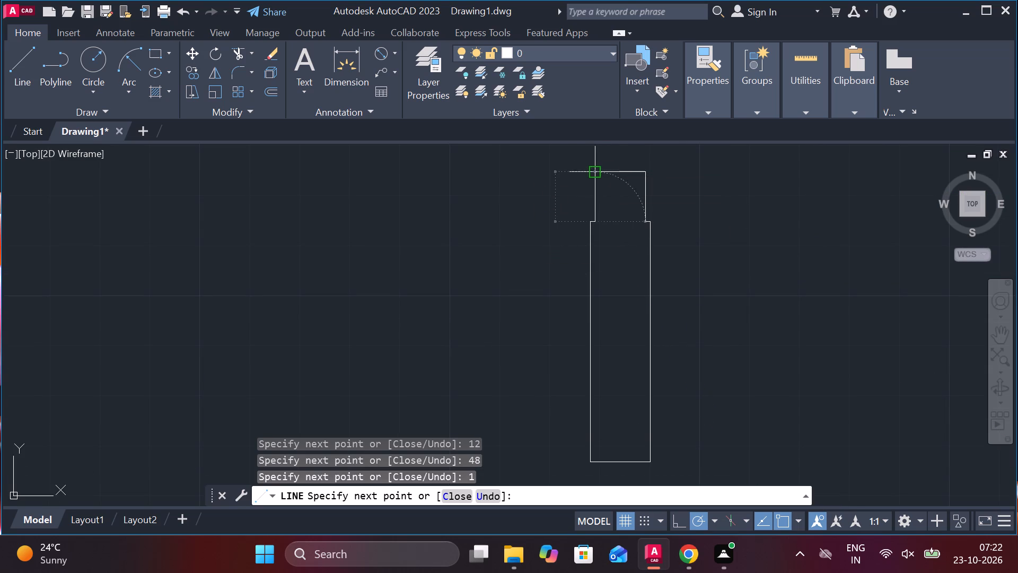
key(Escape)
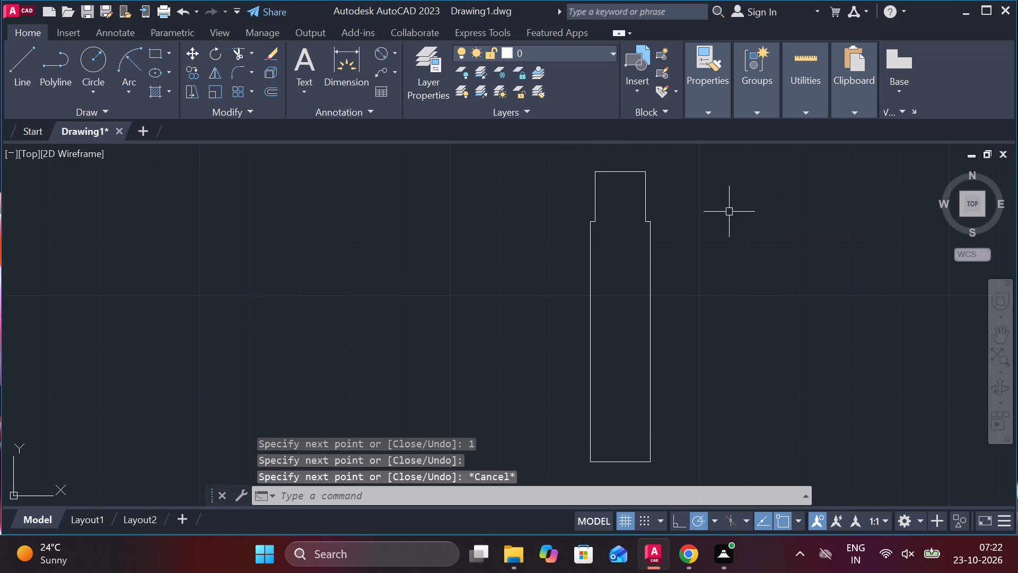
Extend the short shoulder line across to the opposite shoulder, separating the neck from the wider body.
scroll(654, 241, up, 2)
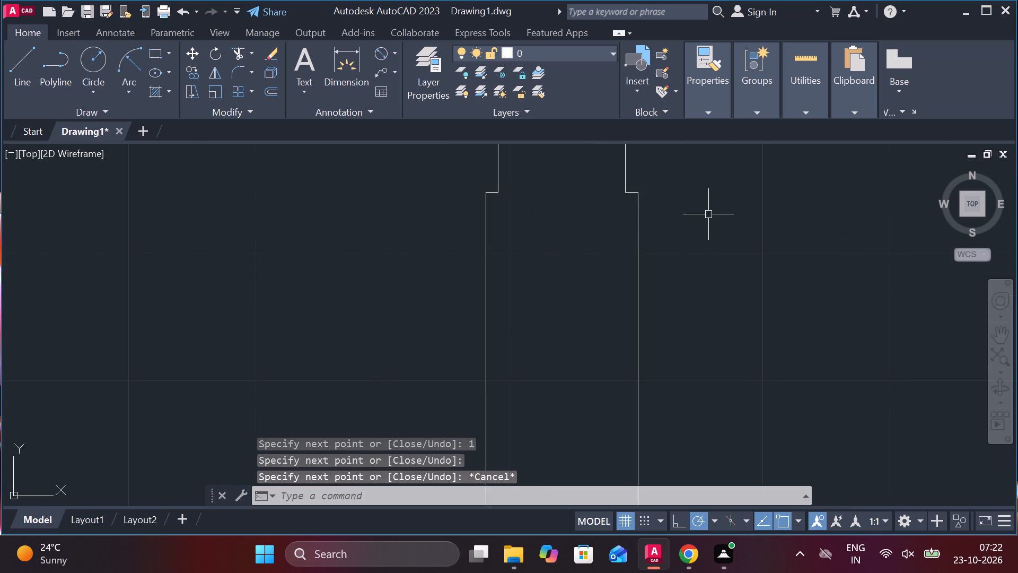
text(EX)
key(space)
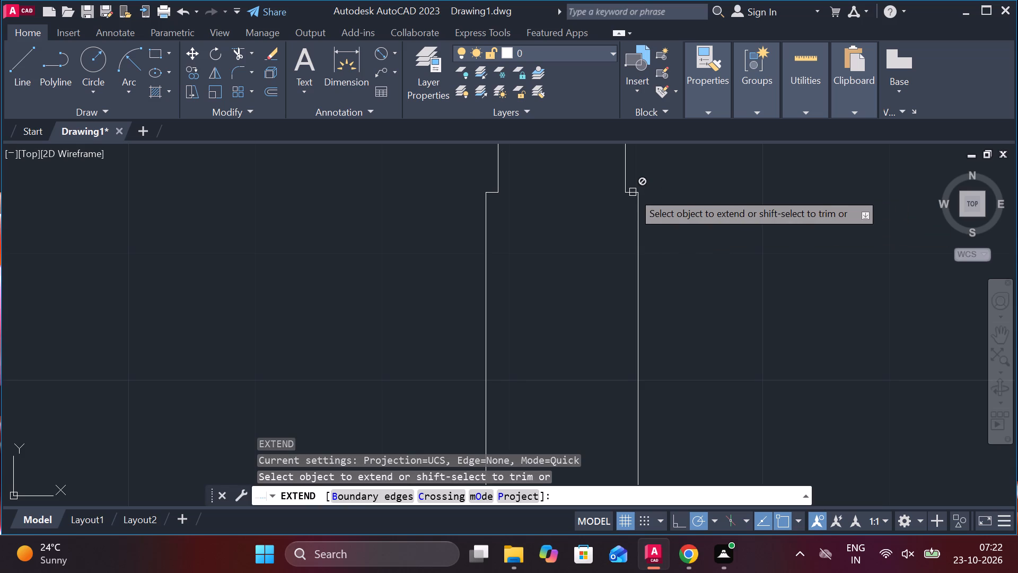
click(624, 193)
scroll(697, 194, down, 2)
key(Escape)
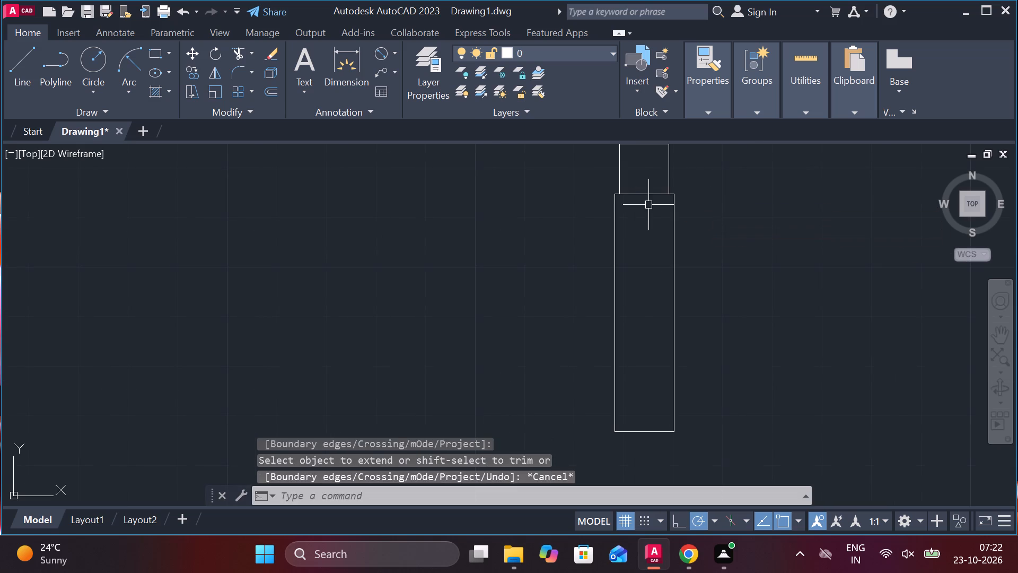
Add vertical linear dimensions for the neck's height and the body's height, aligned in one line on the left side of the part.
middle_drag(693, 282, 674, 282)
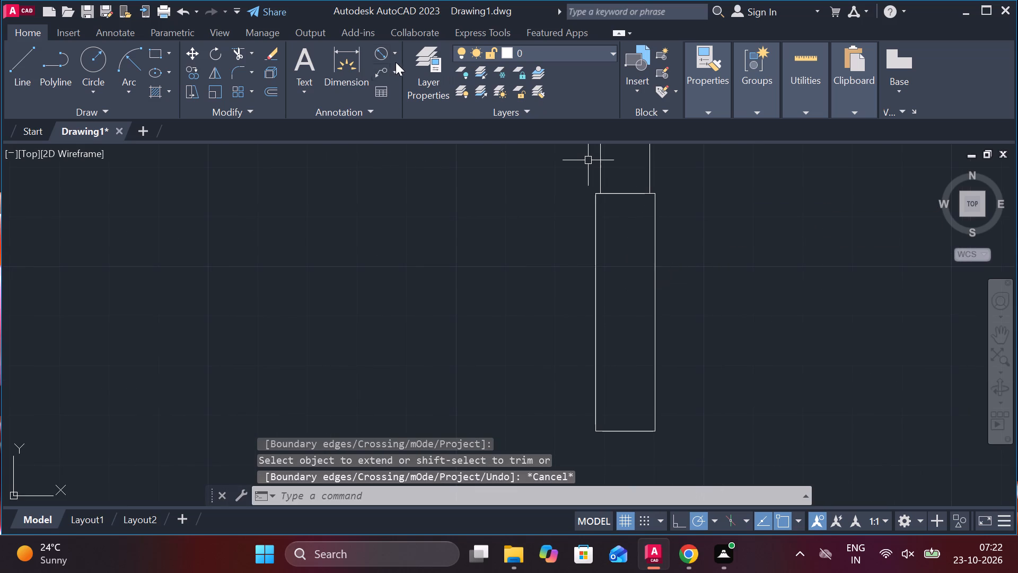
click(398, 54)
click(418, 86)
middle_drag(532, 213, 428, 252)
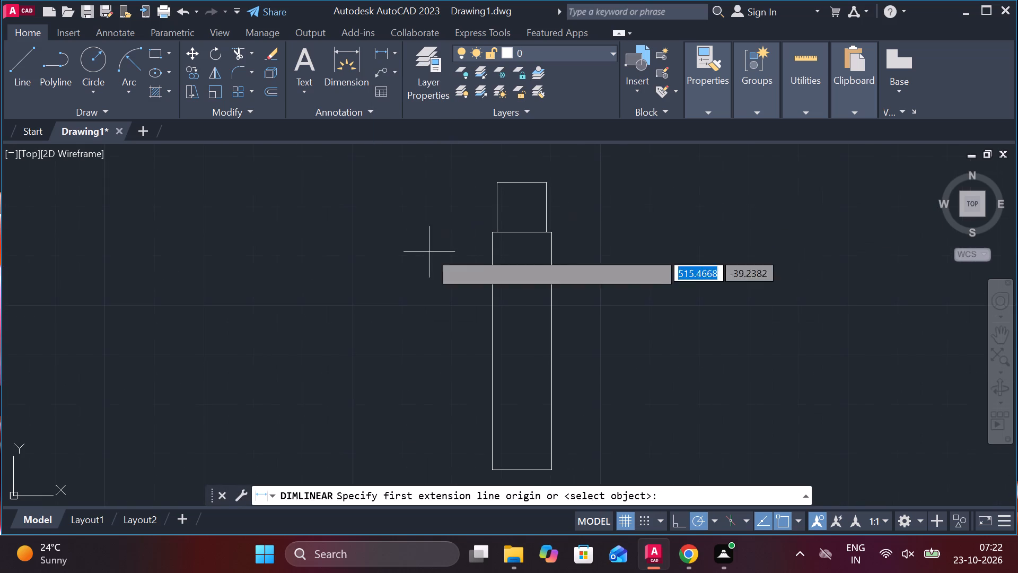
click(492, 177)
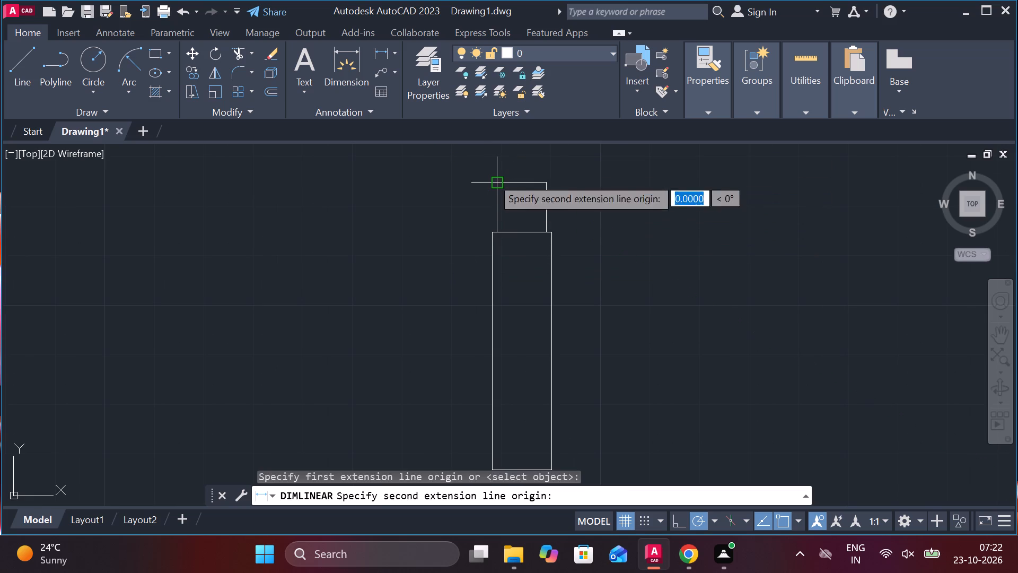
click(502, 231)
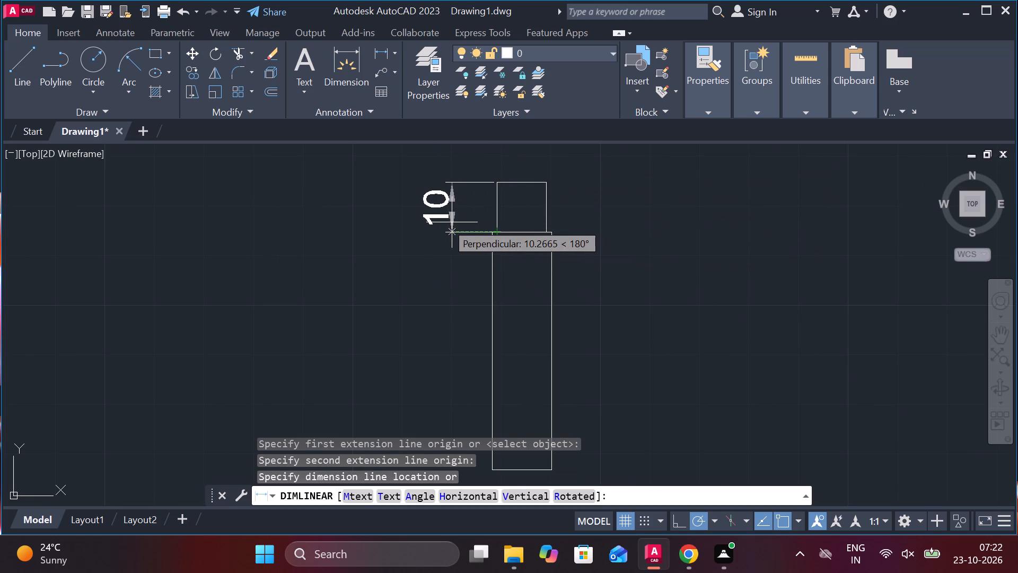
click(452, 222)
key(space)
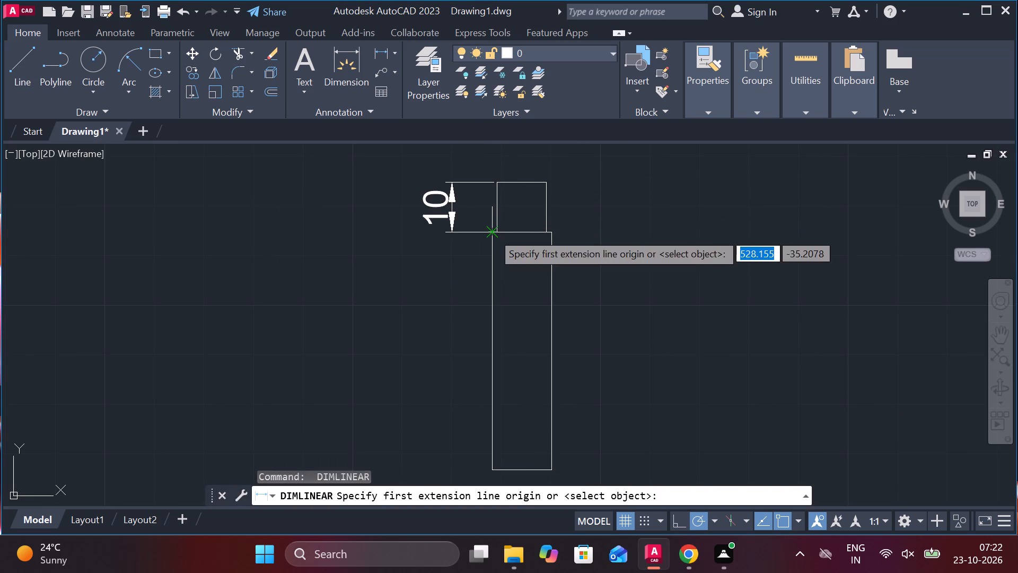
click(492, 232)
middle_drag(517, 324, 505, 289)
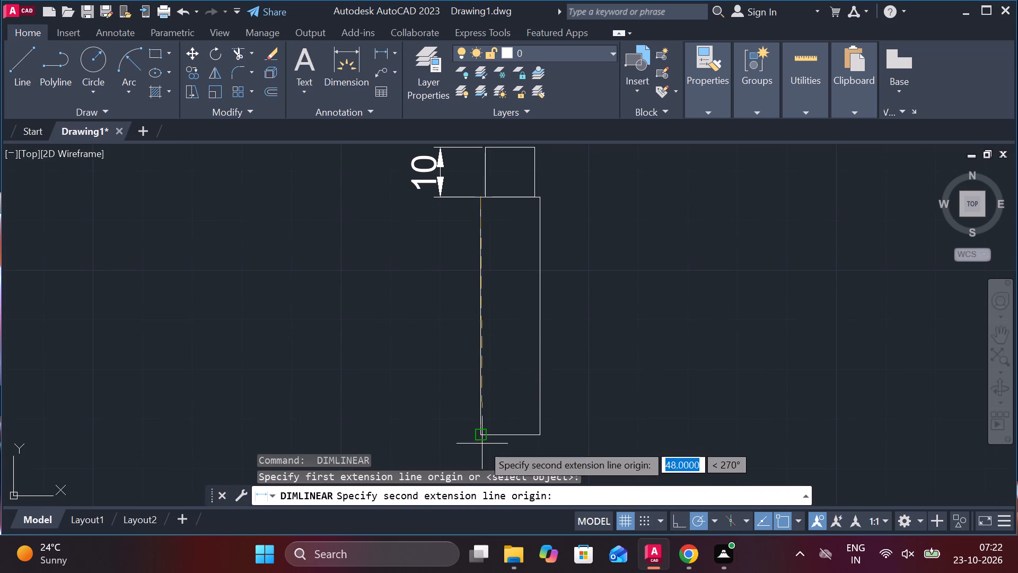
click(482, 441)
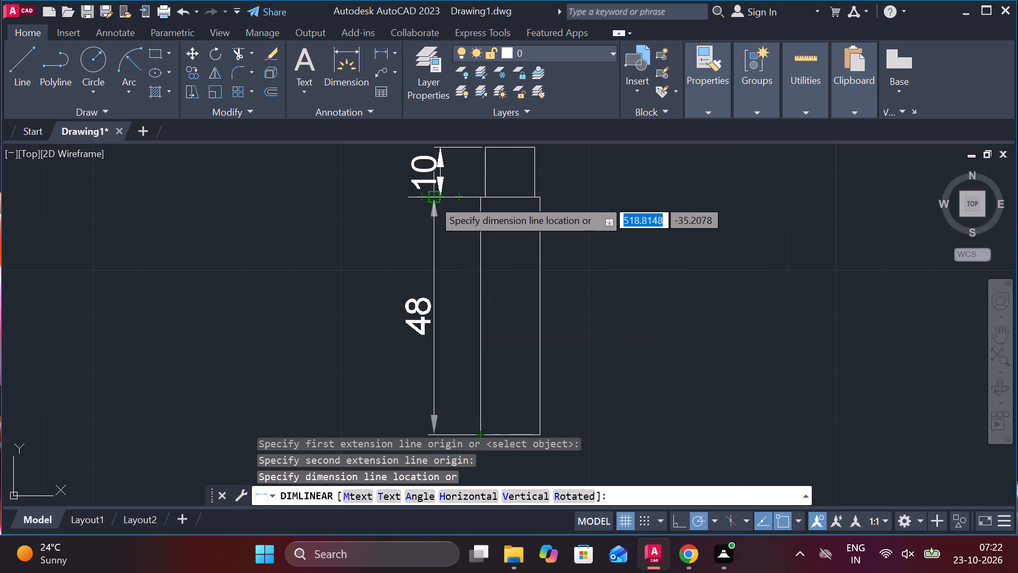
click(442, 198)
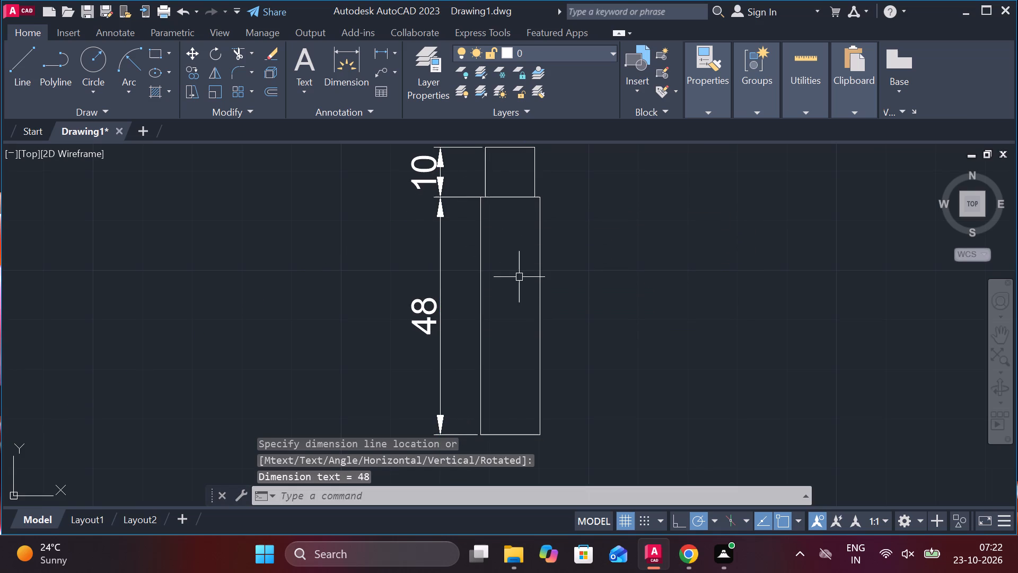
Add a horizontal linear dimension for the body's width below its base edge.
scroll(520, 277, down, 1)
scroll(558, 395, up, 1)
key(space)
click(452, 366)
click(512, 368)
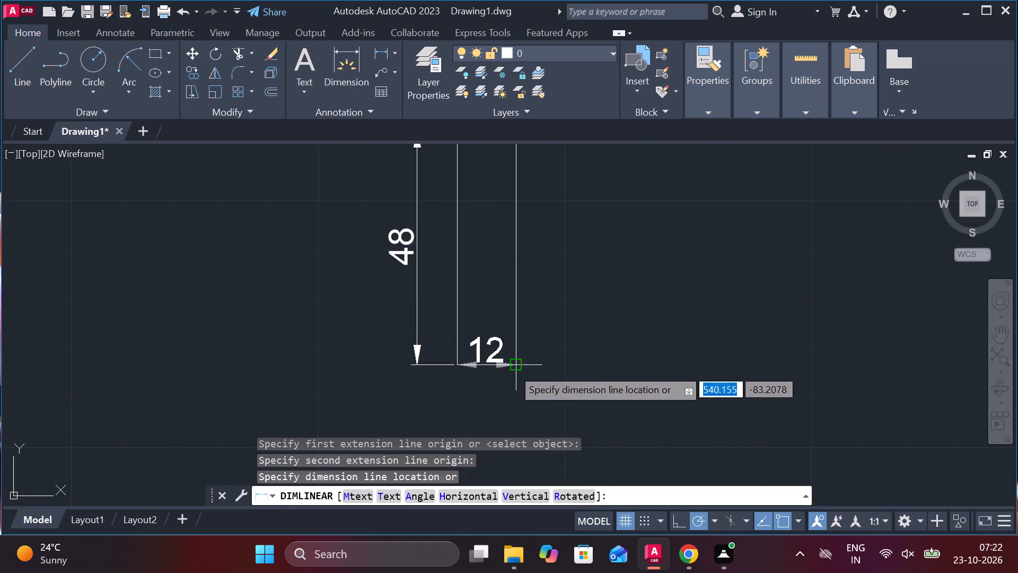
middle_drag(496, 396, 486, 364)
click(482, 382)
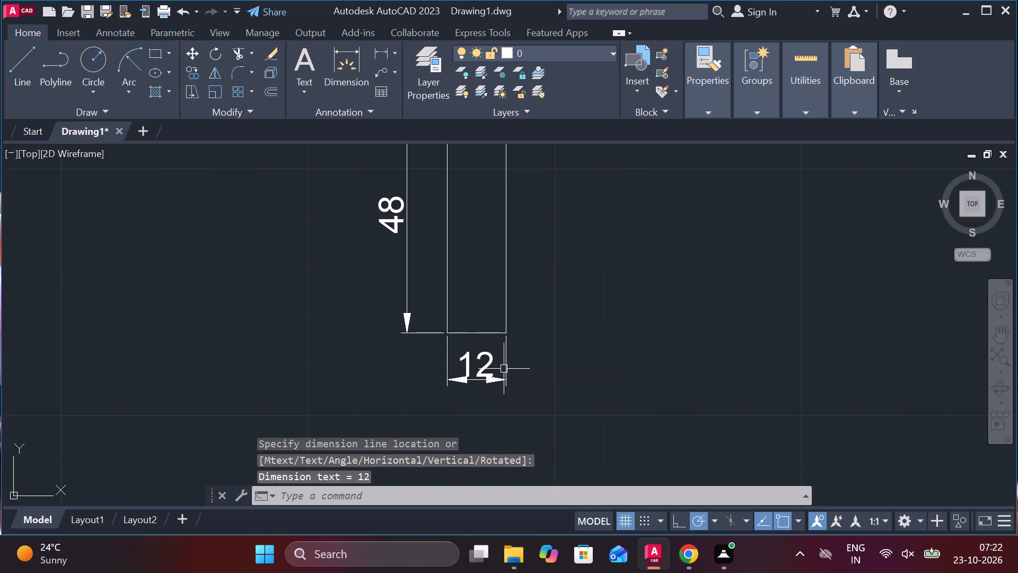
Add a horizontal linear dimension for the neck's width above its top edge.
scroll(520, 319, down, 1)
middle_click(515, 371)
middle_drag(513, 248, 514, 320)
scroll(511, 223, up, 2)
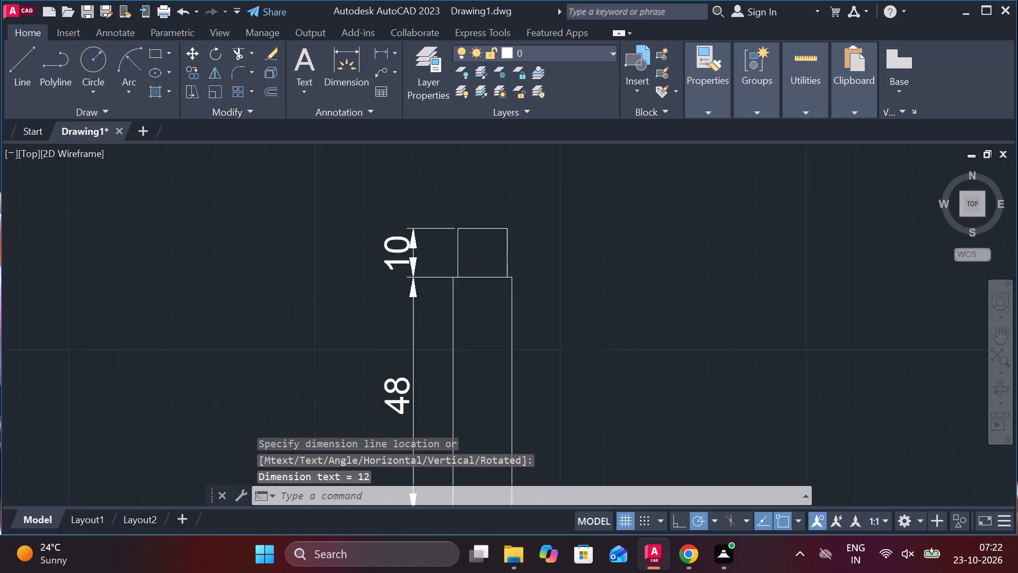
key(space)
click(429, 232)
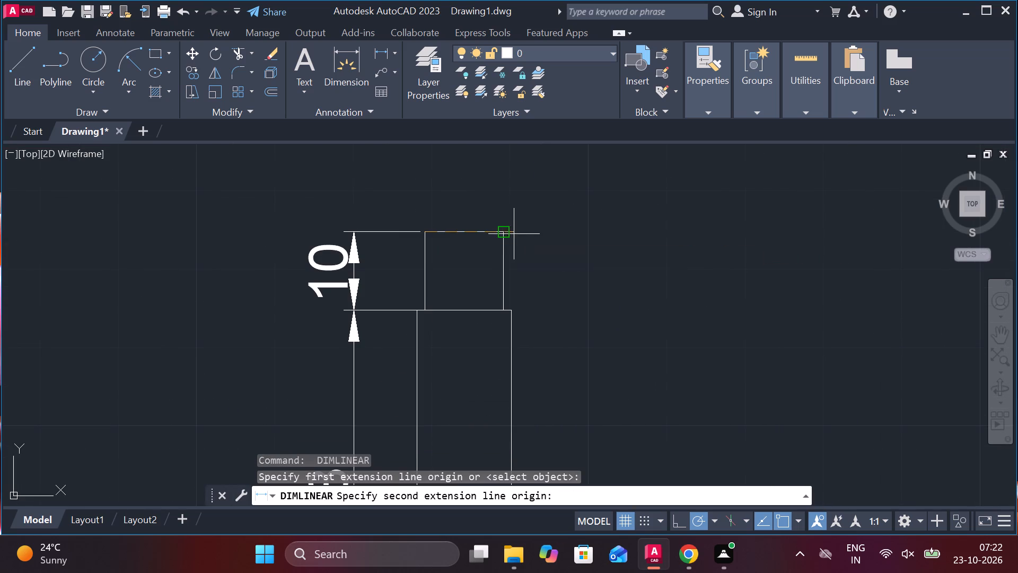
click(514, 234)
click(560, 205)
key(Escape)
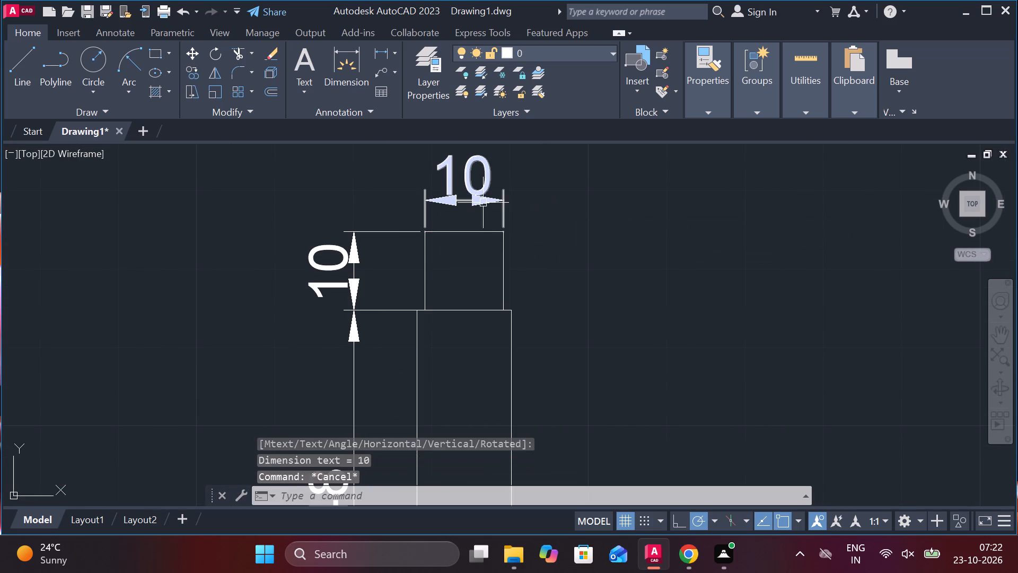
Insert the diameter symbol before the neck's width dimension text so it reads Ø10.
double_click(477, 193)
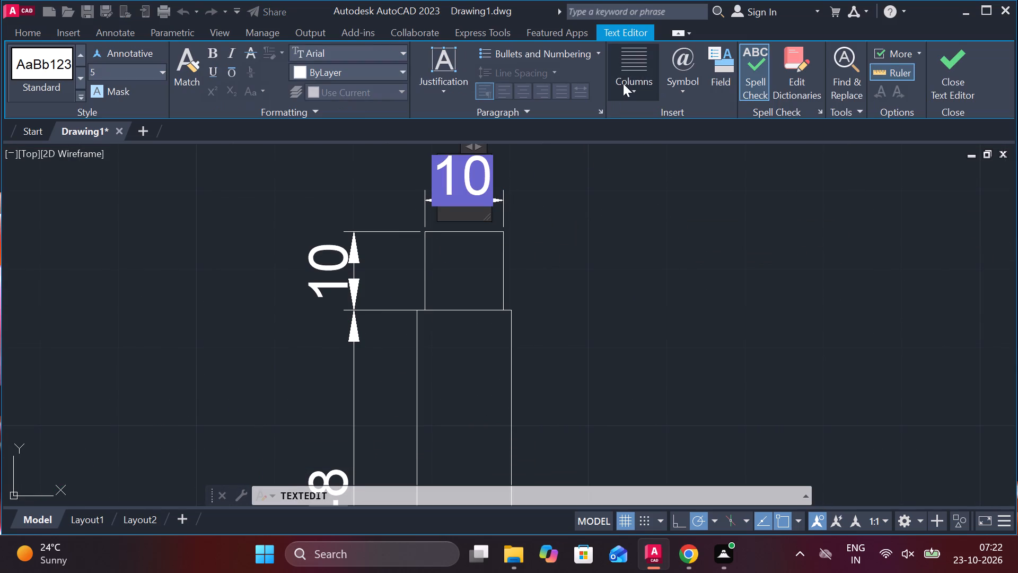
click(683, 91)
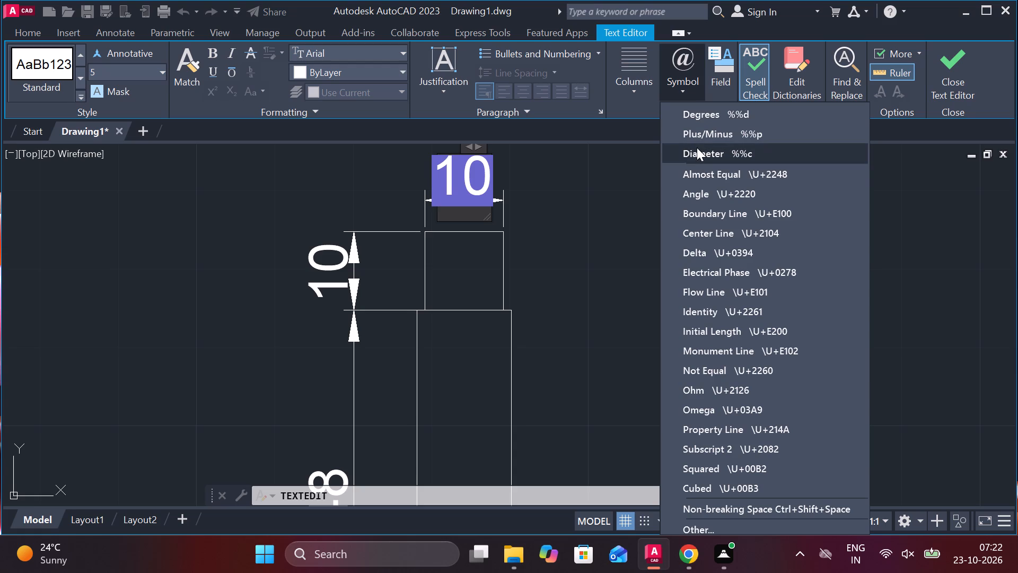
click(696, 148)
click(940, 77)
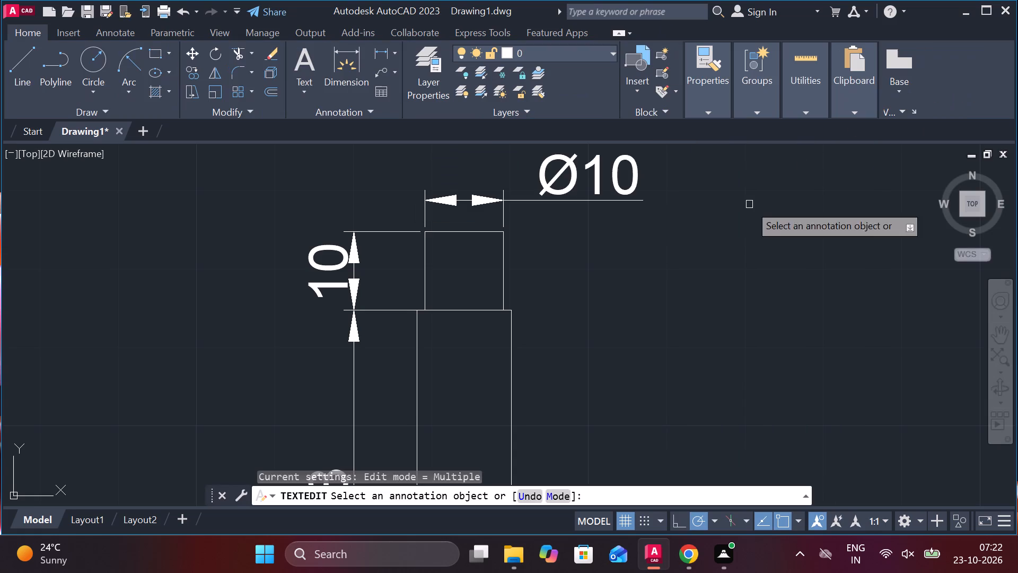
Insert the diameter symbol before the body's width dimension text so it reads Ø12.
scroll(585, 206, down, 2)
middle_drag(611, 292, 606, 266)
middle_drag(553, 387, 545, 319)
scroll(546, 319, up, 1)
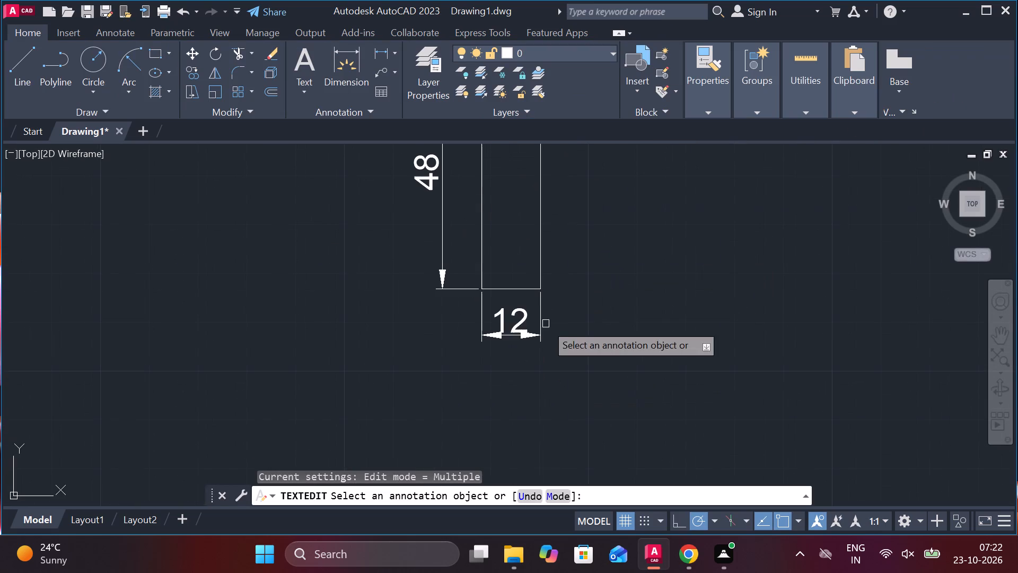
key(Escape)
double_click(516, 310)
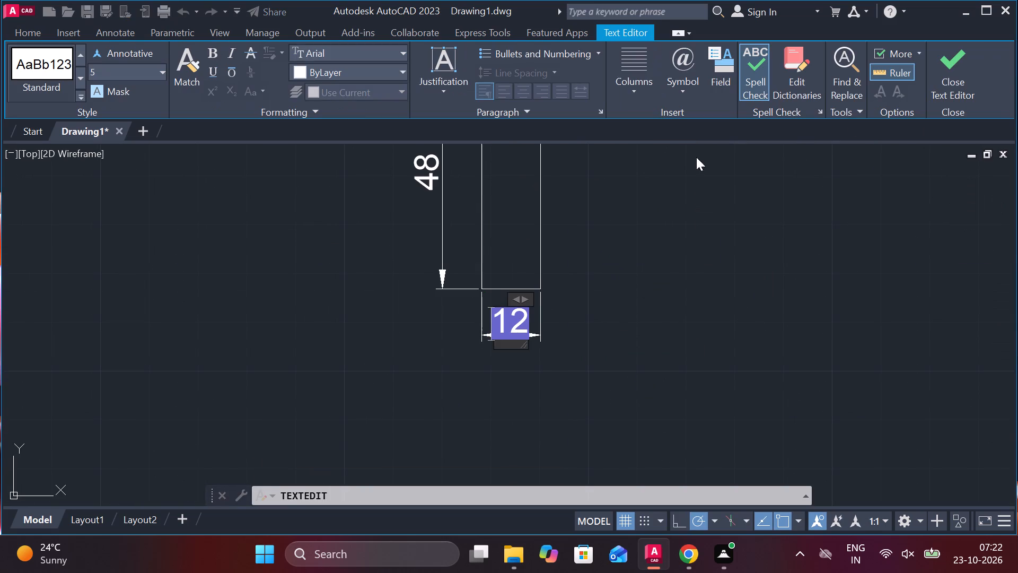
click(697, 94)
click(739, 156)
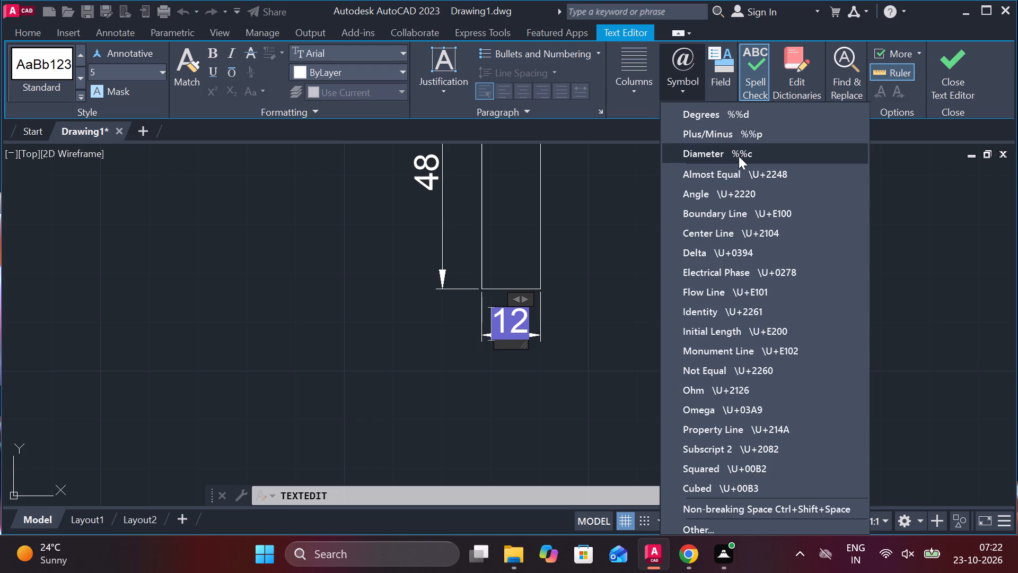
click(962, 76)
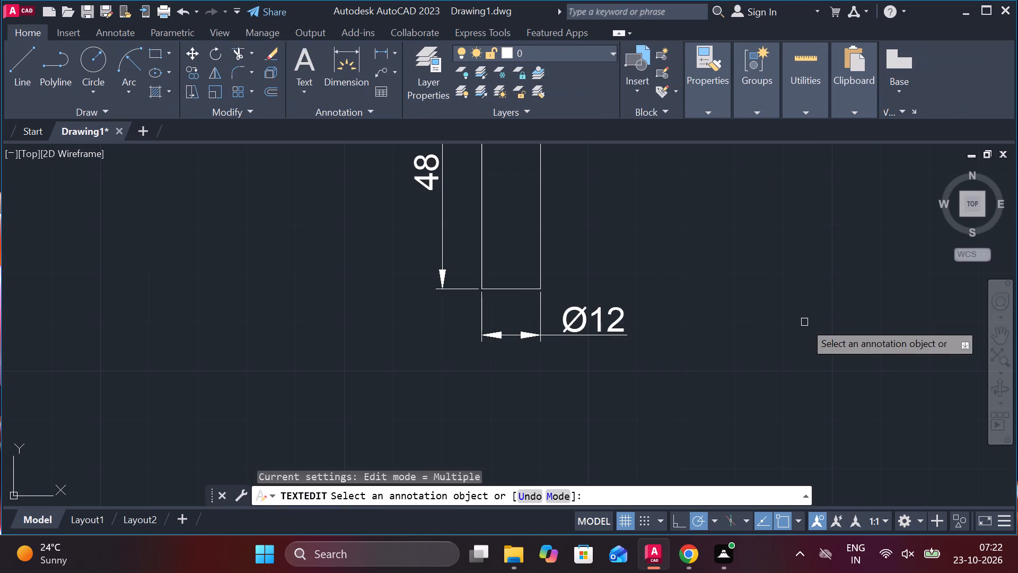
Add a multileader pointing to the stepped pin's body edge, with the part number 8 at text height 10.
scroll(804, 323, down, 3)
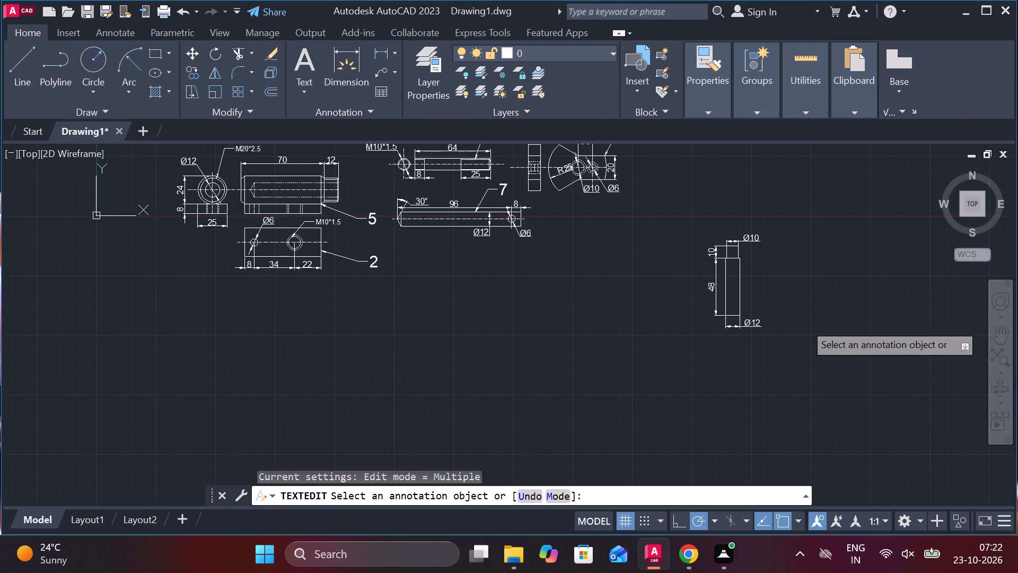
scroll(553, 263, up, 1)
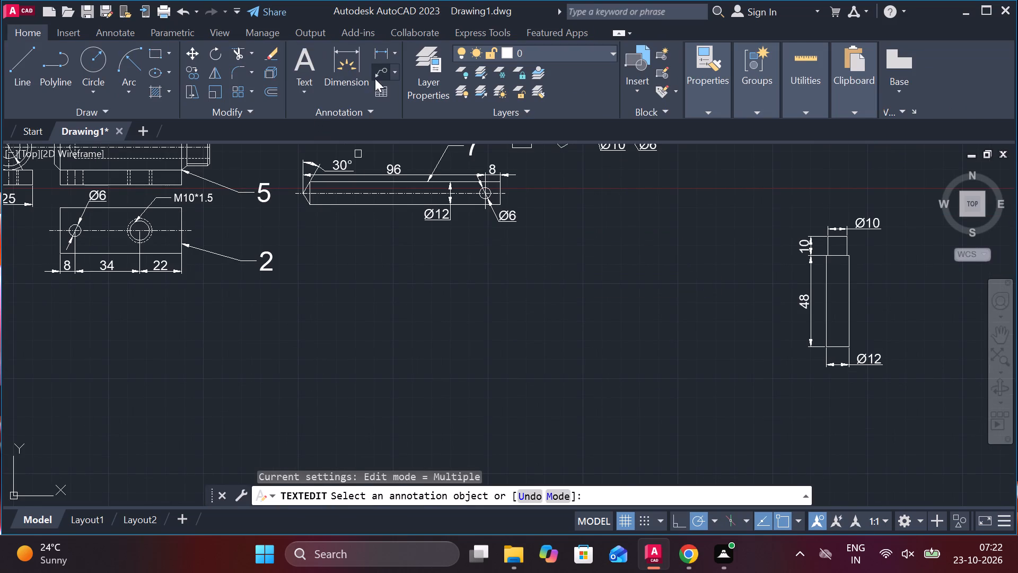
click(375, 79)
middle_drag(481, 274, 324, 306)
middle_drag(440, 327, 347, 328)
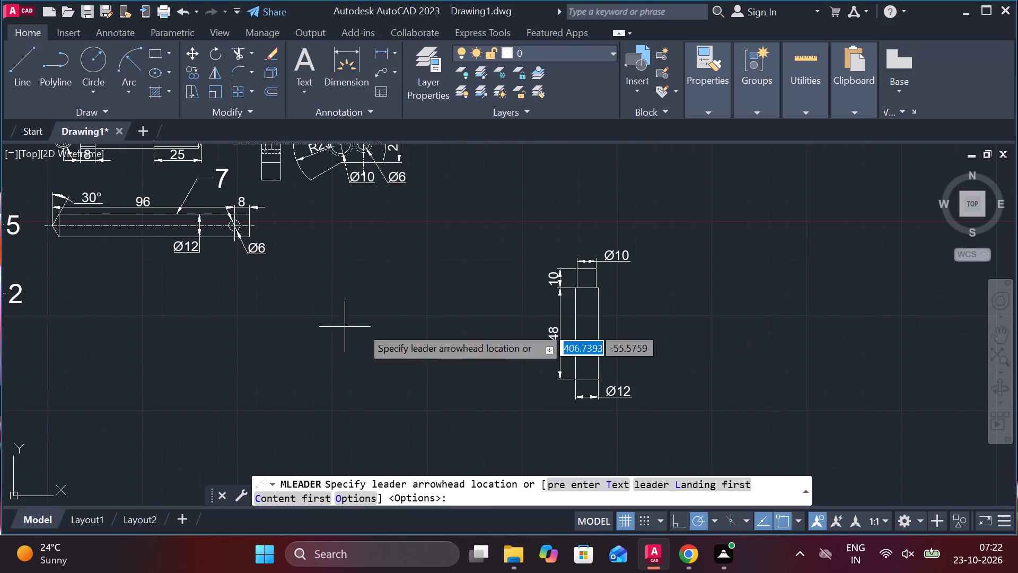
scroll(596, 320, up, 2)
click(602, 327)
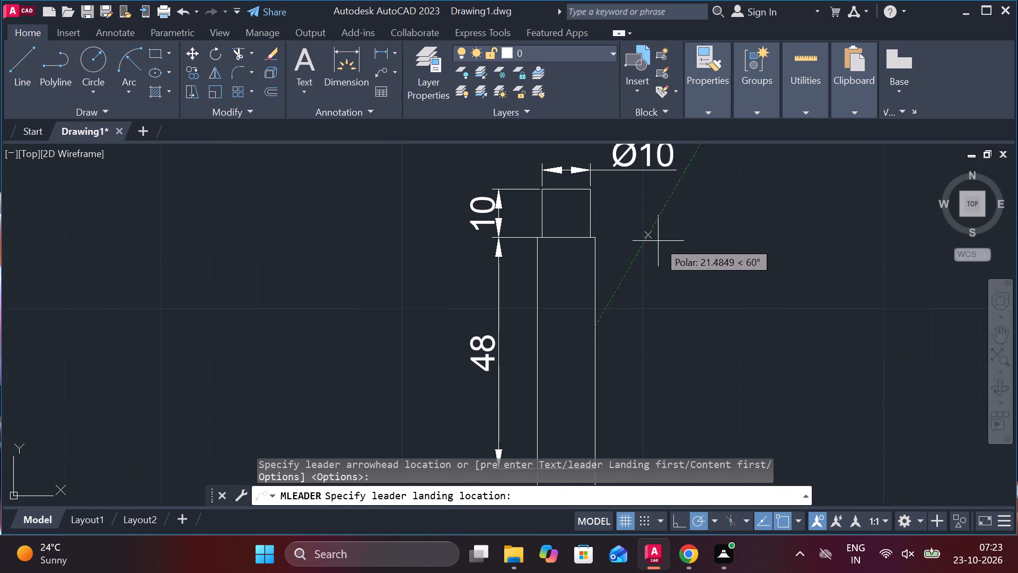
click(675, 232)
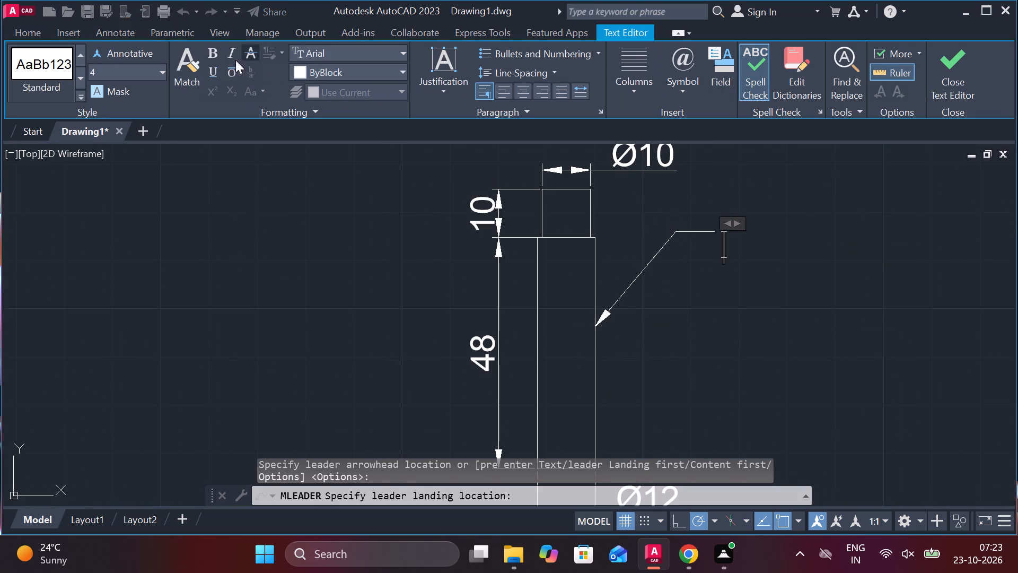
drag(138, 72, 61, 69)
text(10)
key(Return)
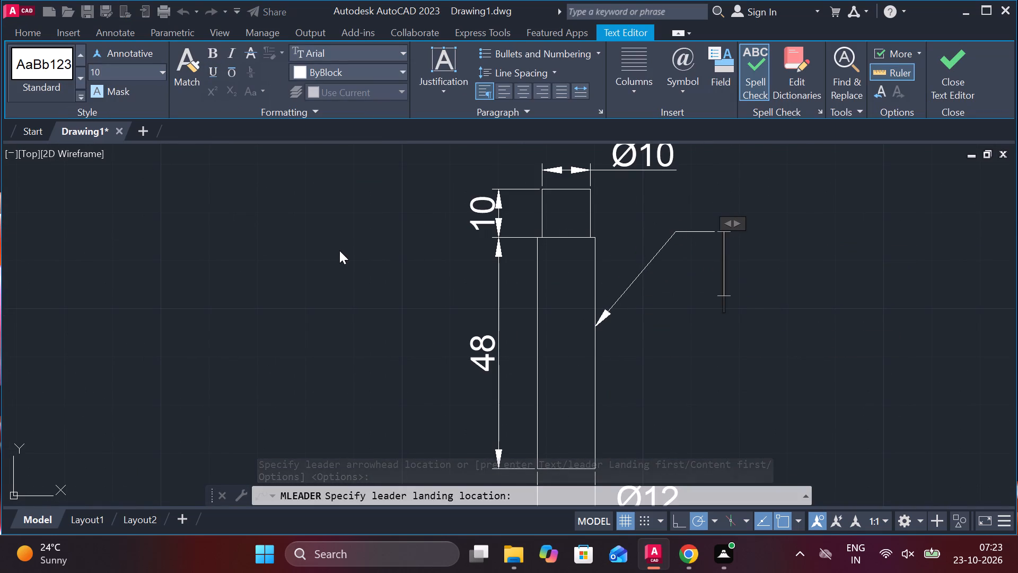
key(8)
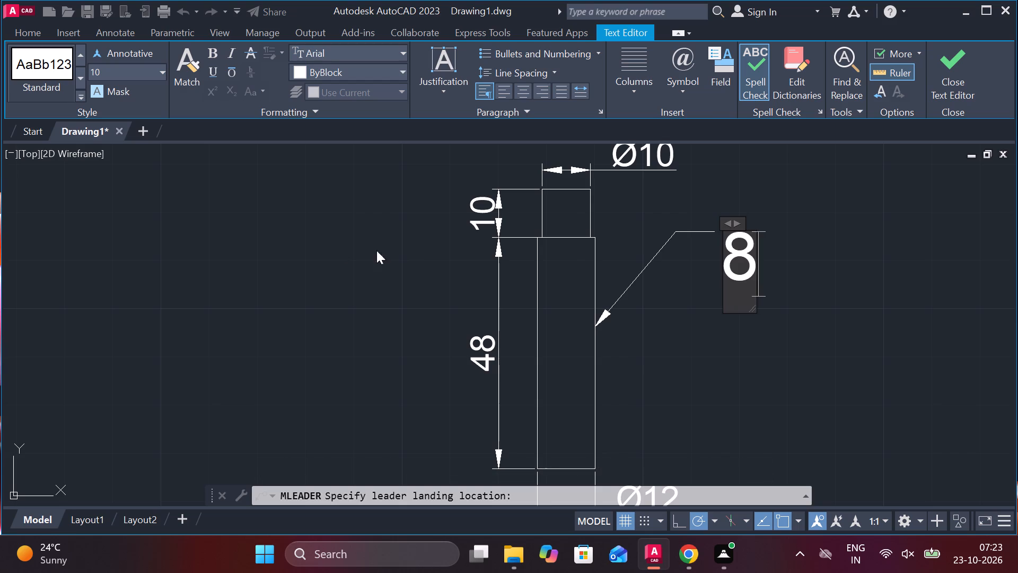
click(936, 75)
Move the stepped pin with its dimensions and number 8 leader to the empty area below part 2.
scroll(810, 310, down, 1)
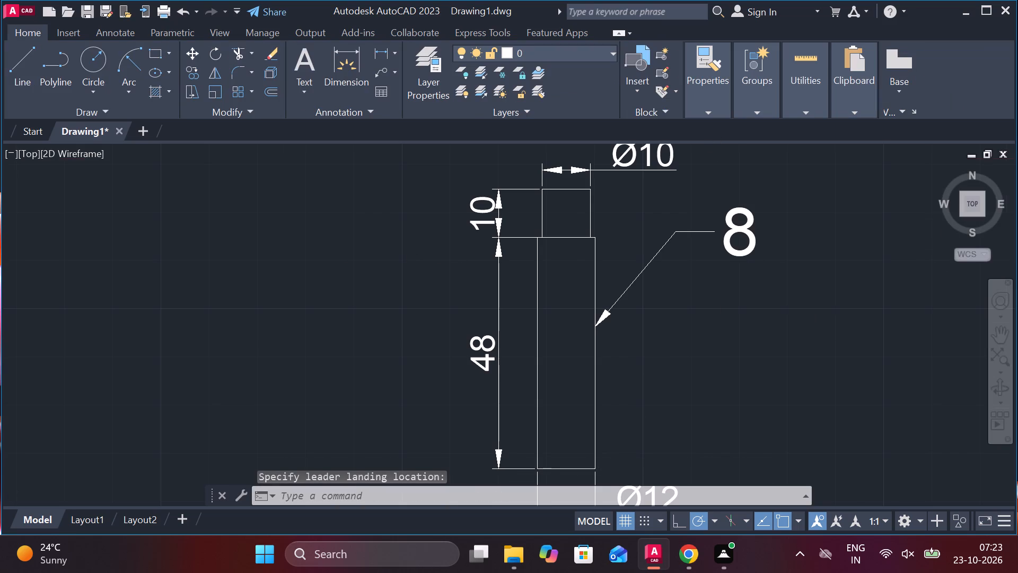
scroll(696, 294, down, 1)
click(586, 212)
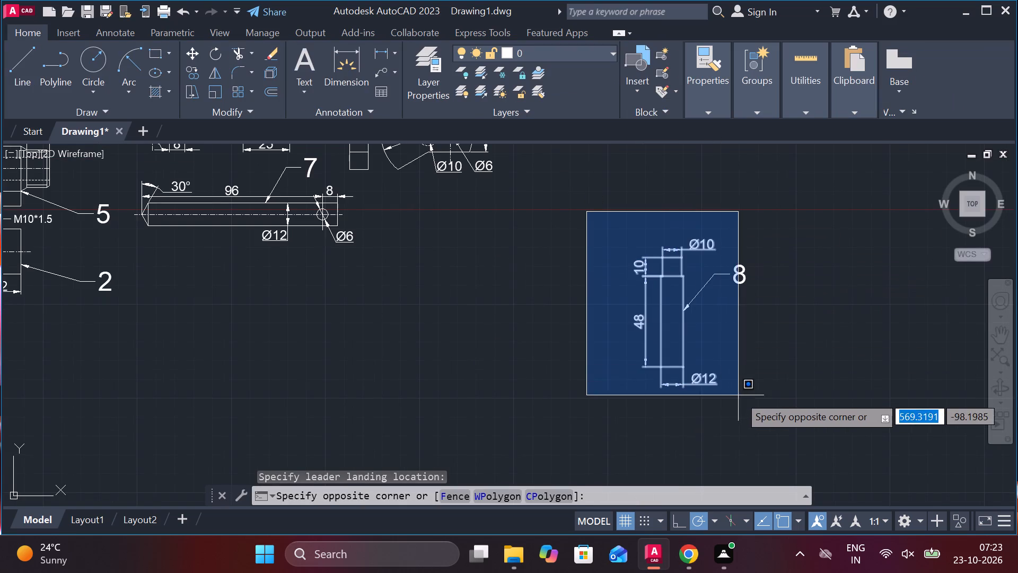
click(759, 405)
key(m)
key(Return)
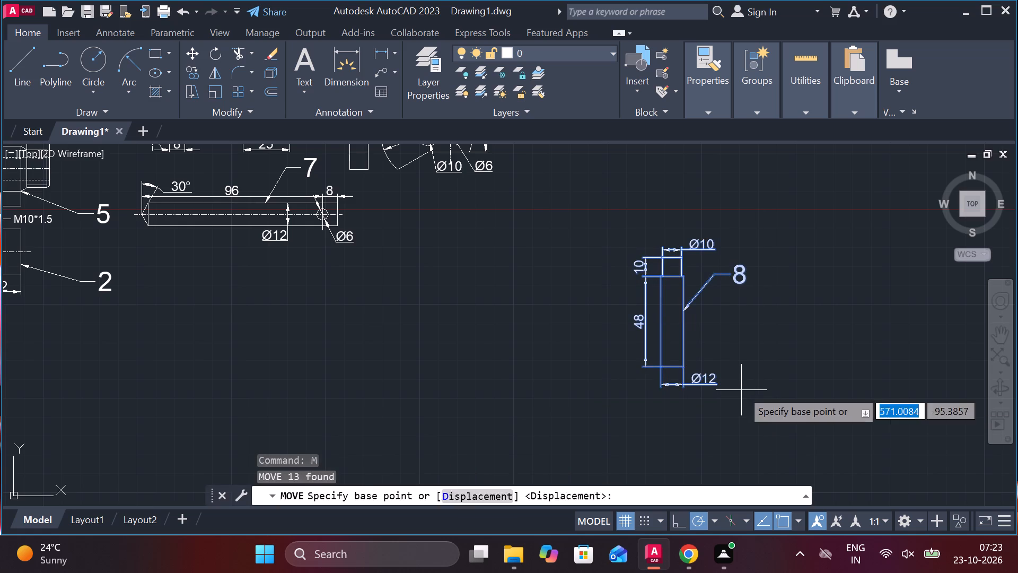
click(741, 390)
scroll(741, 386, down, 1)
middle_drag(701, 353, 739, 412)
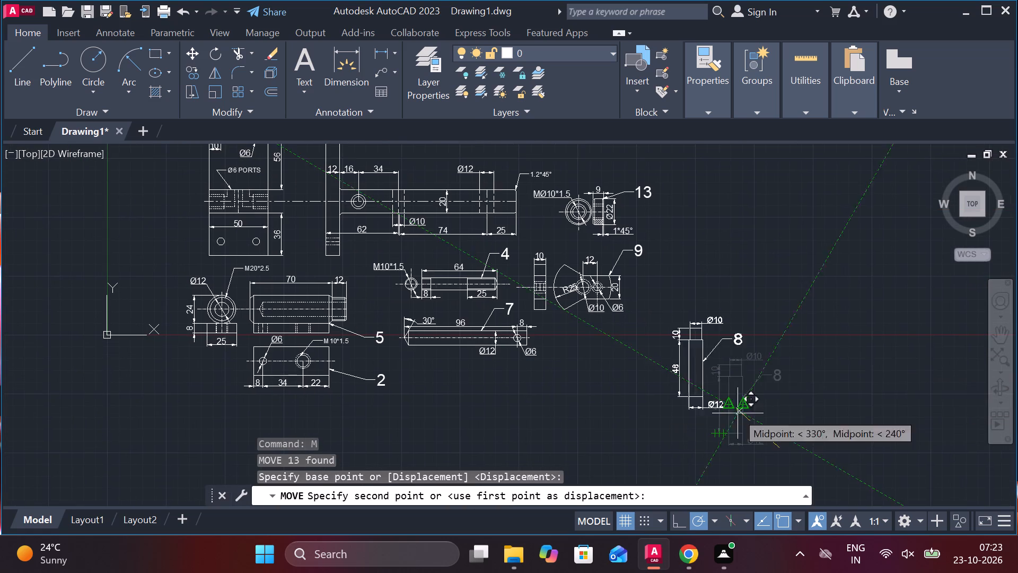
scroll(730, 331, down, 1)
middle_drag(711, 392, 734, 308)
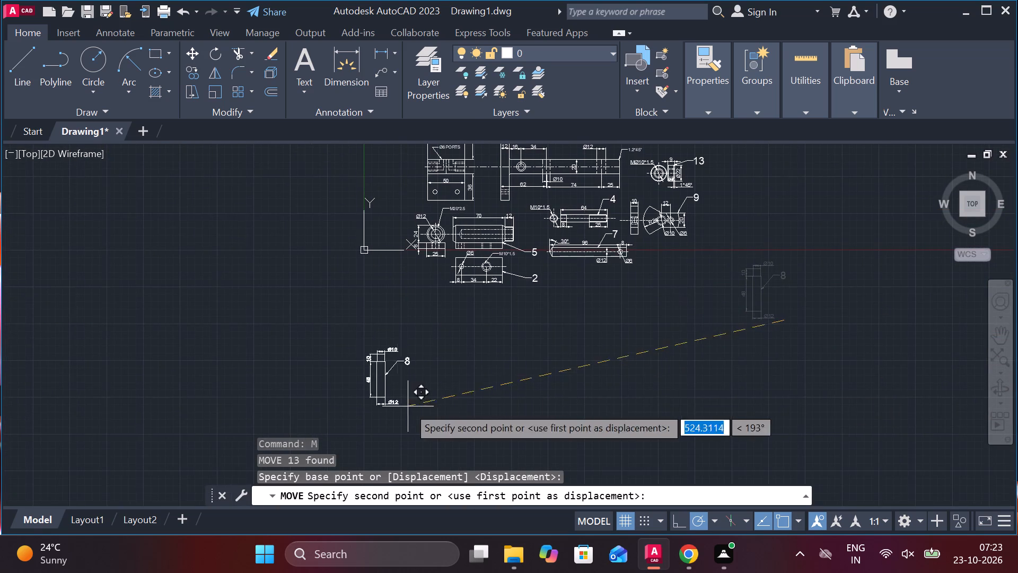
scroll(439, 360, up, 1)
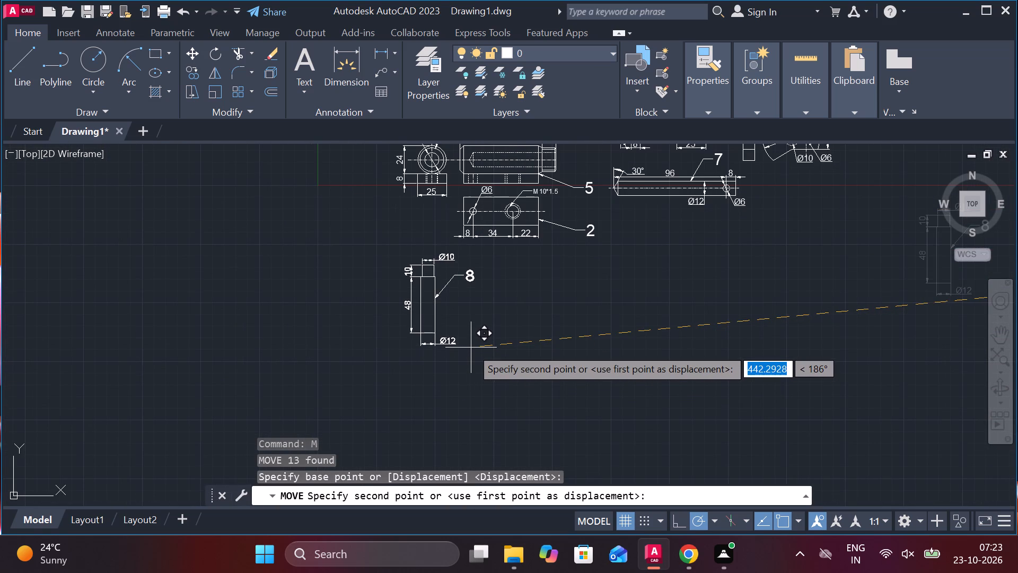
click(471, 348)
Start a new stepped outline beside part 8 with lines 6 to the right, 10 down, 2 right and 20 down.
middle_drag(621, 348, 554, 354)
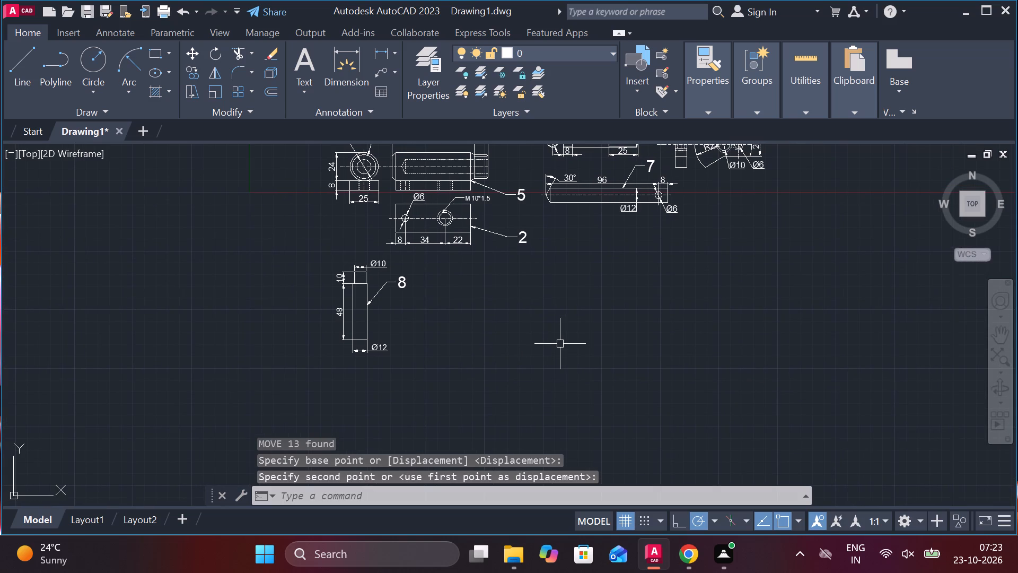
key(l)
key(Return)
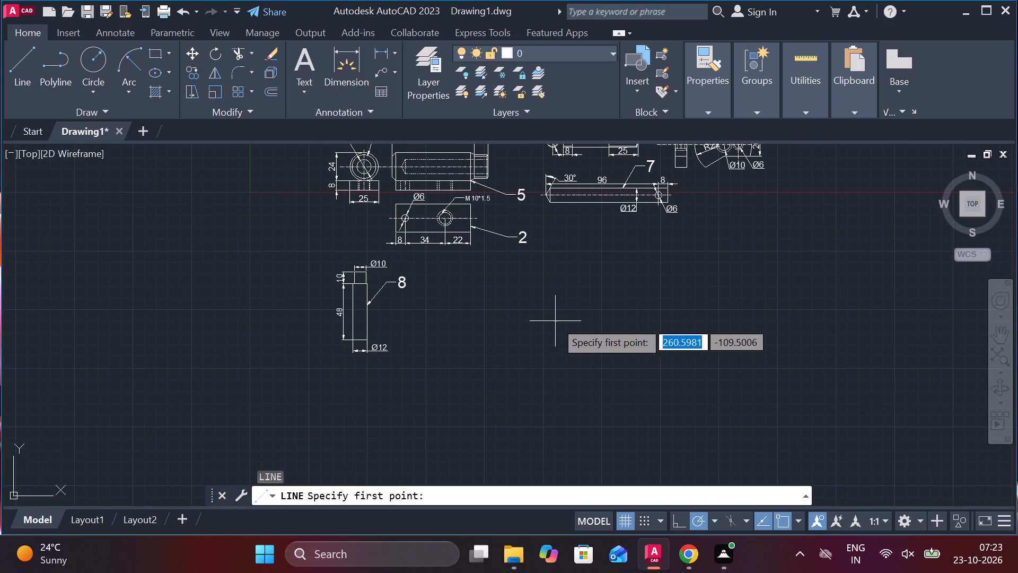
click(528, 303)
key(6)
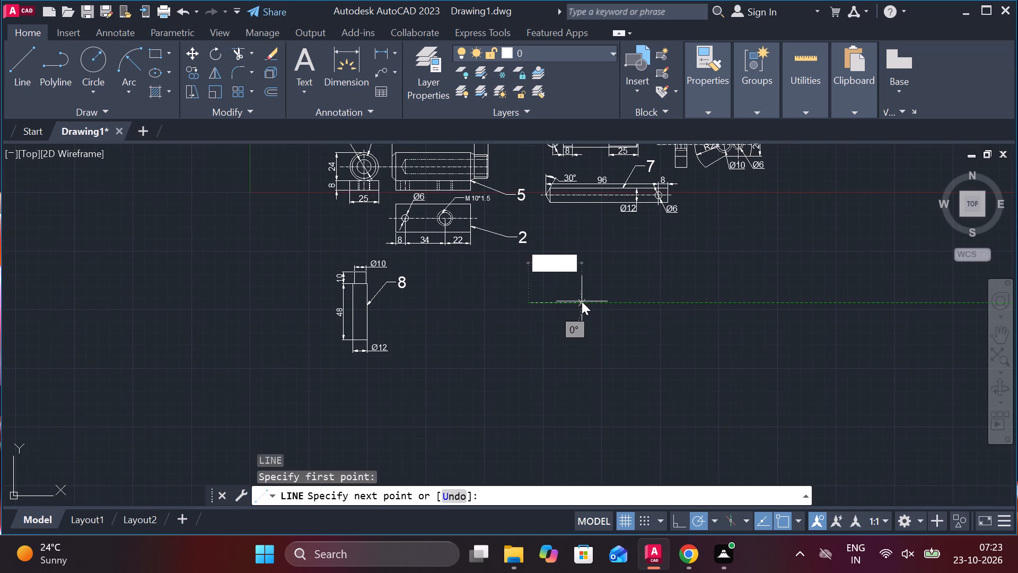
key(Return)
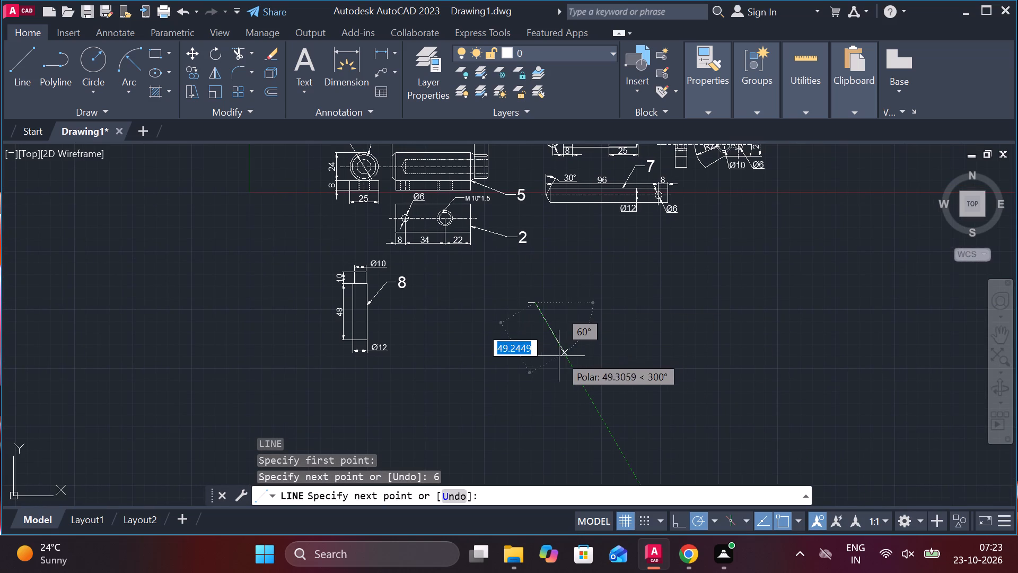
key(1)
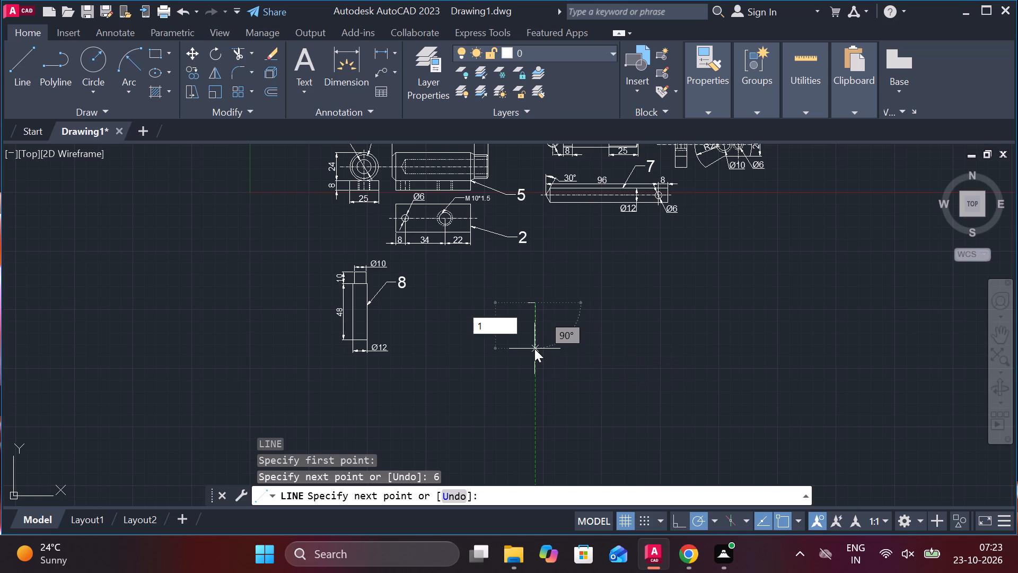
key(0)
key(Return)
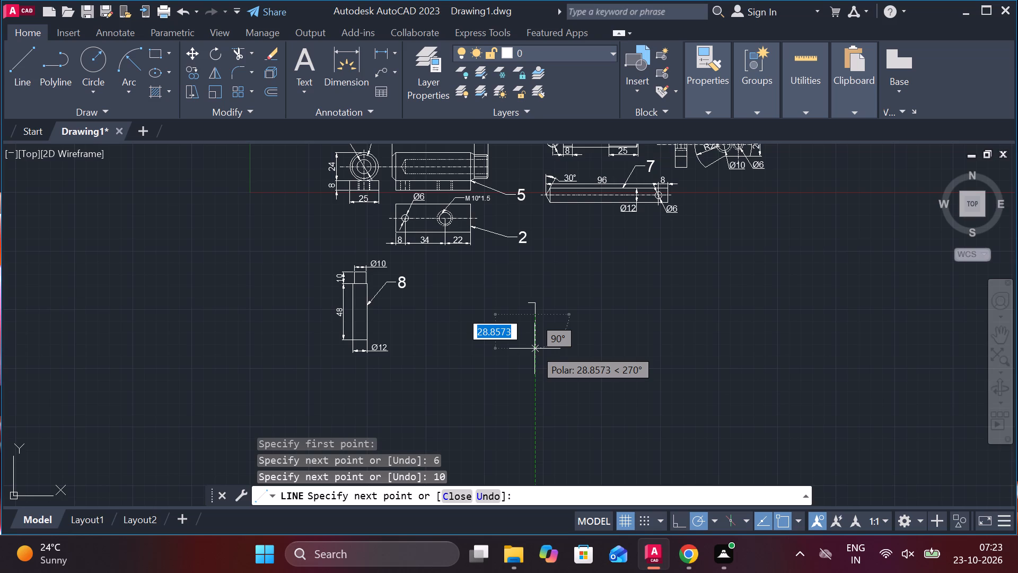
text(2)
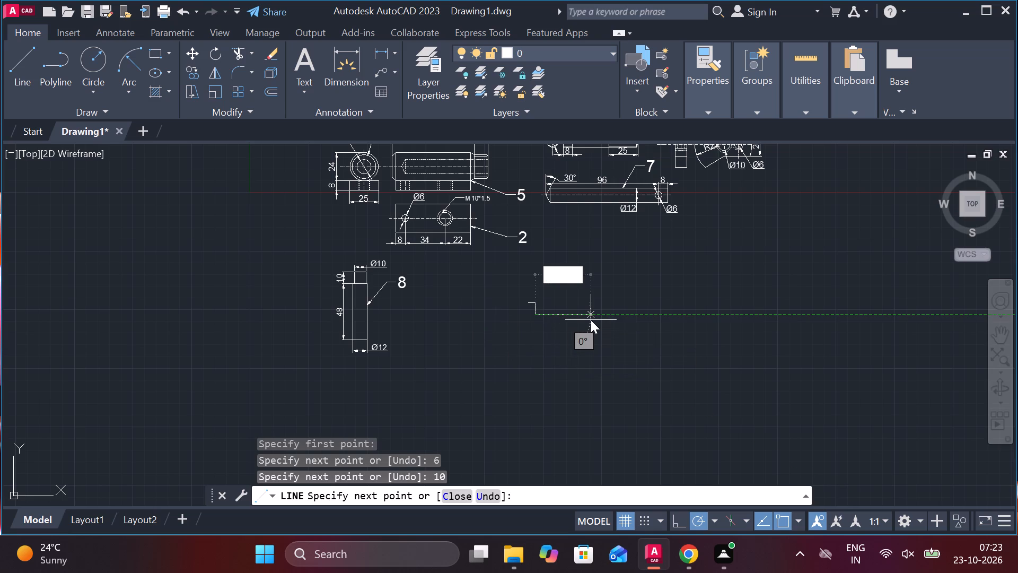
key(space)
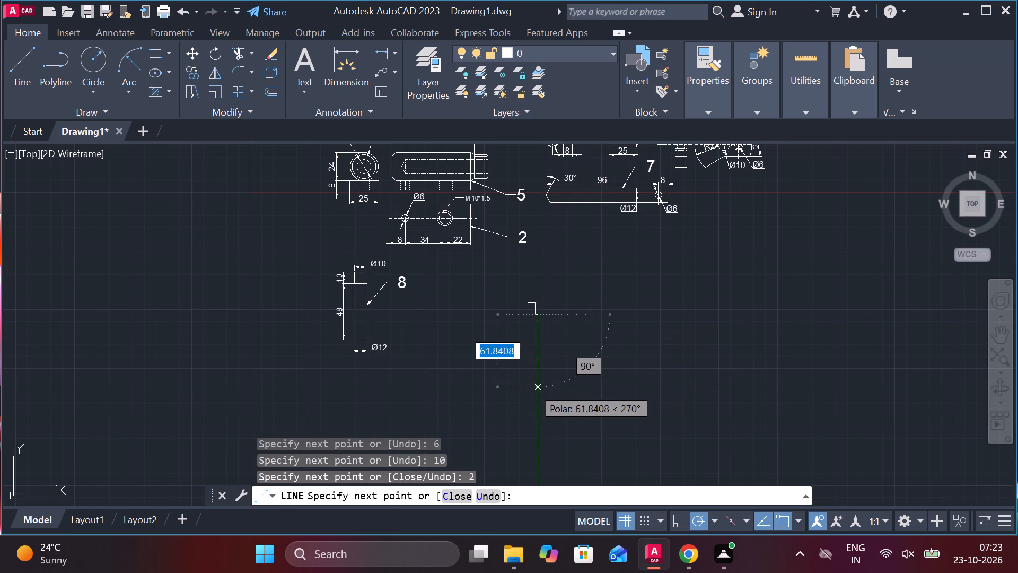
key(2)
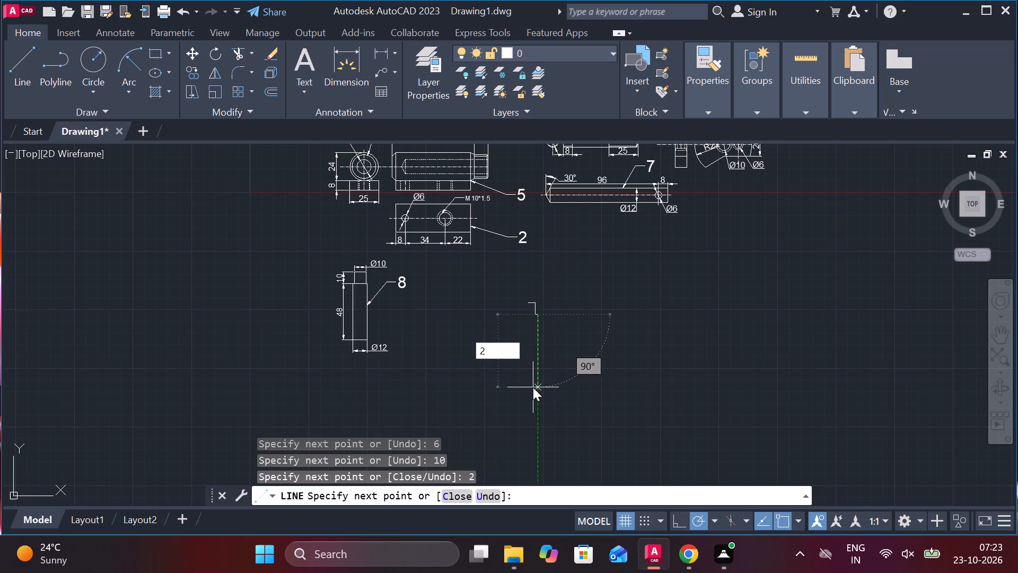
key(0)
key(Return)
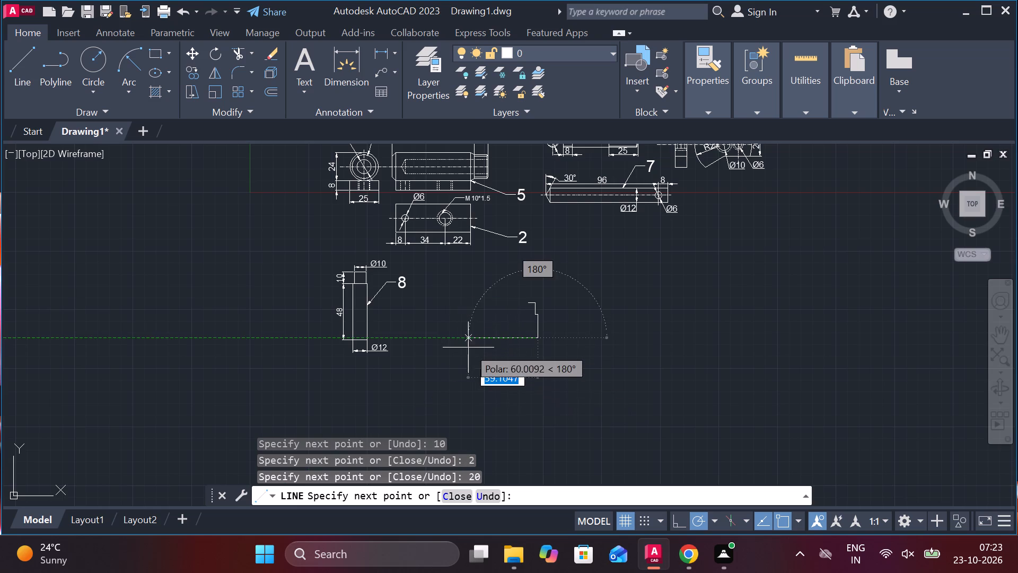
Complete the stepped outline with lines 10 to the left, 20 up and 2 right, closing back at the starting point.
text(10)
key(Return)
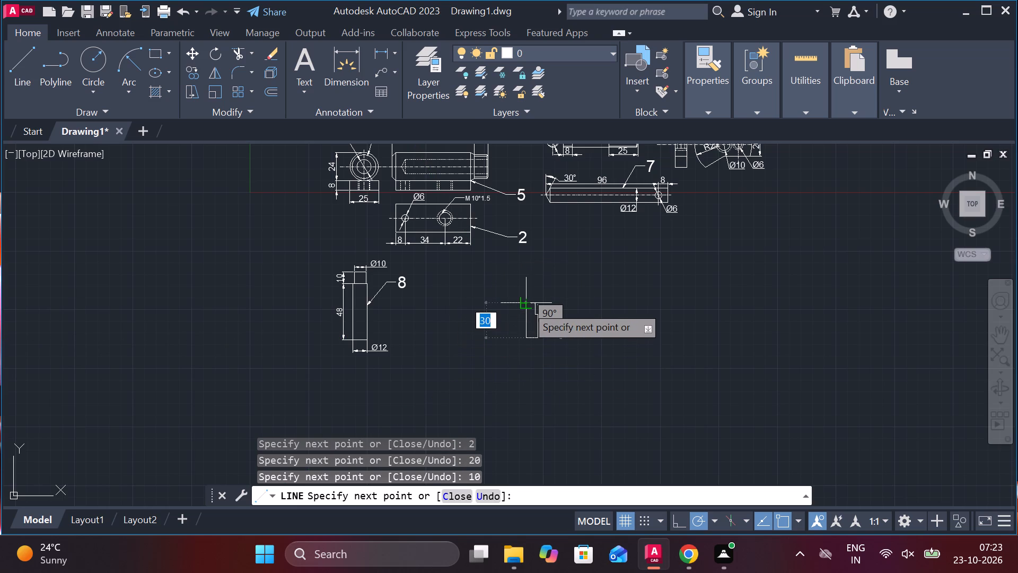
text(20)
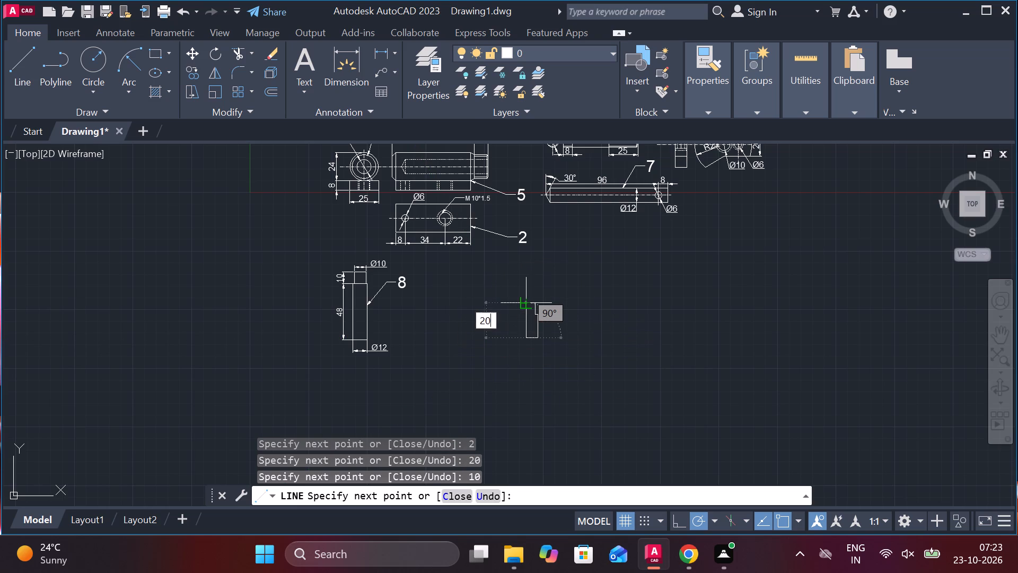
key(Return)
scroll(526, 306, up, 3)
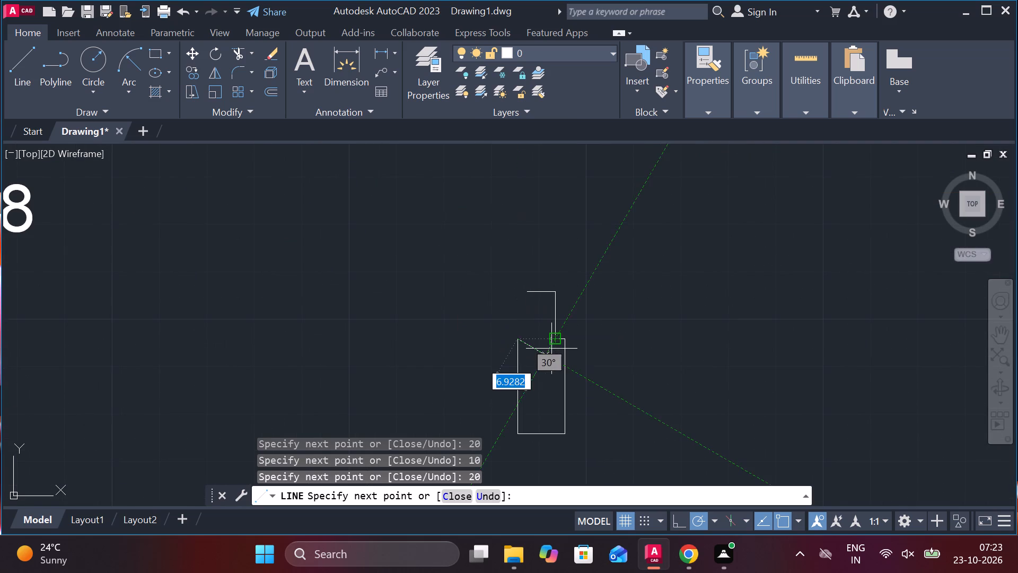
scroll(541, 340, up, 2)
text(2)
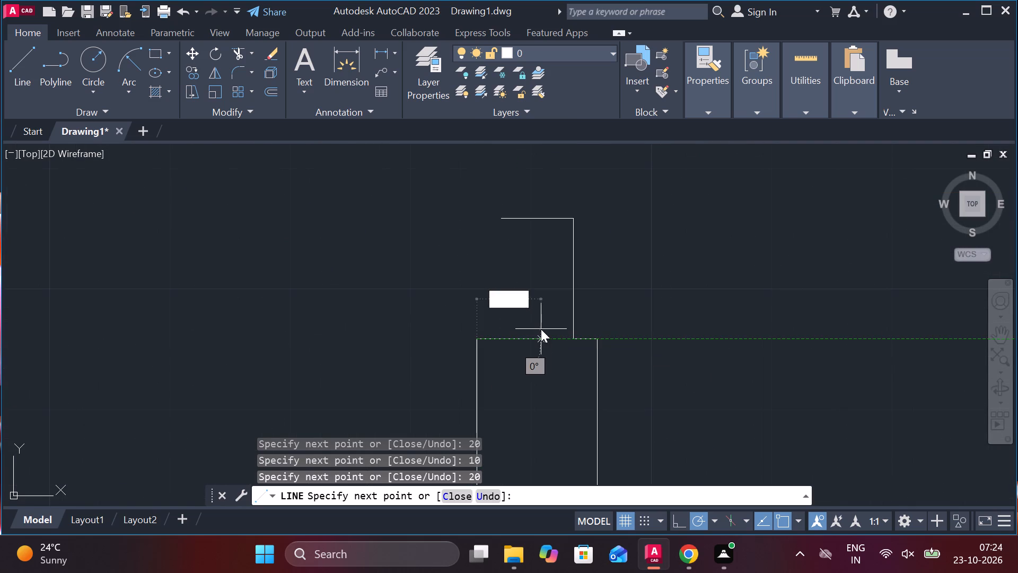
key(space)
click(502, 221)
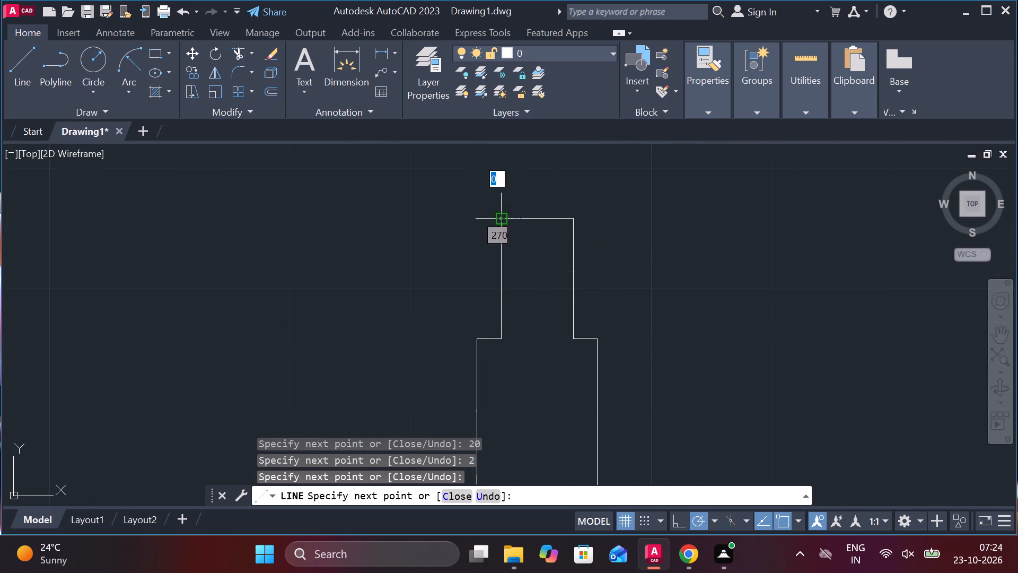
key(Escape)
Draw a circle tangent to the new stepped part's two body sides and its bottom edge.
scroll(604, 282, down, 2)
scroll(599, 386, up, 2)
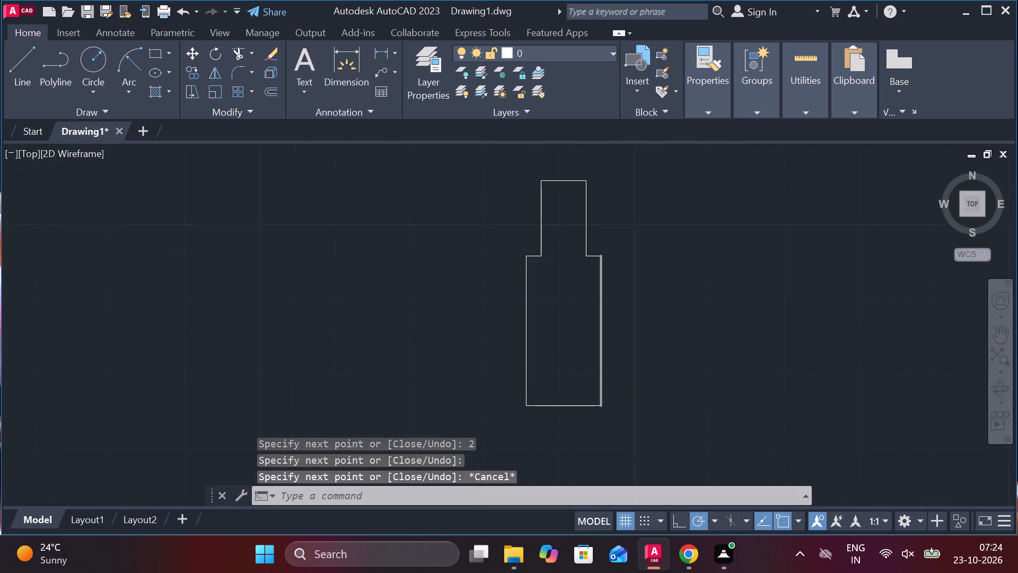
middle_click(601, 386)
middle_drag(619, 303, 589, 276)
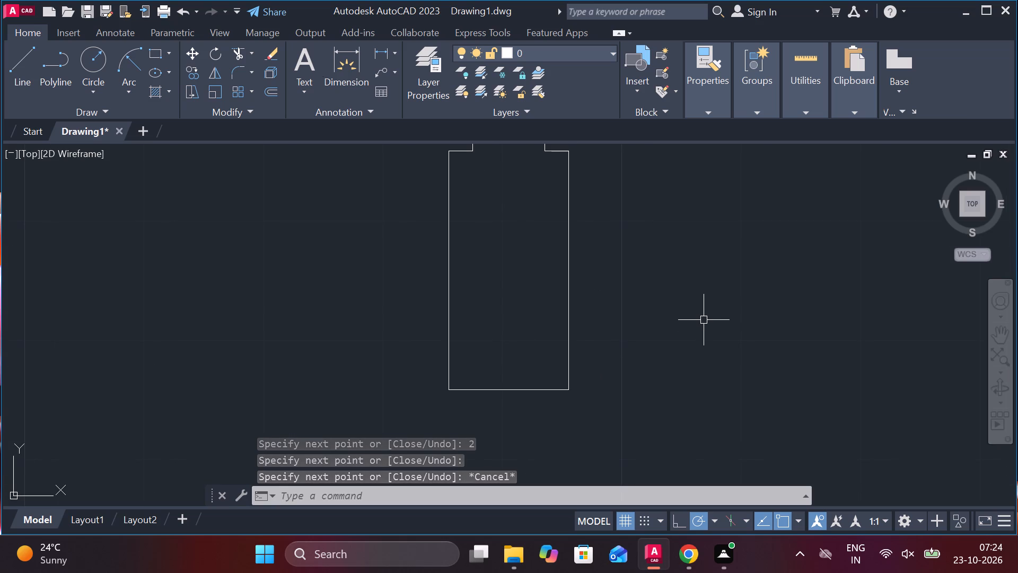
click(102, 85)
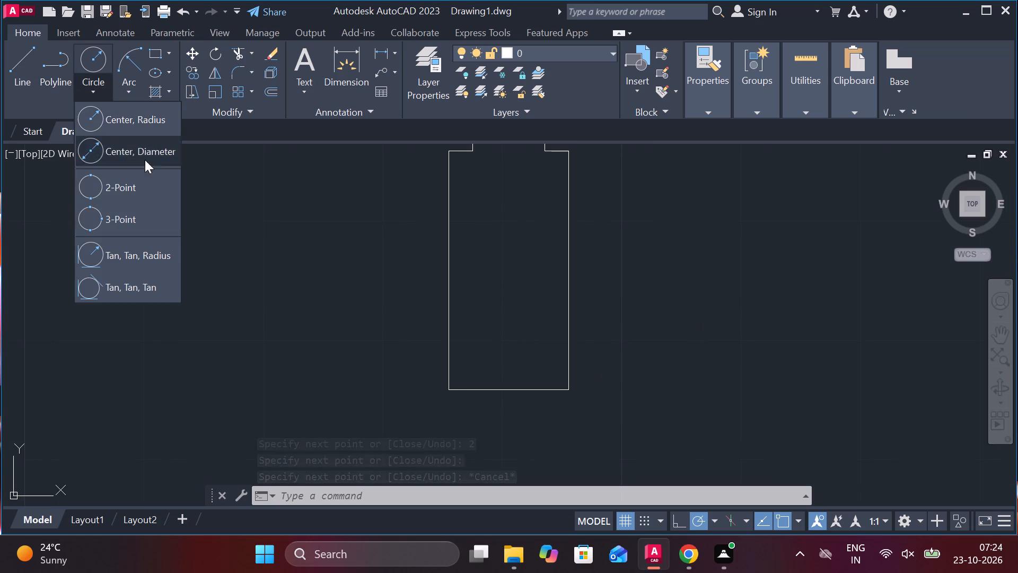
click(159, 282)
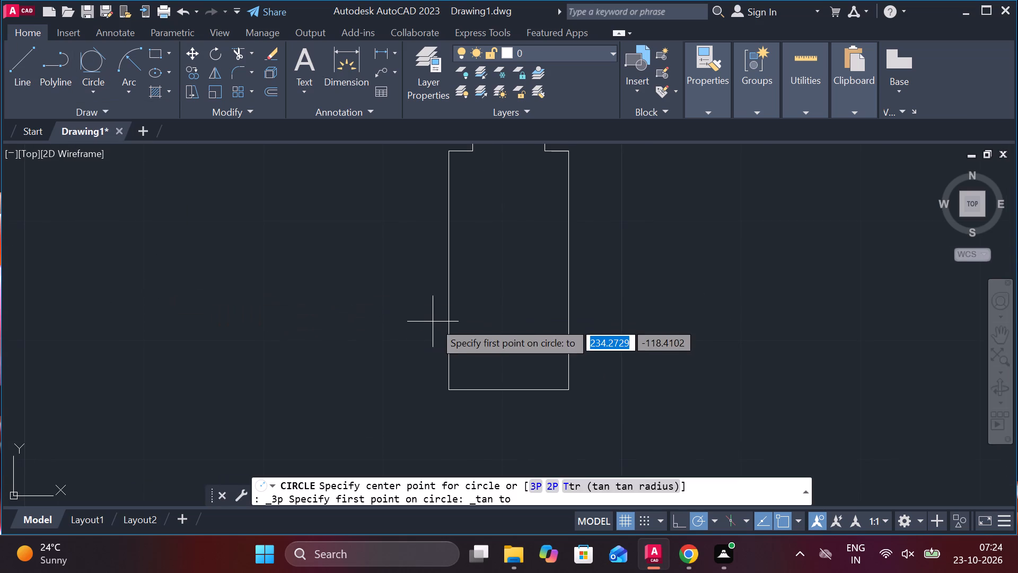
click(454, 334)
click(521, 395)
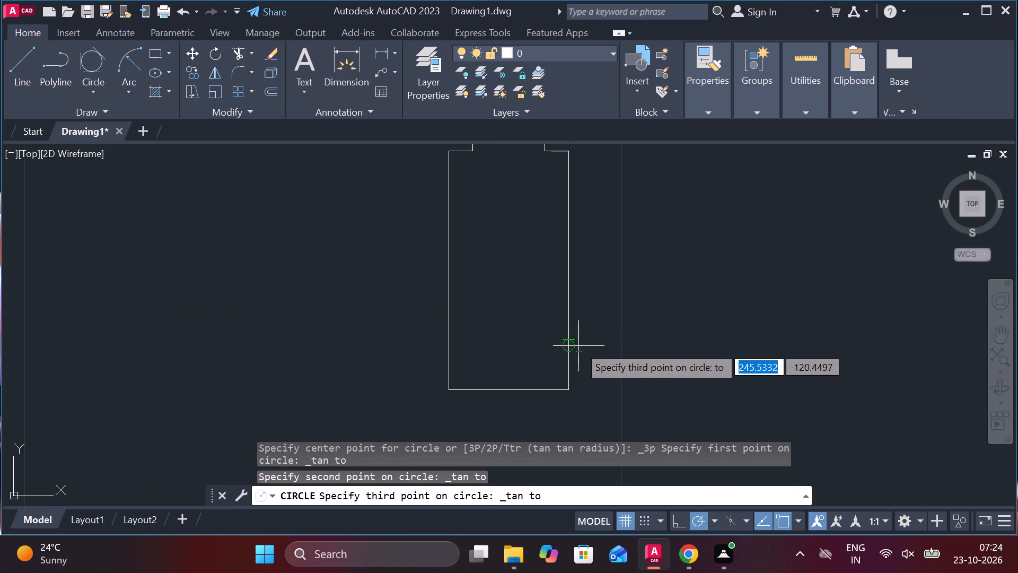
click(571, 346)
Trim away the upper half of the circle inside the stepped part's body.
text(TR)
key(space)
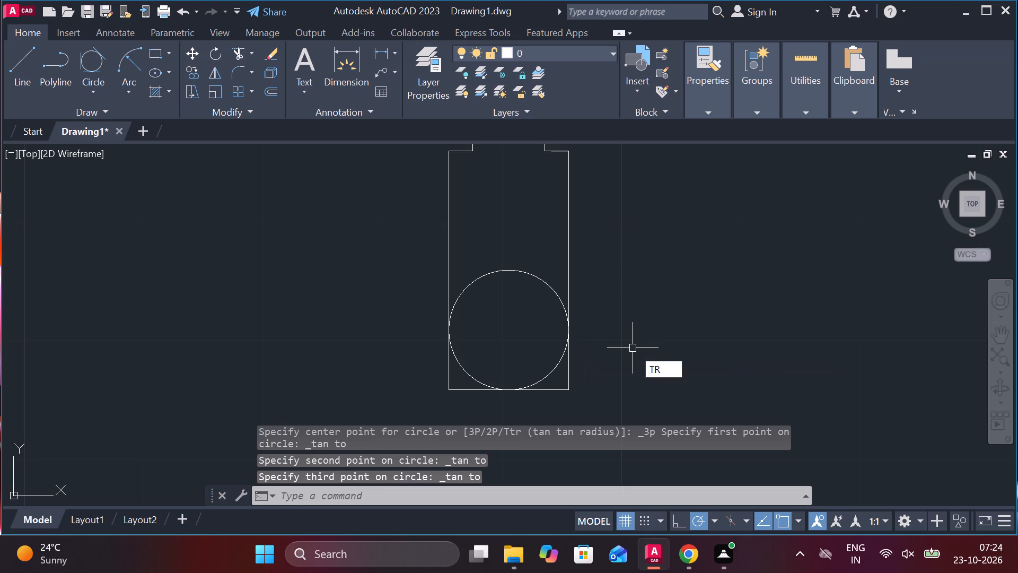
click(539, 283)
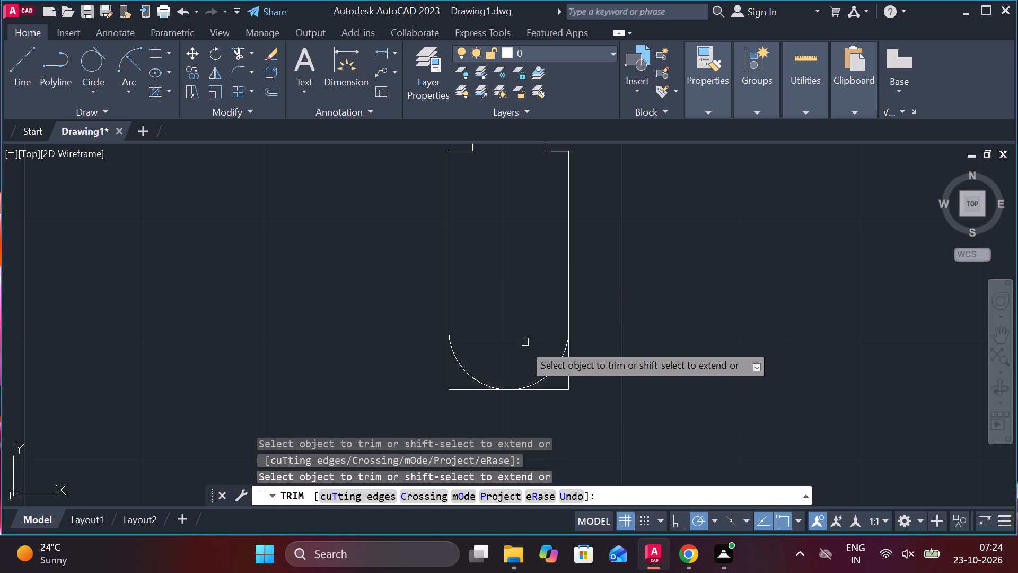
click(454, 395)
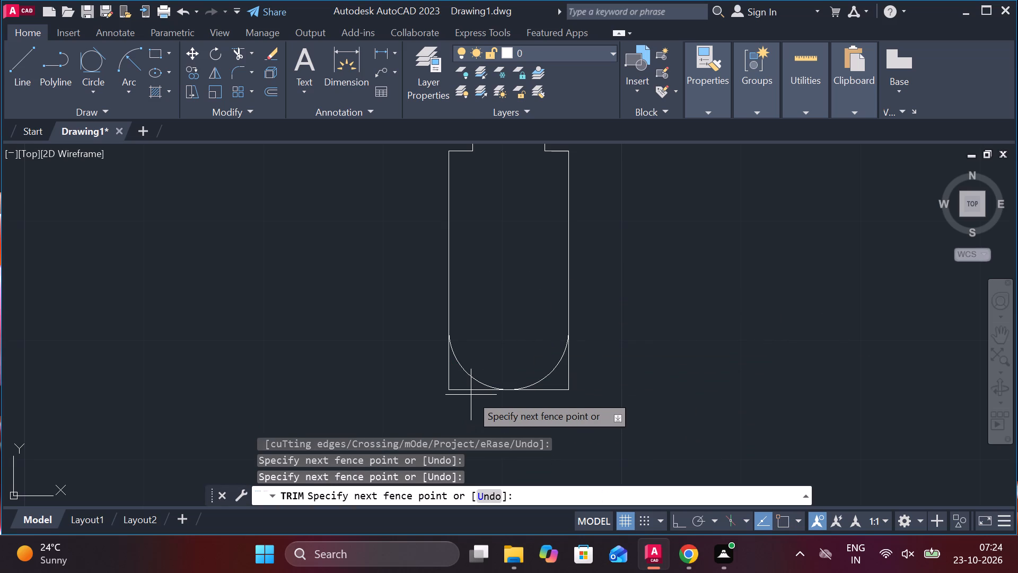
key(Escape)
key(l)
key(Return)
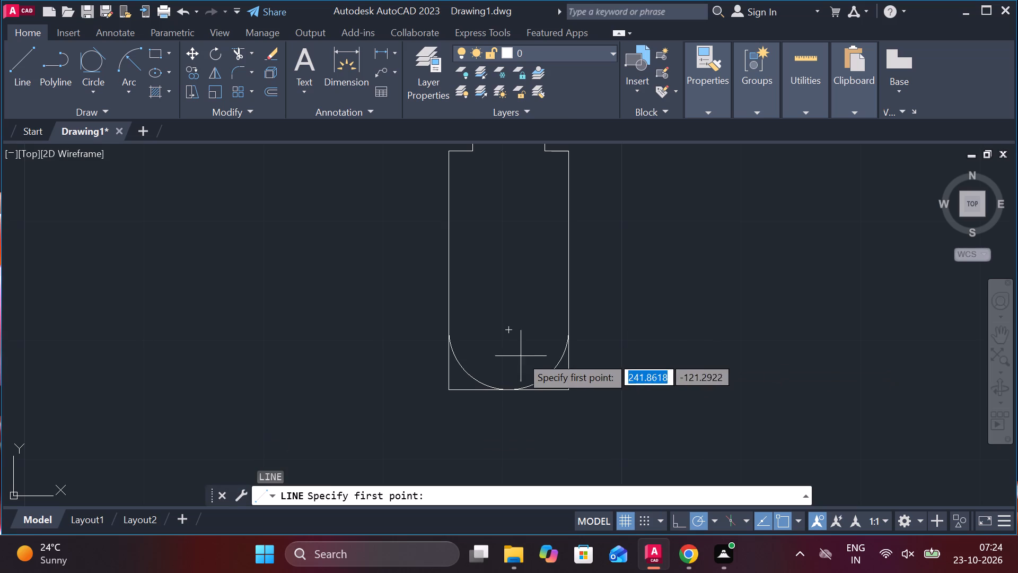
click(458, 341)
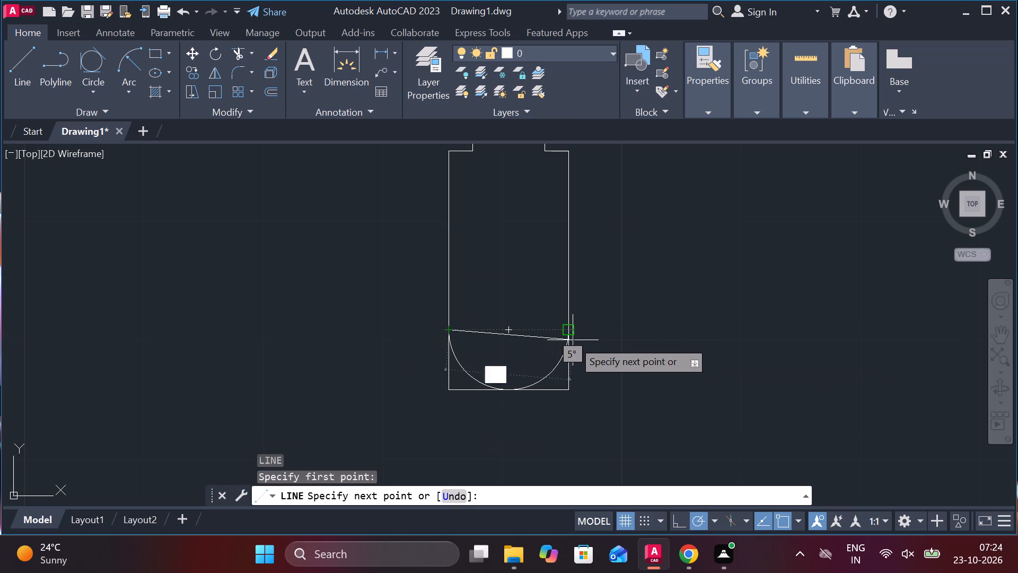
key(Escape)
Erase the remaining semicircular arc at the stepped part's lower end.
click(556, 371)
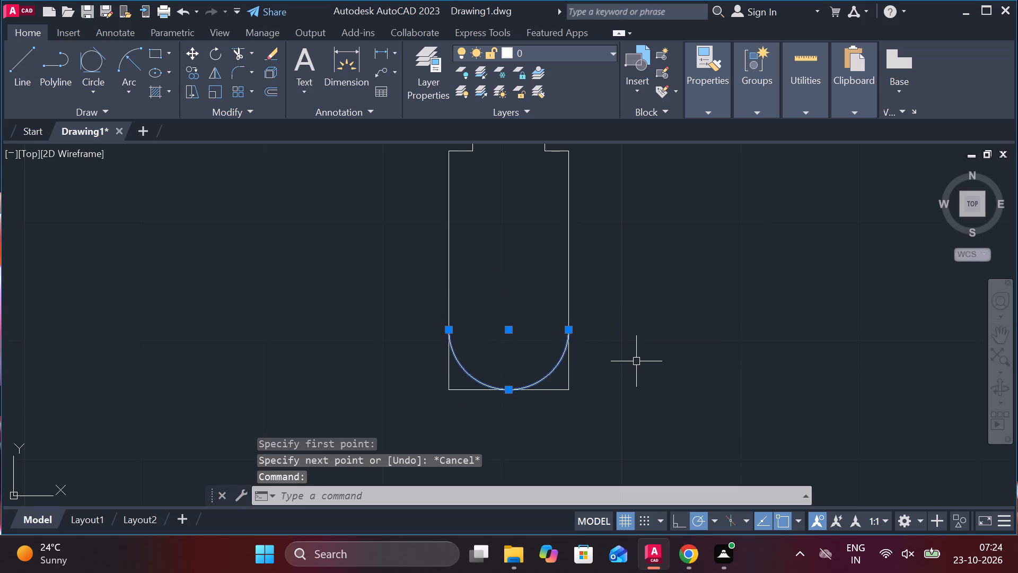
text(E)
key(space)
Offset the stepped part's bottom edge by 1 upward inside the body.
click(550, 388)
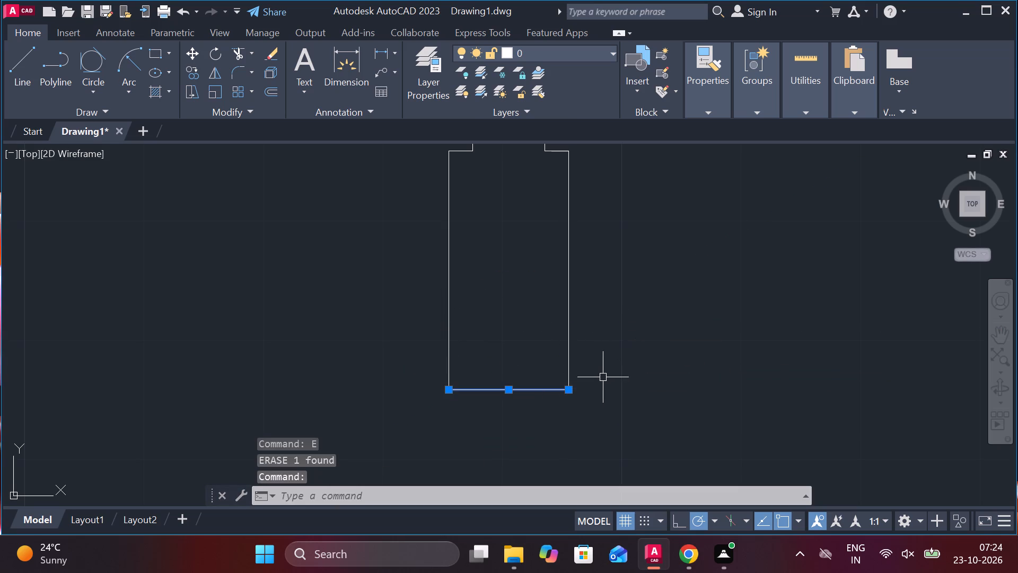
key(o)
key(Return)
key(Return)
text(1)
key(space)
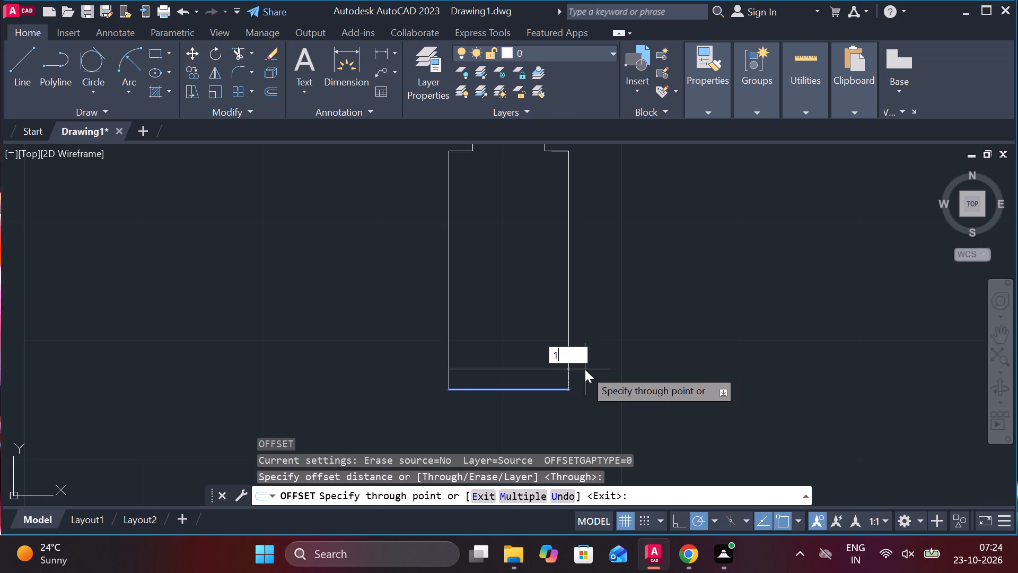
key(Escape)
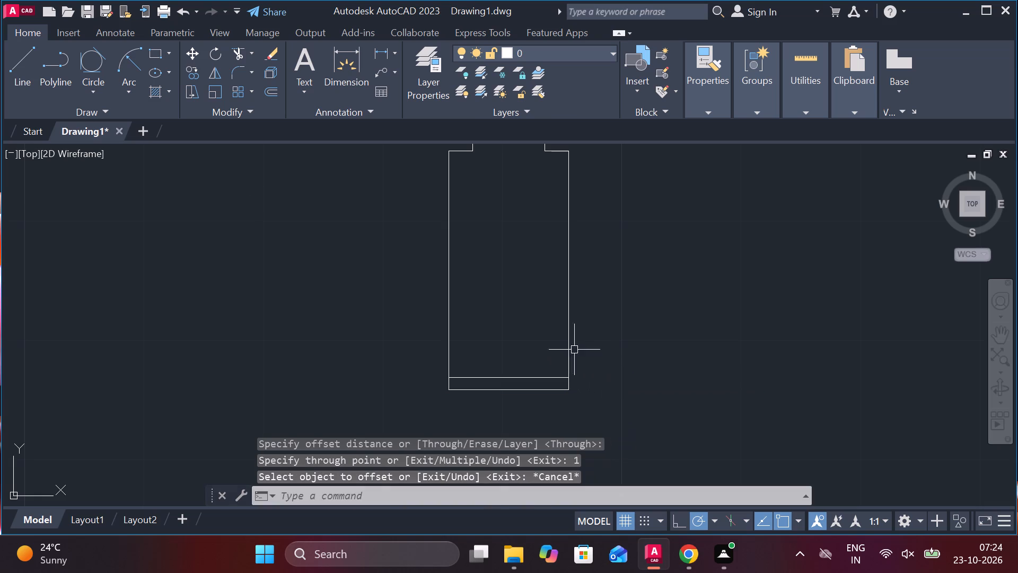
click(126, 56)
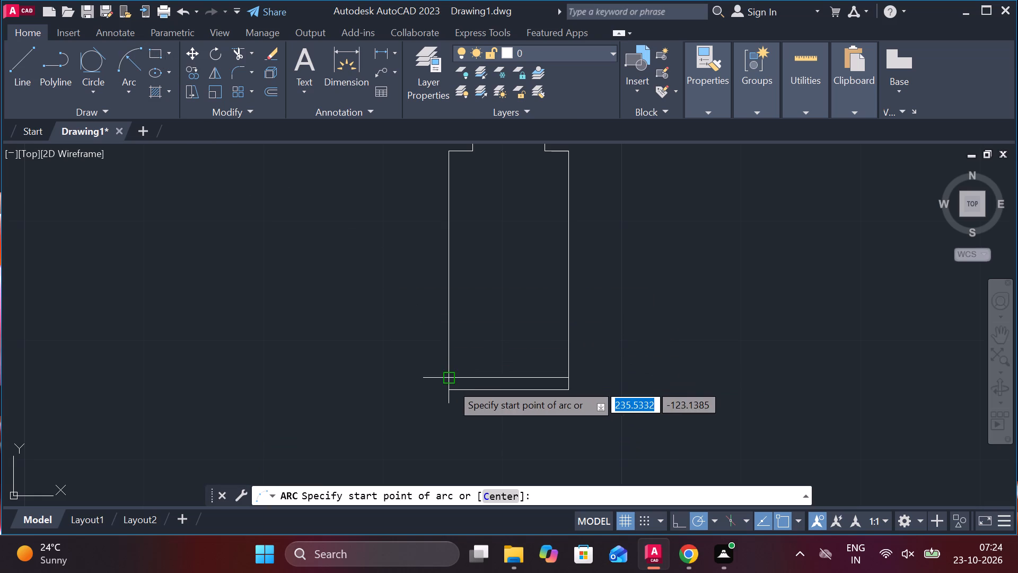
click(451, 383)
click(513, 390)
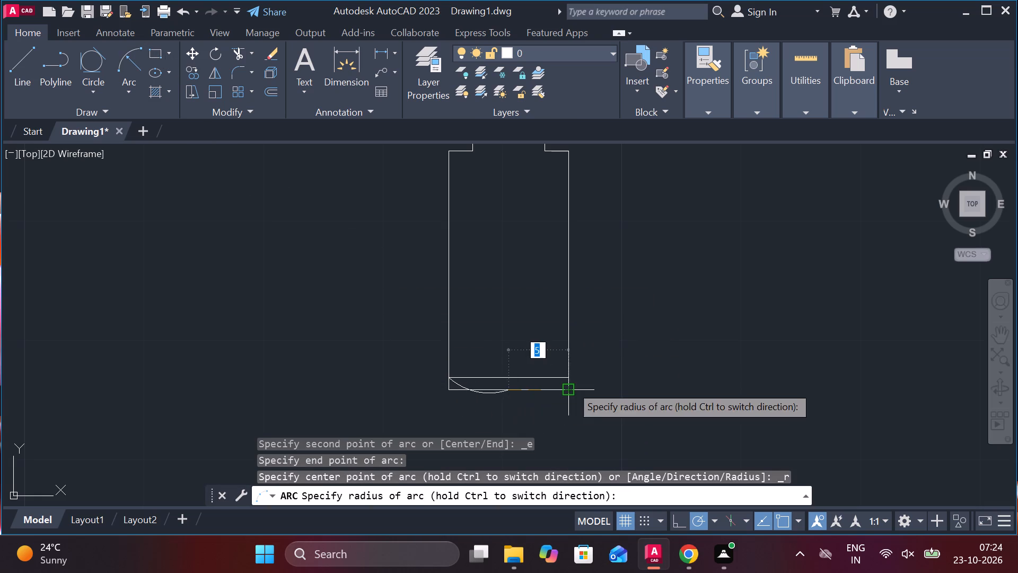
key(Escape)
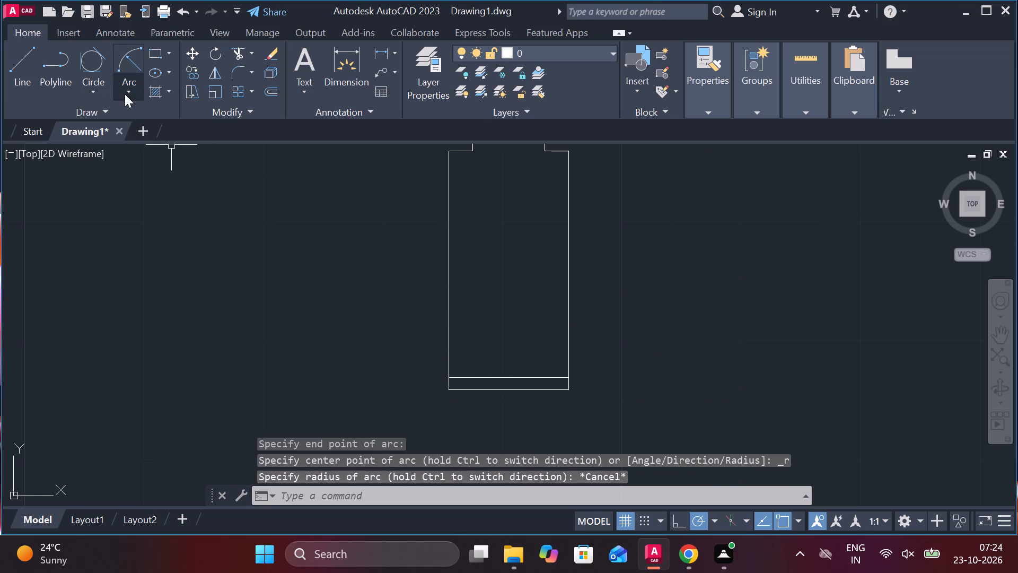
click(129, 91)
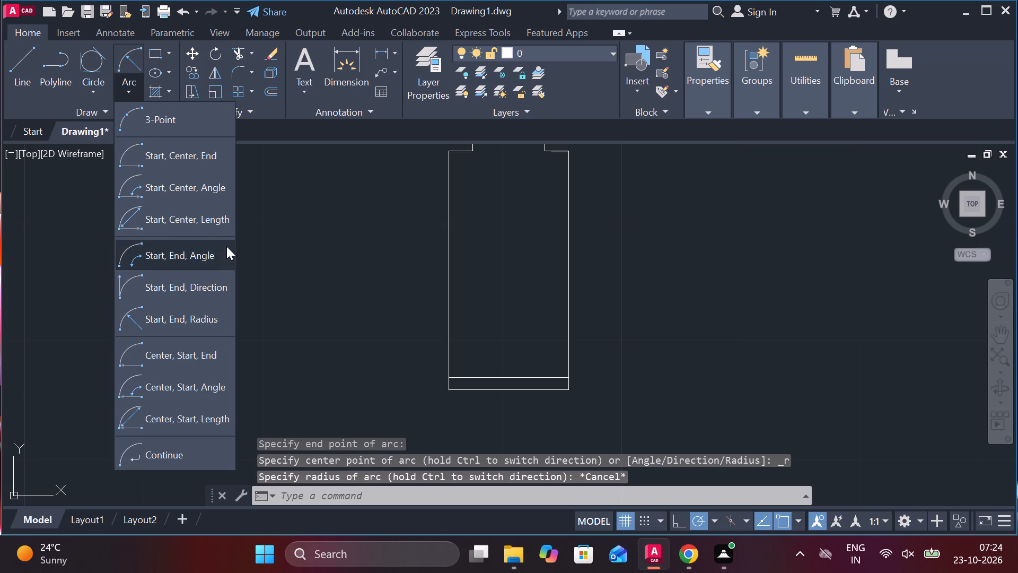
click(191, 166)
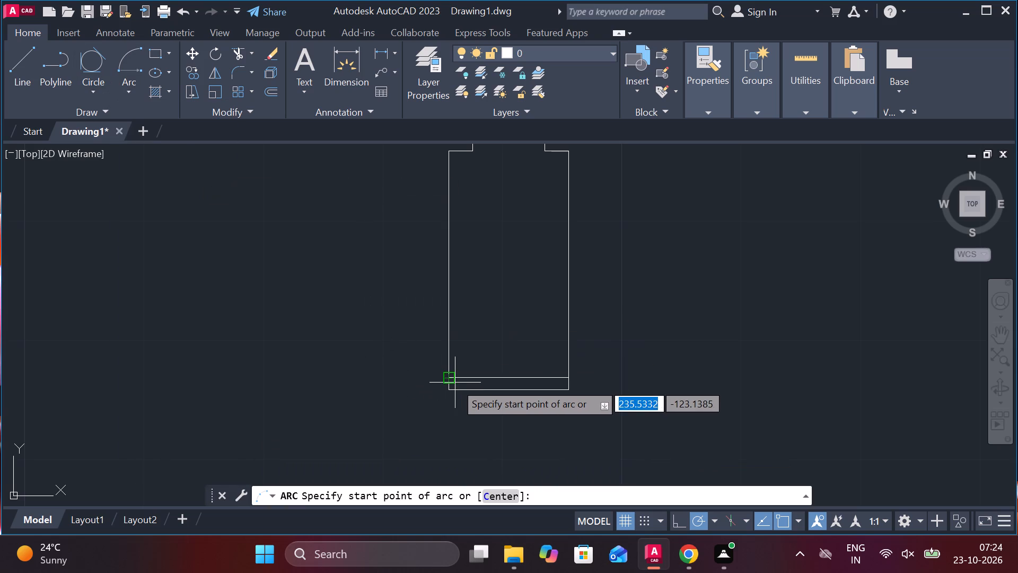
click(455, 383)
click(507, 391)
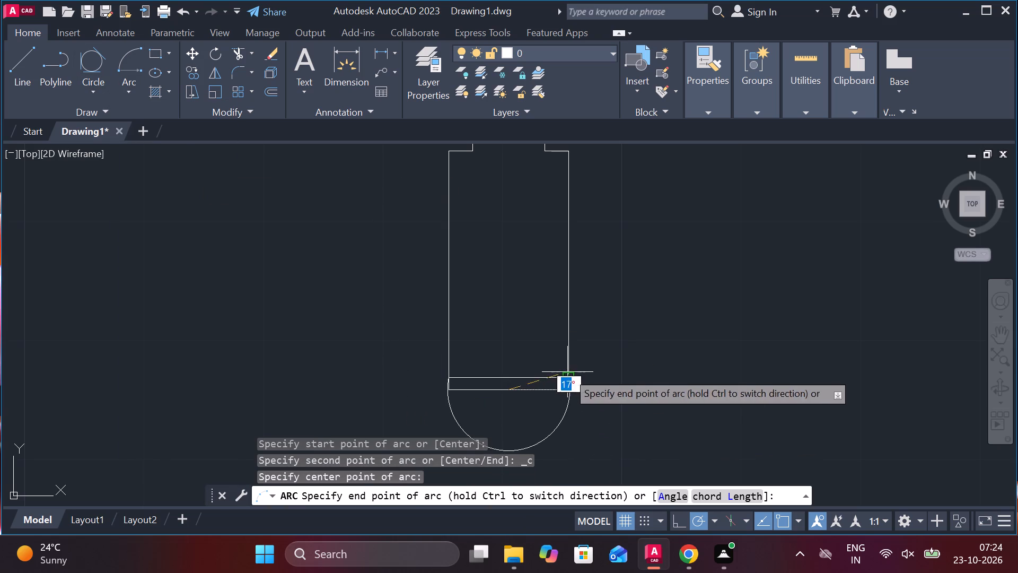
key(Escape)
Draw a three-point arc between the ends of the offset line, passing through the midpoint of the bottom edge.
key(space)
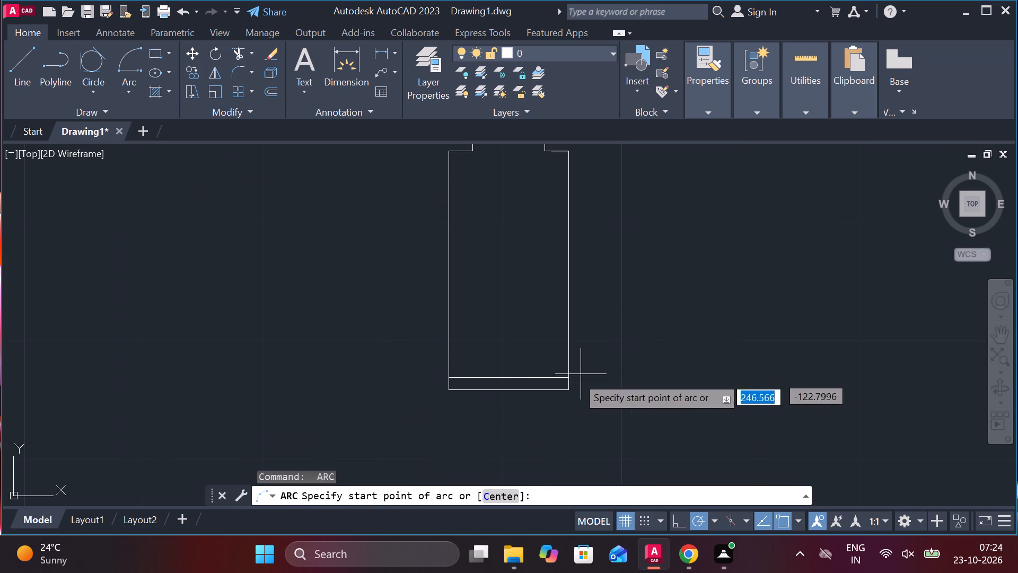
click(566, 380)
click(517, 390)
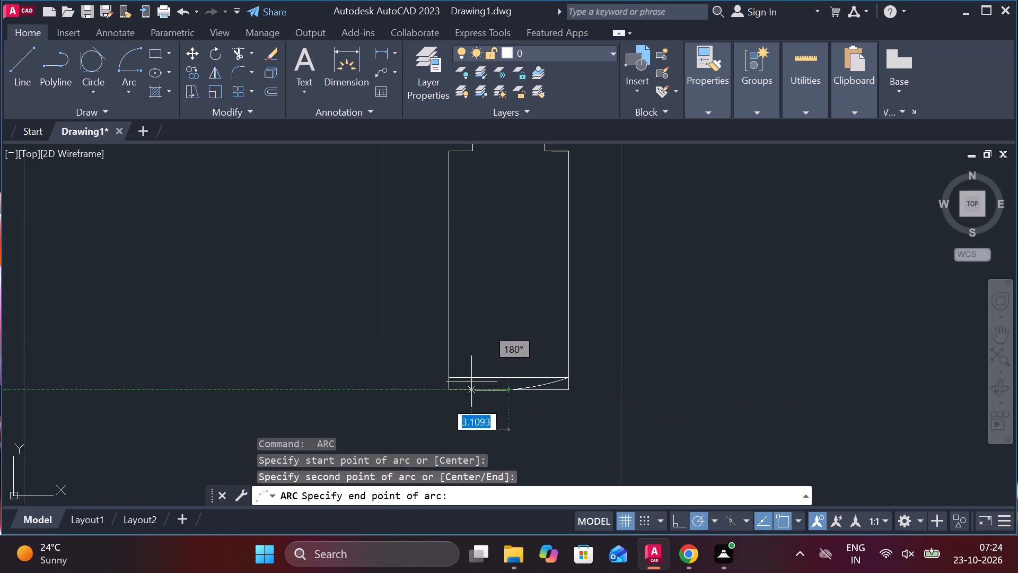
click(454, 378)
key(Escape)
Trim away the straight bottom edge and both side stubs below the offset line, leaving the rounded end.
text(TR)
key(space)
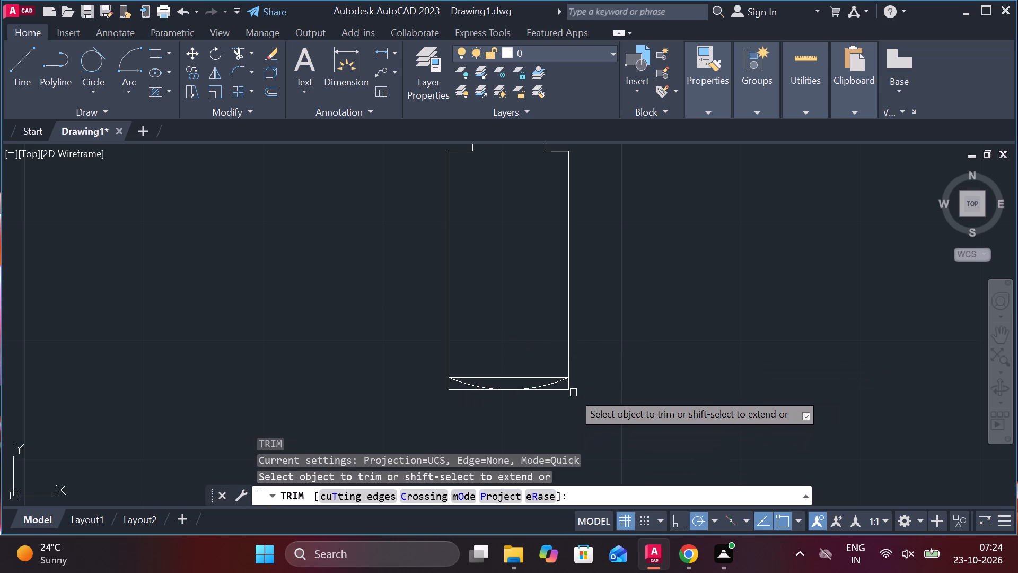
click(573, 393)
click(570, 390)
click(569, 390)
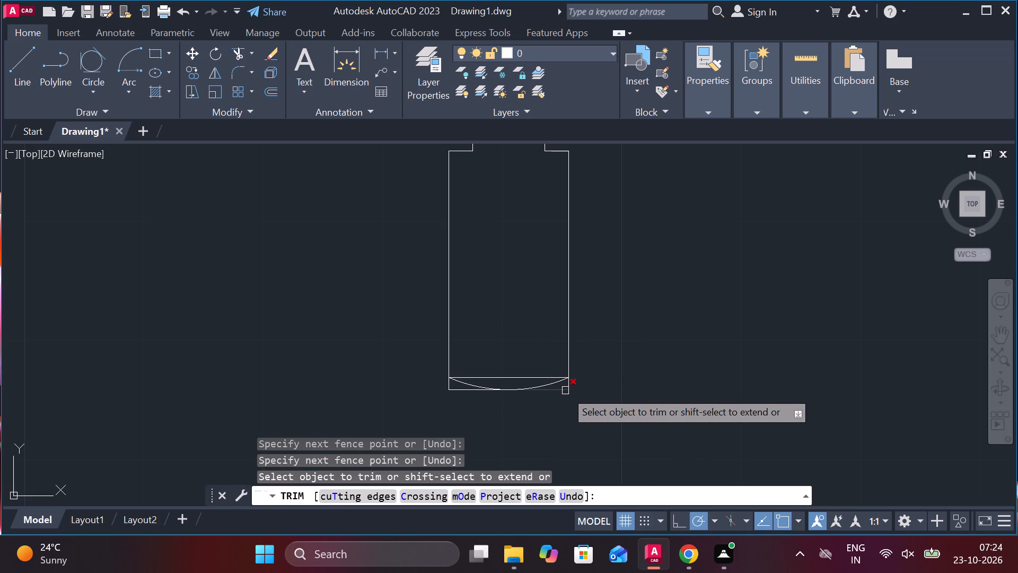
click(569, 386)
click(565, 394)
click(453, 393)
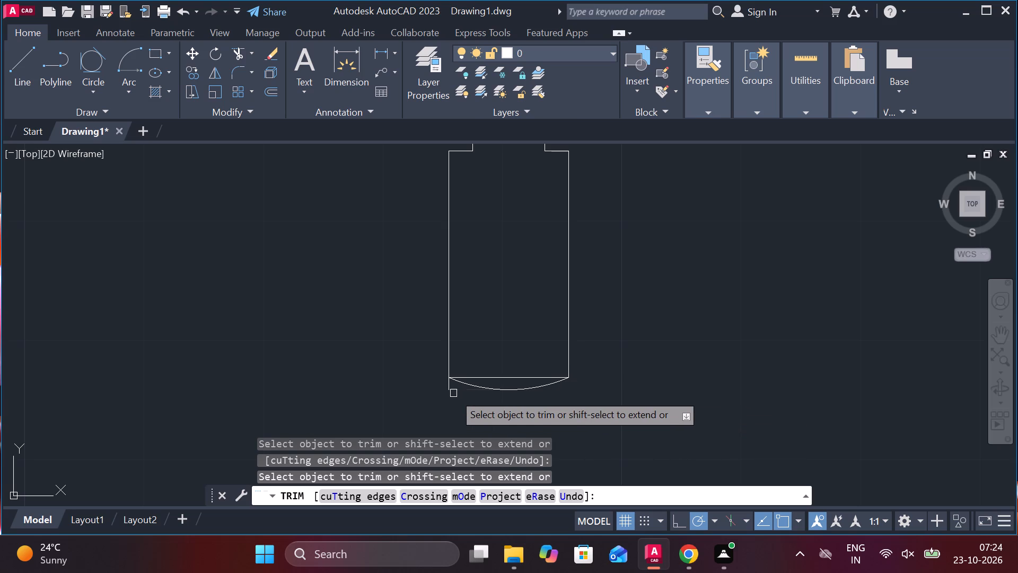
click(452, 389)
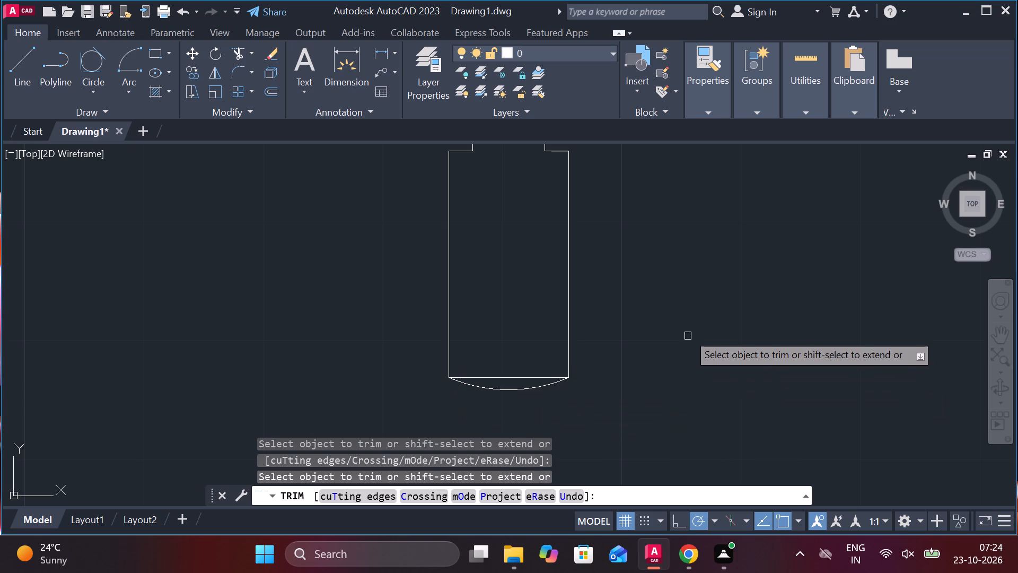
Draw a vertical centre line through part 8 from the midpoint of its top edge to the midpoint of its bottom edge.
scroll(673, 271, down, 1)
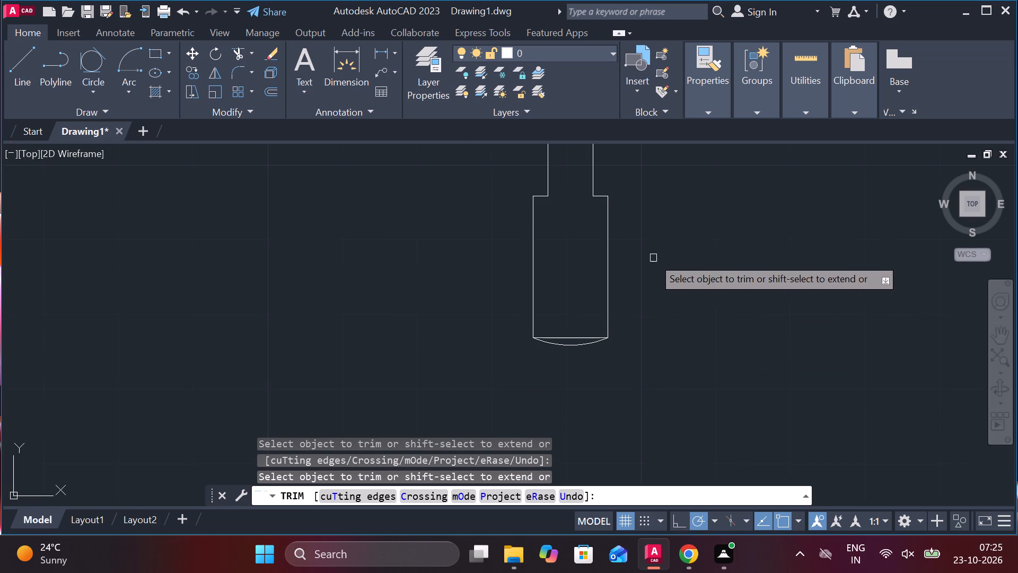
middle_drag(661, 257, 634, 310)
scroll(633, 302, down, 3)
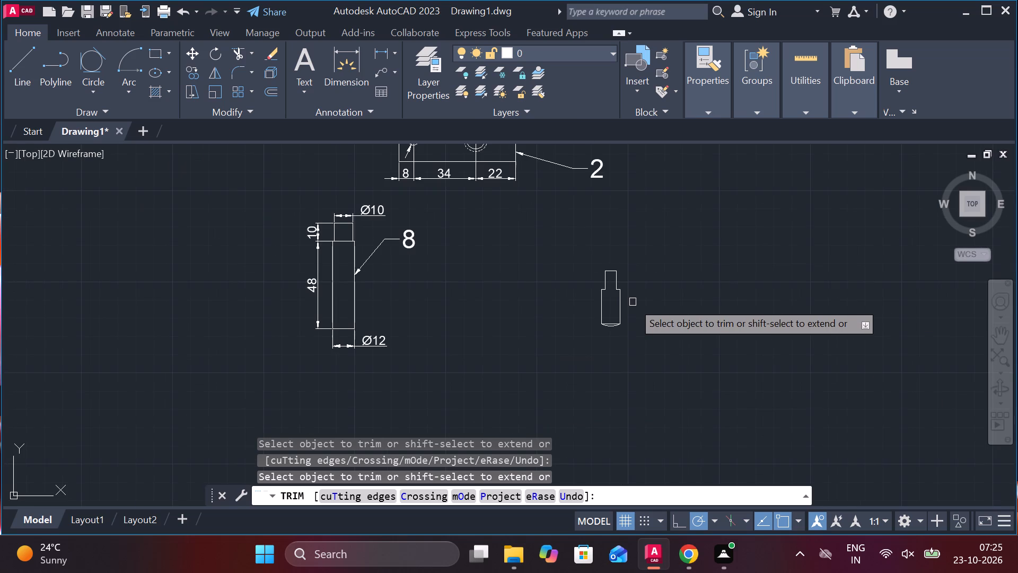
scroll(410, 322, up, 2)
middle_drag(439, 325, 490, 332)
scroll(522, 306, down, 1)
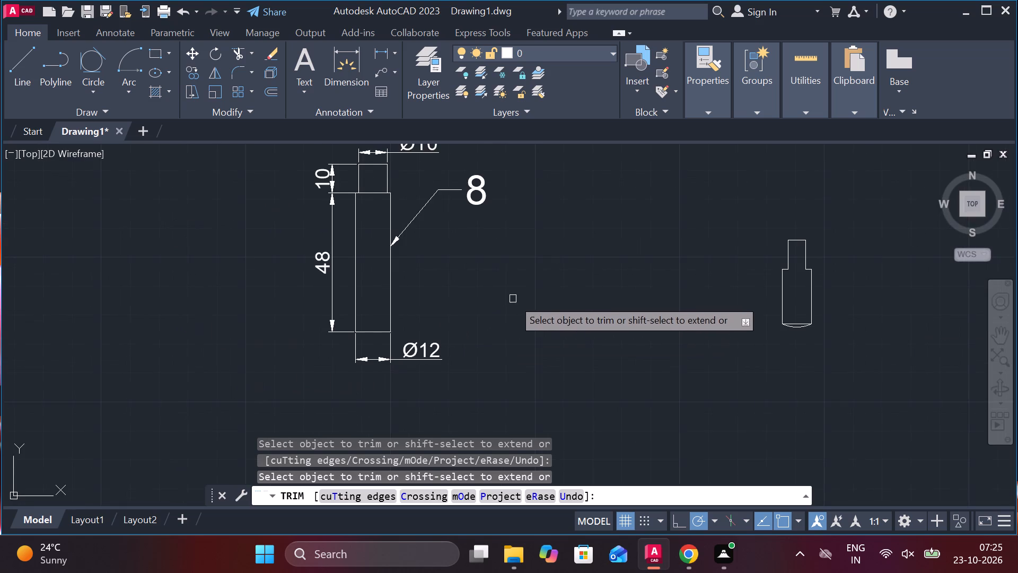
middle_drag(528, 301, 546, 306)
key(Escape)
click(14, 57)
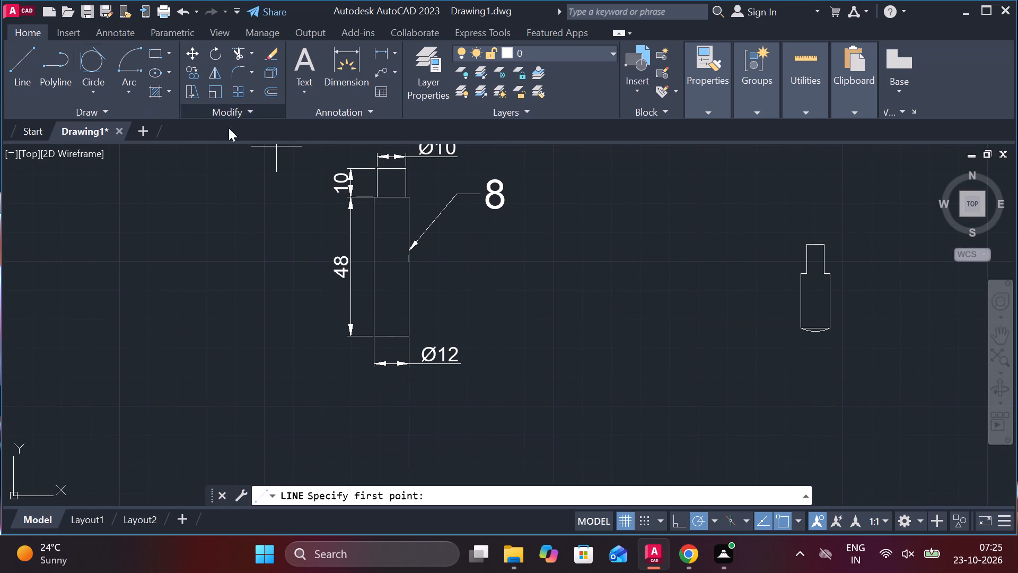
scroll(374, 176, up, 2)
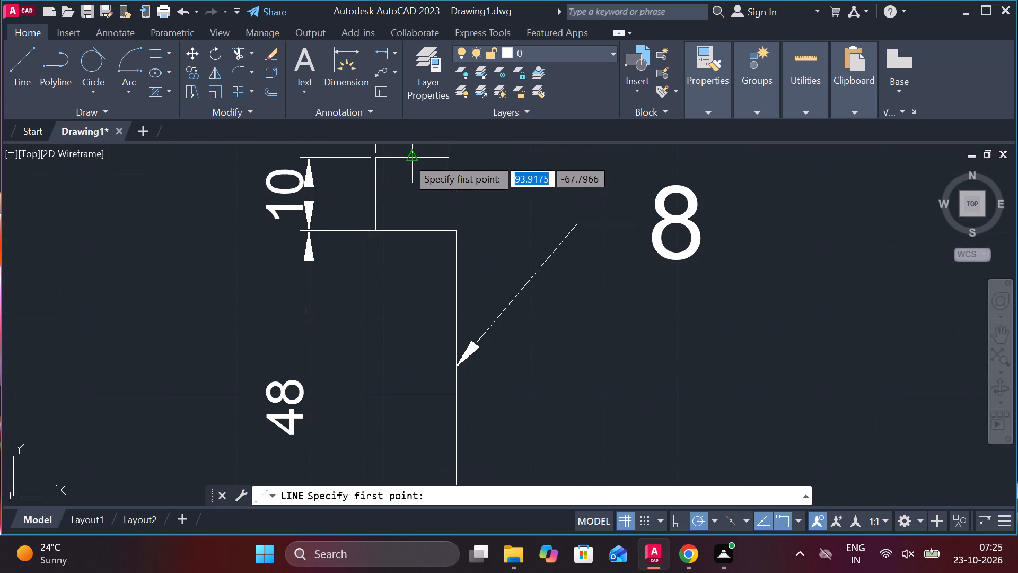
middle_drag(407, 158, 415, 158)
click(419, 155)
scroll(422, 218, down, 2)
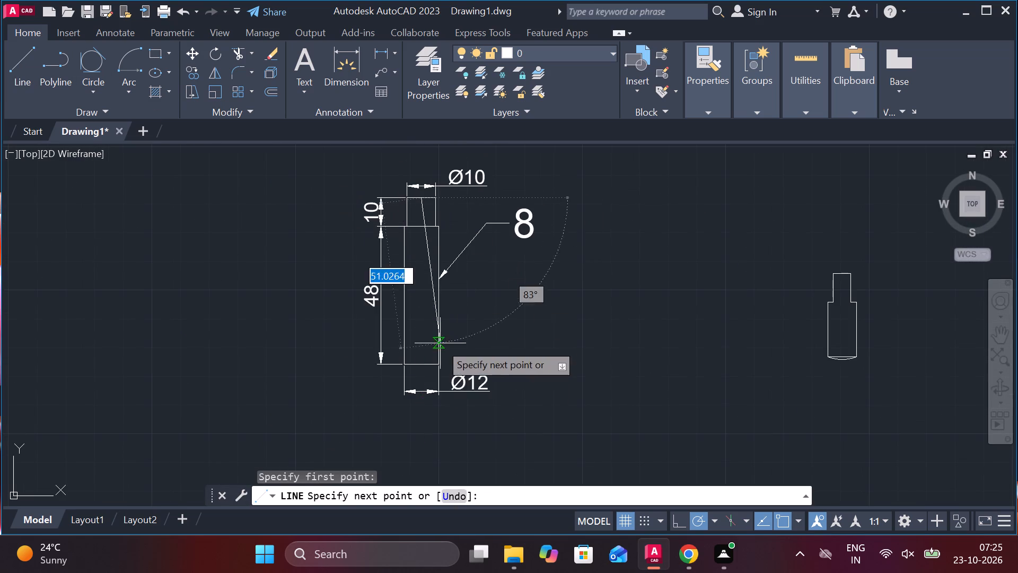
click(419, 360)
key(Escape)
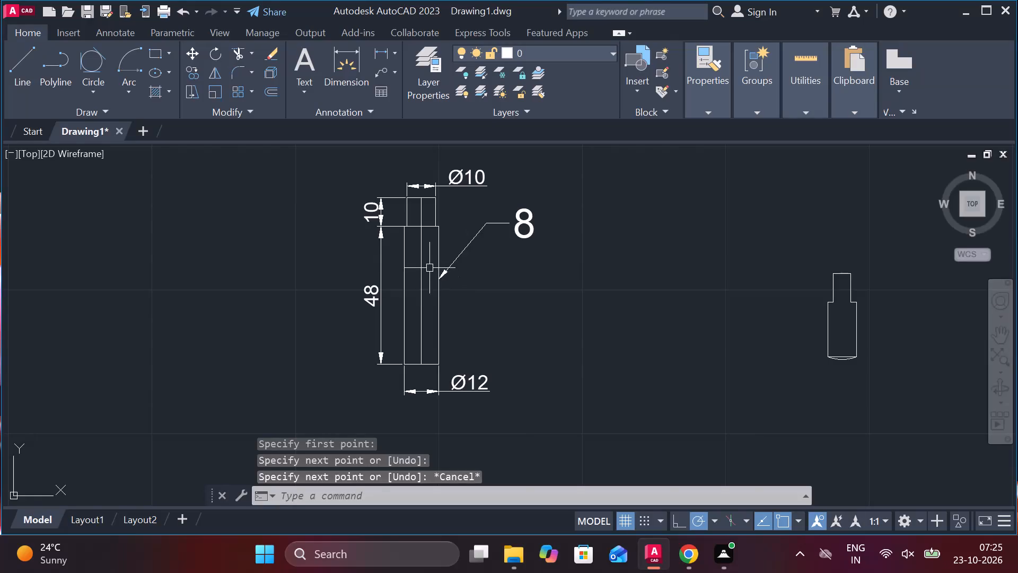
Change the linetype of part 8's vertical centre line to CENTER.
click(424, 262)
click(716, 100)
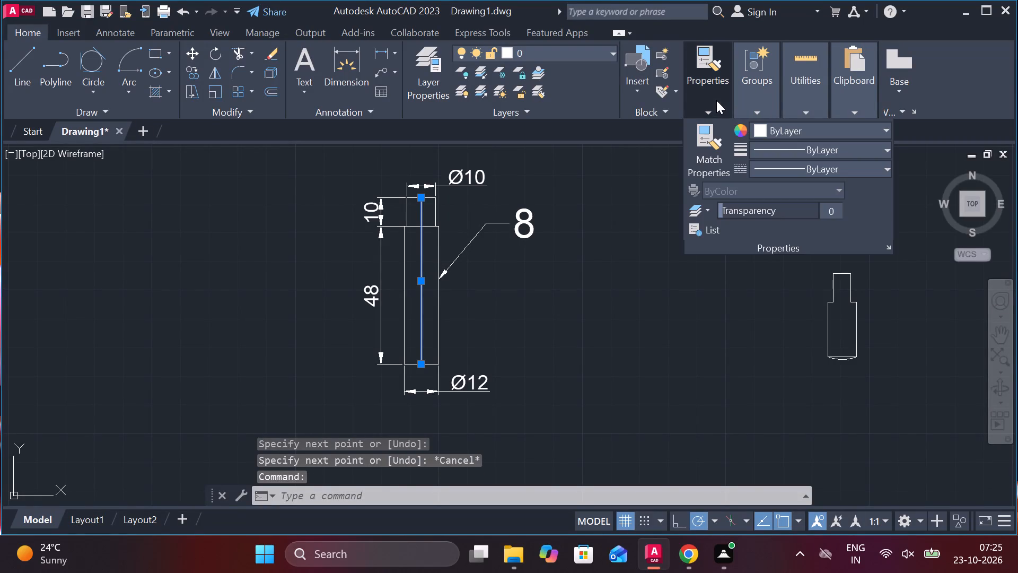
click(806, 161)
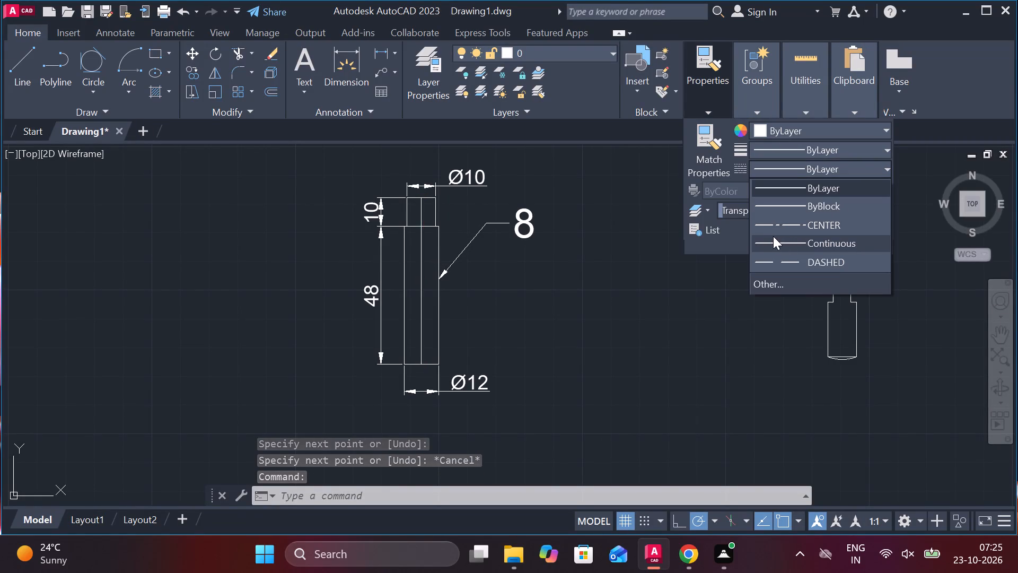
click(768, 231)
key(Escape)
Stretch both ends of part 8's centre line vertically so they project slightly beyond the bottom and top edges.
scroll(413, 357, up, 2)
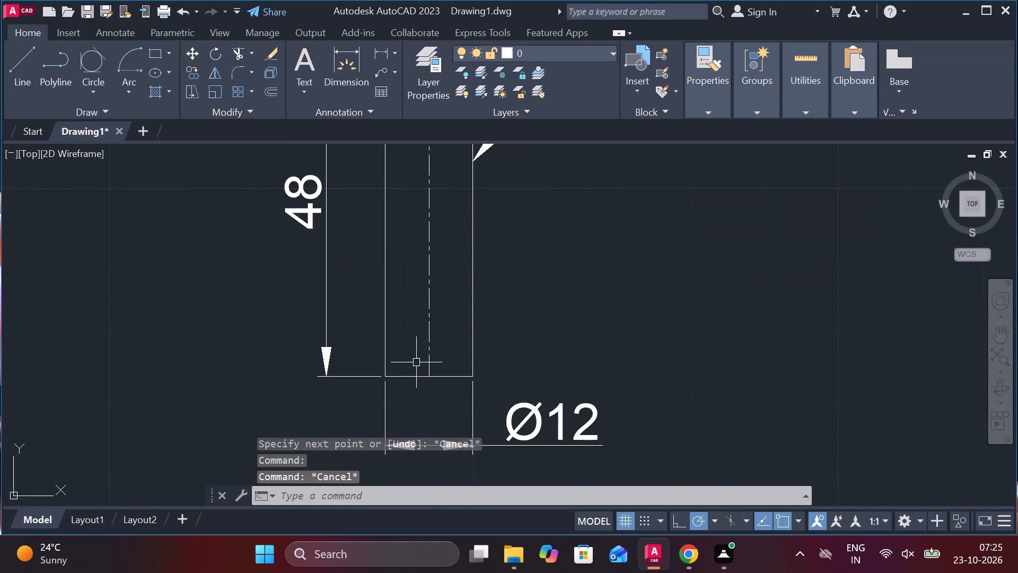
click(426, 346)
click(429, 377)
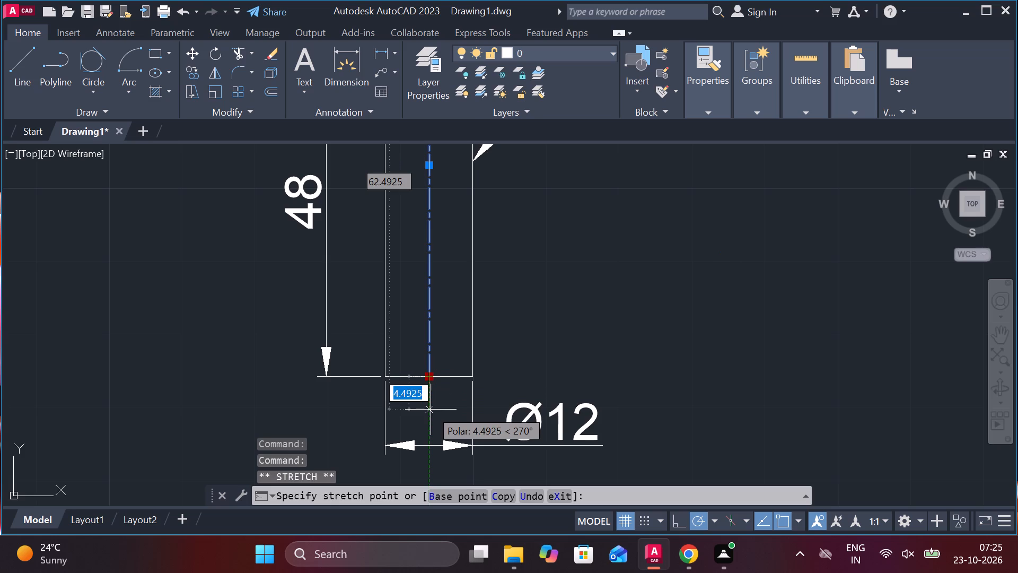
click(431, 412)
key(Escape)
scroll(580, 330, down, 1)
middle_drag(583, 449, 581, 510)
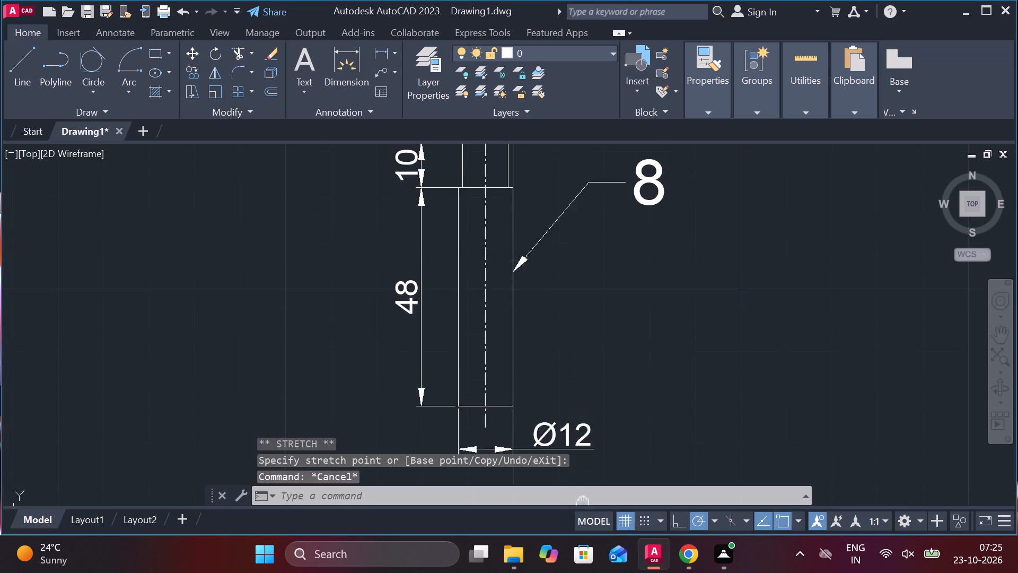
middle_drag(551, 351, 562, 487)
scroll(496, 327, up, 2)
click(484, 297)
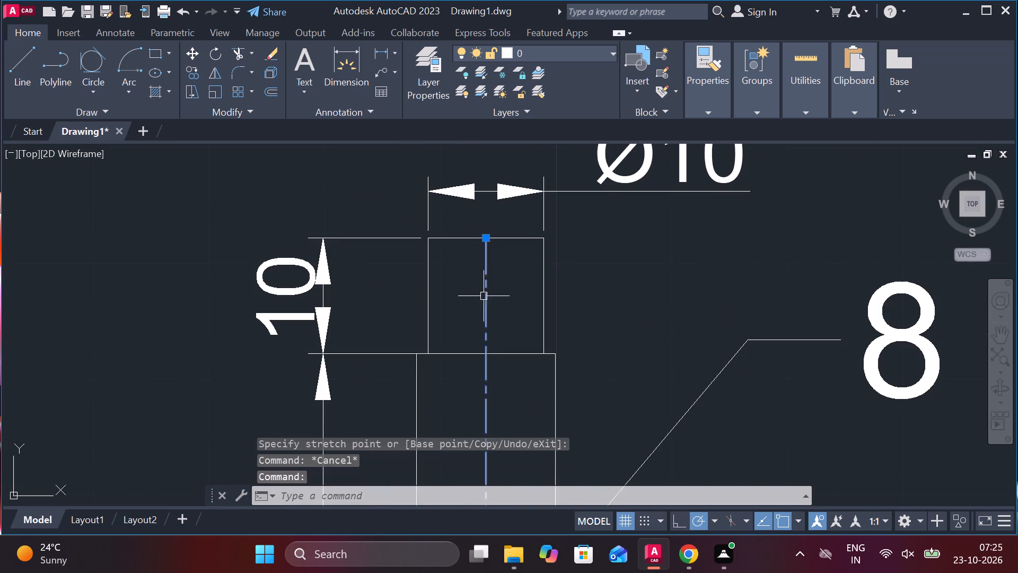
scroll(483, 264, up, 2)
middle_drag(493, 262, 489, 408)
click(478, 344)
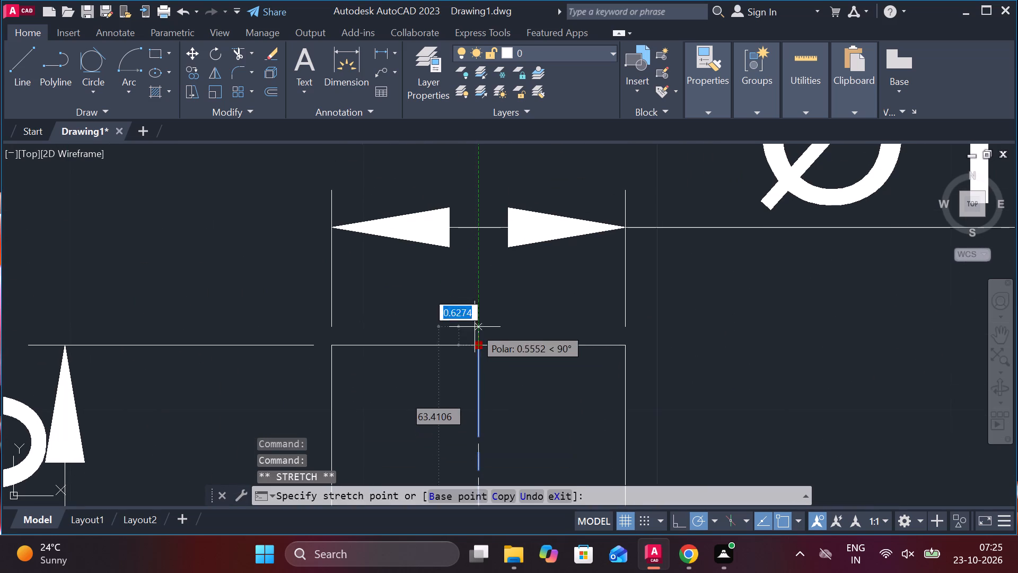
click(475, 302)
key(Escape)
Draw a vertical line through the middle of the round-ended stepped part, from above its top edge to below its rounded end.
scroll(637, 354, down, 2)
middle_drag(765, 385, 675, 372)
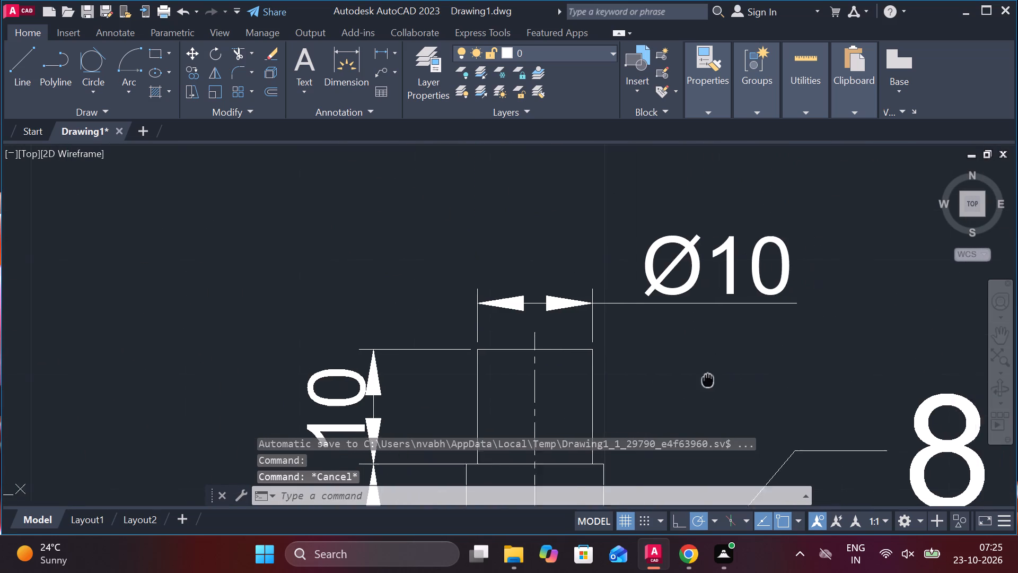
middle_drag(675, 372, 520, 274)
scroll(520, 274, down, 2)
scroll(822, 388, down, 1)
middle_drag(820, 403, 564, 325)
scroll(816, 367, up, 1)
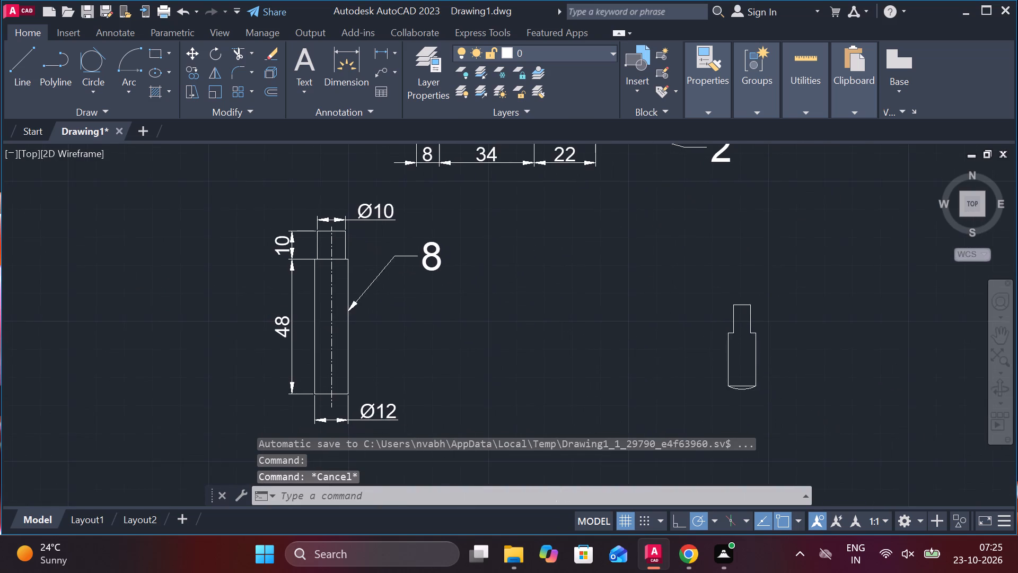
scroll(816, 367, up, 1)
key(l)
key(Return)
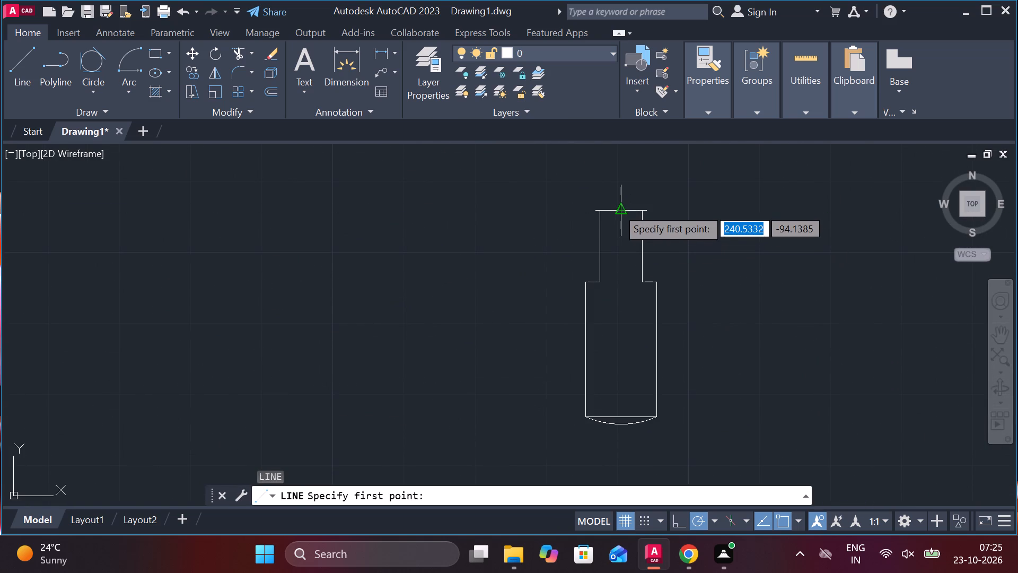
click(622, 178)
click(627, 451)
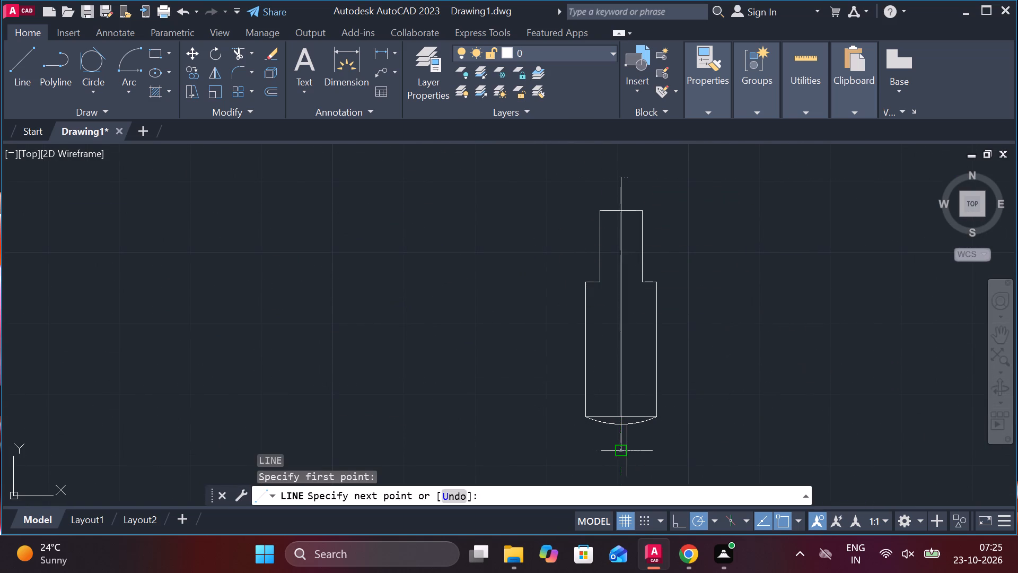
key(Escape)
Extend the shoulder edge of the round-ended stepped part across the full body width, closing the gap below the neck.
text(EX)
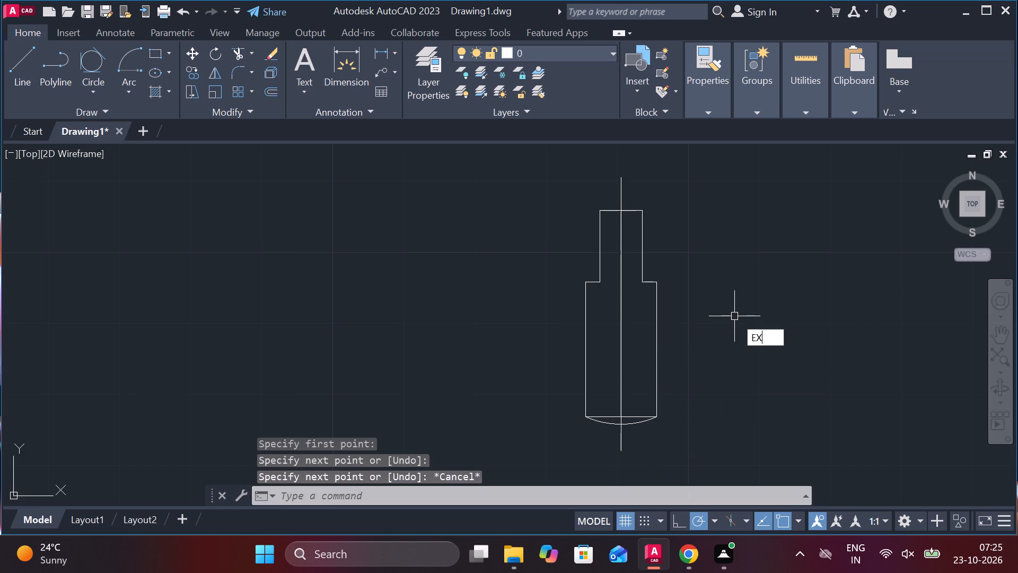
key(space)
click(648, 282)
click(638, 284)
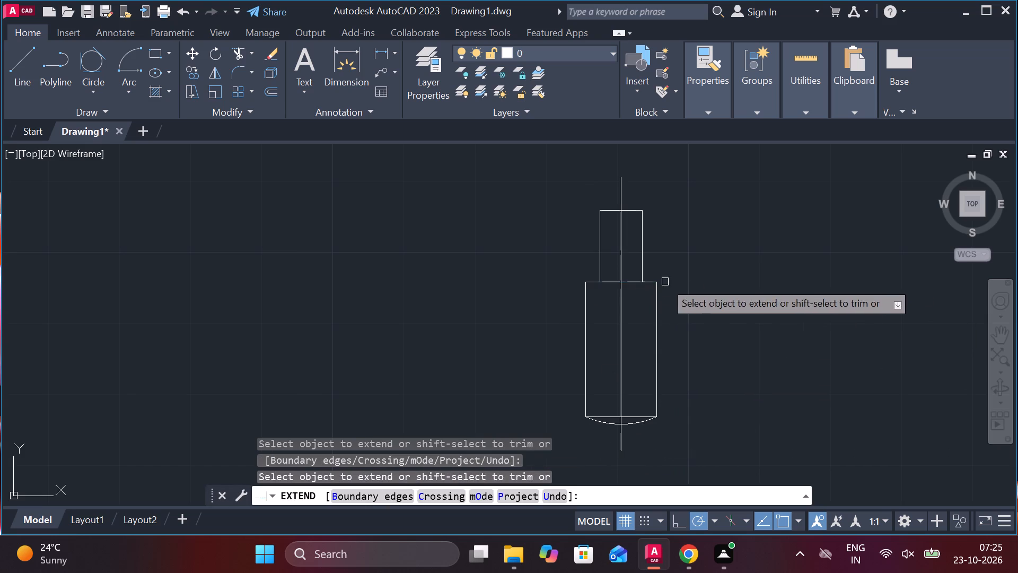
key(Escape)
Change the linetype of the round-ended part's vertical centre line to CENTER.
click(625, 235)
click(624, 233)
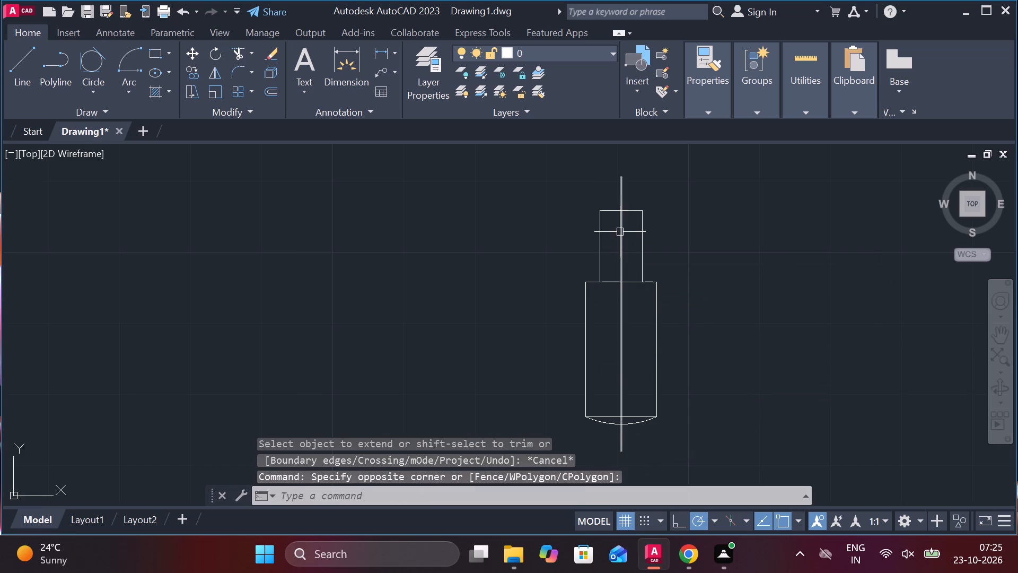
click(620, 231)
click(711, 109)
click(779, 173)
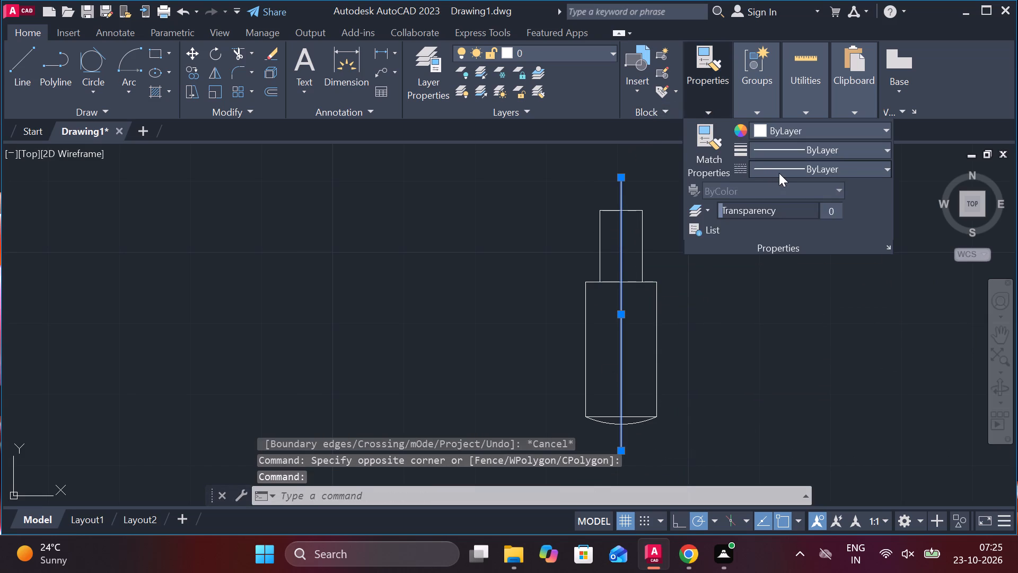
click(794, 224)
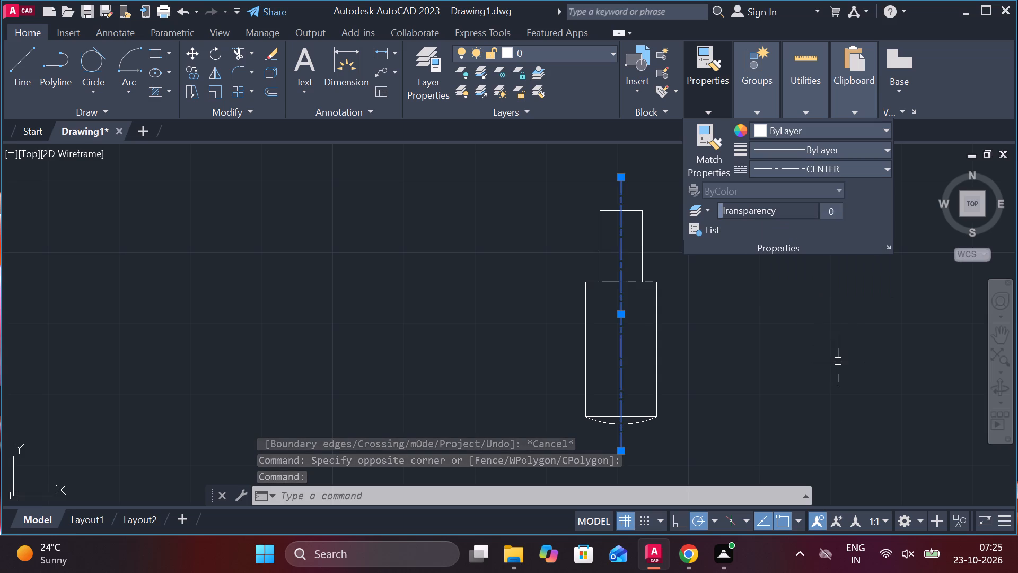
key(Escape)
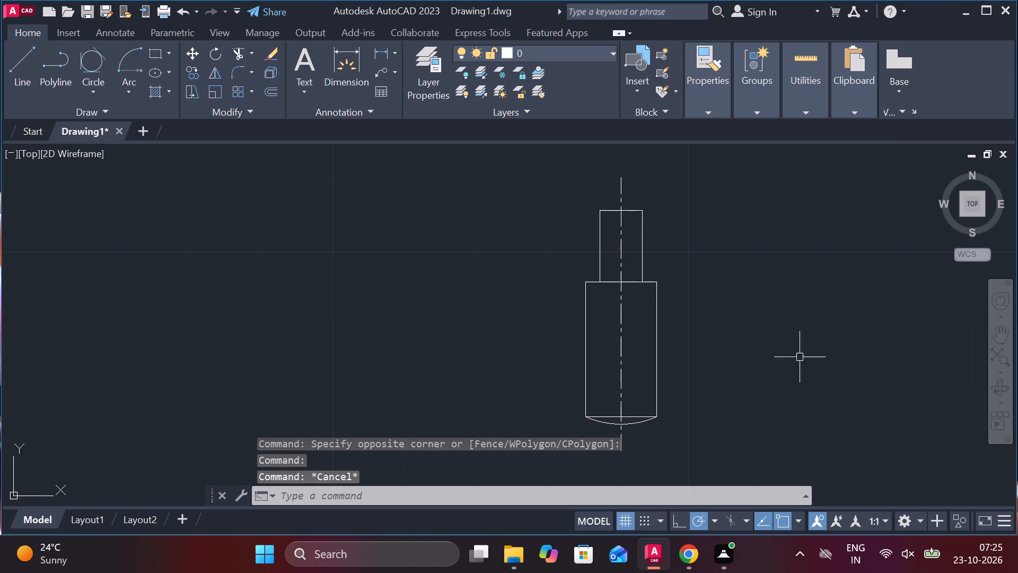
Add a horizontal linear dimension for the neck's width above the round-ended part's top edge.
click(365, 50)
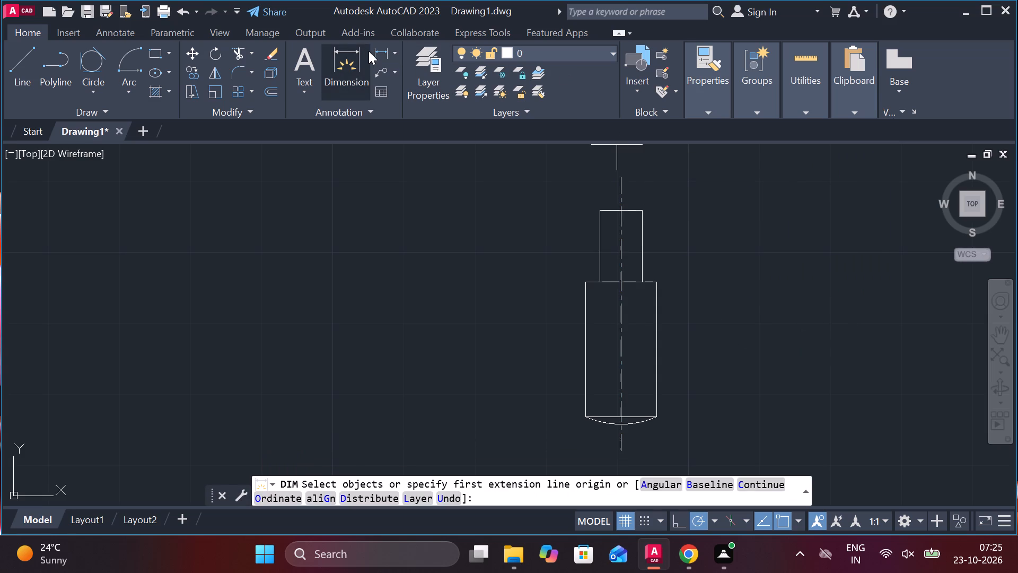
click(385, 51)
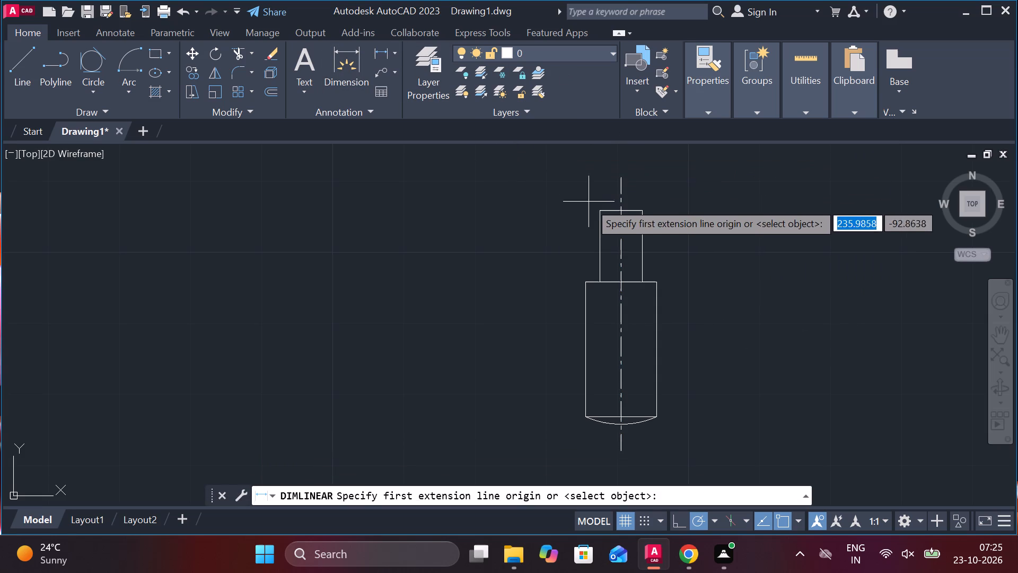
click(598, 209)
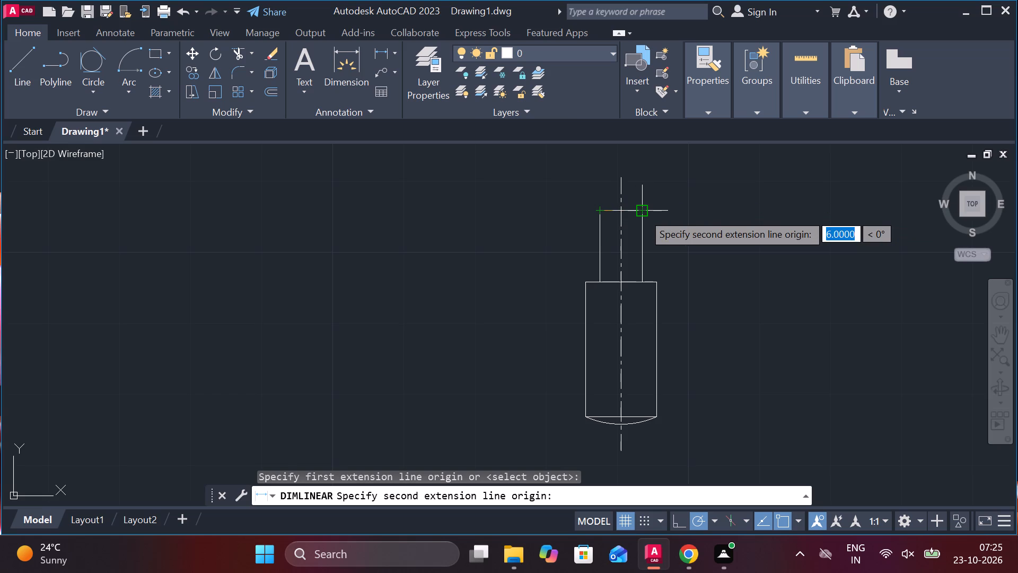
click(643, 213)
click(641, 181)
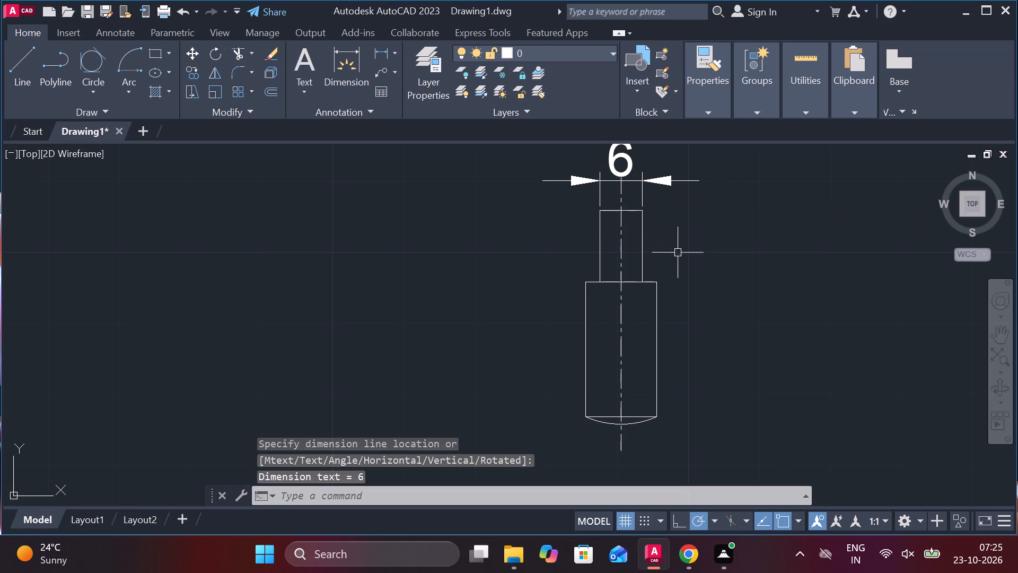
Add aligned vertical dimensions left of the round-ended part for the neck length and the body length down to the arc's lowest point.
key(space)
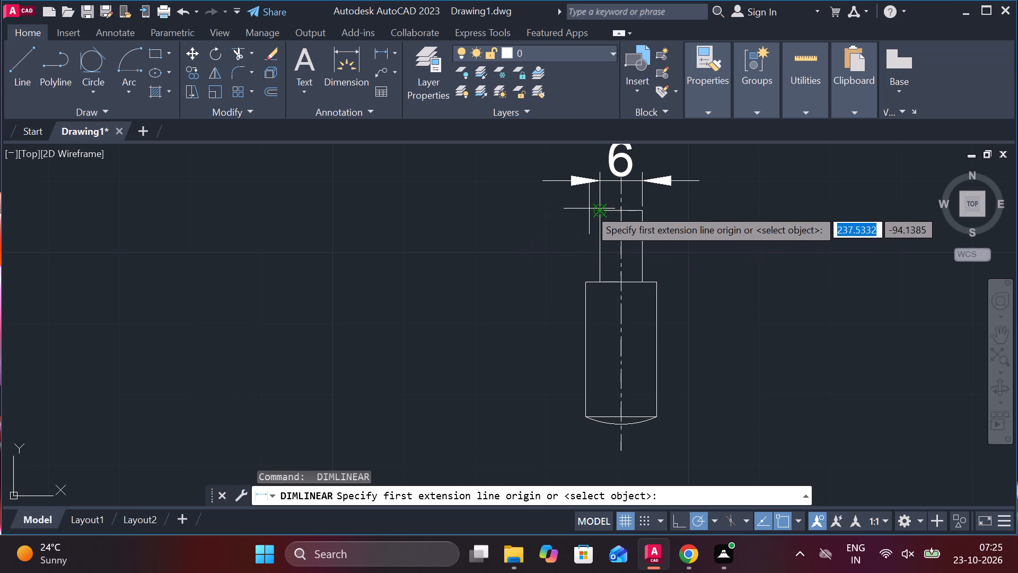
click(589, 209)
click(604, 278)
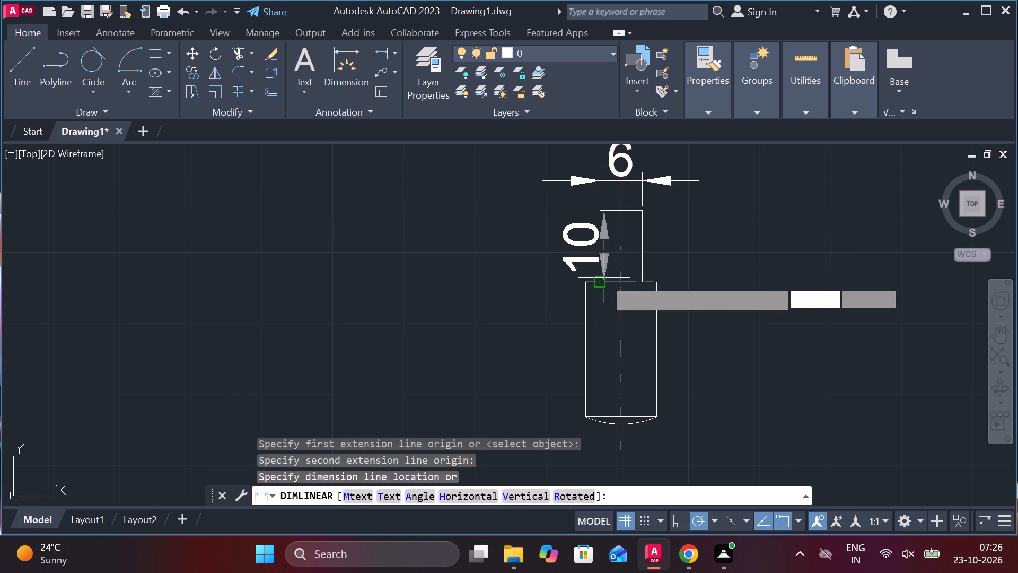
click(545, 271)
key(space)
click(581, 284)
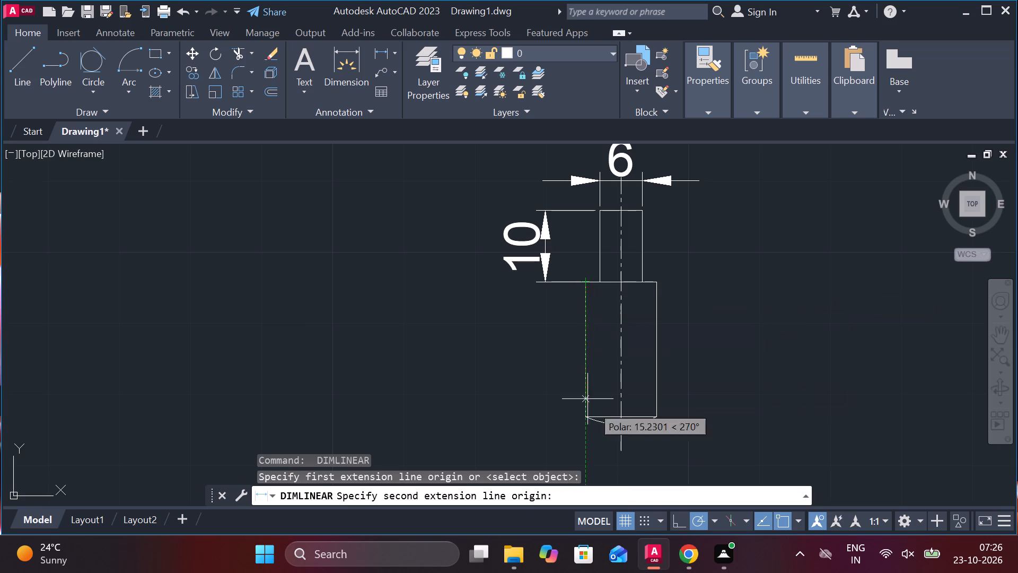
click(619, 426)
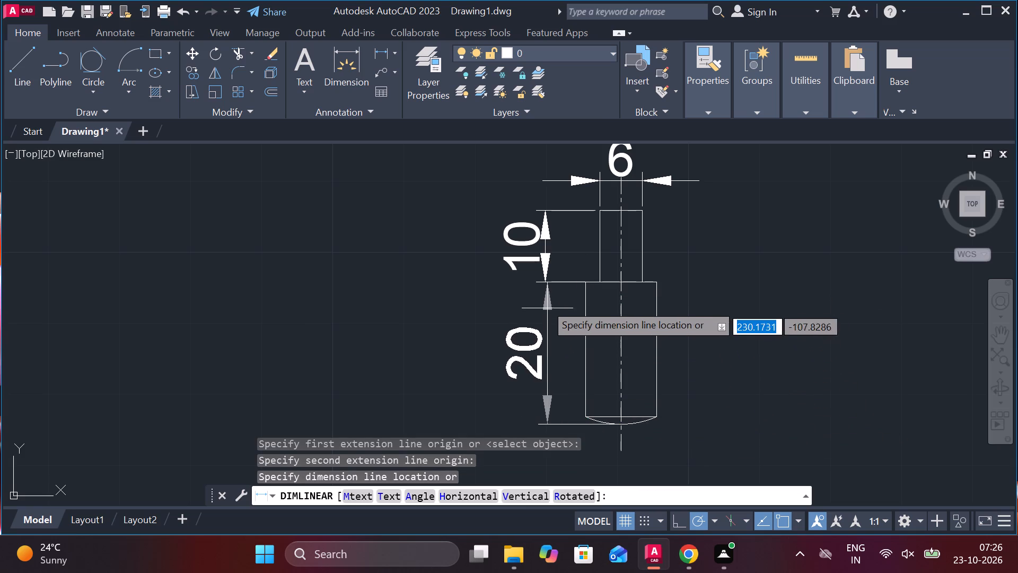
click(541, 284)
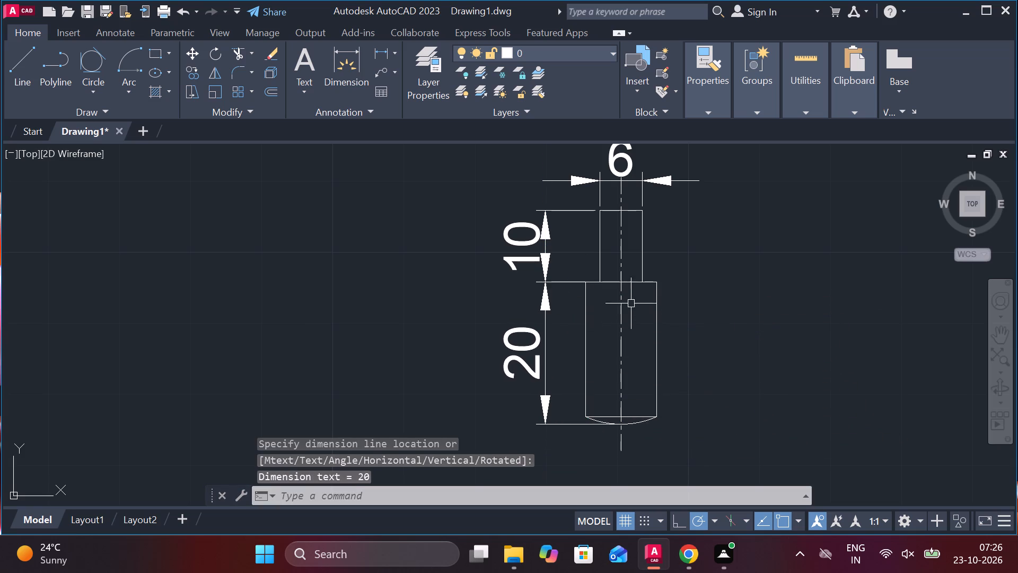
Add a horizontal linear dimension for the body's width below the part's rounded end.
key(space)
click(588, 413)
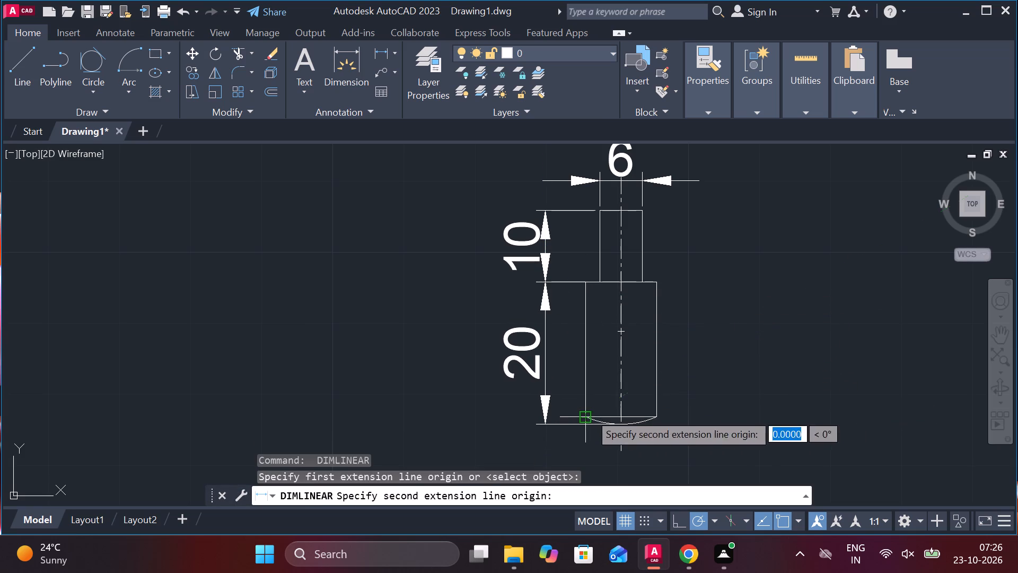
click(658, 419)
middle_drag(659, 430, 609, 342)
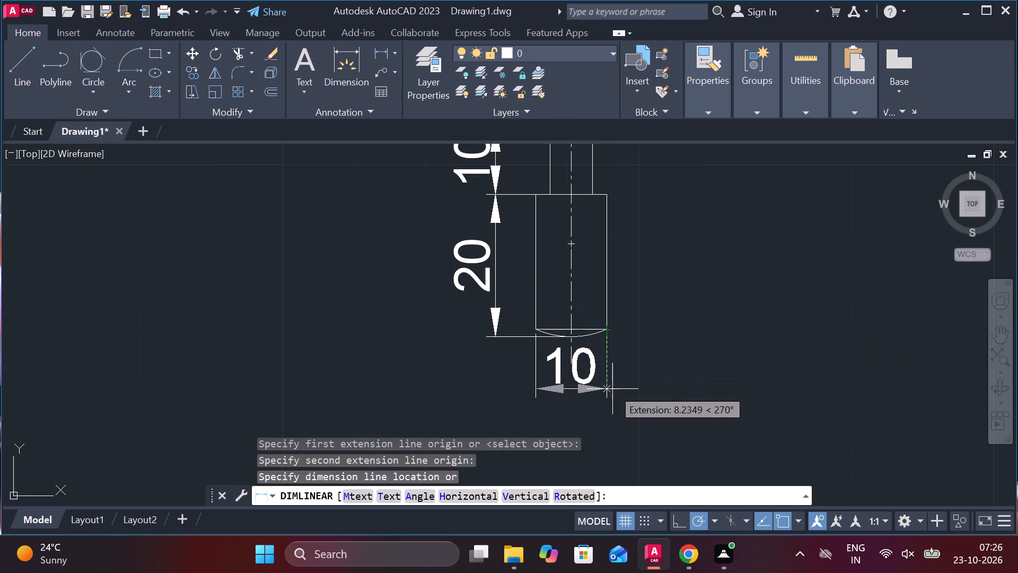
click(614, 398)
key(Escape)
Insert a diameter symbol before the 10 in the body's width dimension text.
double_click(565, 393)
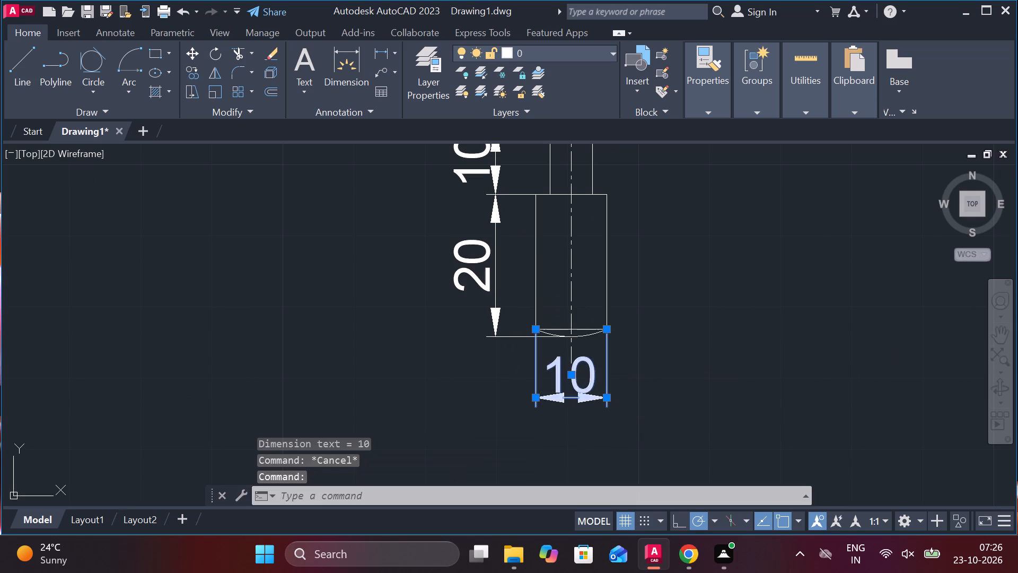
click(678, 95)
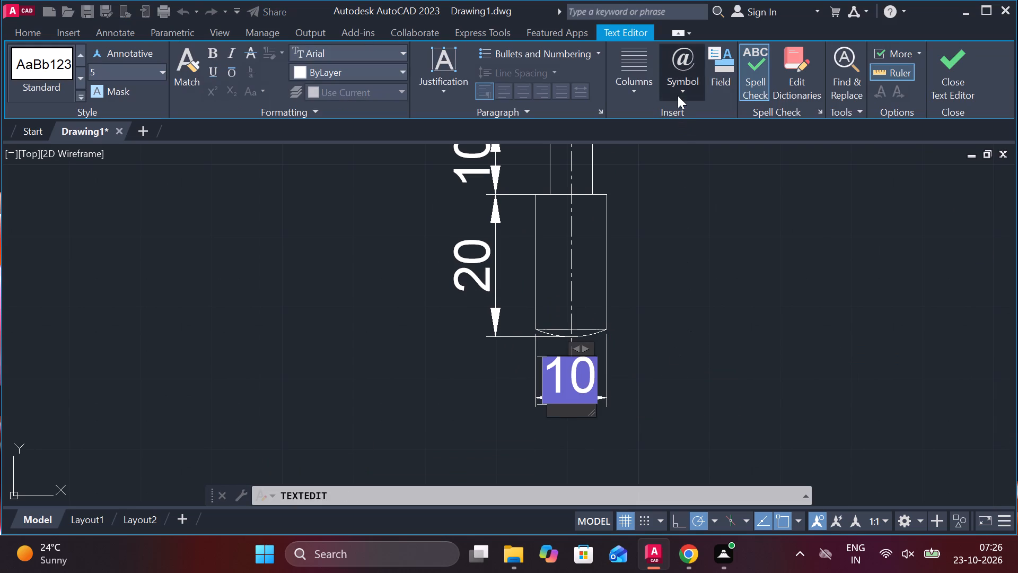
click(747, 159)
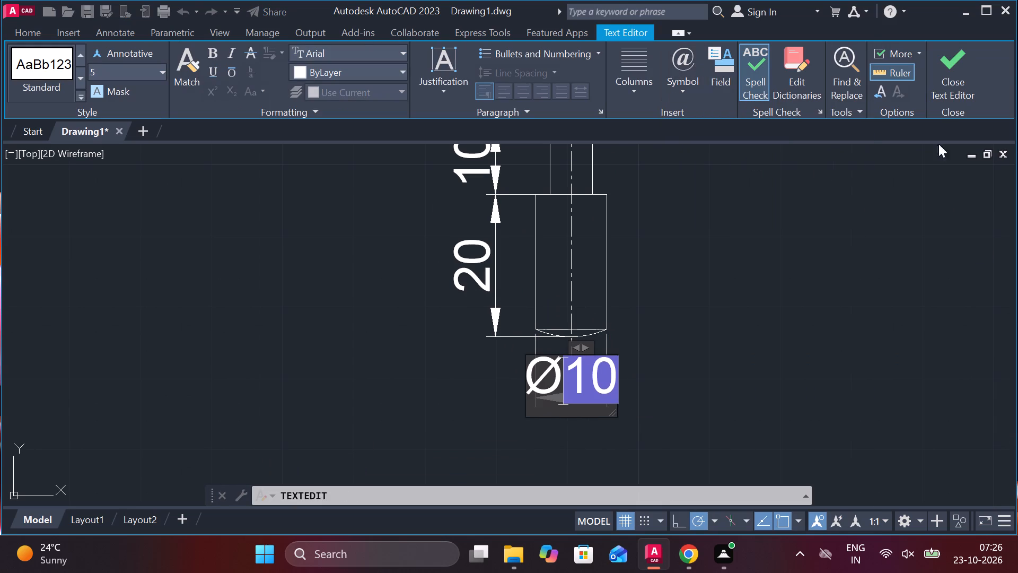
click(940, 108)
click(942, 81)
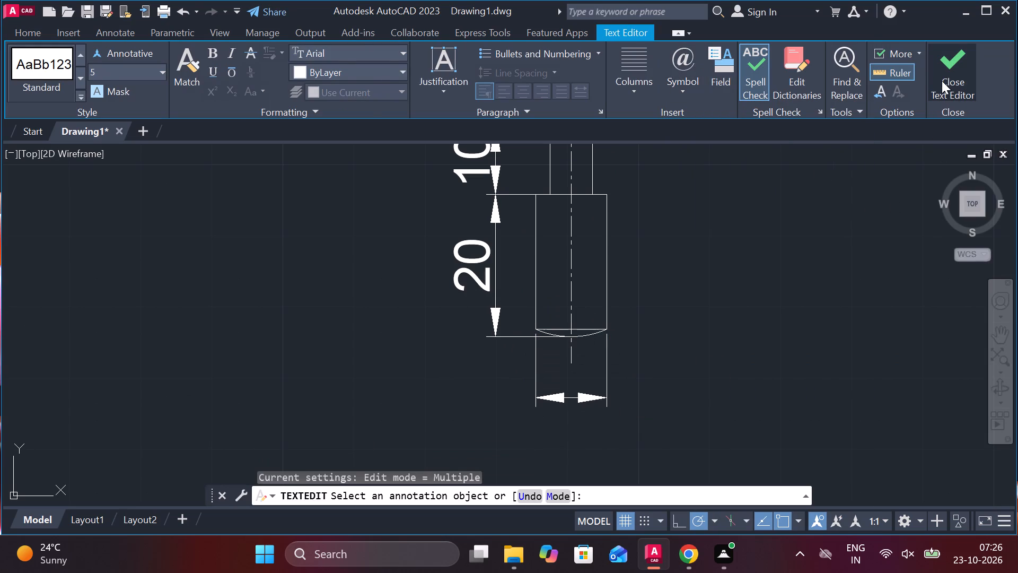
Insert a diameter symbol before the 6 in the neck's width dimension text above the round-ended part.
middle_drag(651, 209, 619, 371)
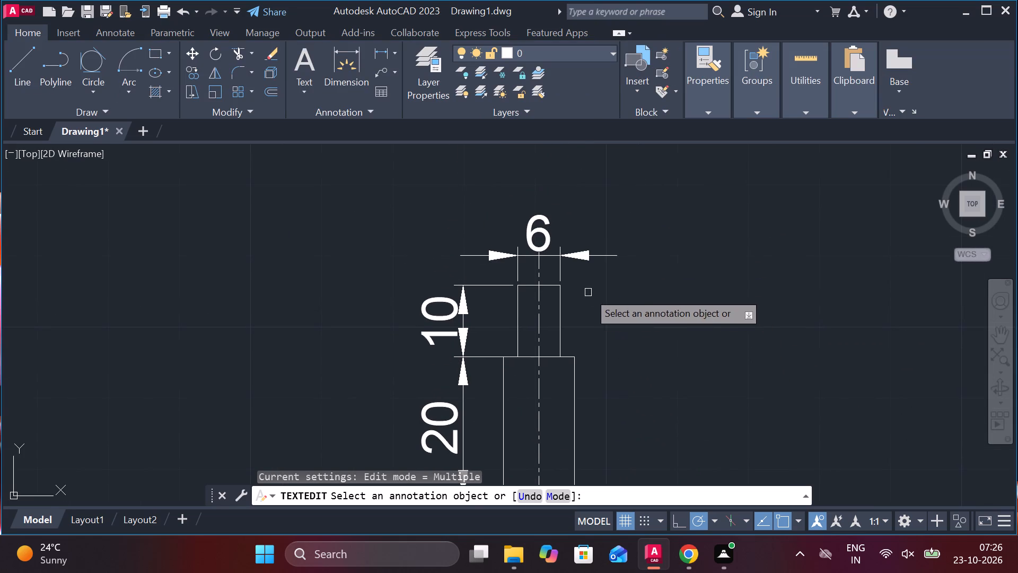
drag(575, 315, 534, 279)
double_click(536, 233)
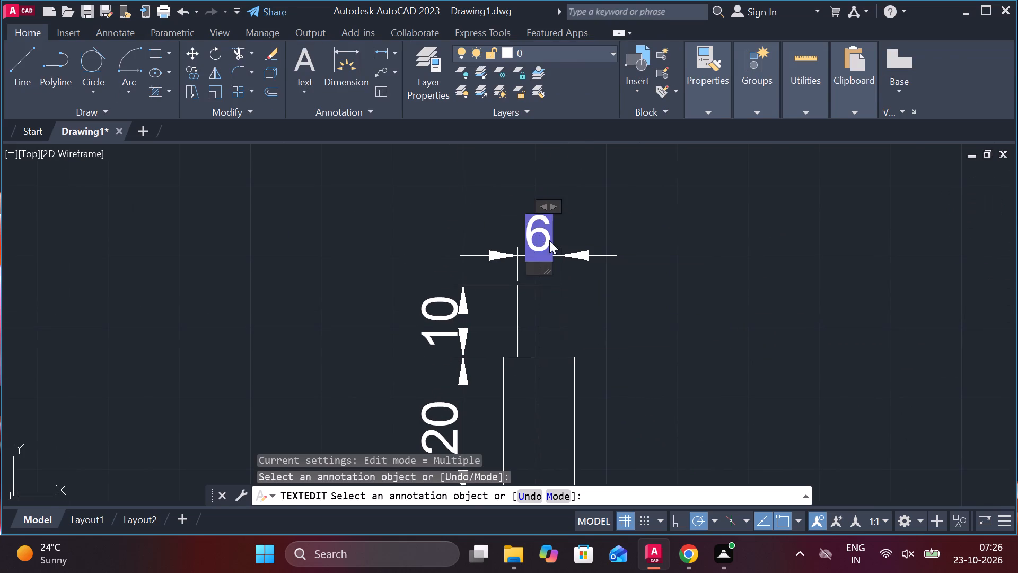
key(Escape)
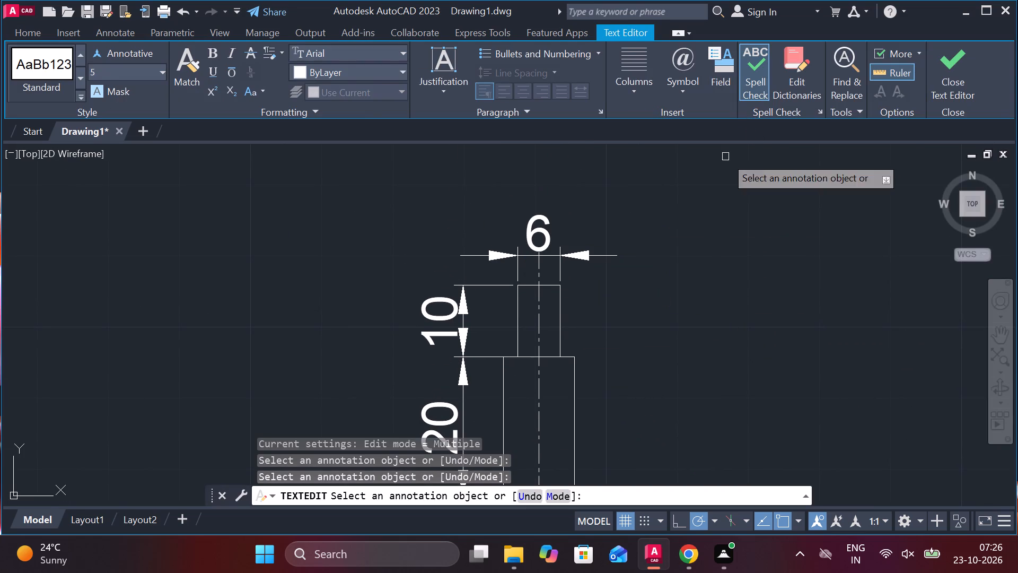
key(Escape)
double_click(543, 237)
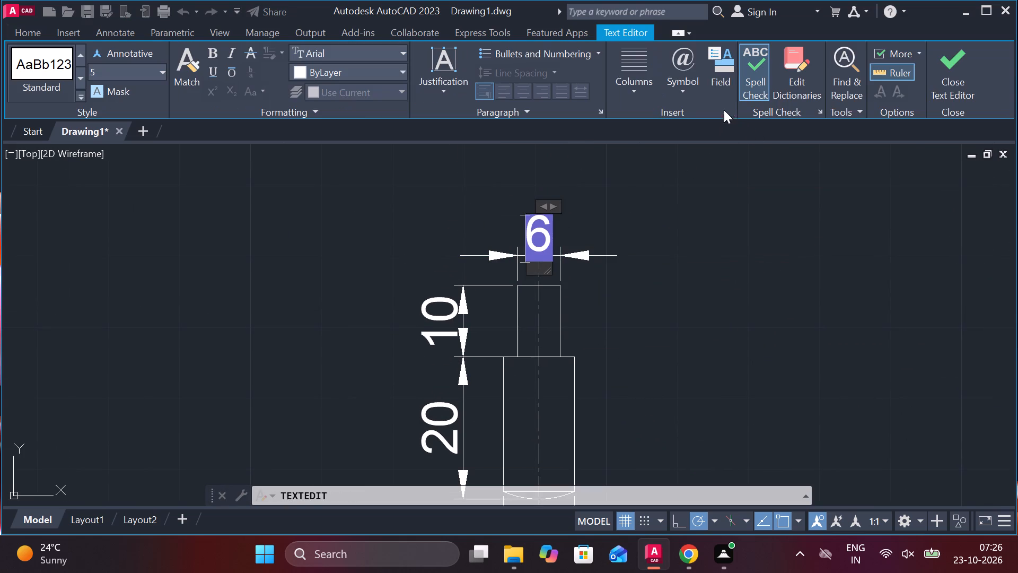
click(692, 93)
click(738, 157)
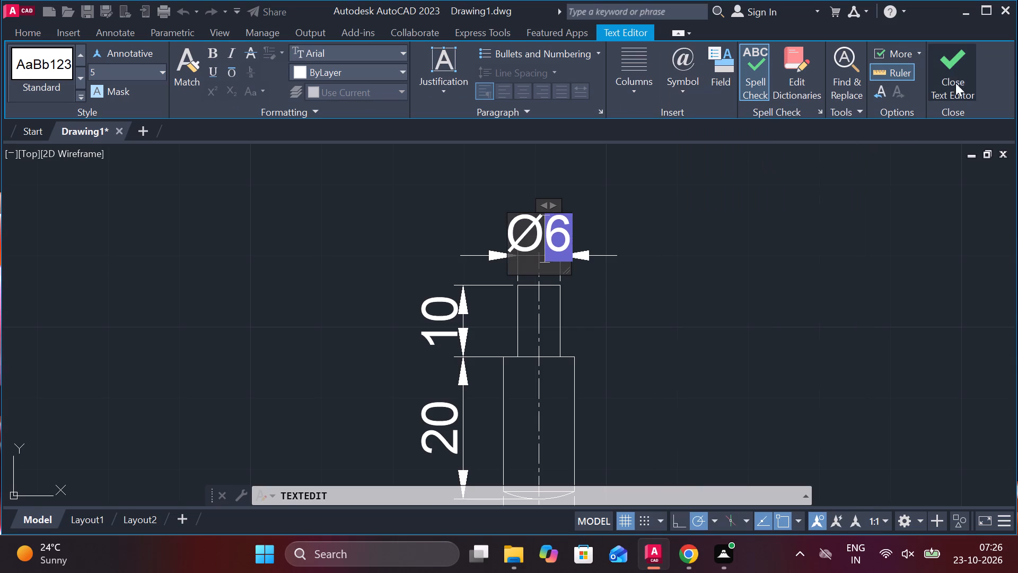
click(957, 71)
scroll(655, 307, down, 1)
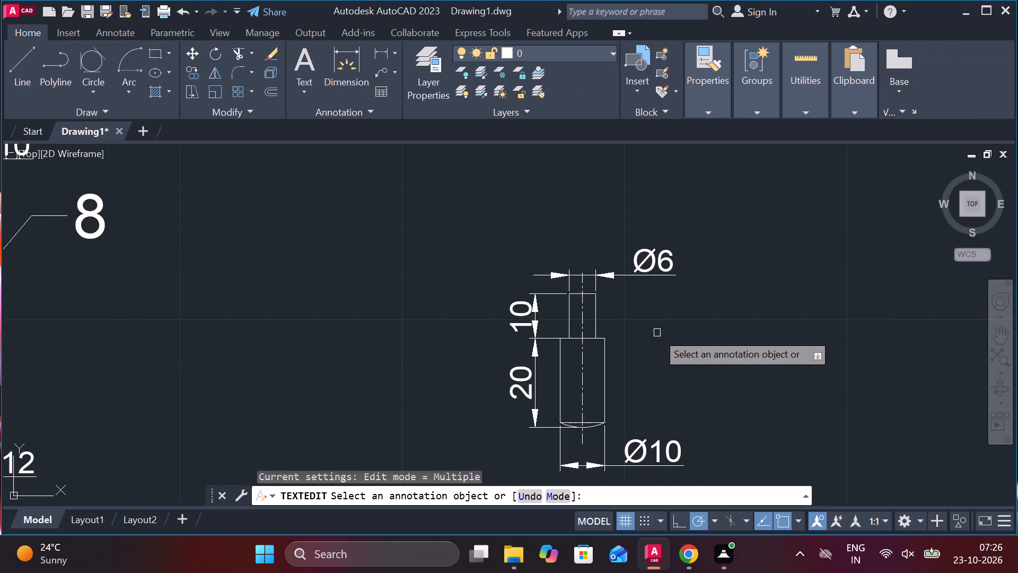
key(Escape)
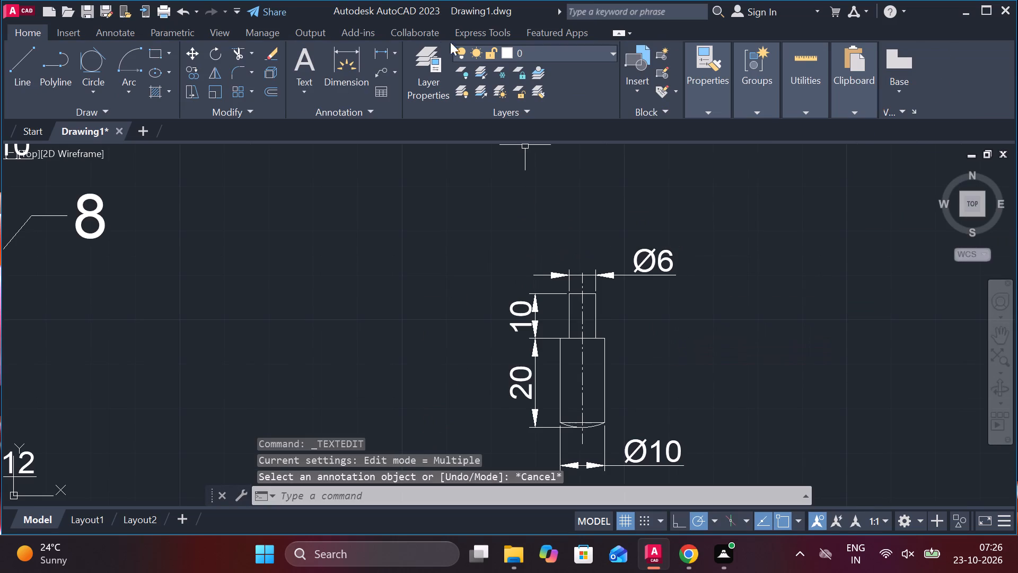
Add a multileader pointing to the right side of the round-ended part's body, with the number 10 at text height 10.
click(384, 73)
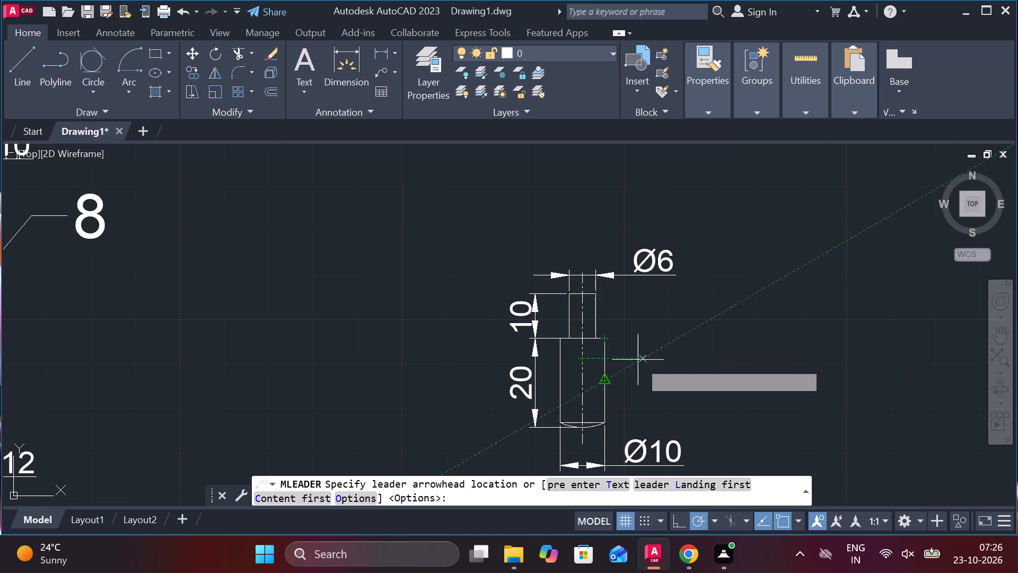
click(610, 382)
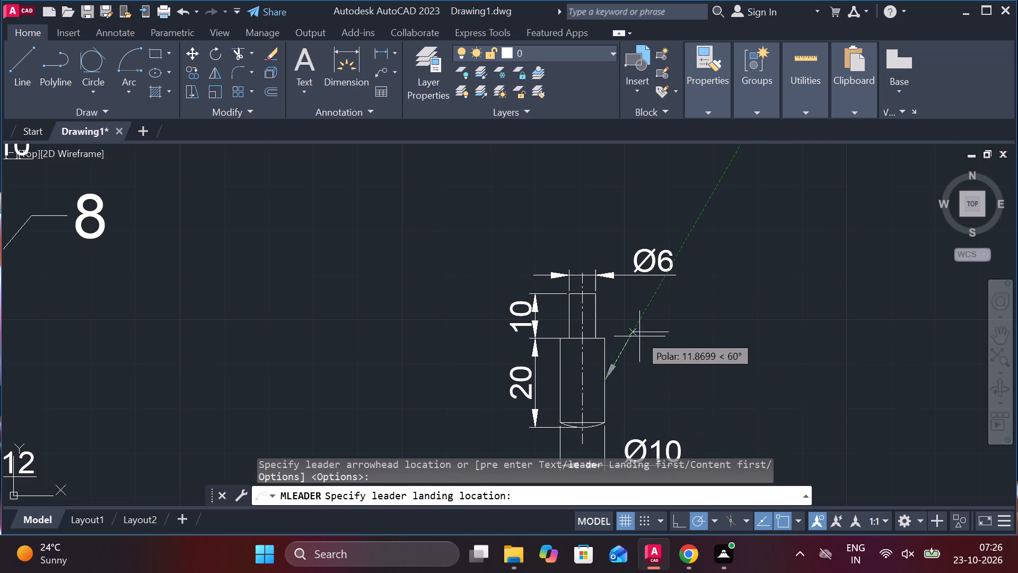
click(659, 322)
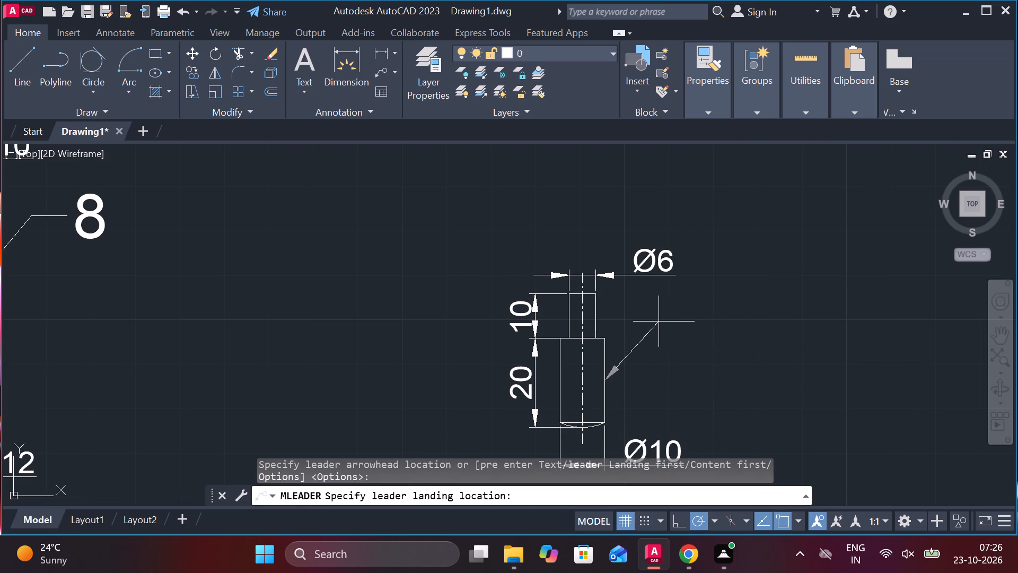
drag(100, 70, 74, 70)
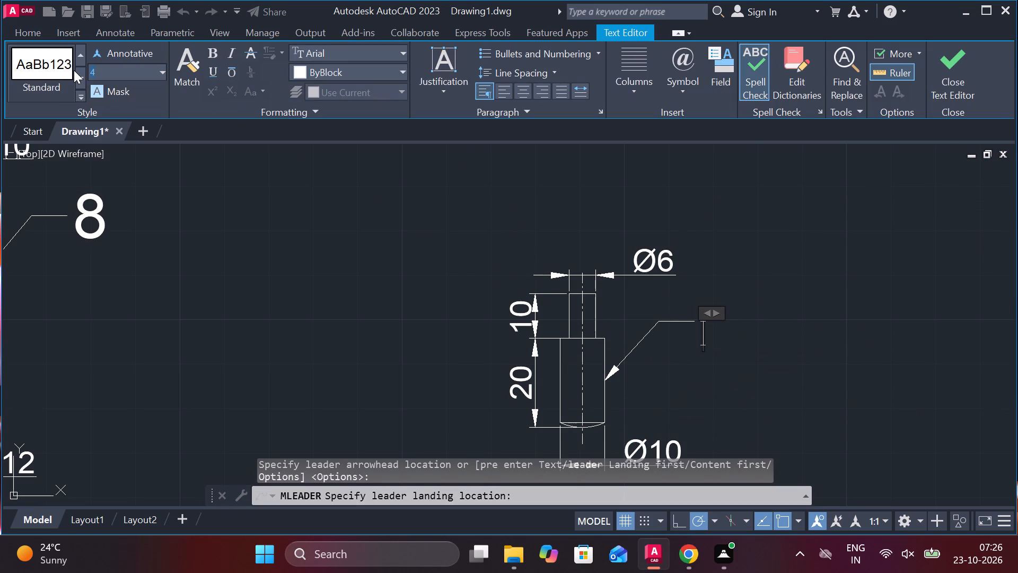
text(10)
key(Return)
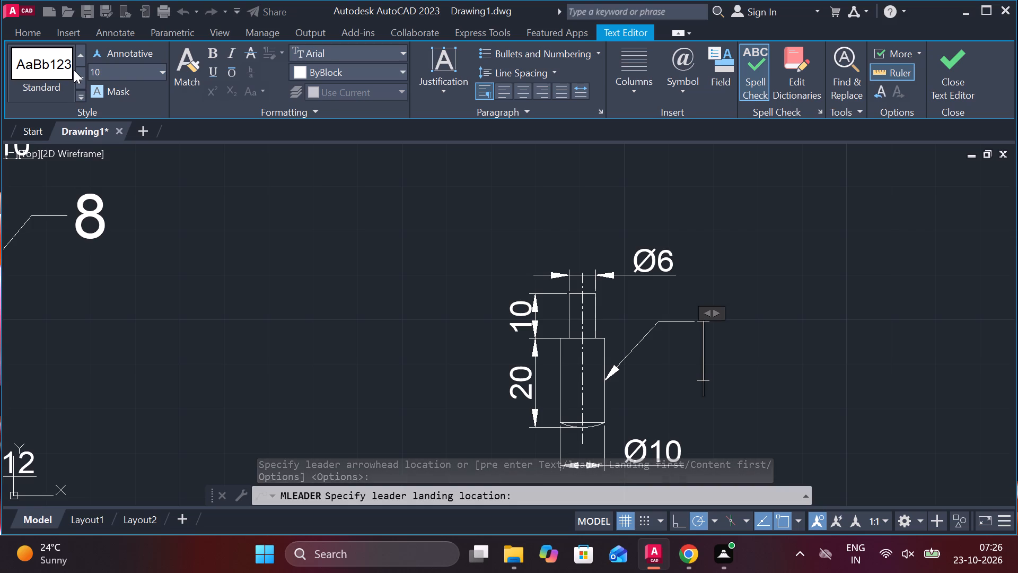
text(10)
click(976, 69)
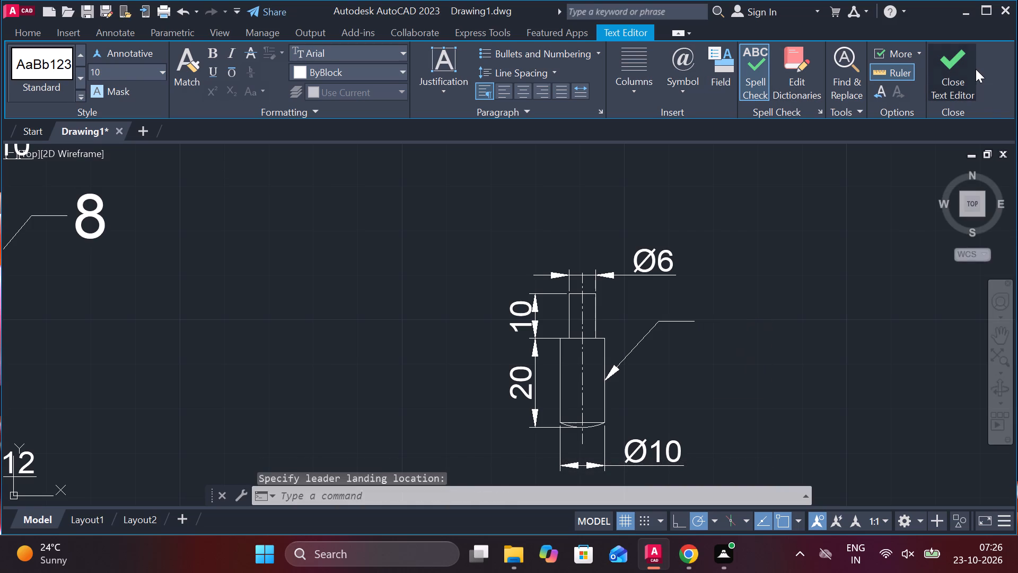
Move the whole of part 10, with its dimensions and number leader, close beside part 8.
scroll(848, 278, down, 3)
click(745, 248)
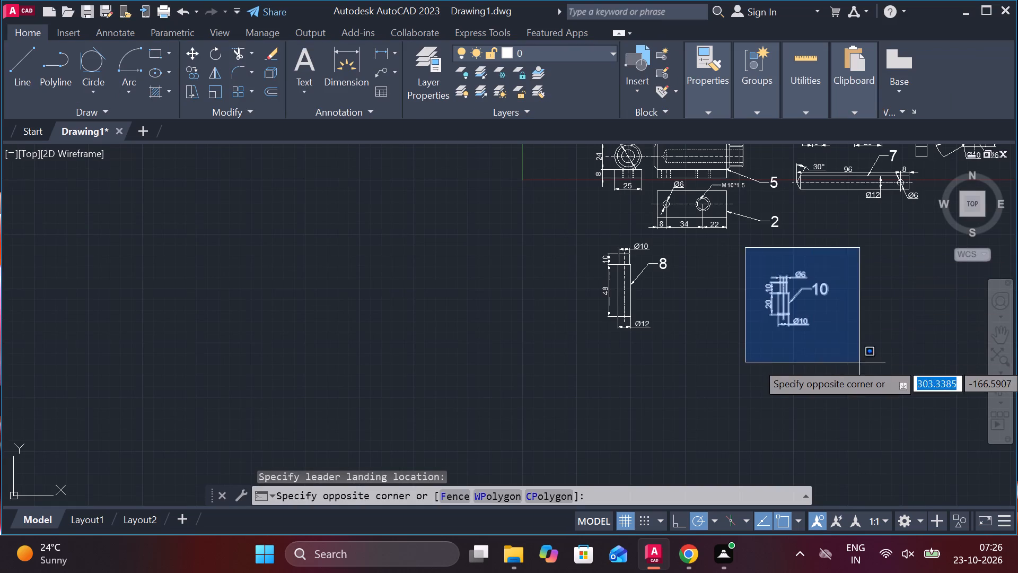
click(861, 362)
key(m)
key(Return)
click(852, 333)
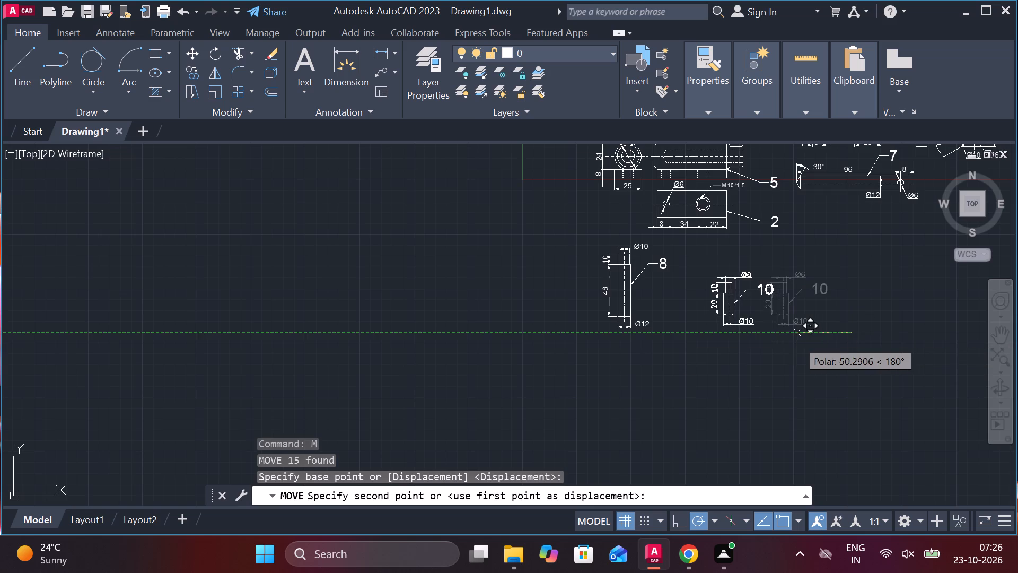
scroll(797, 340, up, 1)
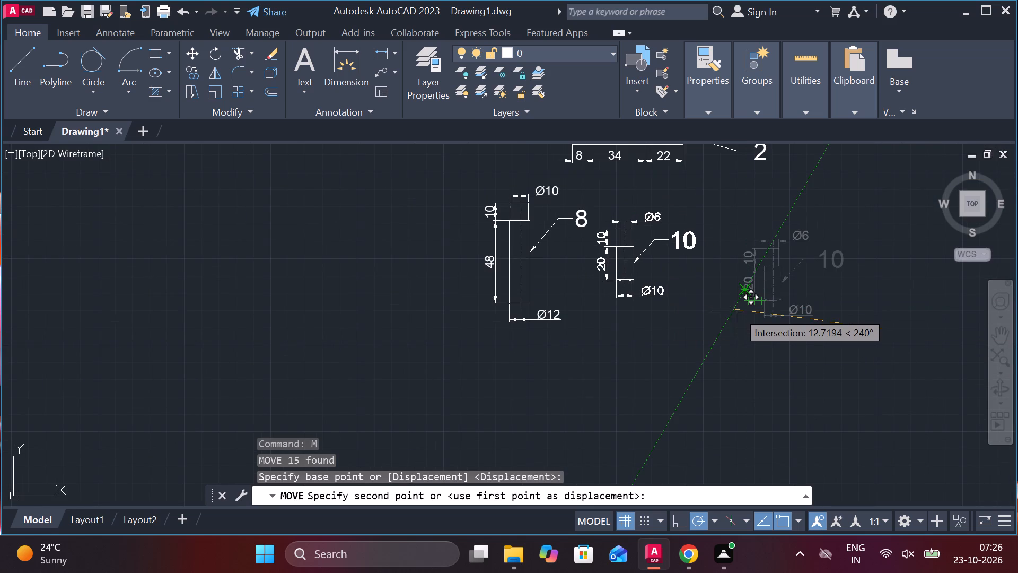
click(738, 311)
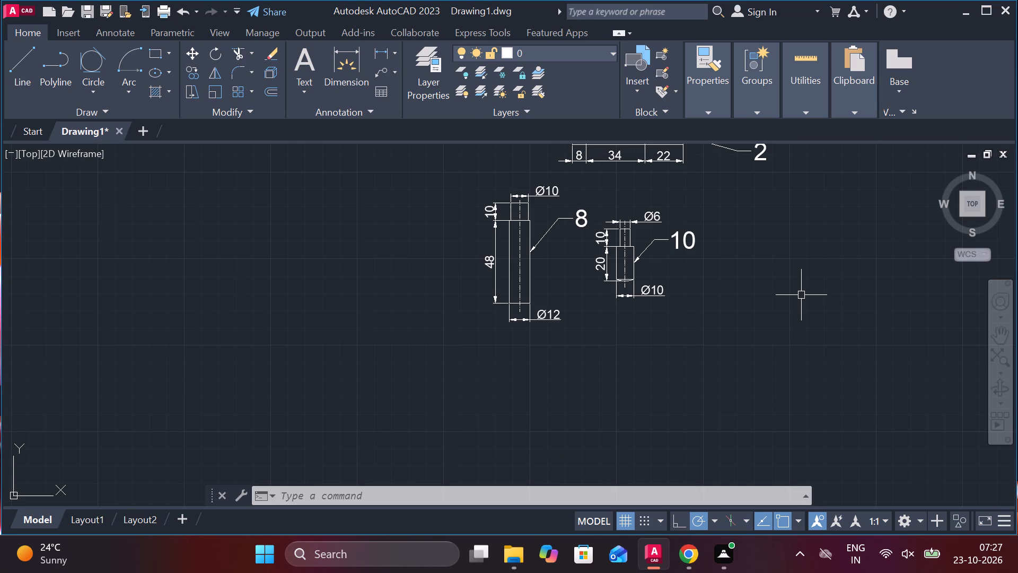
Draw a 75 diameter circle in the empty area to the lower right of part 10.
scroll(797, 266, down, 1)
middle_drag(778, 268, 584, 350)
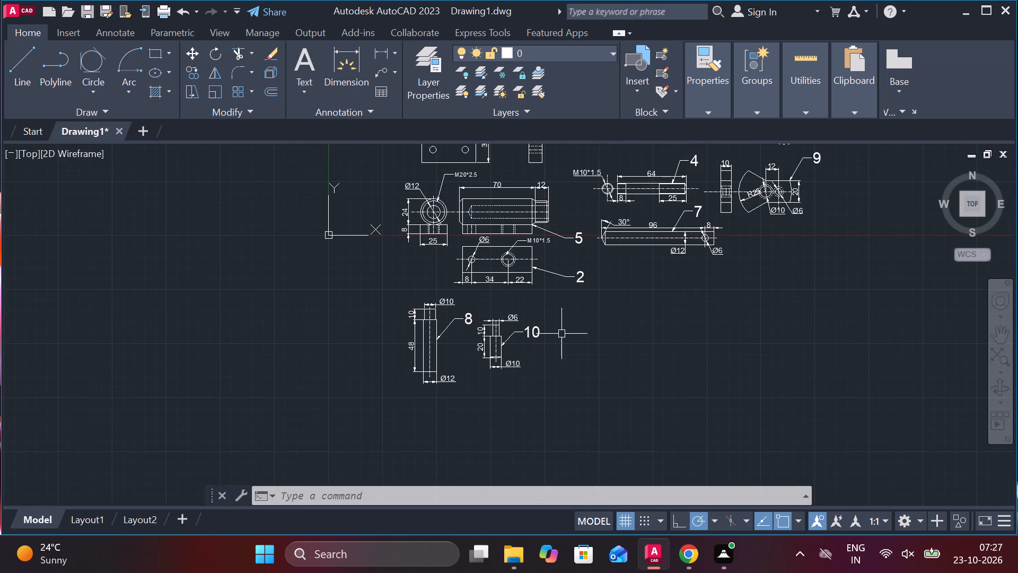
middle_drag(661, 371, 639, 371)
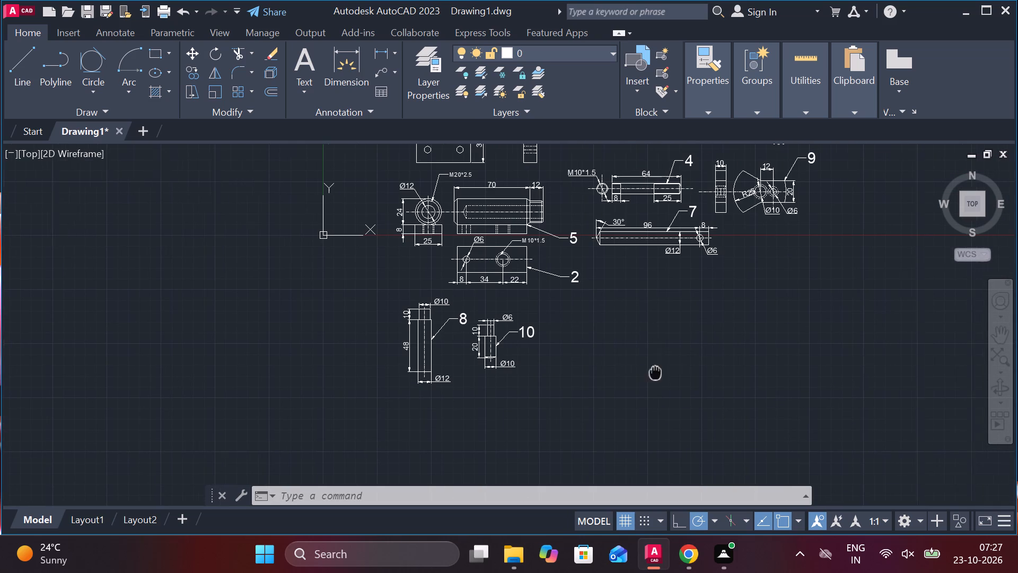
middle_drag(639, 371, 483, 285)
scroll(561, 332, up, 1)
middle_drag(541, 332, 463, 271)
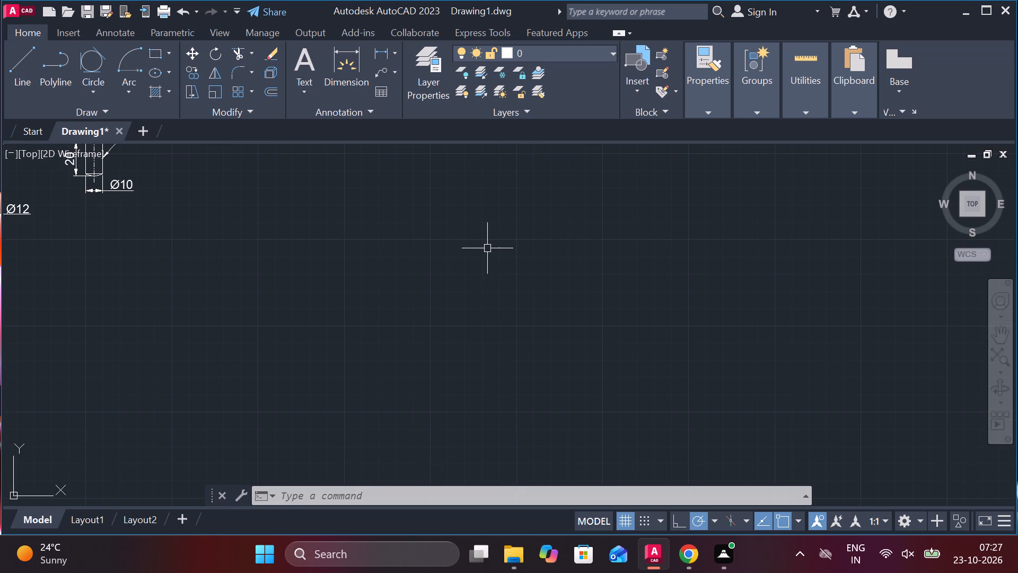
key(Escape)
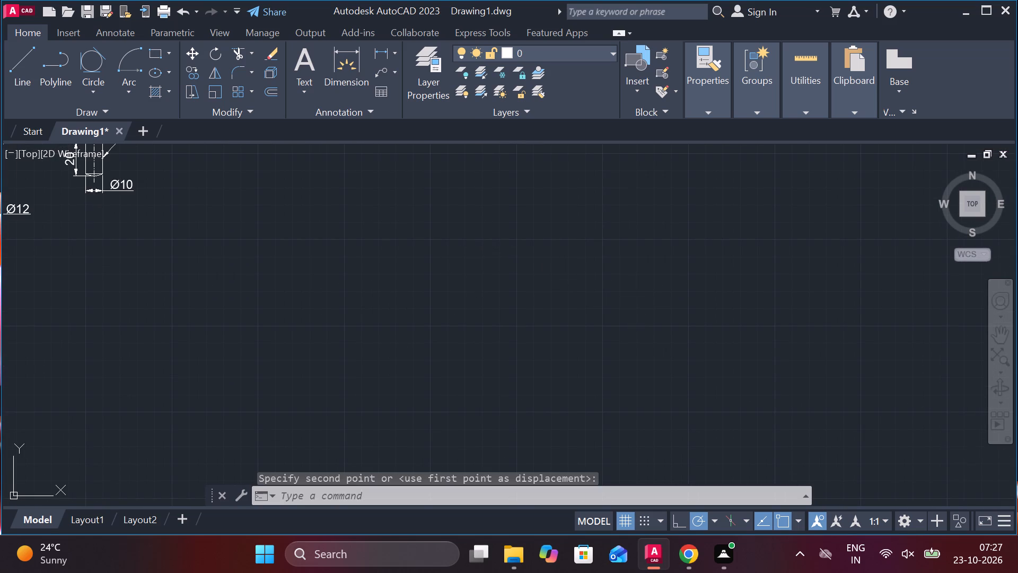
key(c)
key(space)
click(528, 295)
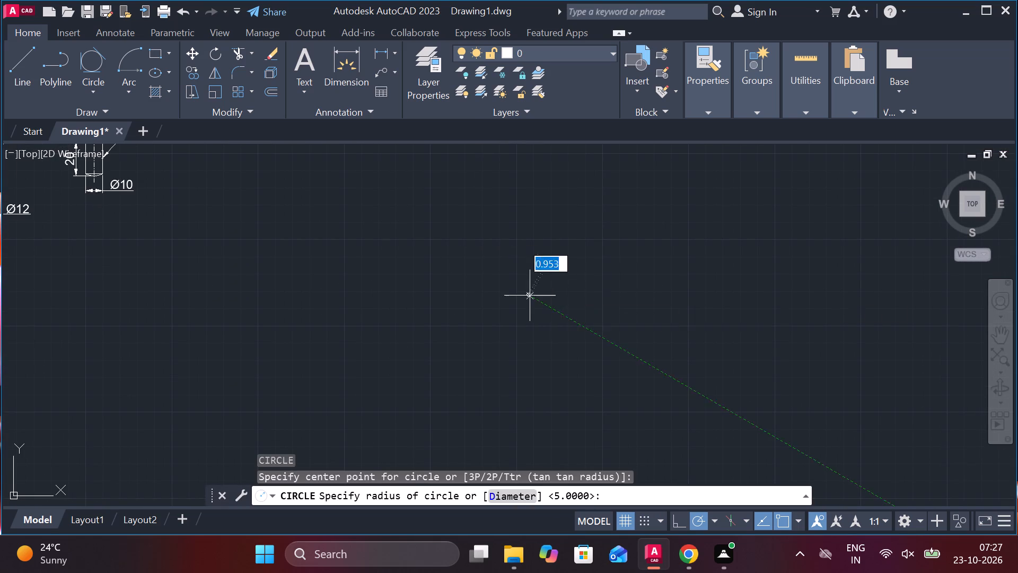
text(D)
key(space)
text(75)
key(space)
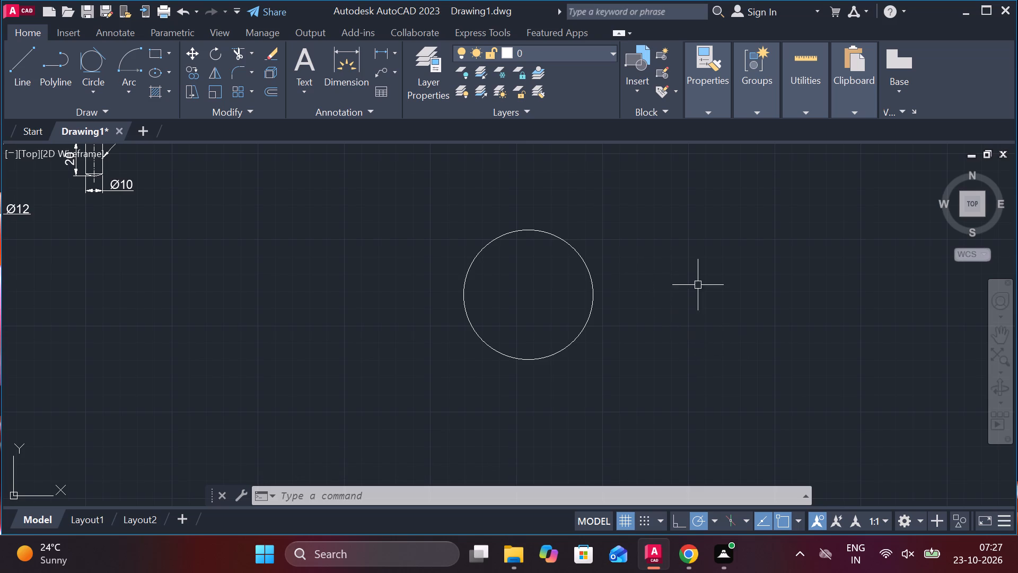
Draw a horizontal line from the circle's centre leftward, extending well past the circle's edge.
middle_drag(699, 285, 704, 286)
middle_drag(689, 298, 878, 308)
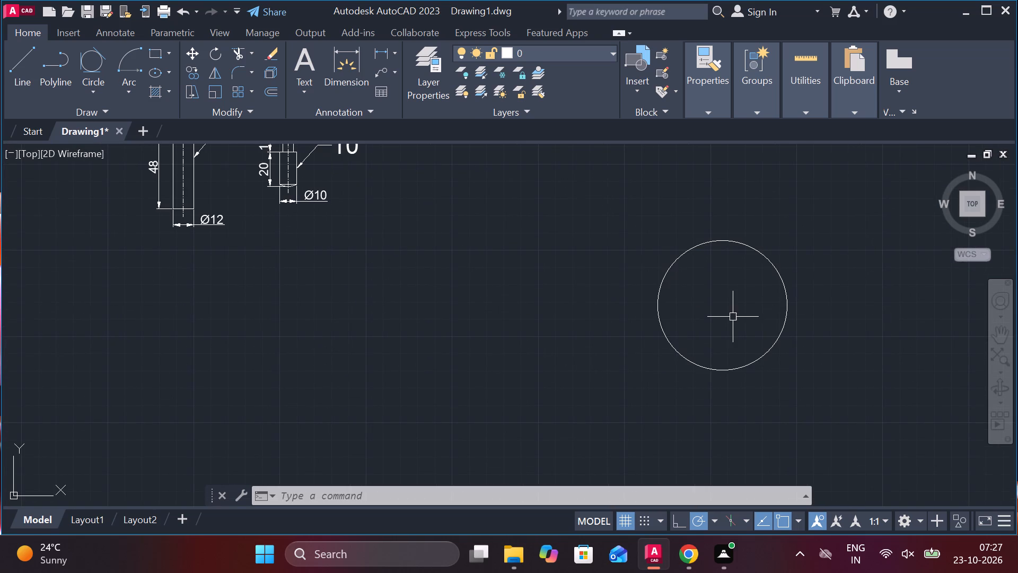
key(l)
key(Return)
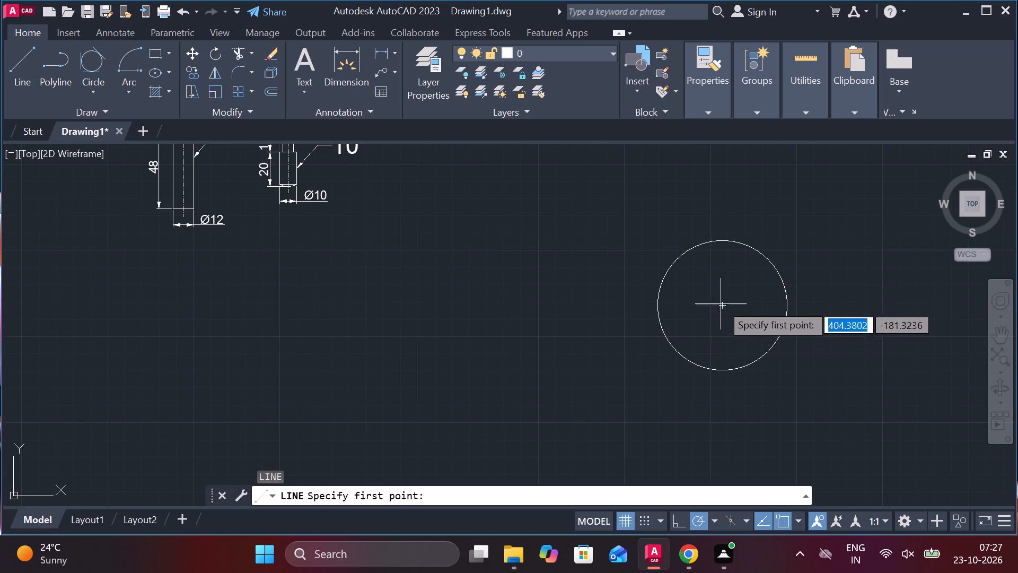
click(722, 302)
click(553, 302)
key(Escape)
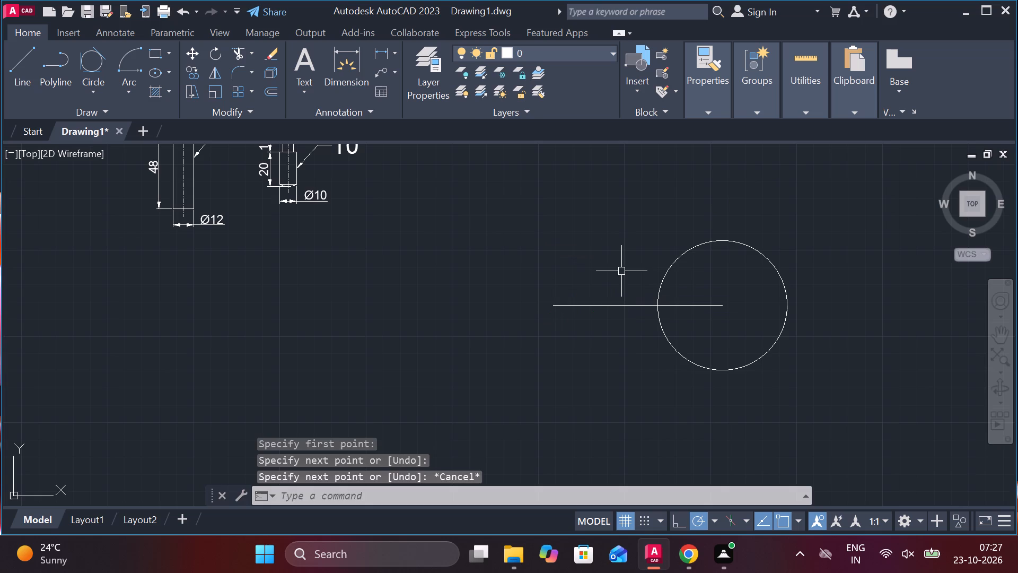
Draw a closed 25 by 75 upright rectangle with lines, to the left of the 75 diameter circle.
key(space)
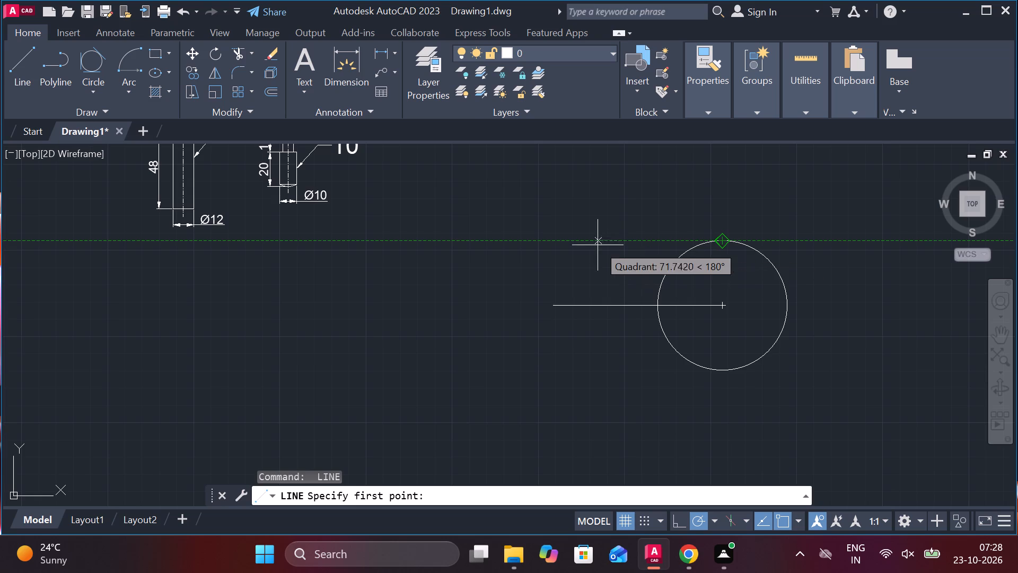
key(Escape)
key(l)
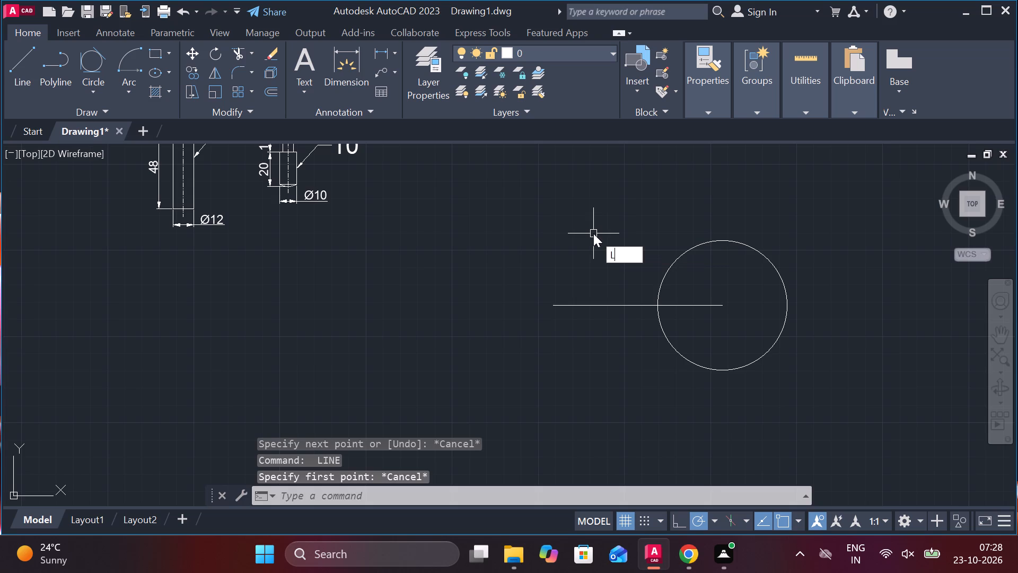
key(Return)
click(513, 187)
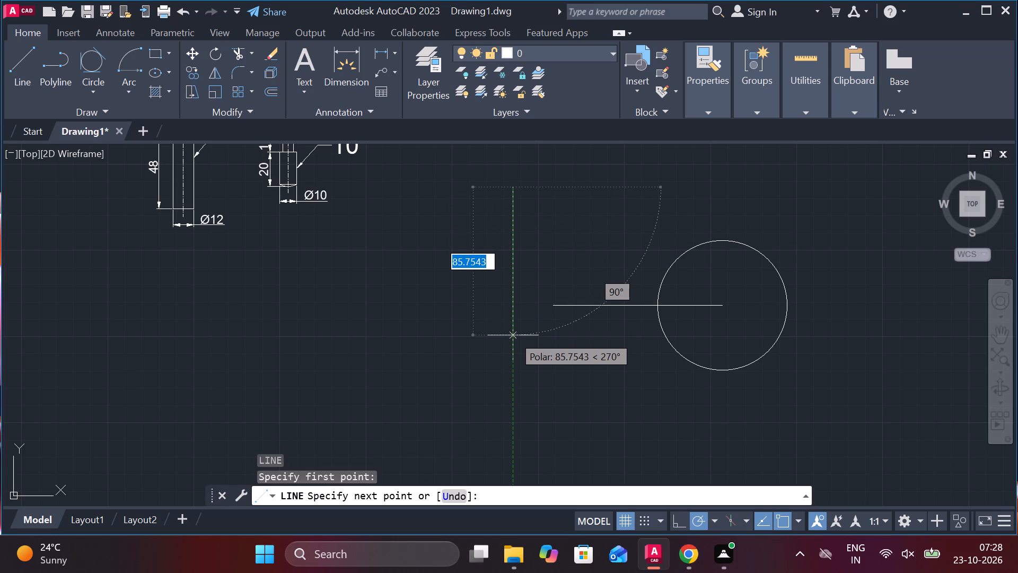
text(75)
key(space)
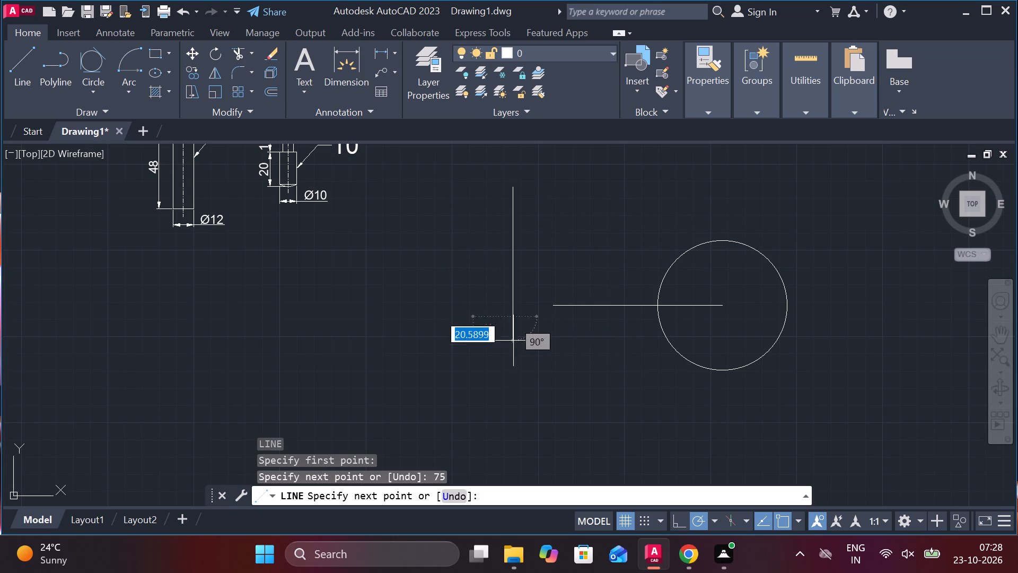
scroll(563, 310, up, 2)
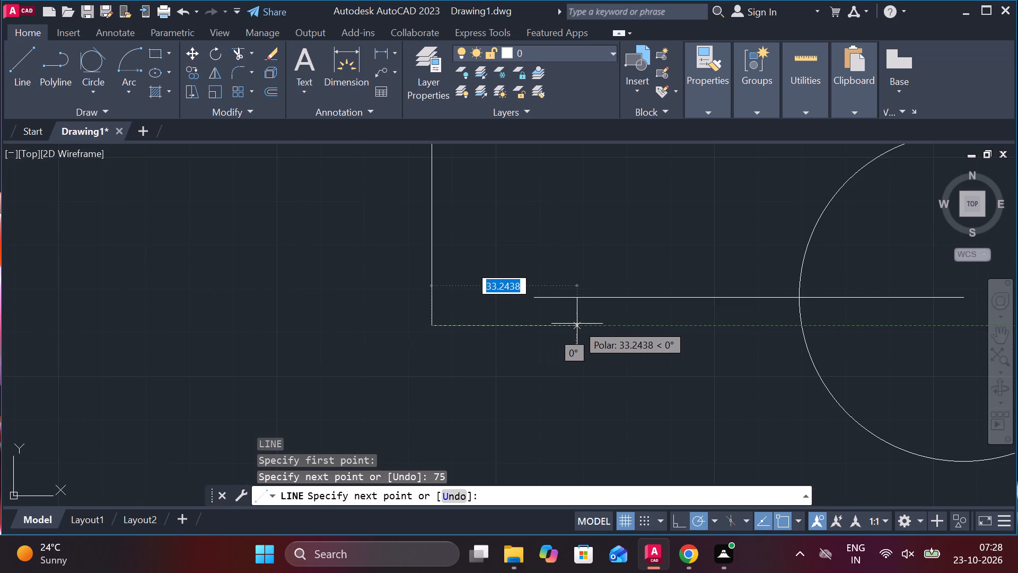
text(25)
key(space)
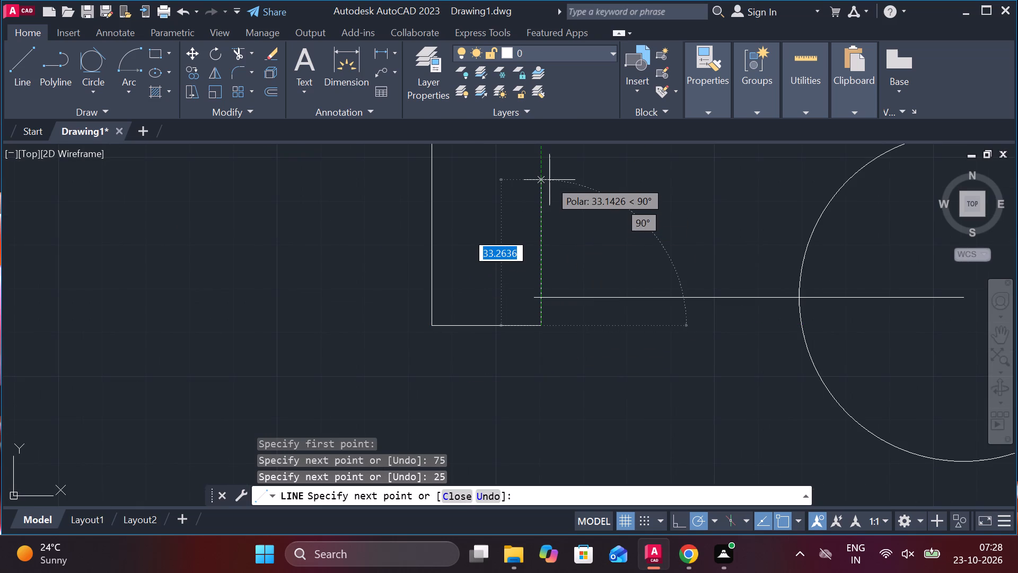
text(75)
key(space)
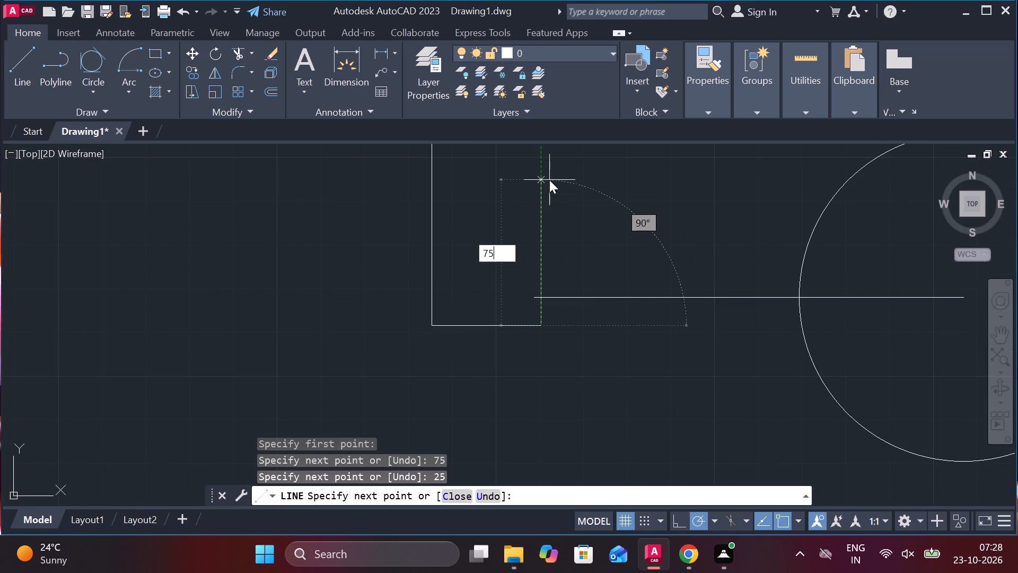
middle_drag(505, 197, 538, 491)
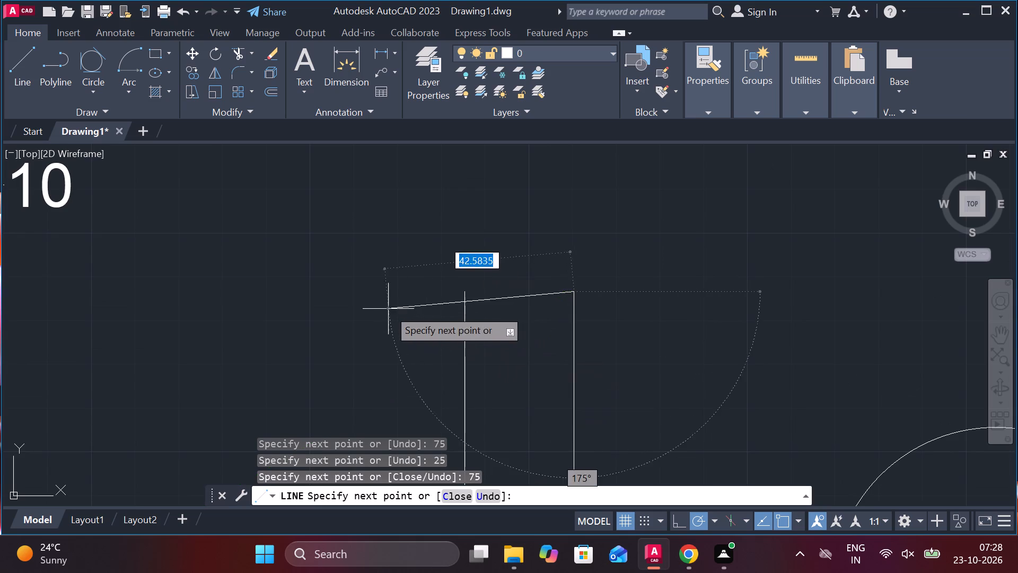
text(25)
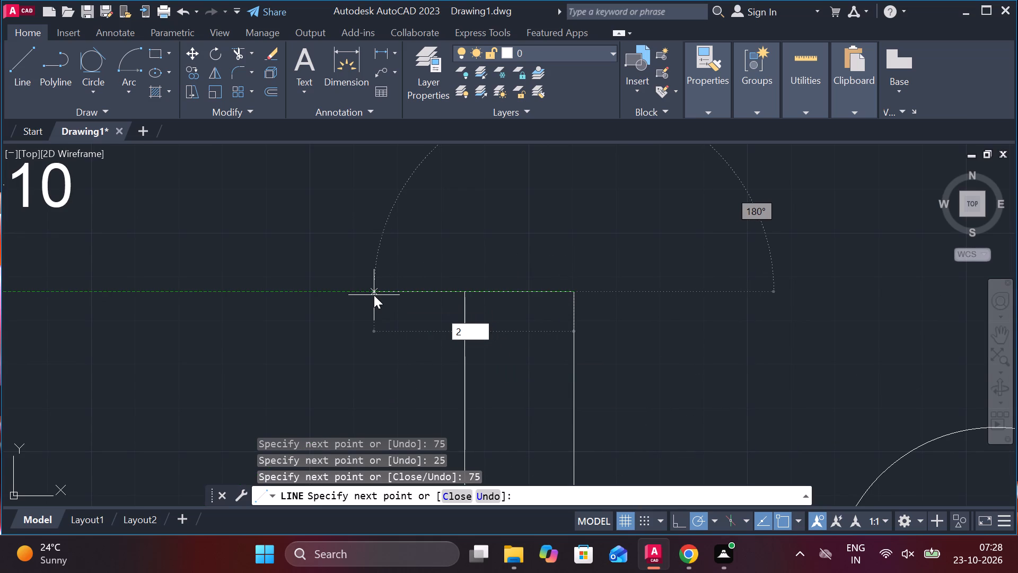
key(space)
key(Escape)
Offset both long vertical sides of the 25 by 75 rectangle inward by 2.
middle_click(527, 358)
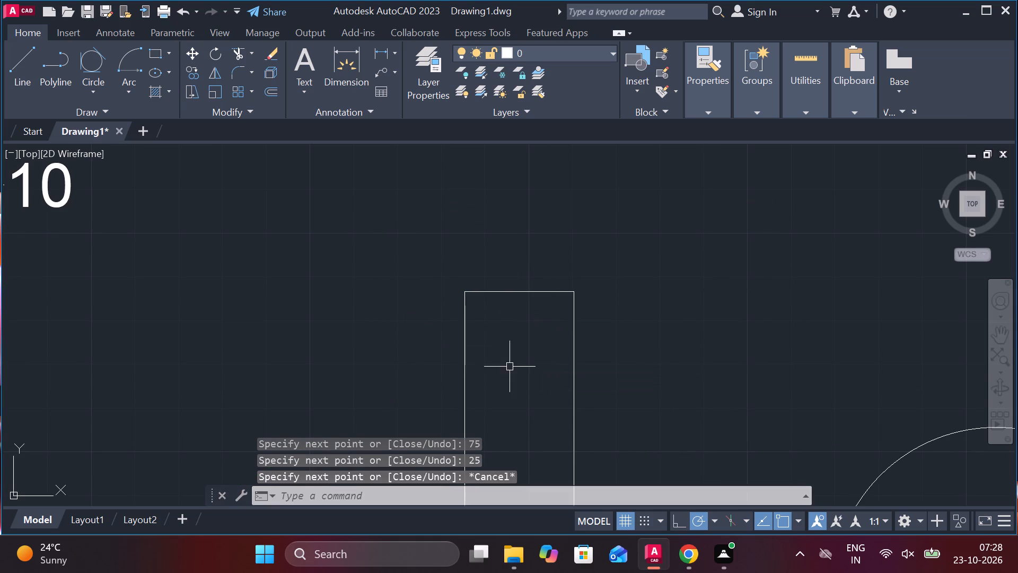
middle_drag(507, 368, 492, 227)
scroll(499, 302, down, 1)
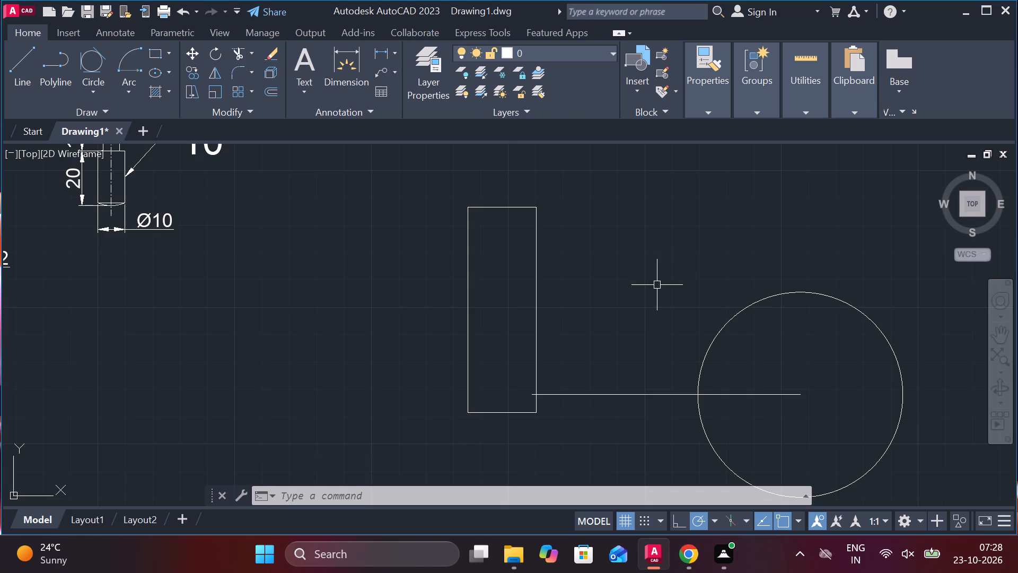
click(469, 252)
key(o)
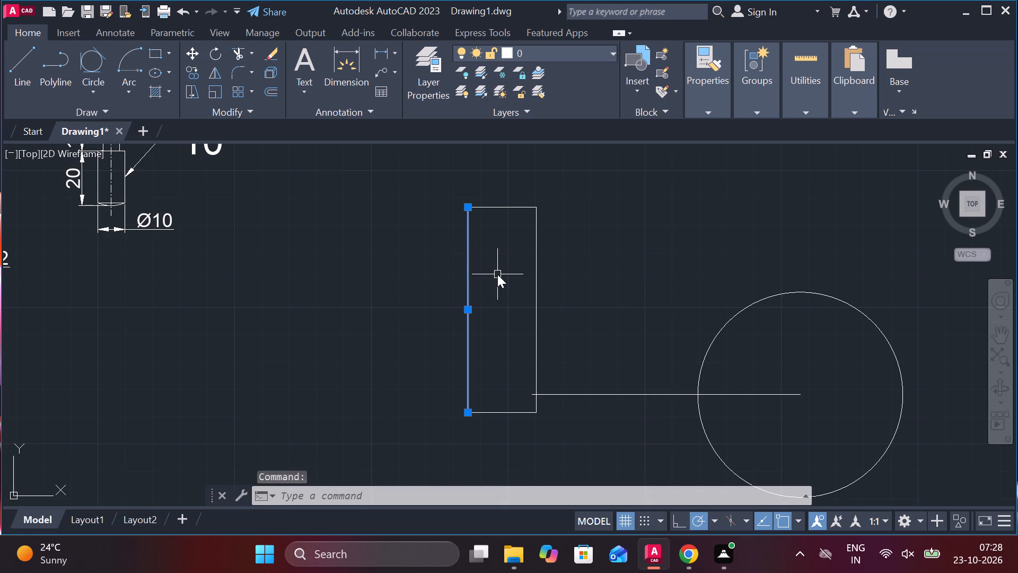
key(Return)
key(Return)
text(2)
key(space)
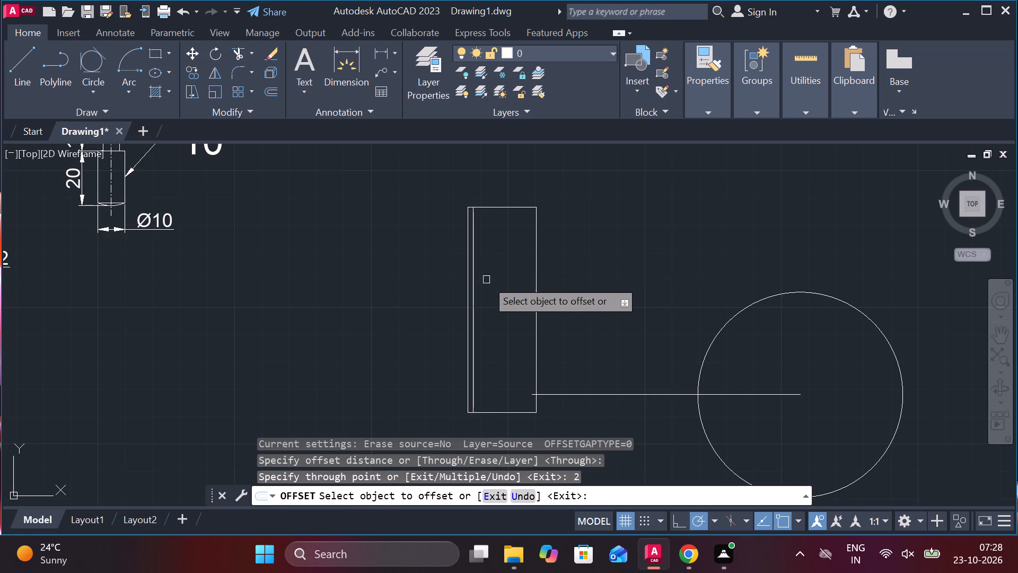
click(537, 249)
text(2)
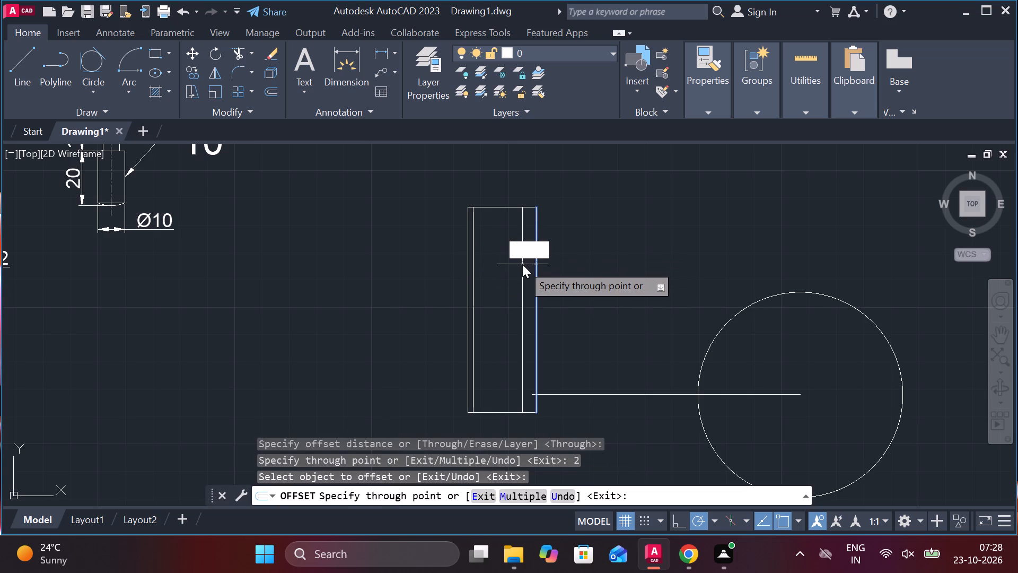
key(space)
scroll(499, 355, up, 1)
middle_drag(499, 359, 510, 253)
key(Escape)
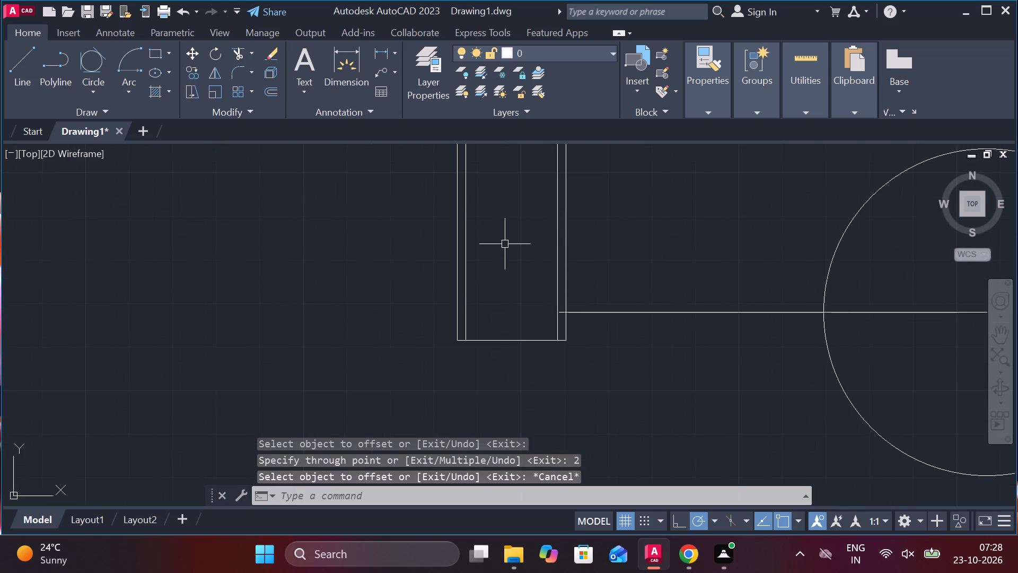
Chamfer the two bottom corners of the rectangle with length 2 and angle 45.
text(CH)
click(542, 315)
click(600, 496)
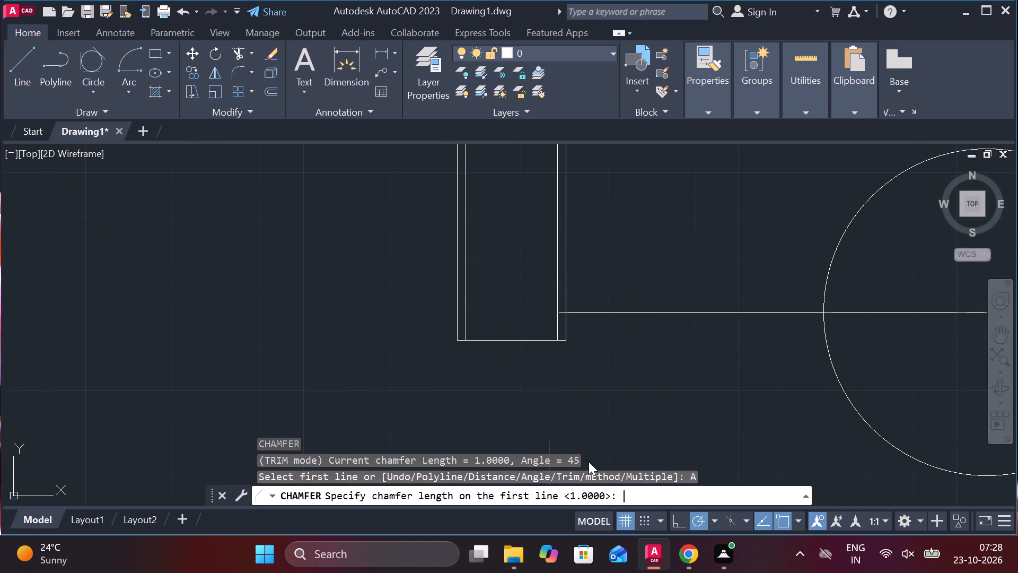
key(2)
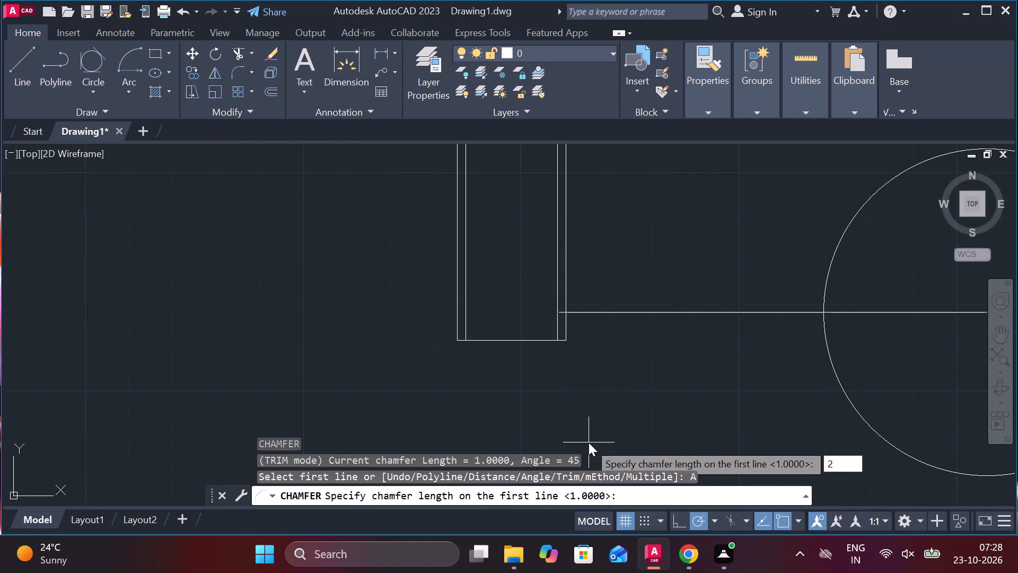
key(space)
text(45)
key(space)
scroll(412, 319, up, 2)
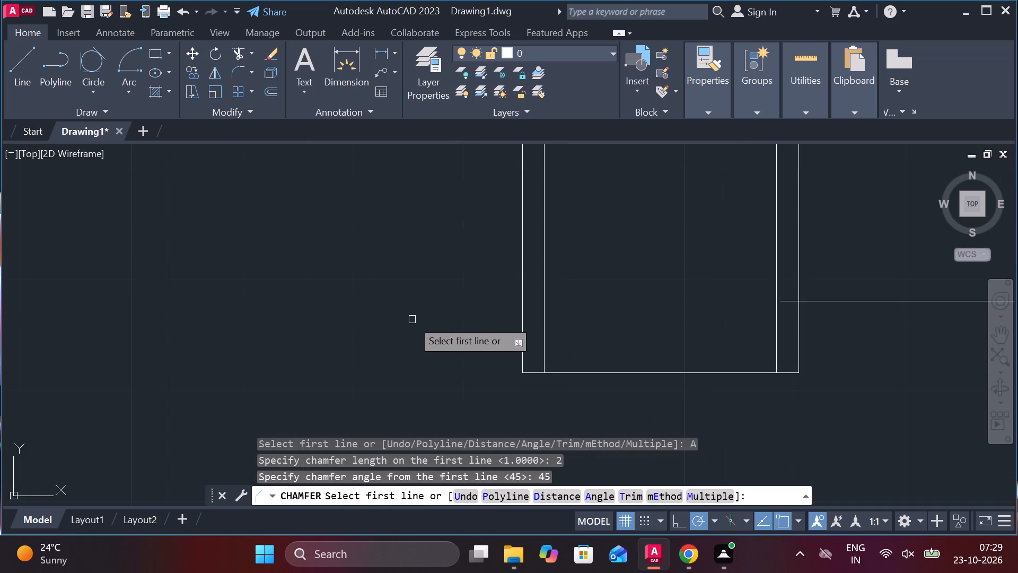
scroll(433, 350, up, 1)
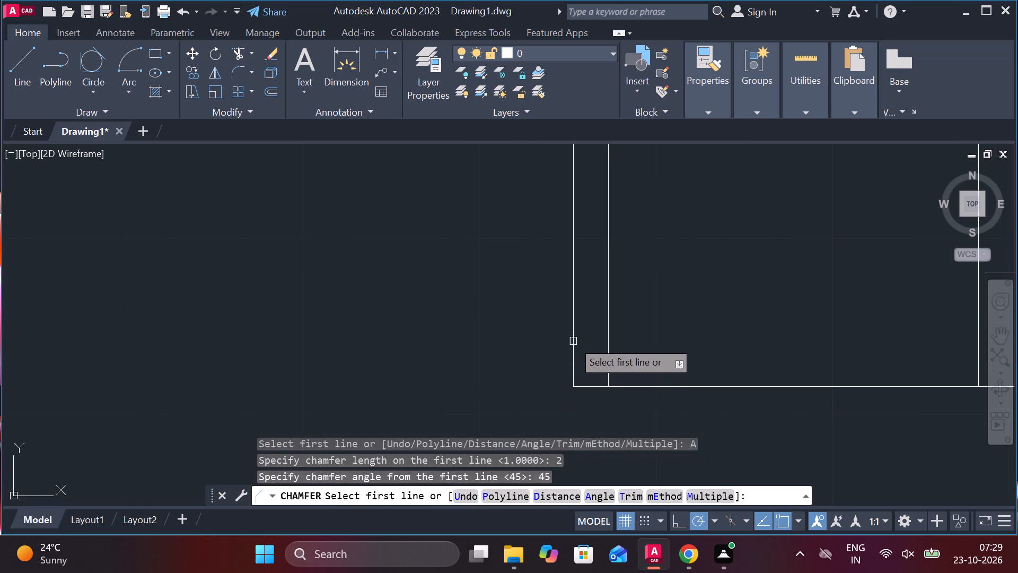
click(571, 338)
click(594, 384)
scroll(592, 376, down, 3)
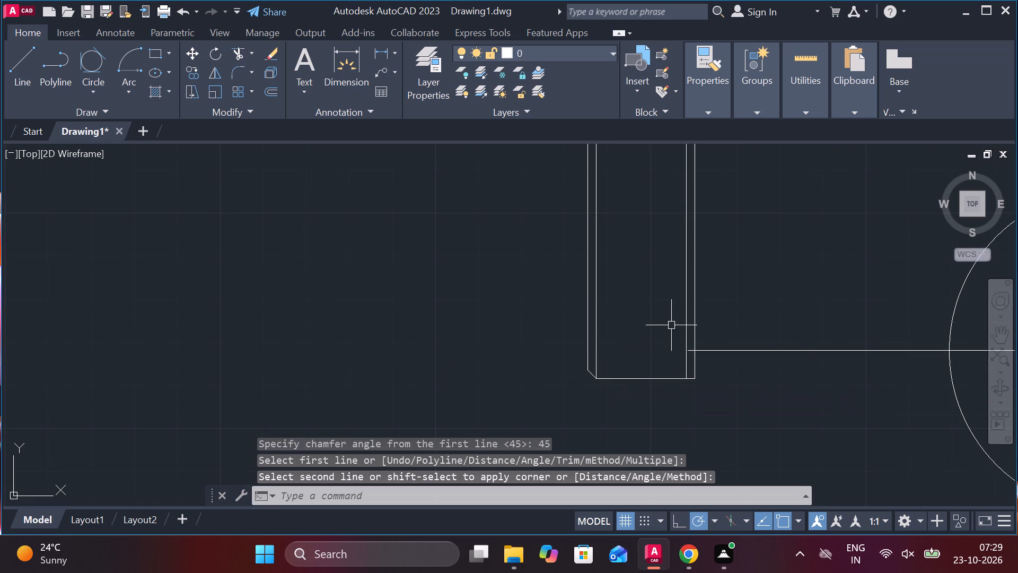
key(space)
scroll(732, 385, up, 2)
click(635, 343)
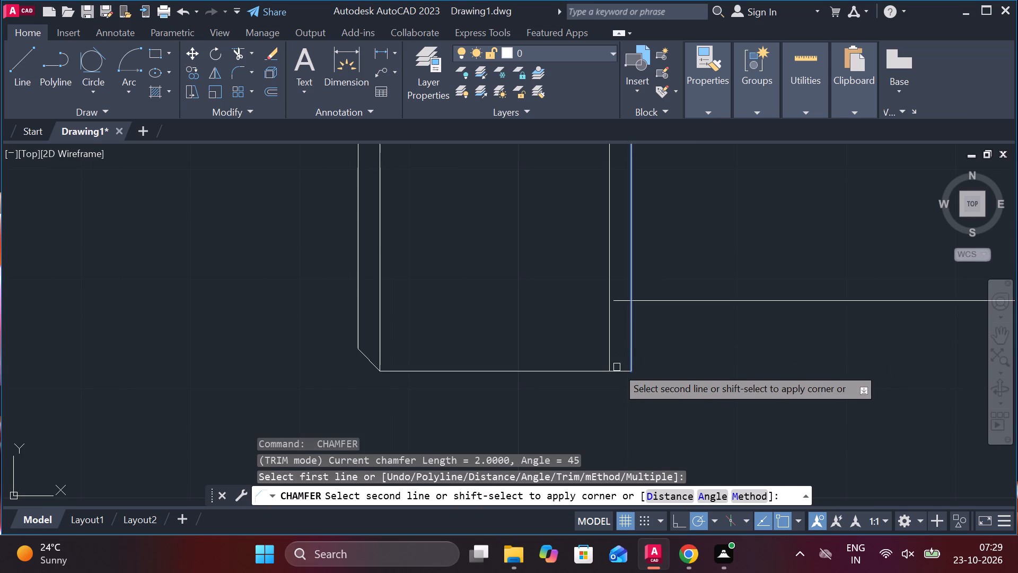
click(617, 372)
Chamfer the two top corners of the rectangle with the same length 2 and angle 45.
scroll(633, 374, down, 3)
scroll(586, 235, up, 1)
middle_drag(588, 250, 581, 423)
scroll(573, 327, up, 2)
key(space)
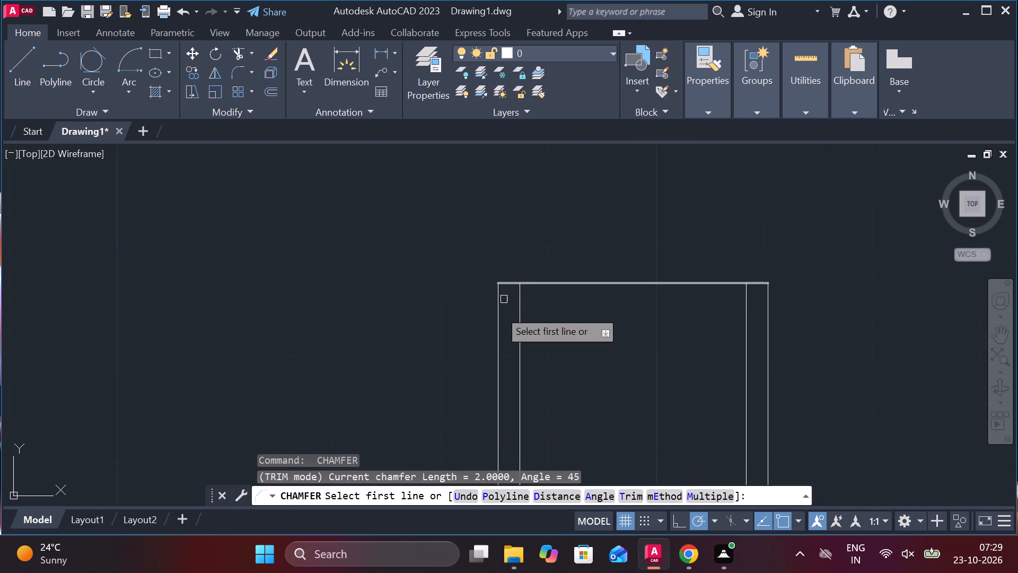
click(496, 320)
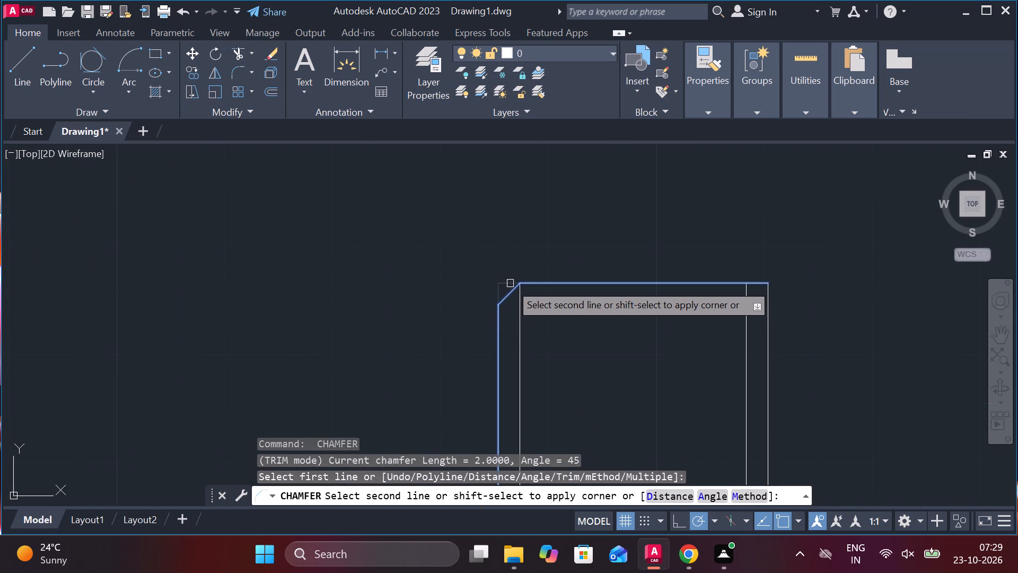
click(510, 283)
key(space)
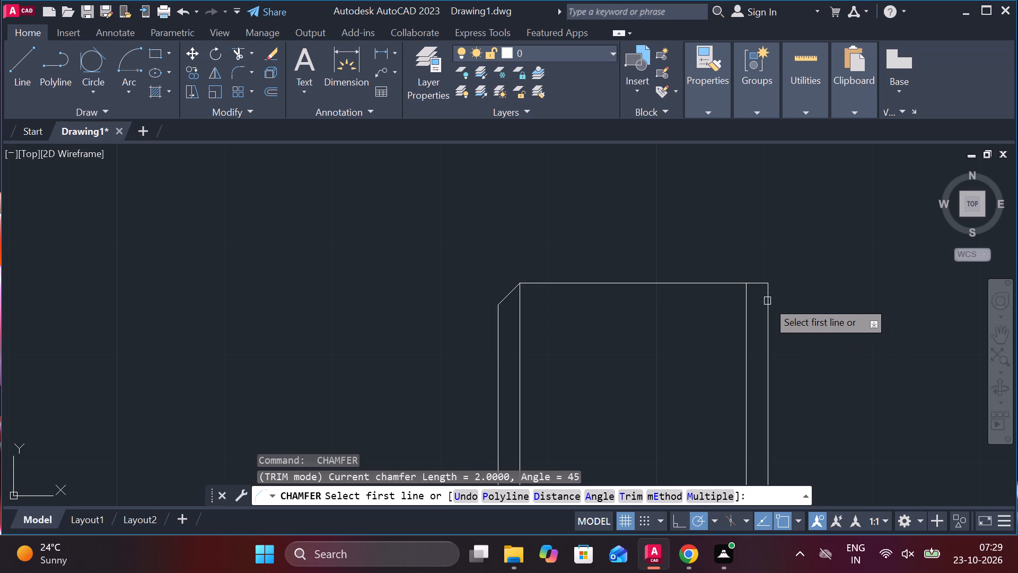
click(767, 301)
click(747, 283)
scroll(805, 296, down, 2)
middle_drag(800, 346, 722, 297)
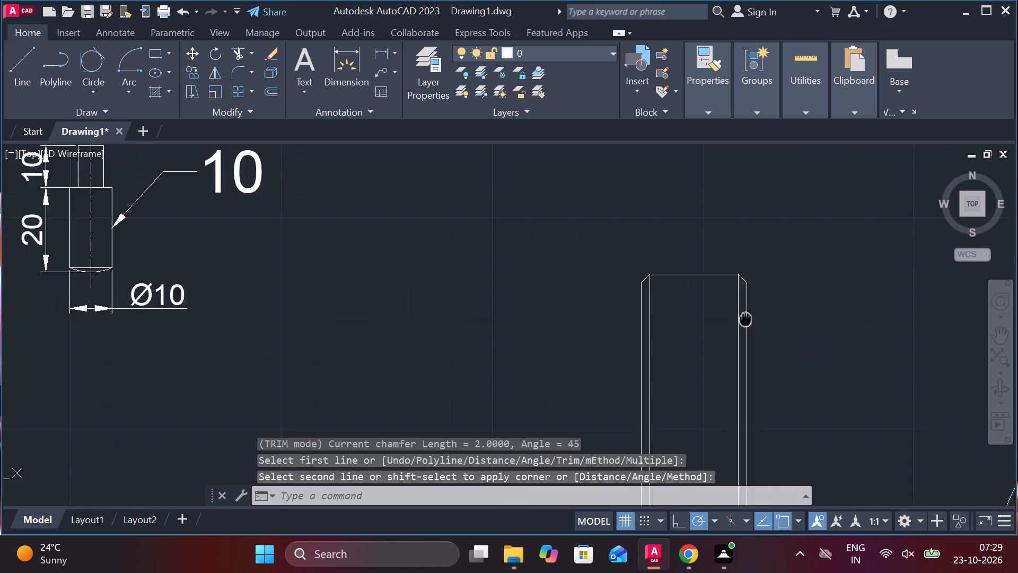
middle_drag(722, 297, 717, 291)
scroll(666, 274, down, 1)
key(Escape)
middle_drag(759, 338, 736, 321)
key(Escape)
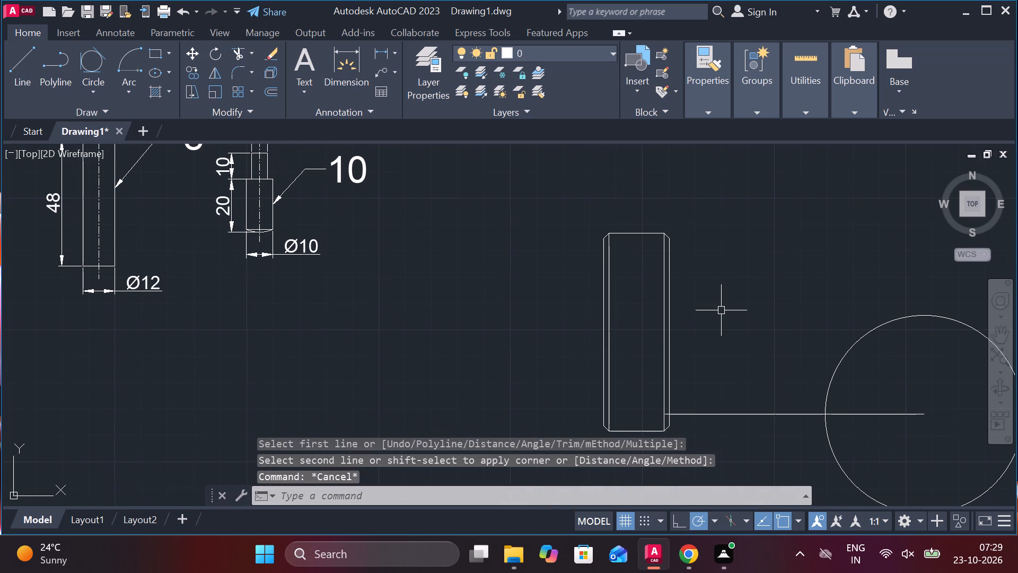
Draw a vertical centre line in the side view from the top edge's midpoint to the bottom edge.
key(l)
key(Return)
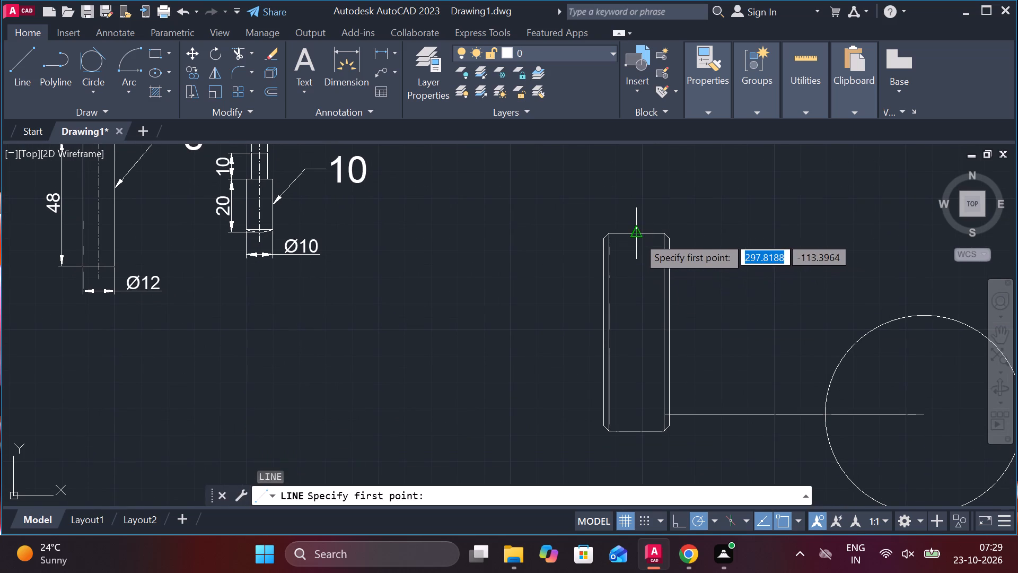
click(637, 236)
click(634, 427)
key(Escape)
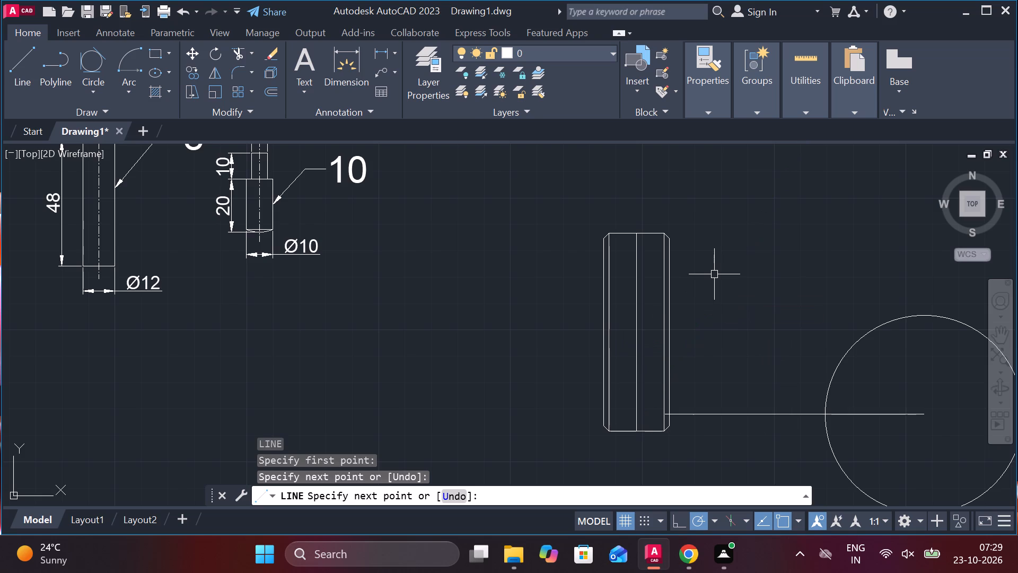
Offset the two inner vertical lines at the chamfer ends by 4 toward the side view's centre line.
scroll(584, 240, up, 2)
click(643, 261)
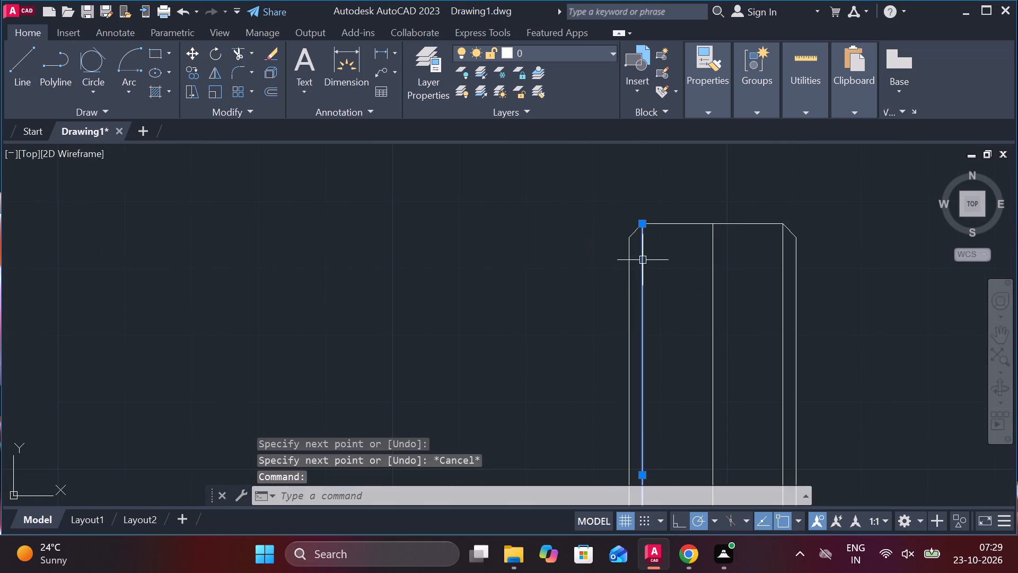
key(o)
key(Return)
key(Return)
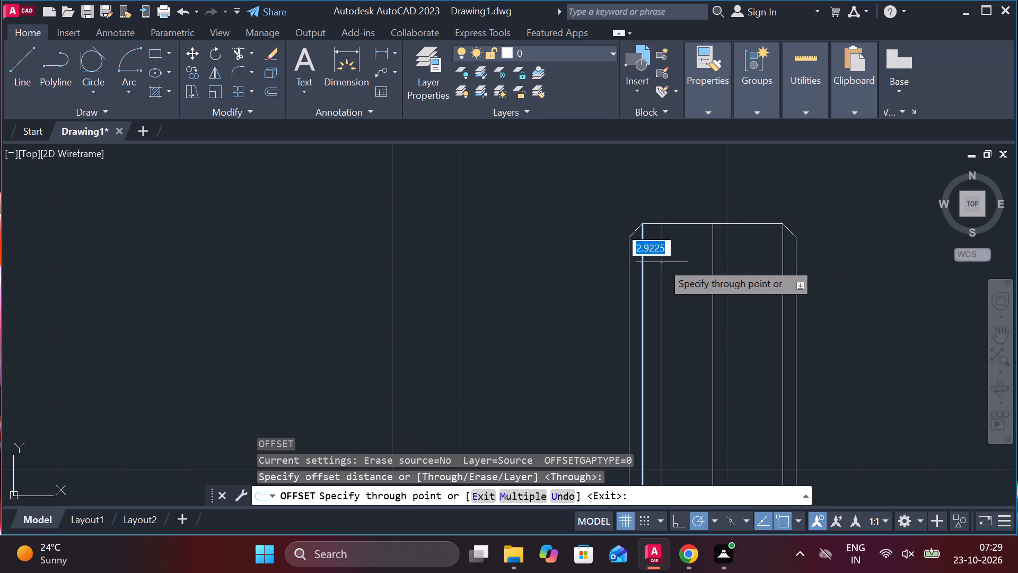
key(4)
key(Return)
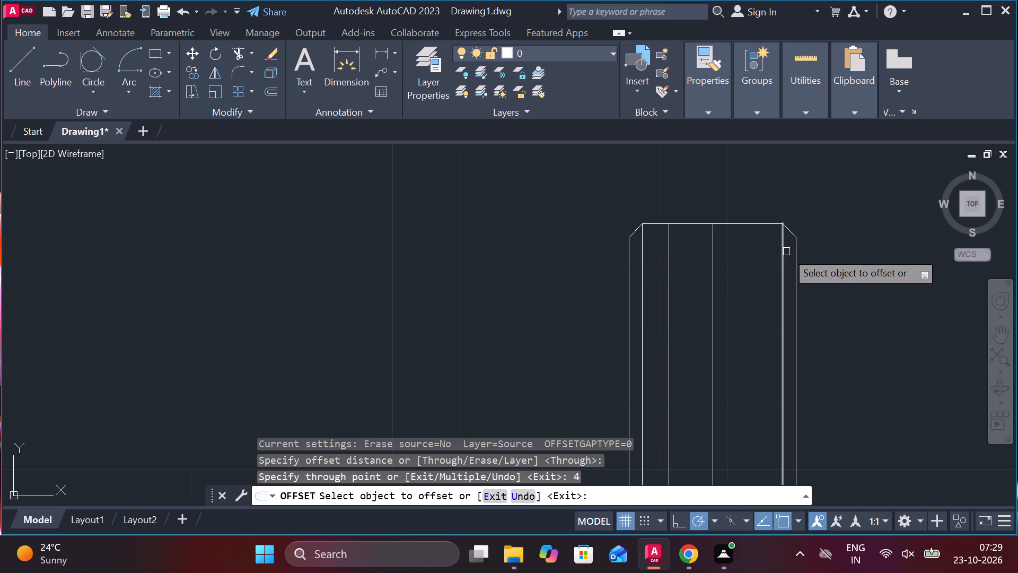
click(785, 249)
key(4)
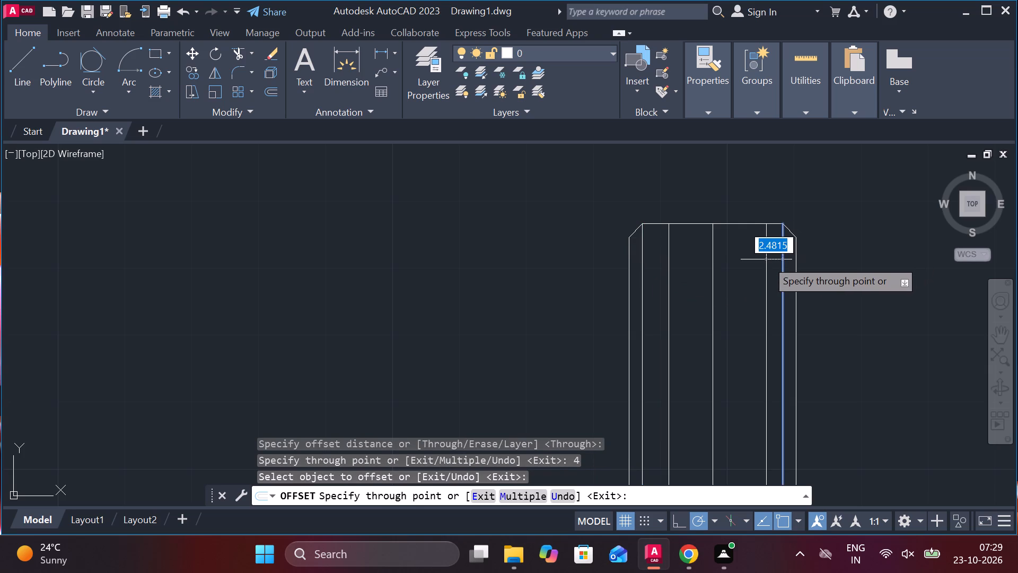
key(Return)
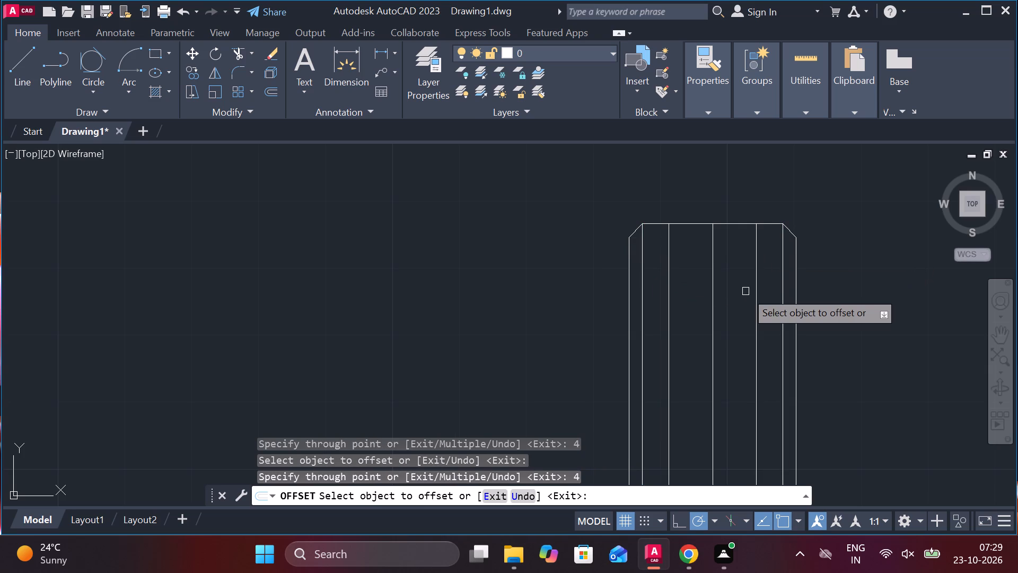
key(Escape)
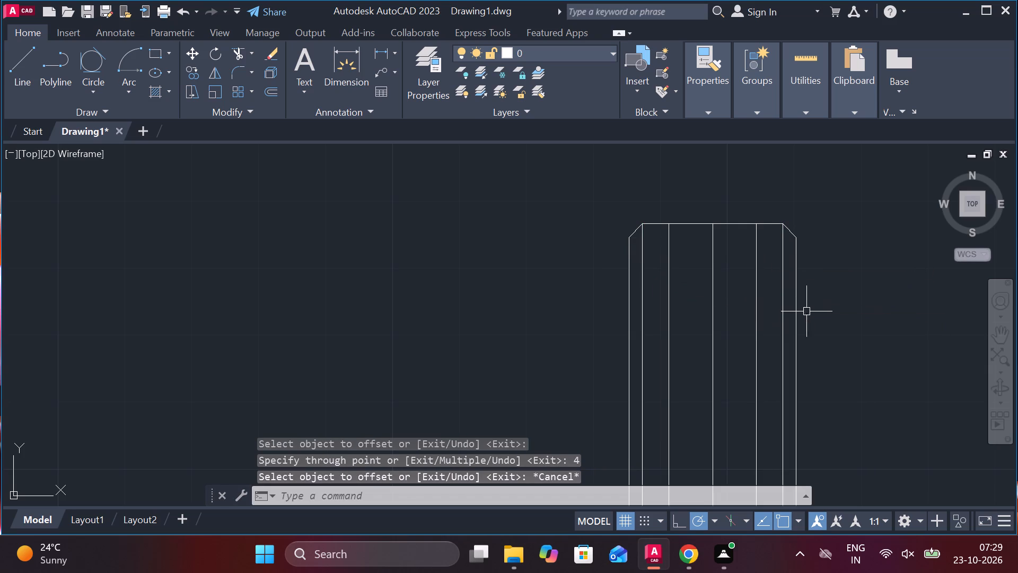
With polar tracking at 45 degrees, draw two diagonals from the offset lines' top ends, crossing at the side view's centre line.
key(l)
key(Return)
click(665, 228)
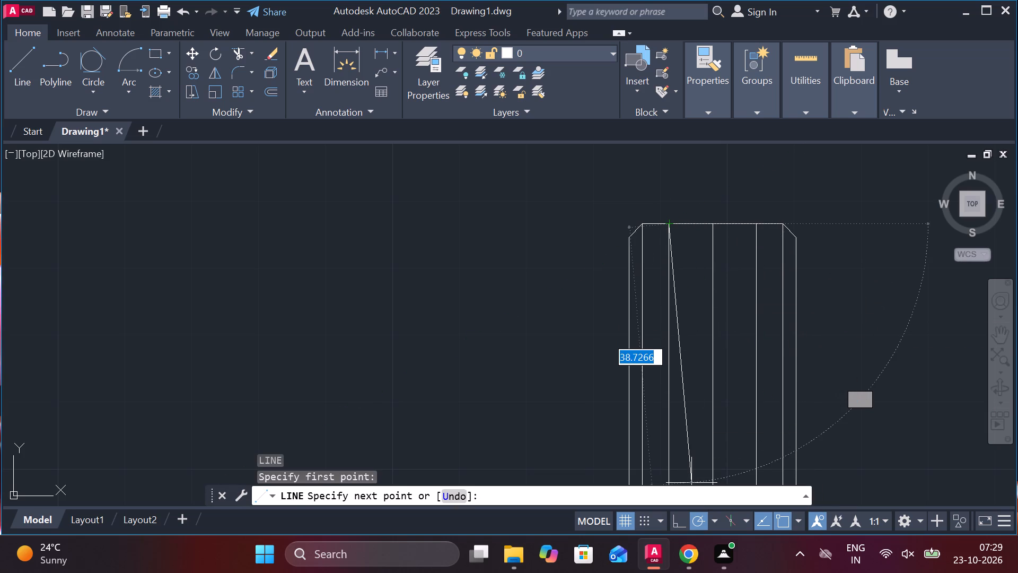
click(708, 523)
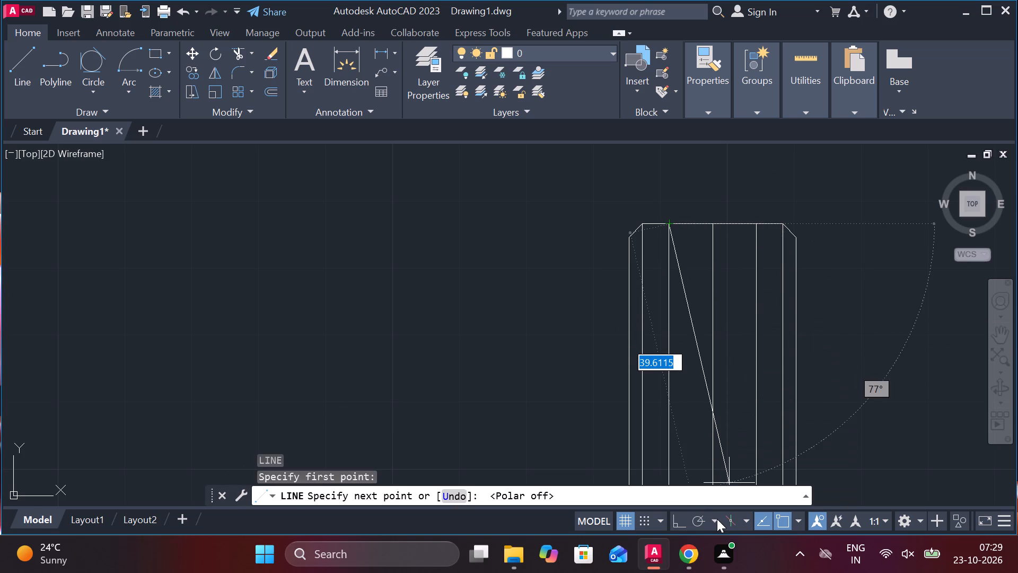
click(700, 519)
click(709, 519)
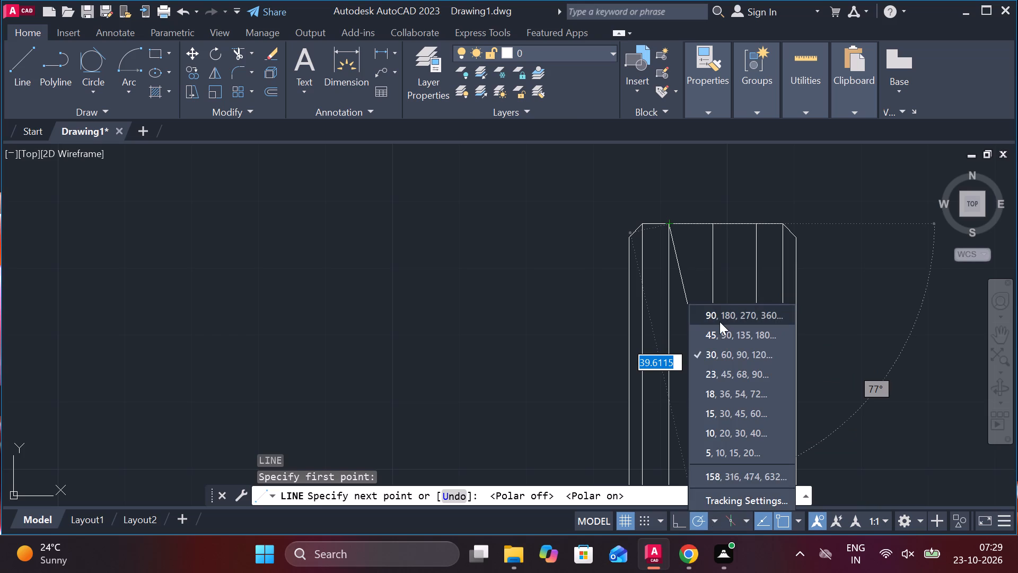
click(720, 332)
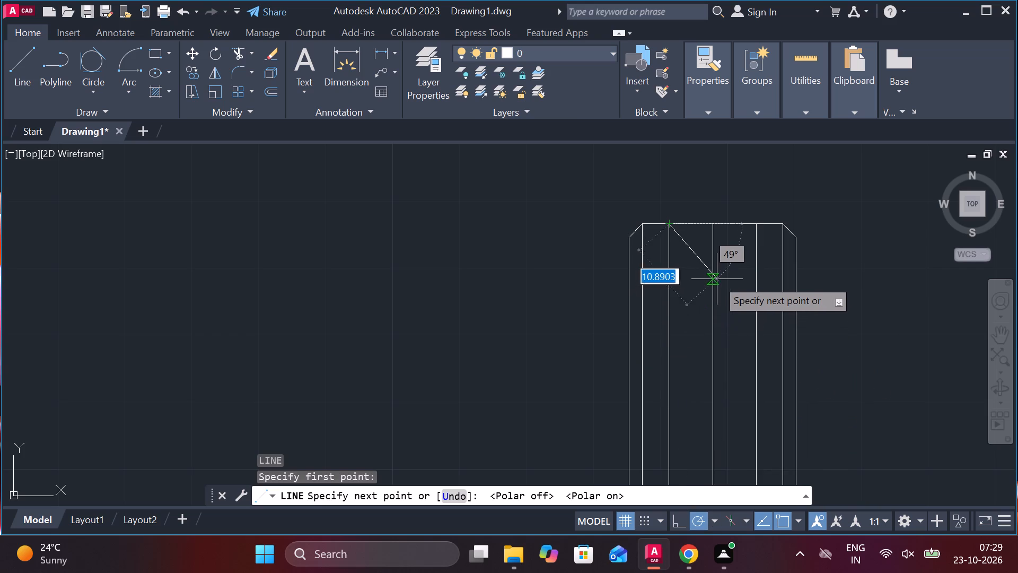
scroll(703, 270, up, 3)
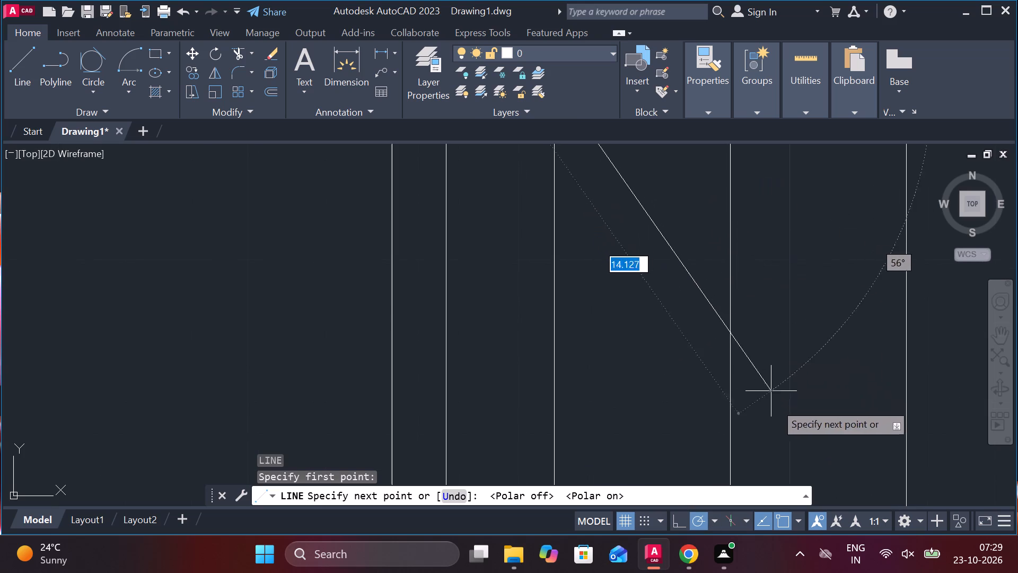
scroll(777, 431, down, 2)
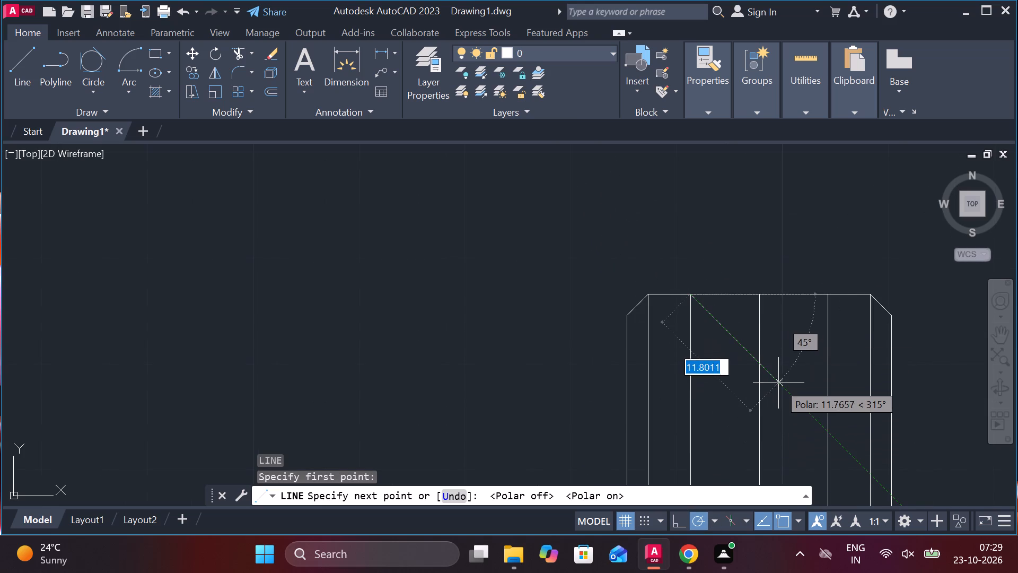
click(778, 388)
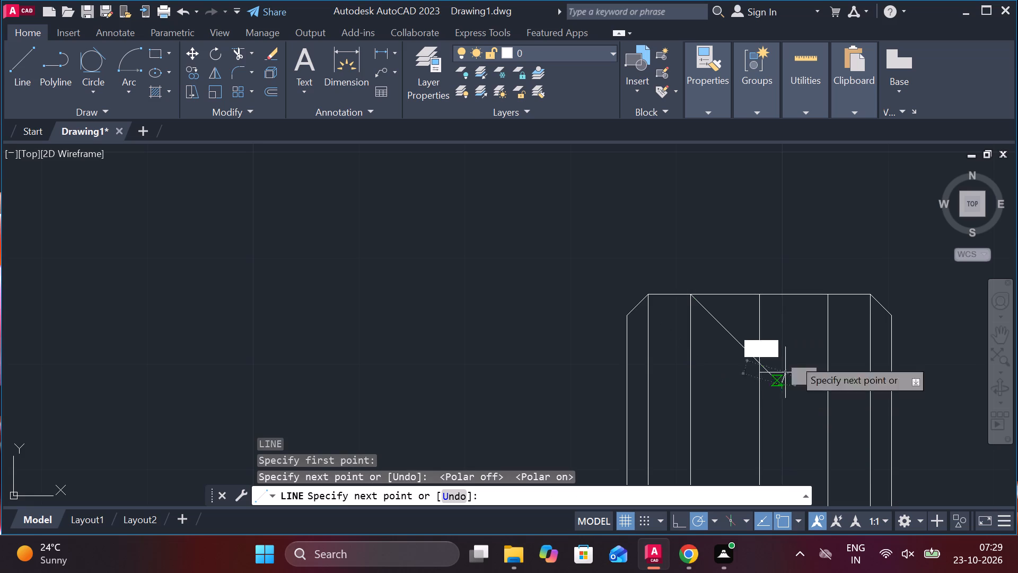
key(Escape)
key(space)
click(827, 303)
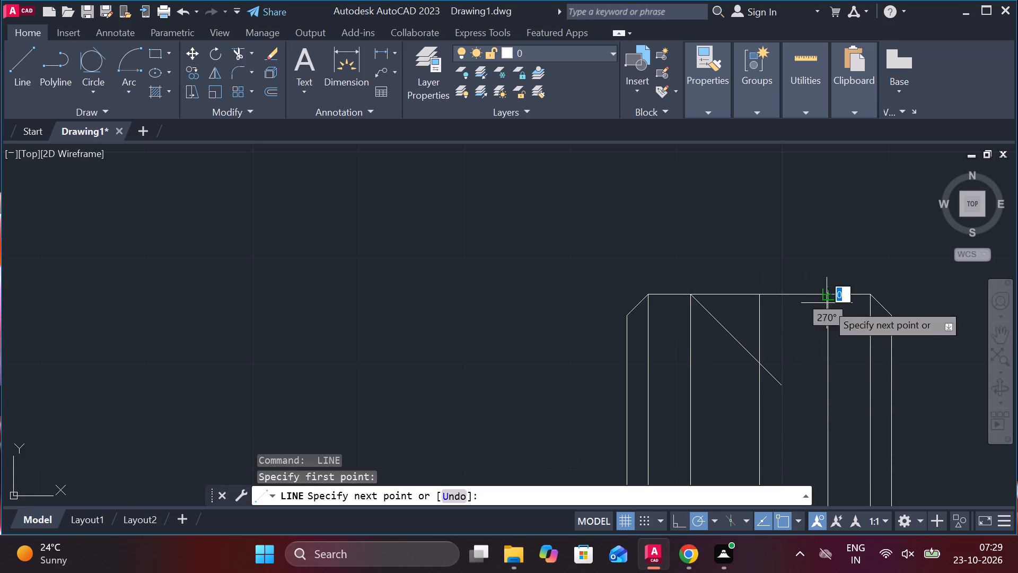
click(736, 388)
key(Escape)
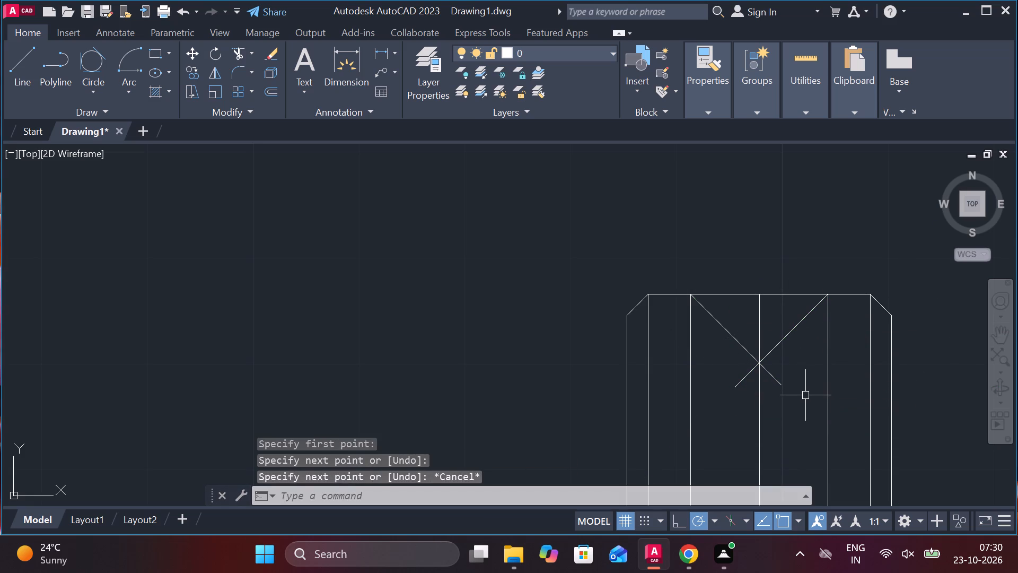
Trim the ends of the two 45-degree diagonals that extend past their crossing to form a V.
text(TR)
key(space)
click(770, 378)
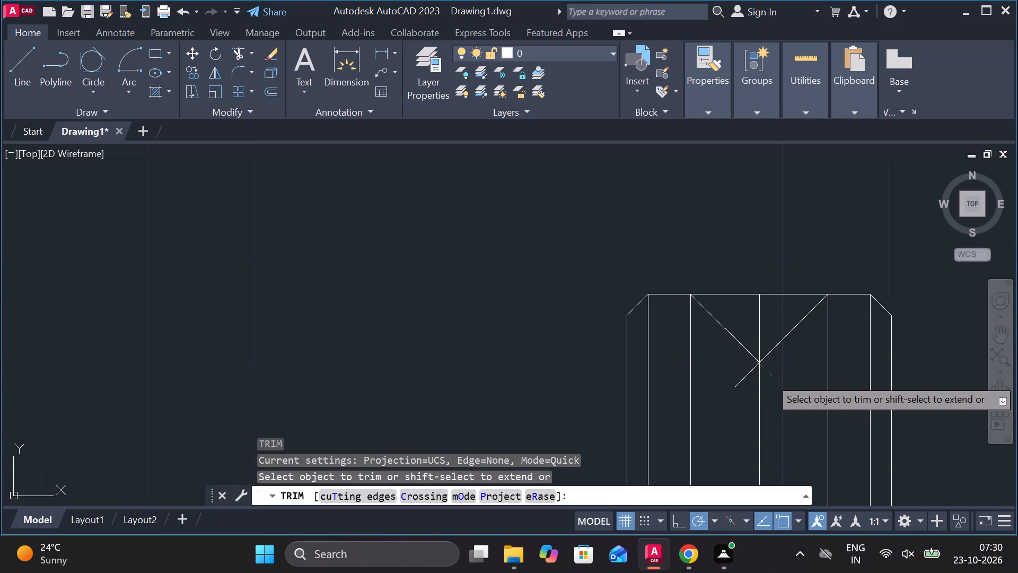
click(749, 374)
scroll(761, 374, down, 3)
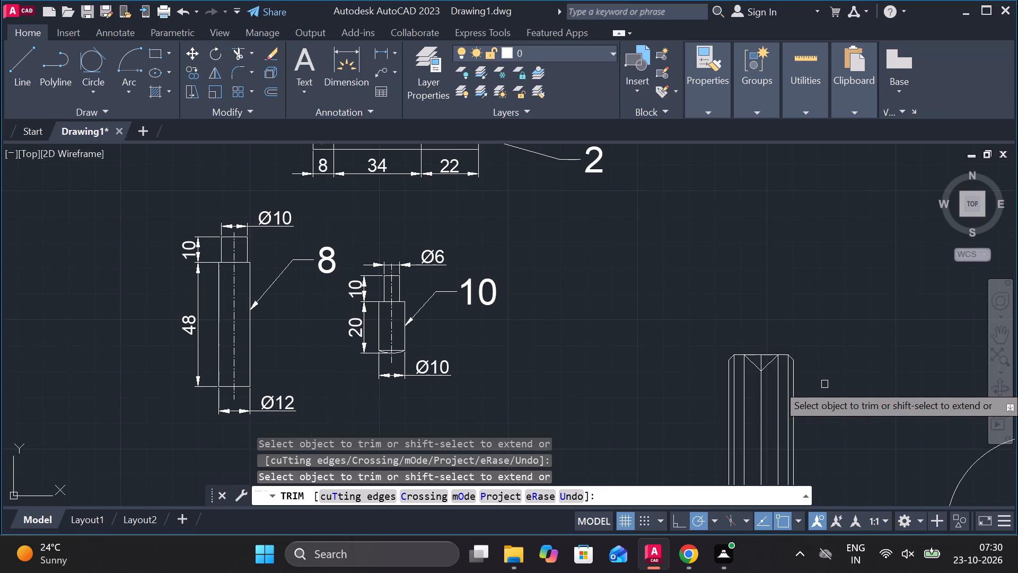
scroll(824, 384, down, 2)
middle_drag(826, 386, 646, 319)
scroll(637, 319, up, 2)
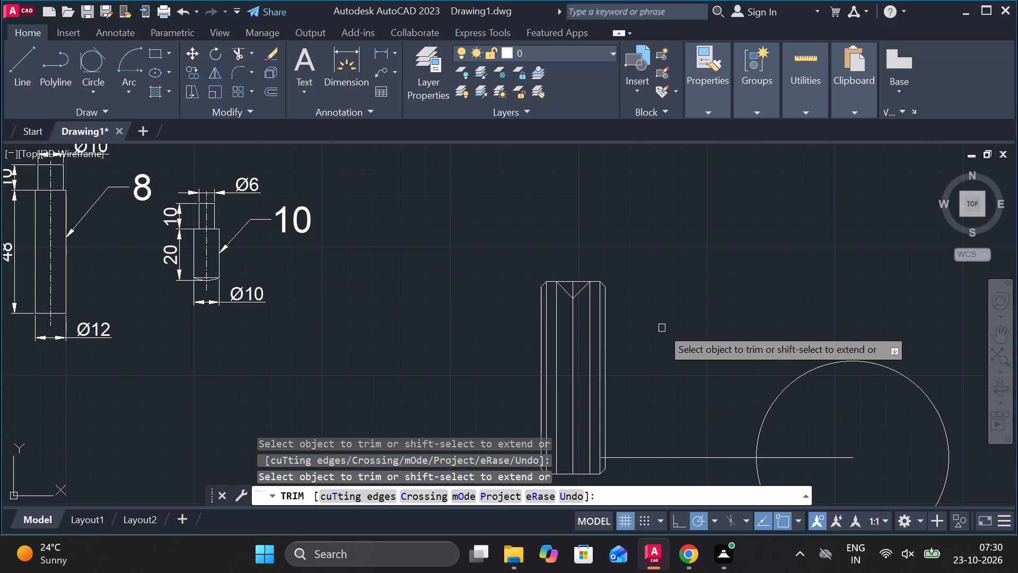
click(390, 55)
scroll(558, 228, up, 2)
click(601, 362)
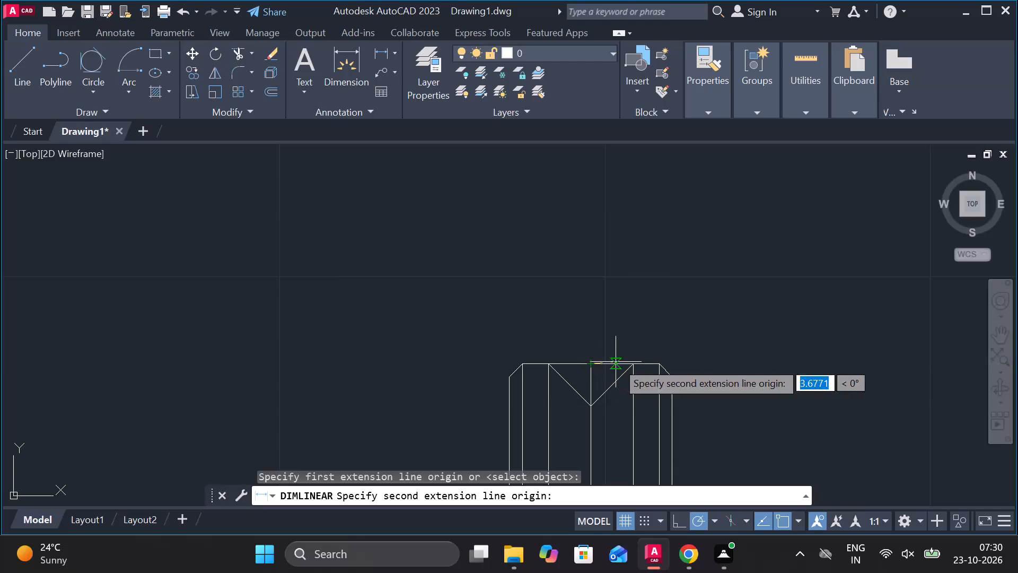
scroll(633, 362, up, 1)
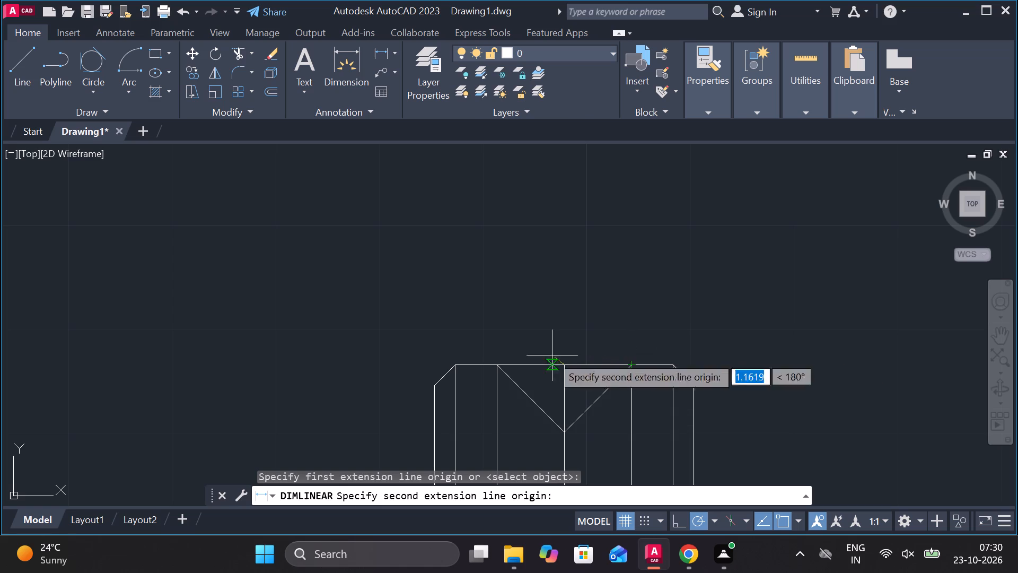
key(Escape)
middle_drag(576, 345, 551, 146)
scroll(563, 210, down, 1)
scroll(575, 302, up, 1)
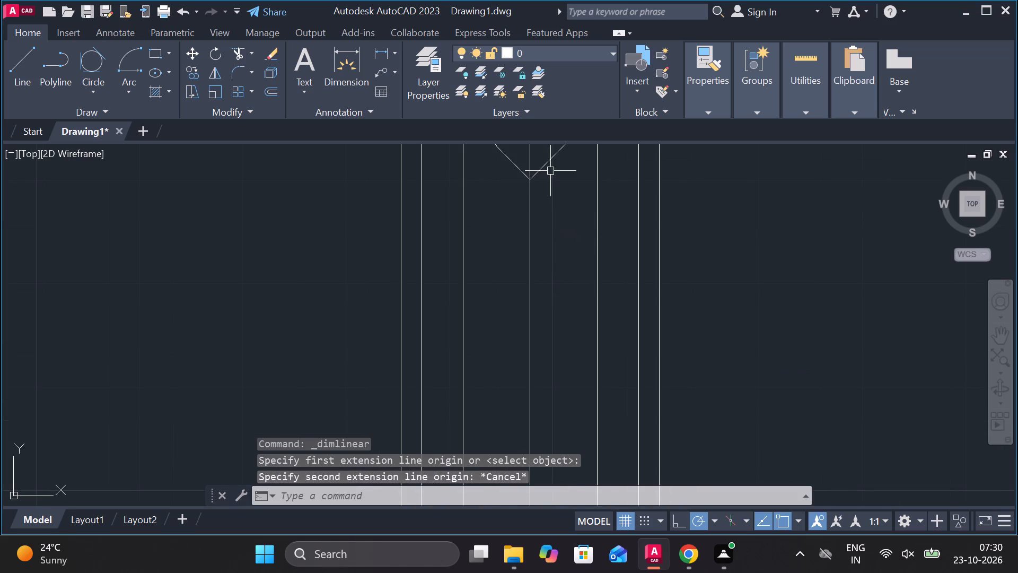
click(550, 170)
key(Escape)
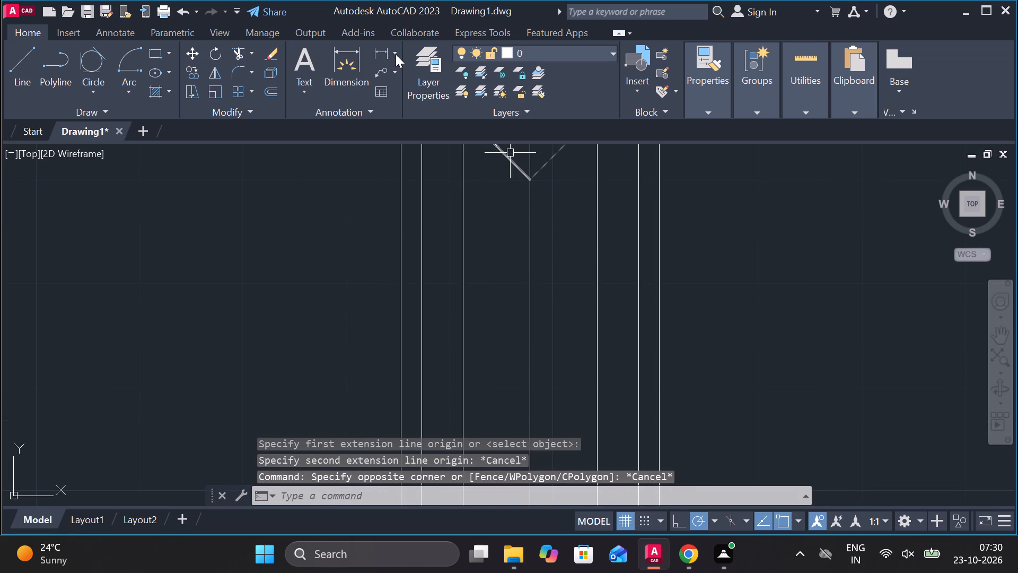
Check the horizontal distance from the side view's centre line to the adjacent offset line with an unplaced linear dimension.
click(379, 47)
click(536, 275)
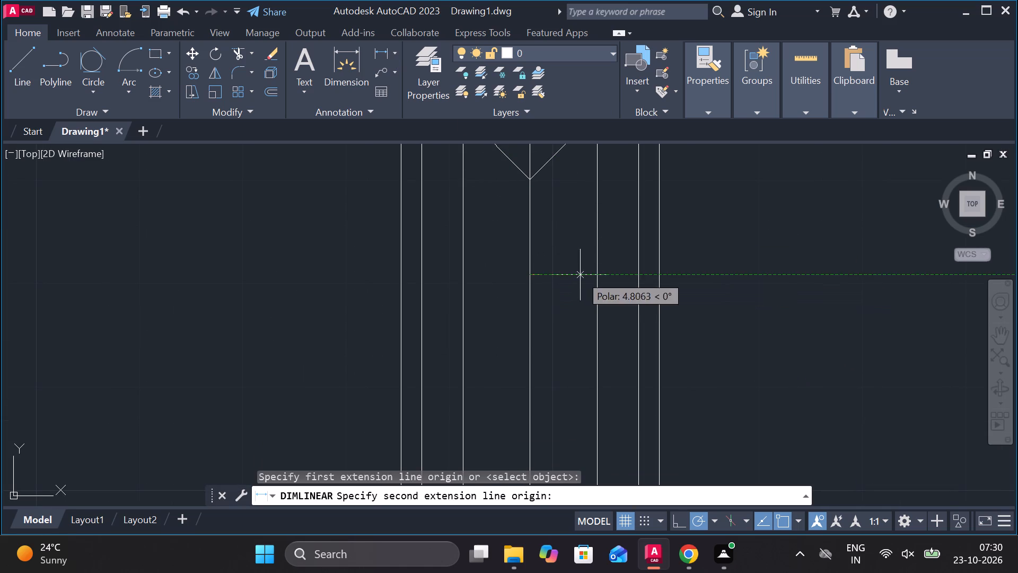
click(603, 274)
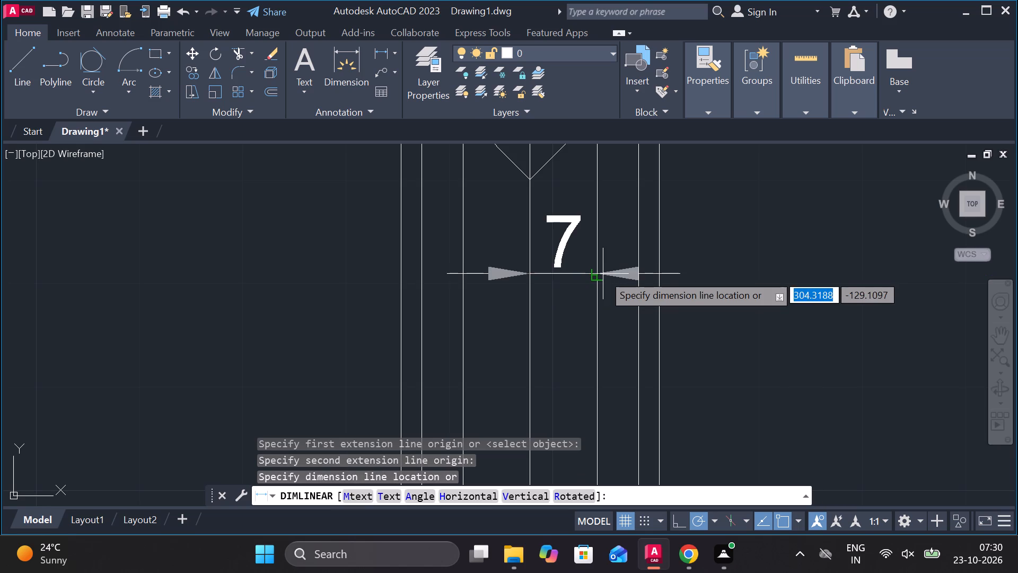
key(Escape)
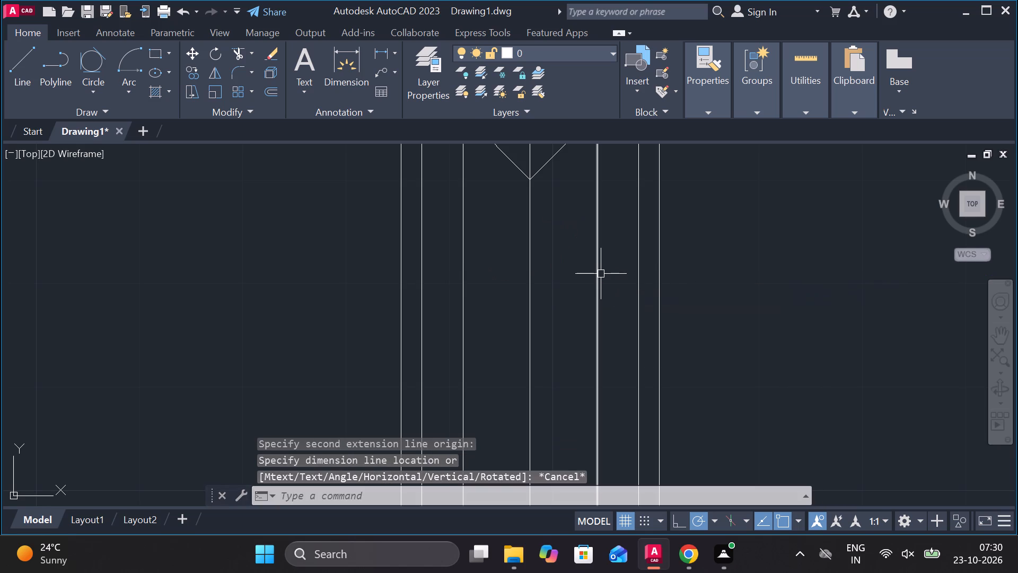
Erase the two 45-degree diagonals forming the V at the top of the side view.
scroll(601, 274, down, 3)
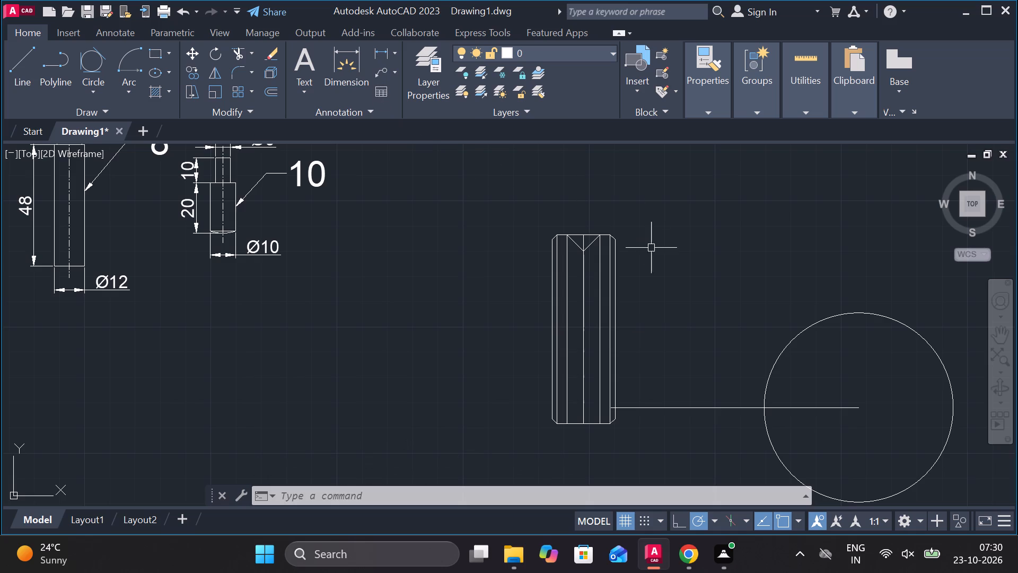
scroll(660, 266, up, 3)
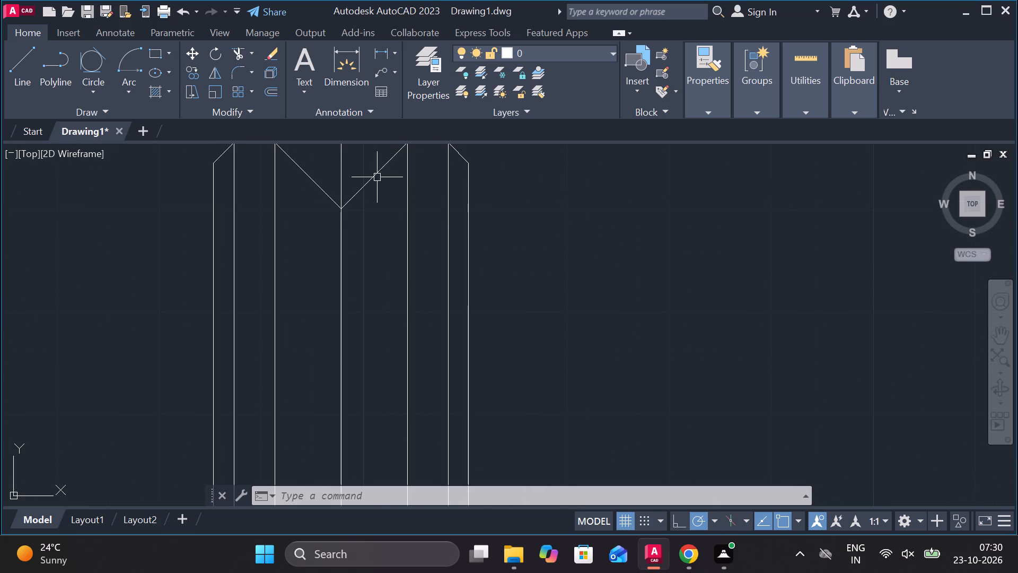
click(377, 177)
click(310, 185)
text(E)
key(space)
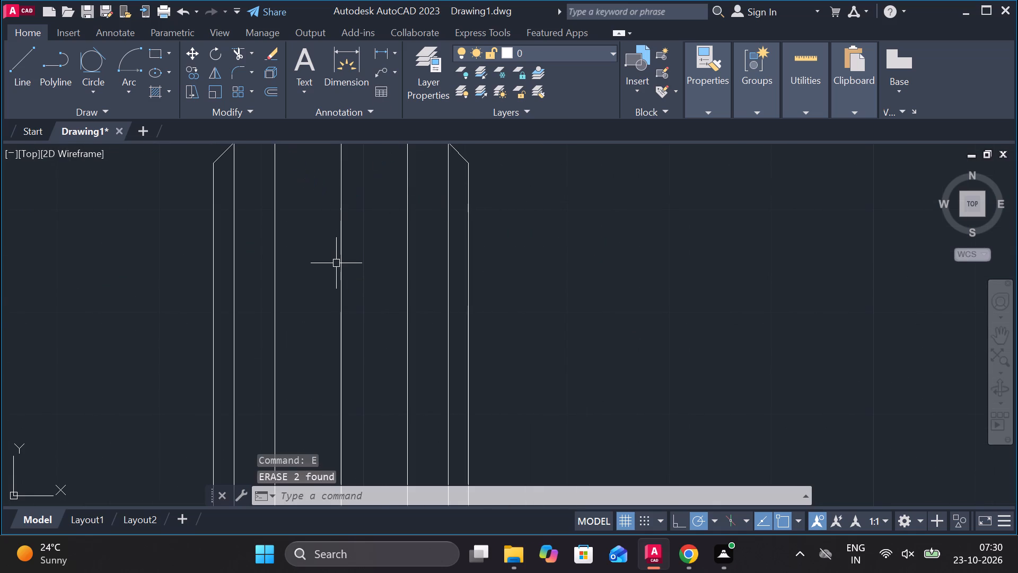
With 30-degree polar tracking, draw two 60-degree diagonals about 20 long from the offset lines' top ends, crossing at the centre line.
click(717, 516)
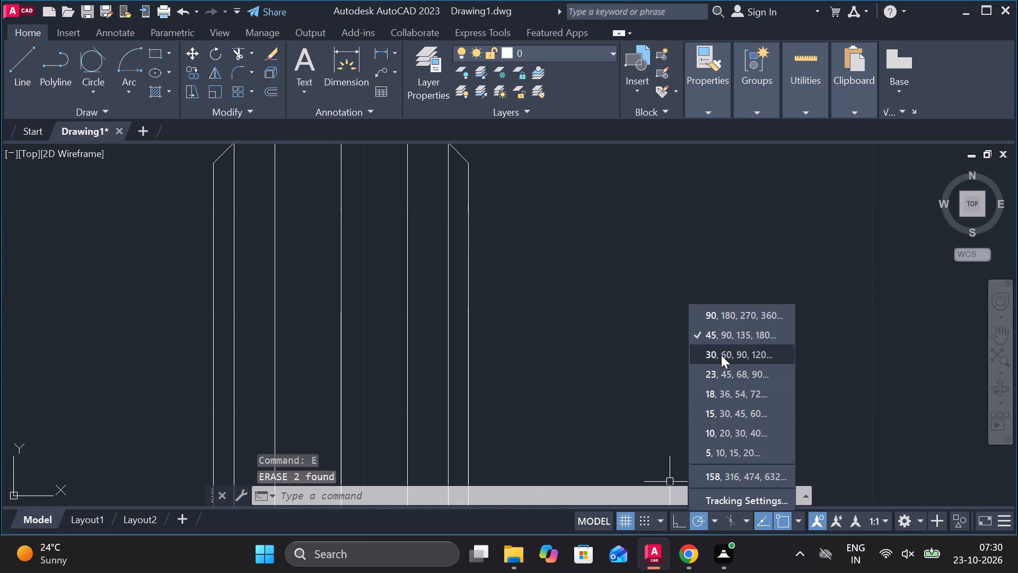
click(722, 349)
scroll(730, 357, down, 3)
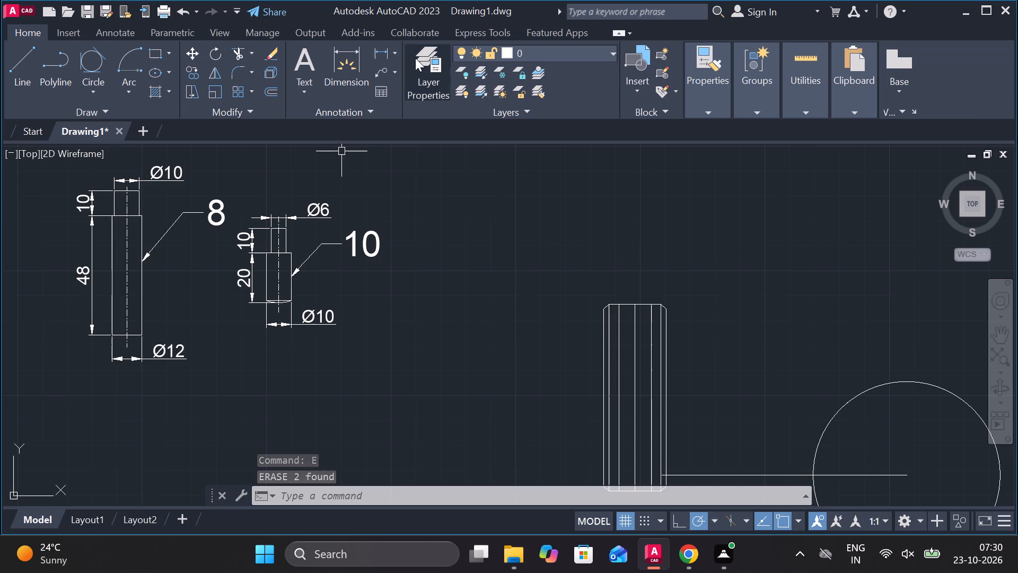
key(l)
key(Return)
scroll(646, 256, up, 2)
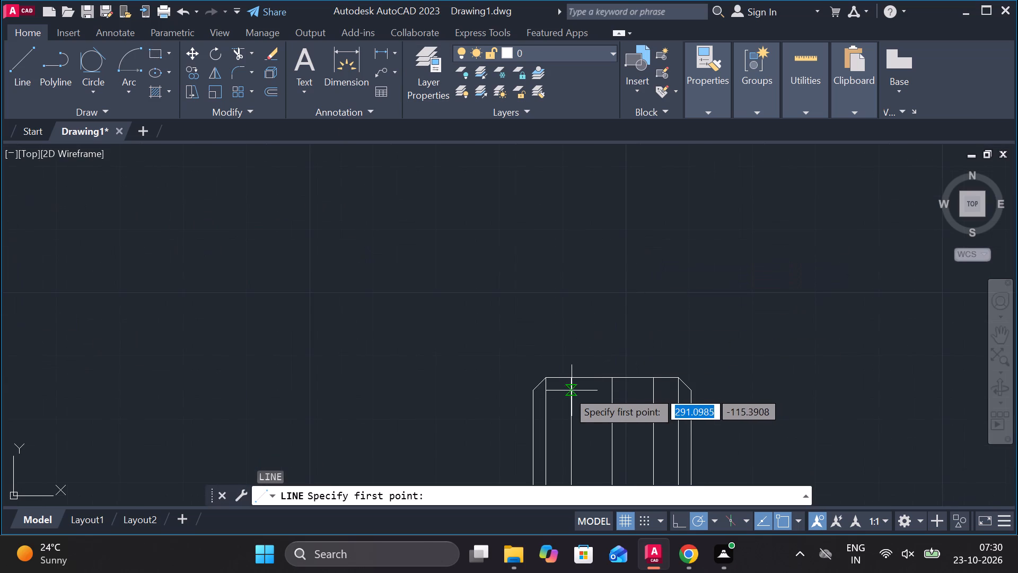
click(571, 384)
middle_drag(582, 391, 516, 241)
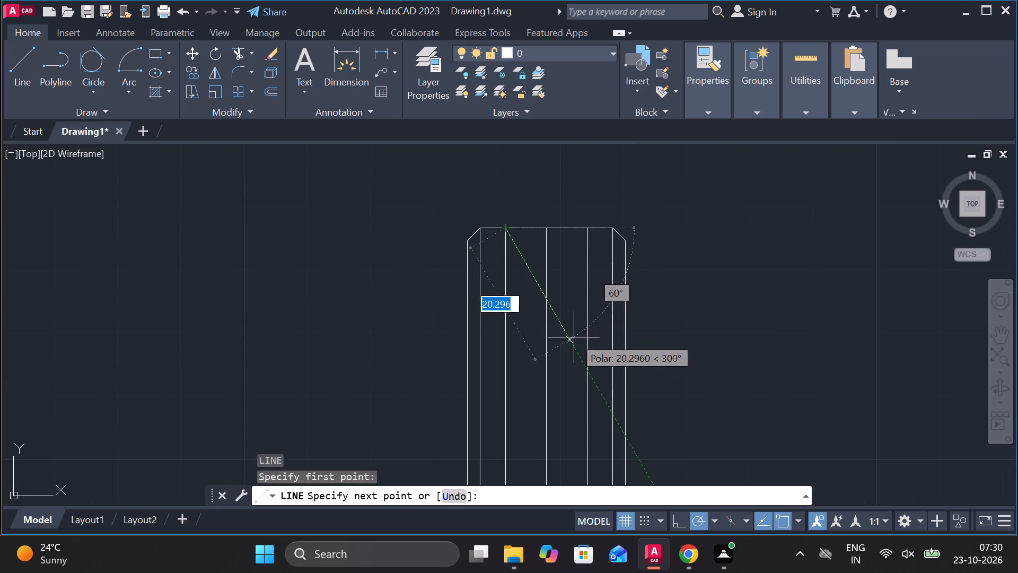
click(574, 337)
key(Escape)
key(space)
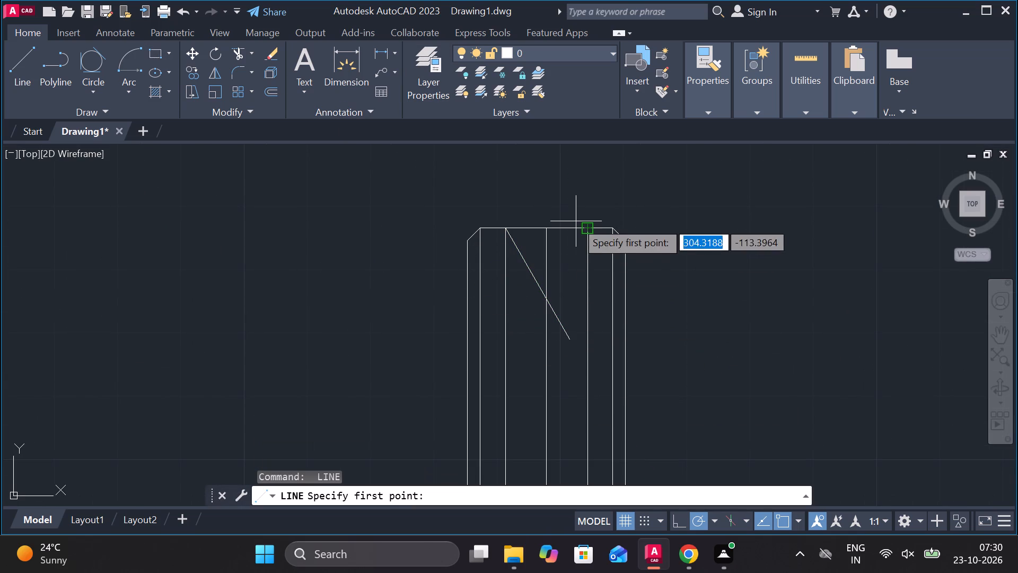
click(584, 225)
click(525, 336)
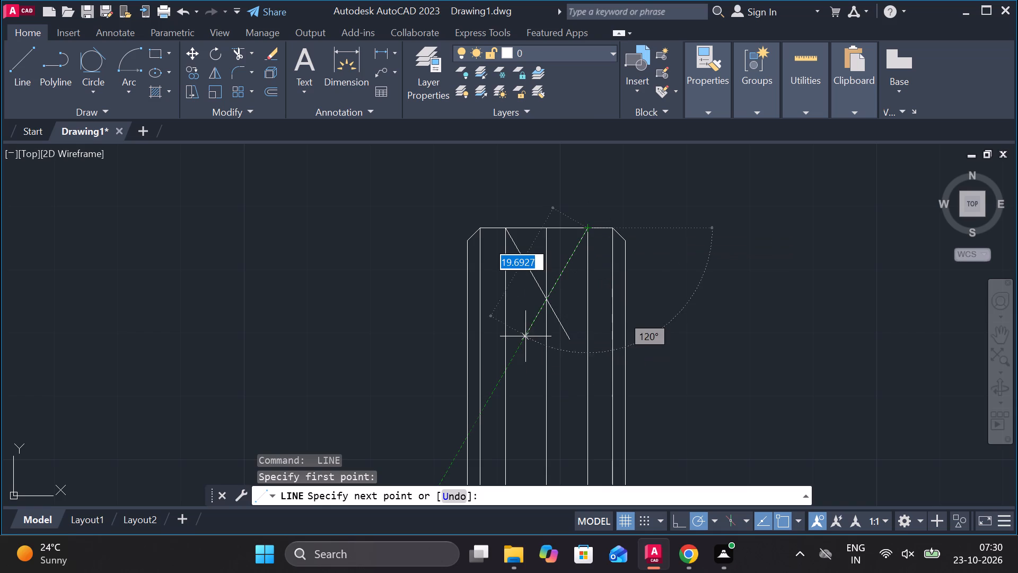
key(Escape)
Trim the ends of the two 60-degree diagonals below their crossing to leave a V at the top.
text(TR)
key(space)
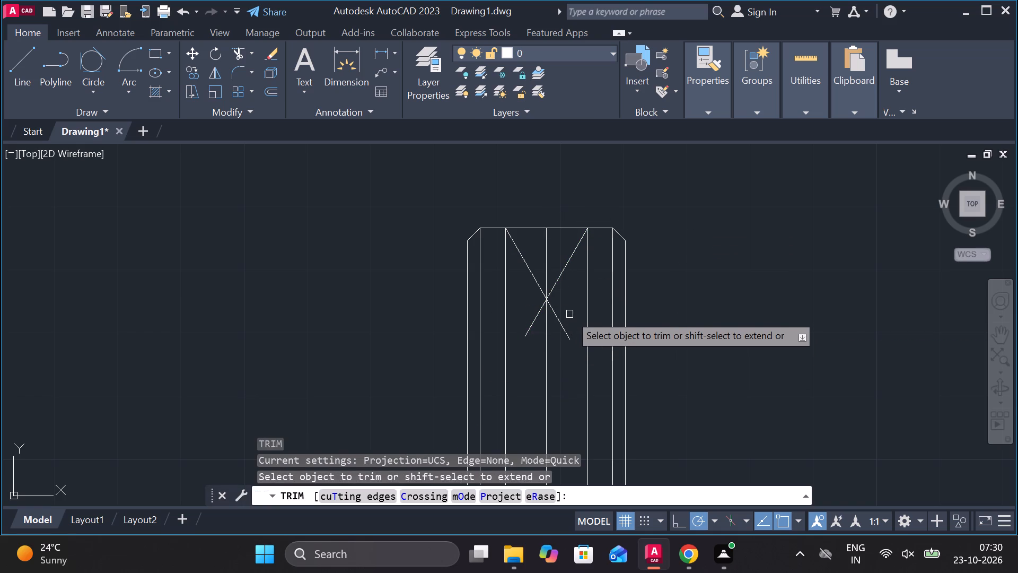
click(556, 317)
click(540, 317)
scroll(601, 315, down, 1)
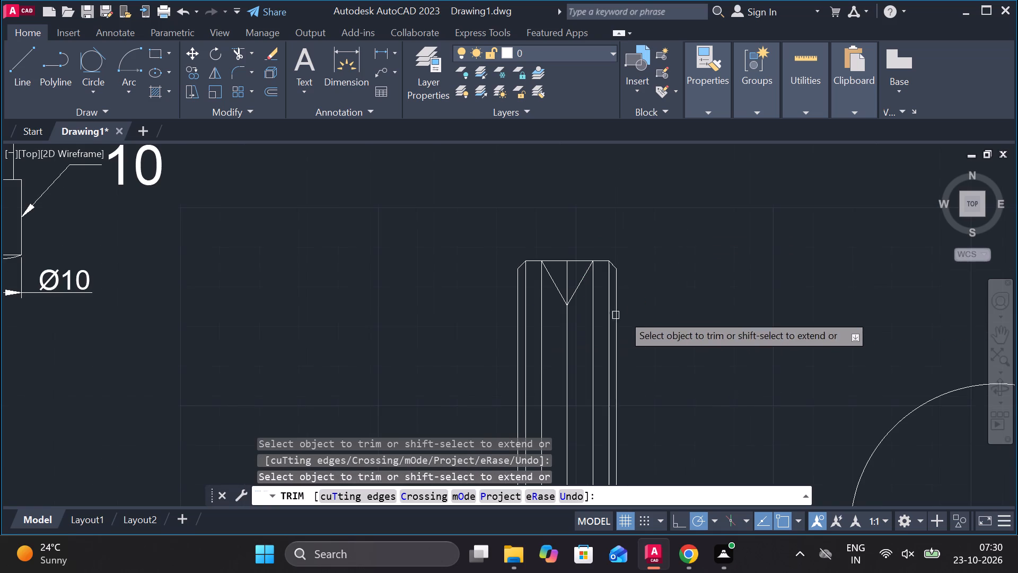
key(Escape)
Mirror the top V about the side view's horizontal mid-height line to the bottom end, keeping the source lines.
click(584, 285)
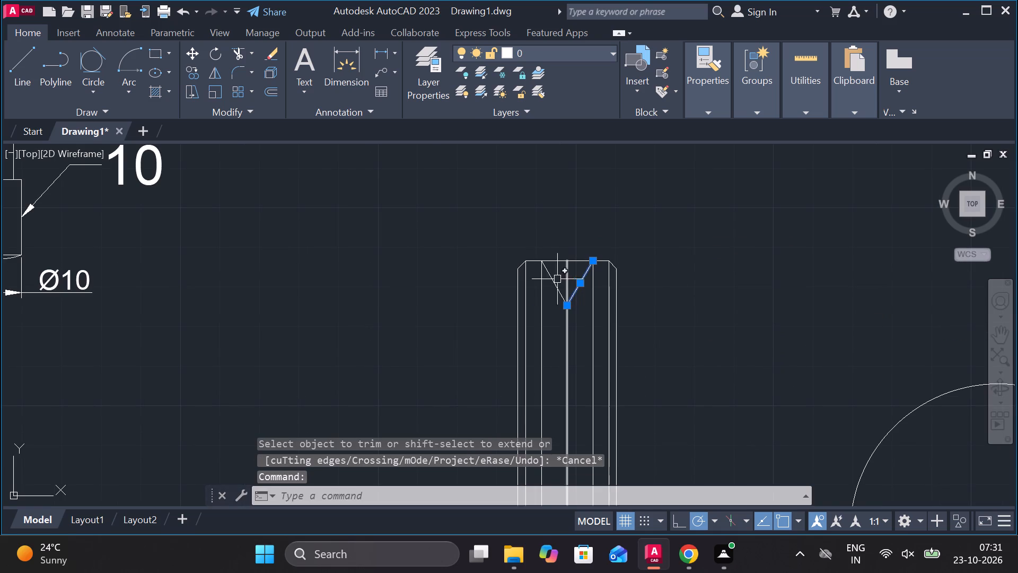
click(548, 277)
text(MI)
key(Return)
scroll(742, 335, down, 2)
scroll(740, 390, up, 1)
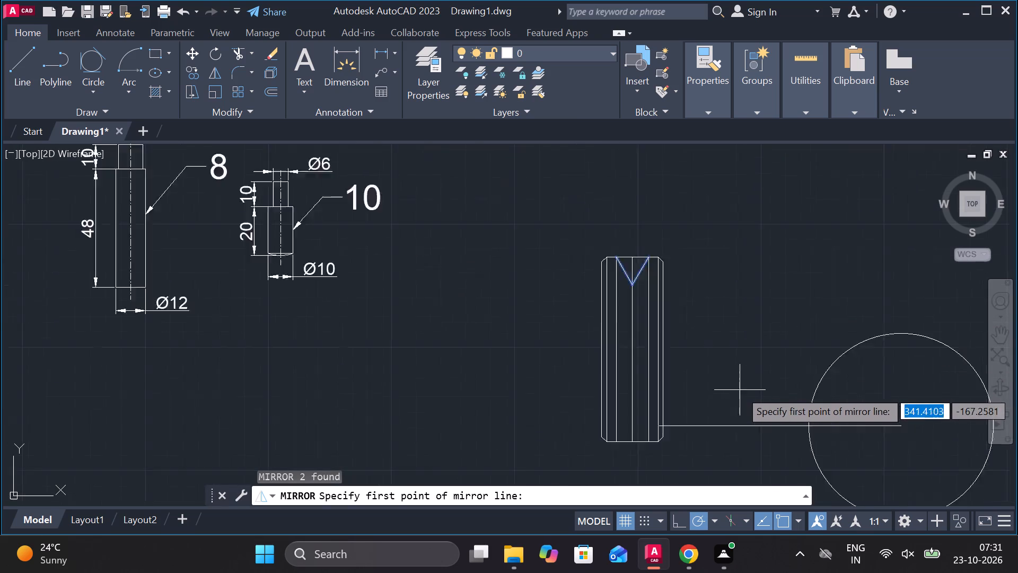
scroll(740, 390, up, 1)
click(609, 323)
click(688, 327)
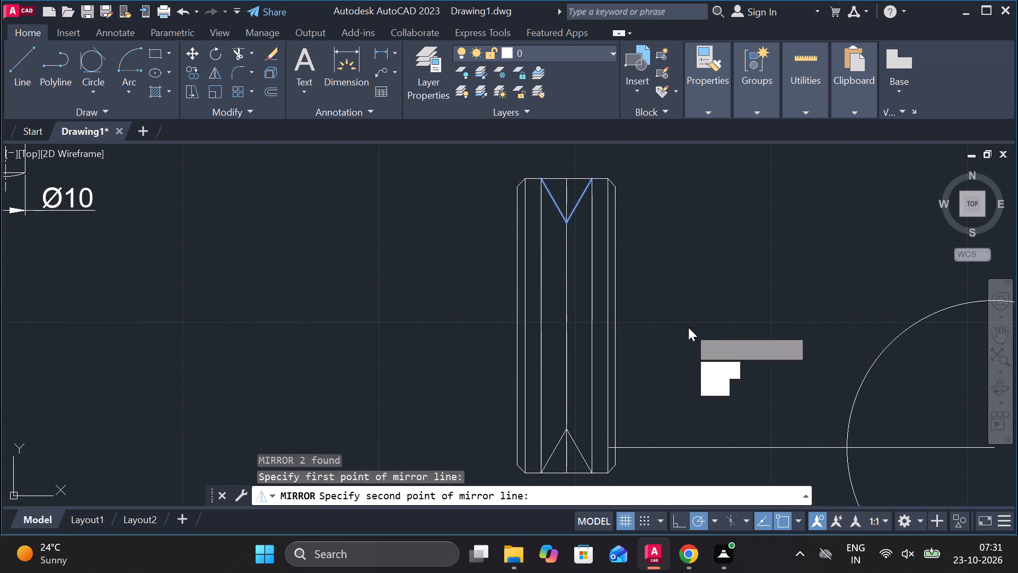
drag(733, 389, 688, 327)
middle_drag(697, 380, 685, 360)
key(Escape)
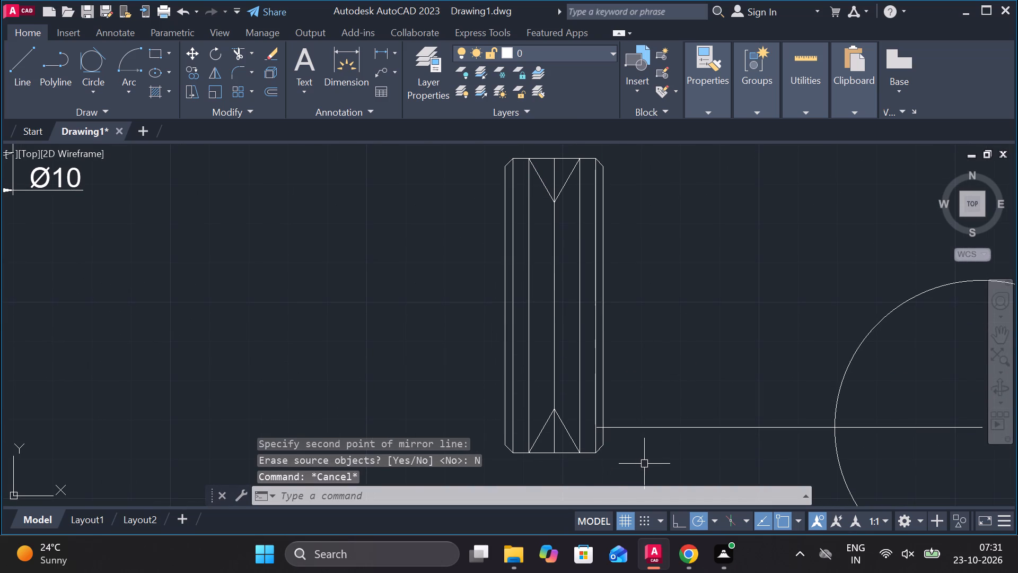
Trim the horizontal edge segments between the V's arms at the bottom and top ends of the side view.
text(TR)
key(space)
middle_drag(578, 427, 584, 393)
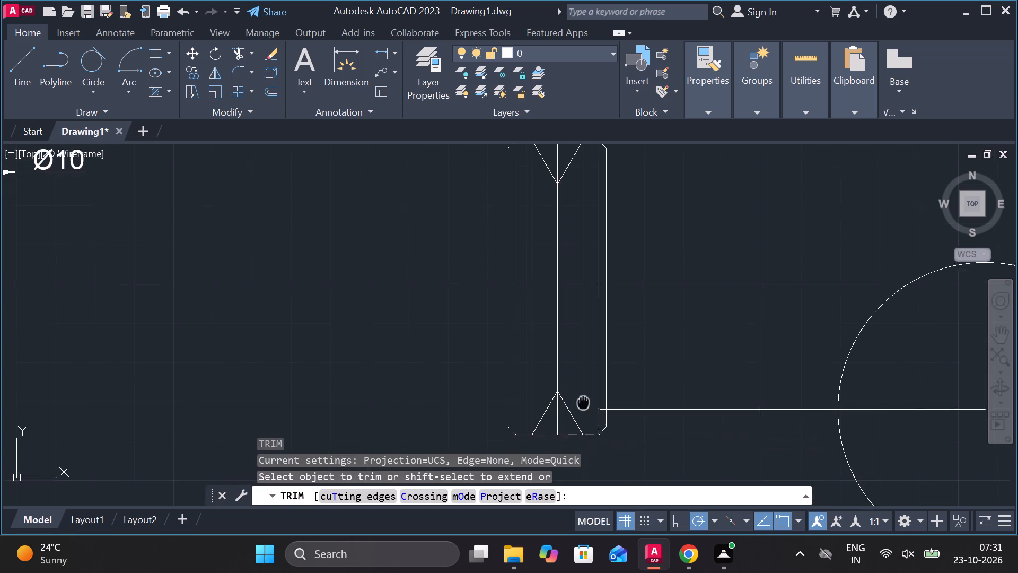
middle_drag(584, 393, 584, 381)
click(571, 411)
click(548, 405)
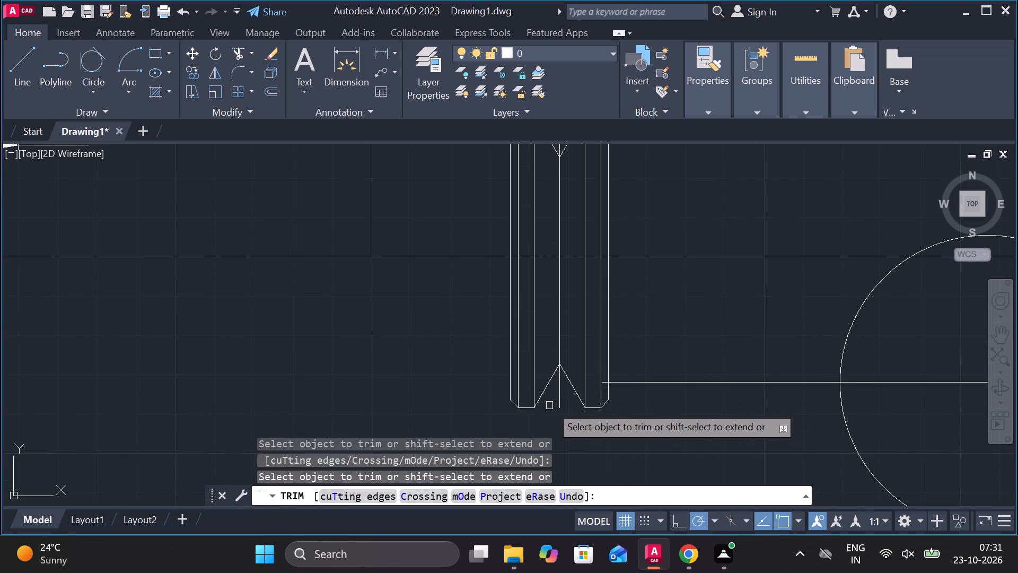
middle_drag(654, 235, 674, 393)
click(590, 268)
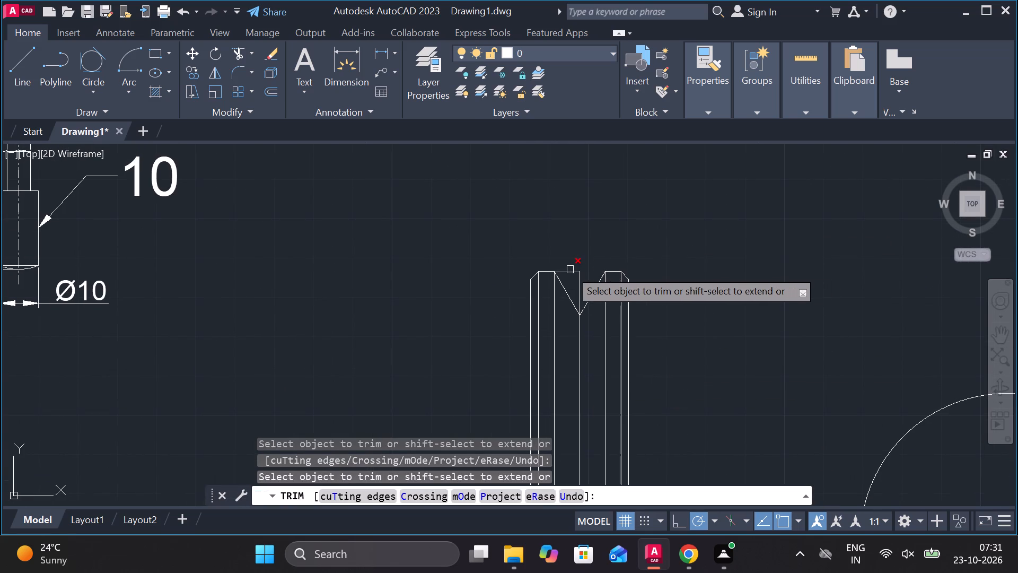
click(570, 270)
key(Escape)
Change the linetype of the side view's vertical centre line to CENTER.
click(583, 276)
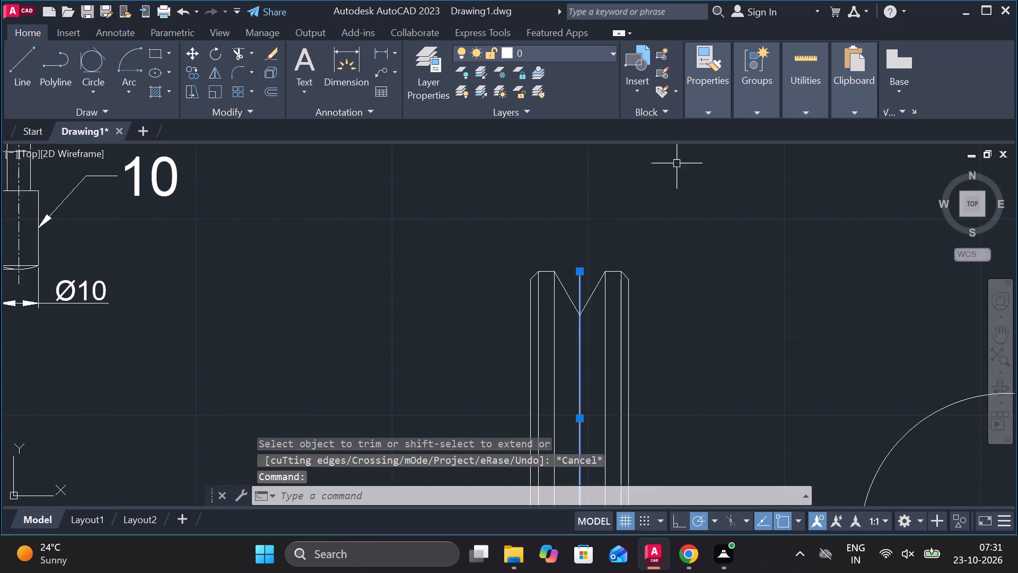
click(695, 114)
click(817, 163)
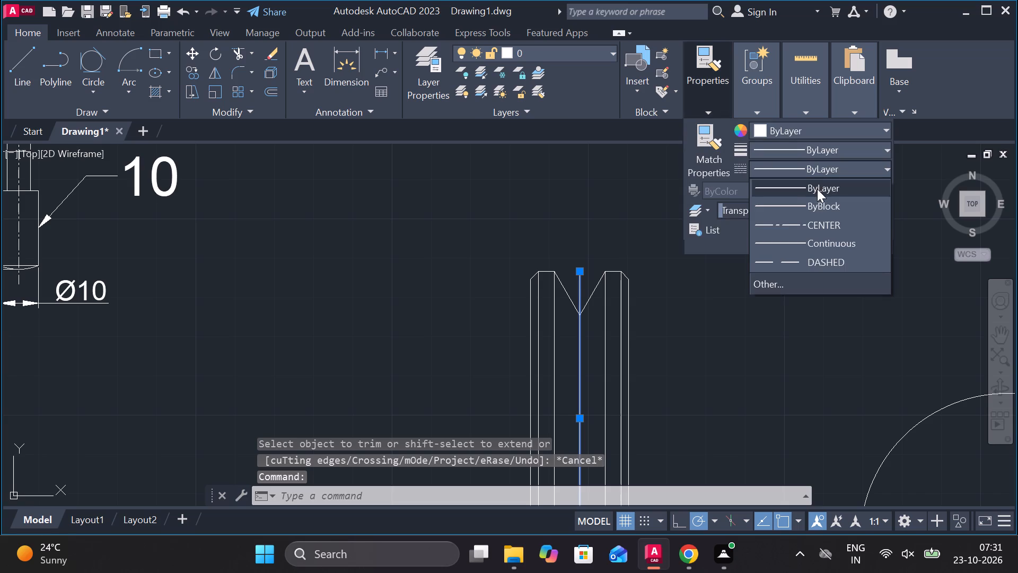
click(788, 221)
key(Escape)
Move the whole side view by its outer edge's midpoint onto the horizontal line through the circle's centre.
scroll(742, 372, down, 2)
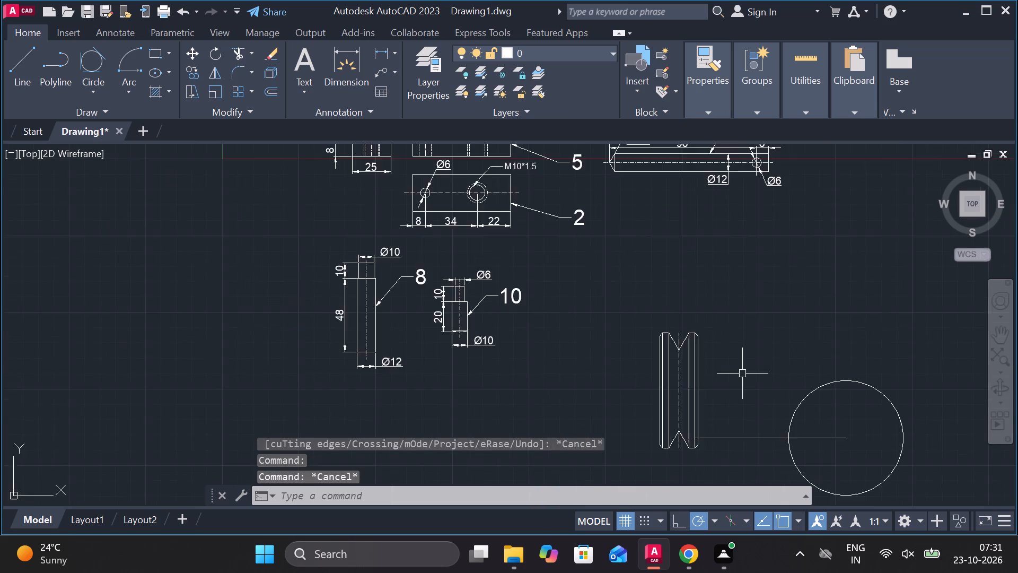
middle_drag(733, 375, 681, 305)
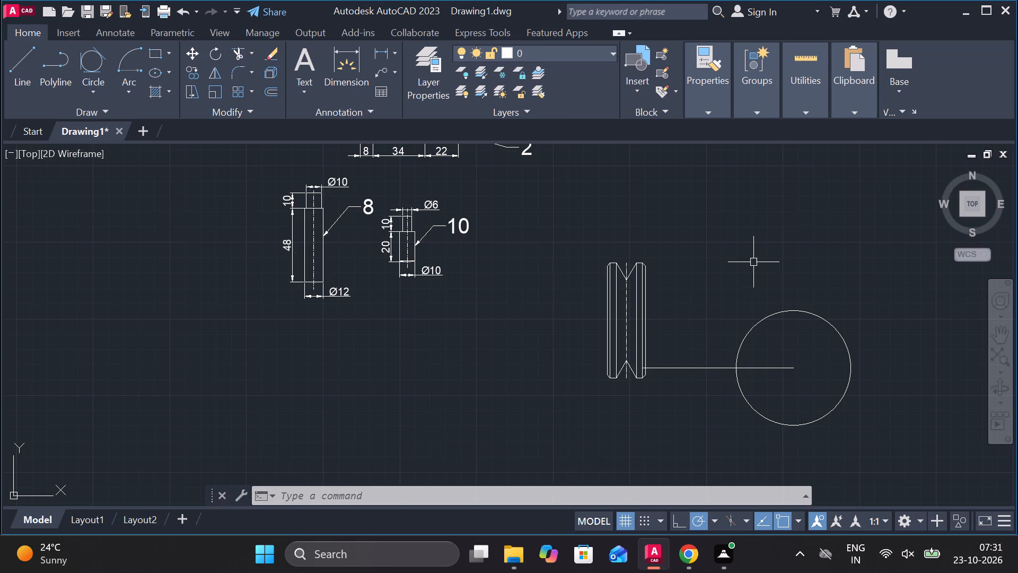
click(566, 228)
click(658, 420)
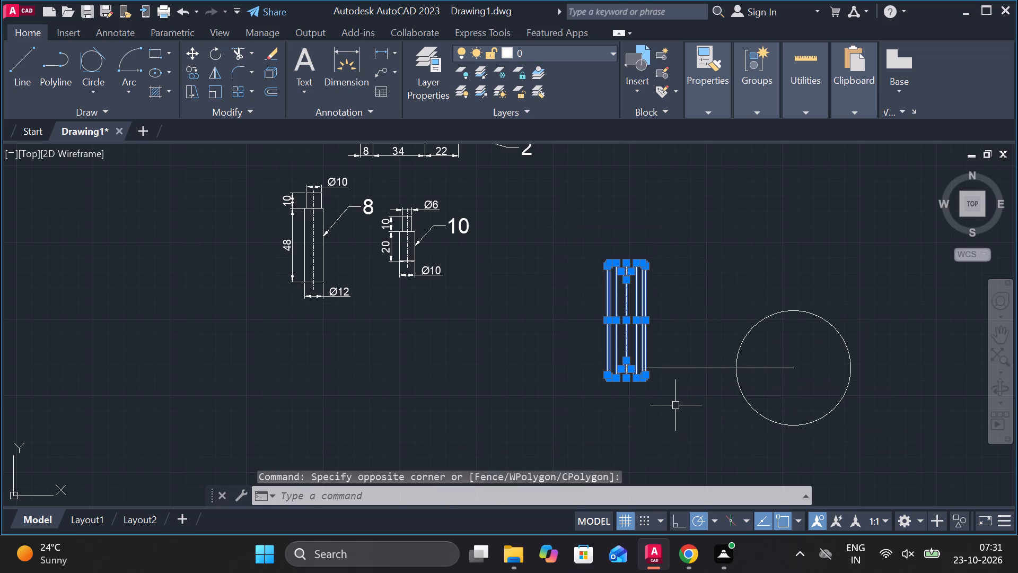
key(m)
key(Return)
scroll(618, 281, up, 2)
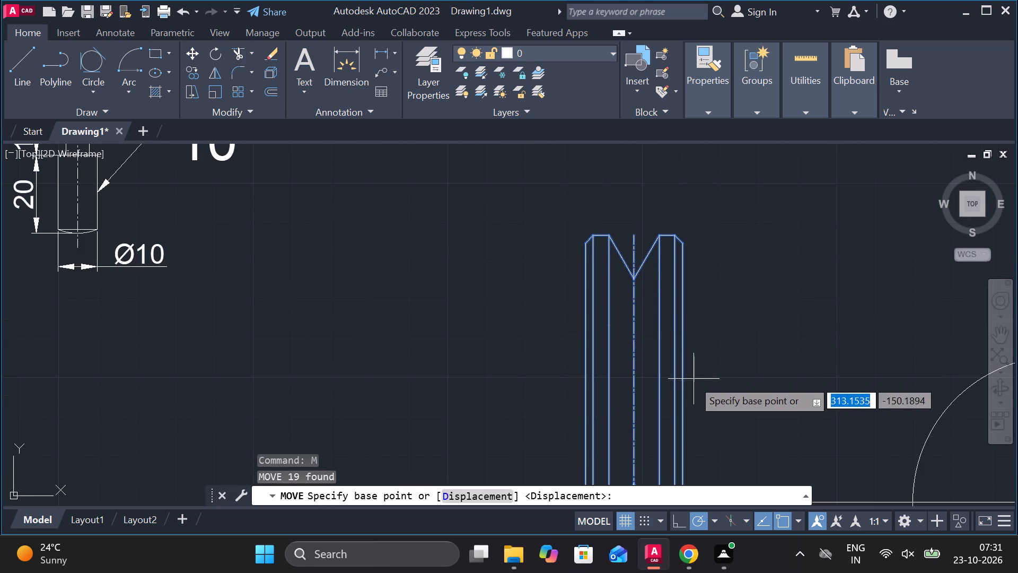
click(687, 381)
scroll(692, 381, down, 3)
scroll(726, 408, up, 2)
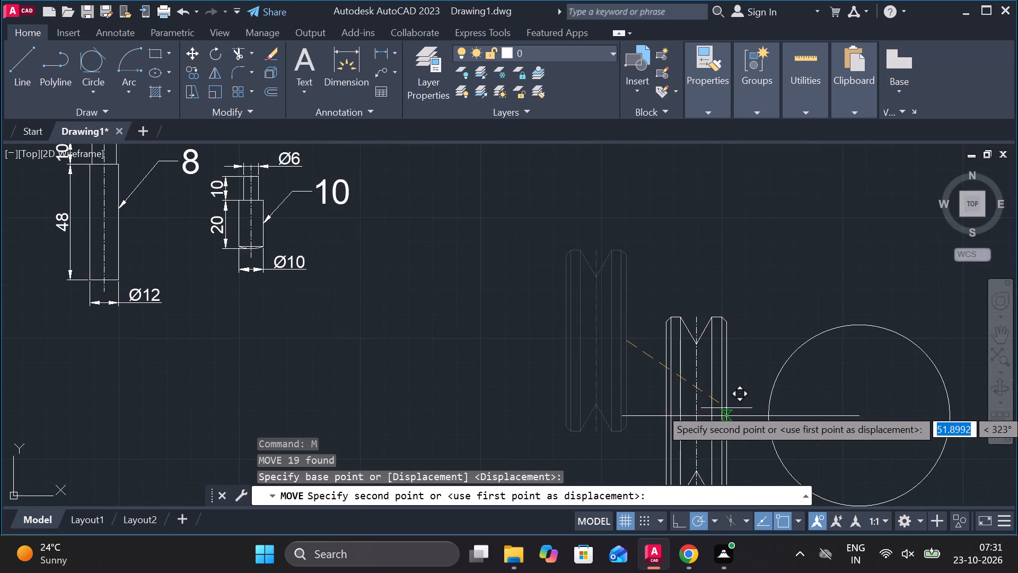
middle_drag(725, 408, 670, 345)
scroll(657, 359, up, 2)
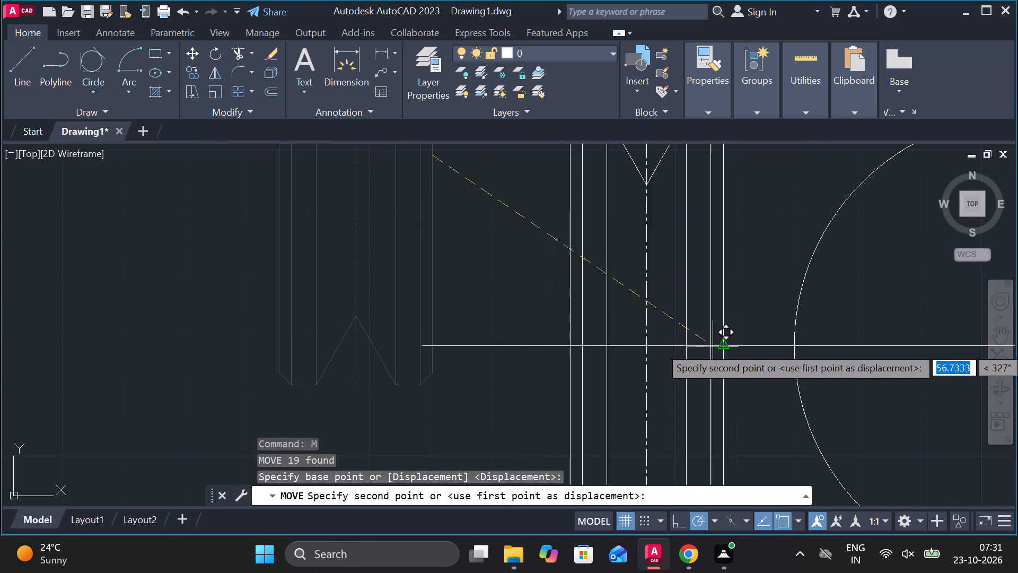
click(722, 346)
Lengthen the horizontal line about 61 beyond the circle's centre so it extends past the circle's far side.
scroll(722, 348, down, 2)
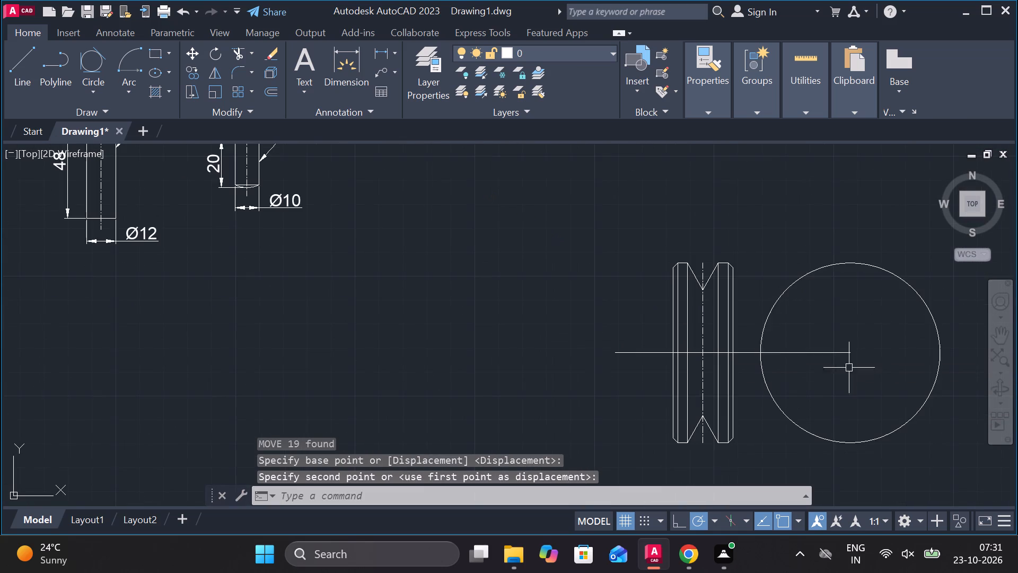
middle_drag(841, 360, 729, 335)
scroll(722, 325, up, 1)
middle_drag(714, 325, 697, 316)
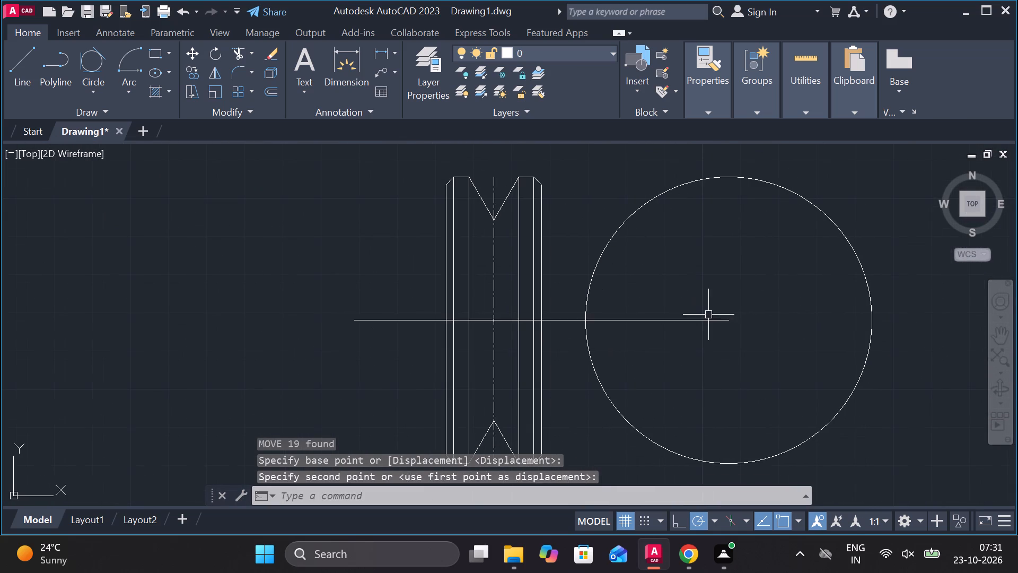
click(709, 323)
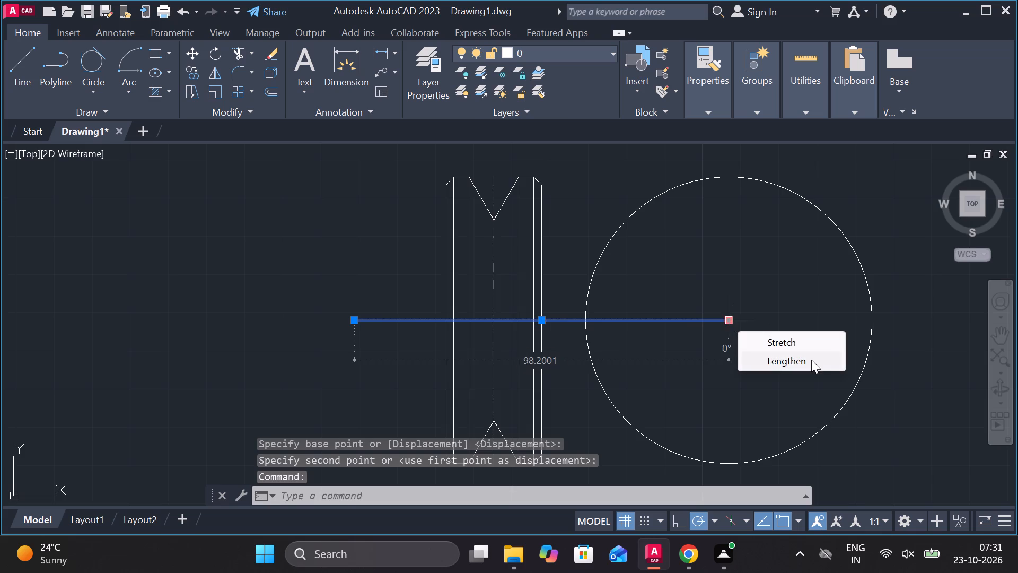
click(811, 360)
middle_drag(903, 355, 801, 349)
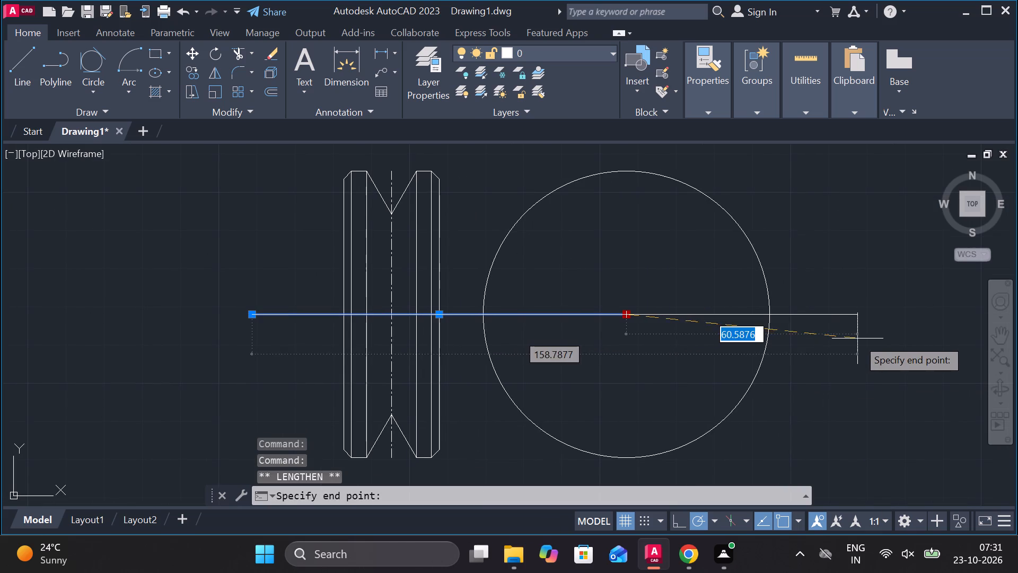
click(857, 338)
key(grave)
scroll(872, 332, down, 2)
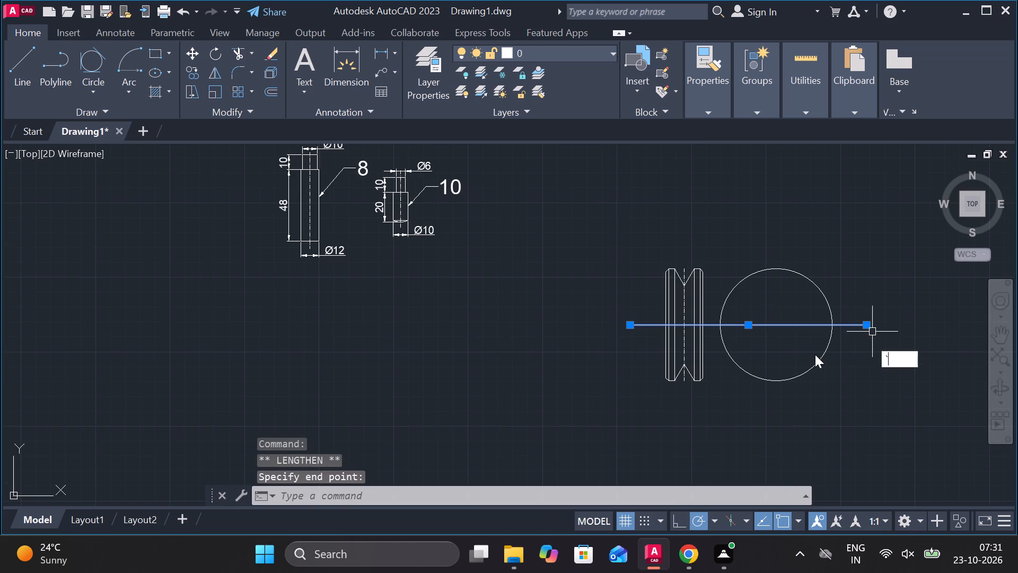
key(Escape)
Draw a vertical line about 98 long through the circle's centre, from above the circle to below it.
key(l)
key(Return)
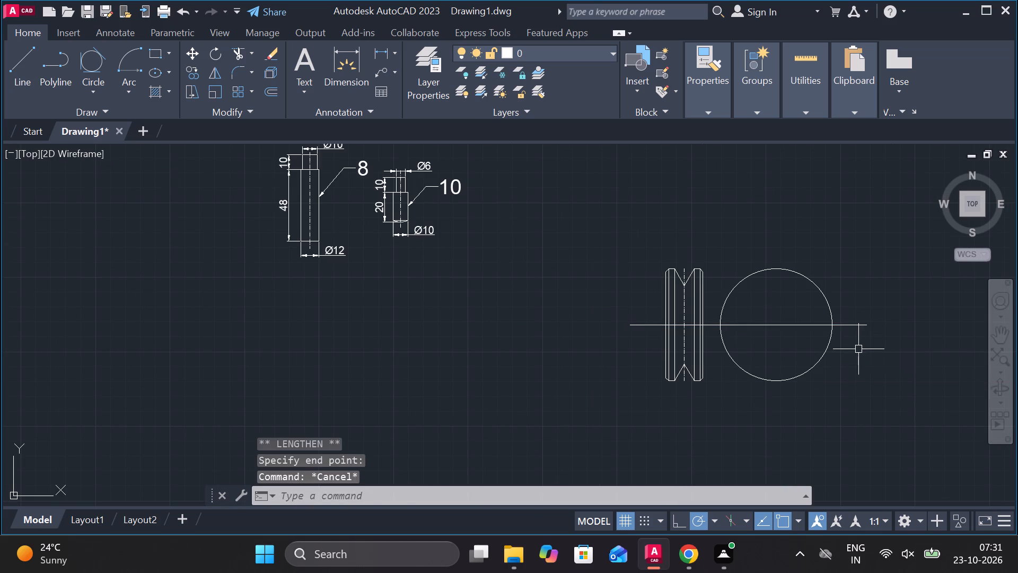
click(775, 256)
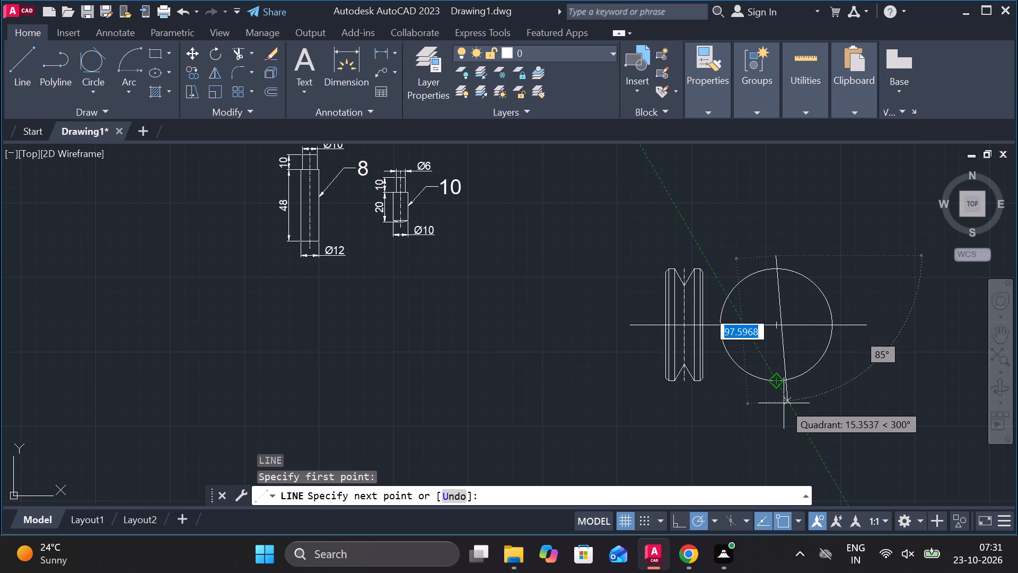
click(779, 403)
key(Escape)
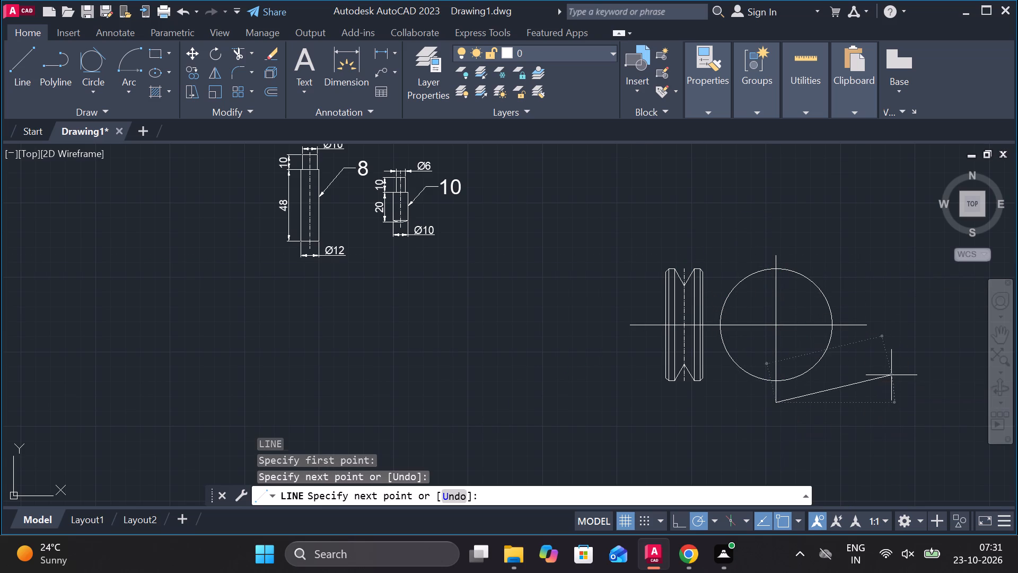
Change the linetype of the horizontal and vertical lines crossing at the circle's centre to CENTER.
click(809, 344)
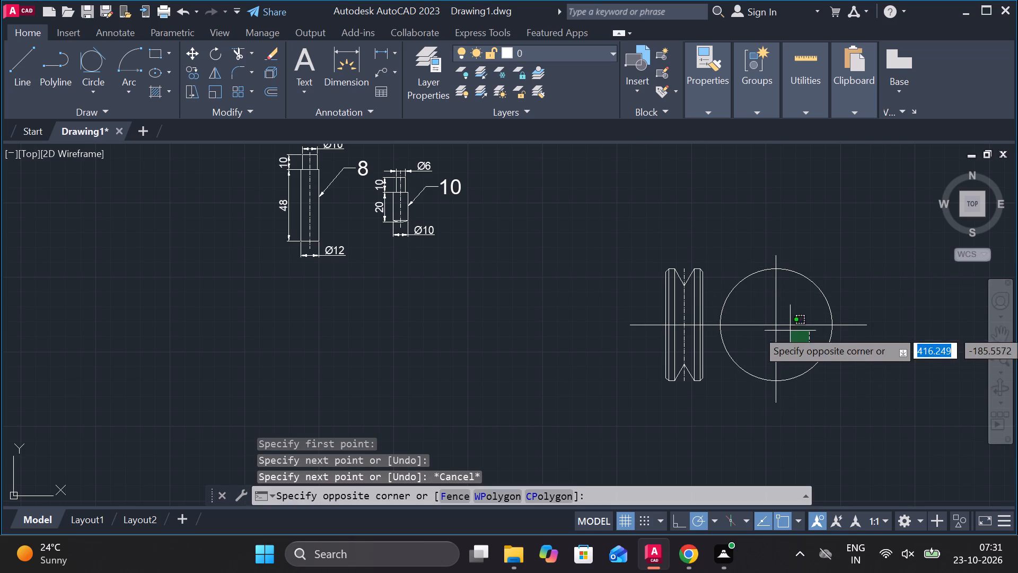
click(761, 301)
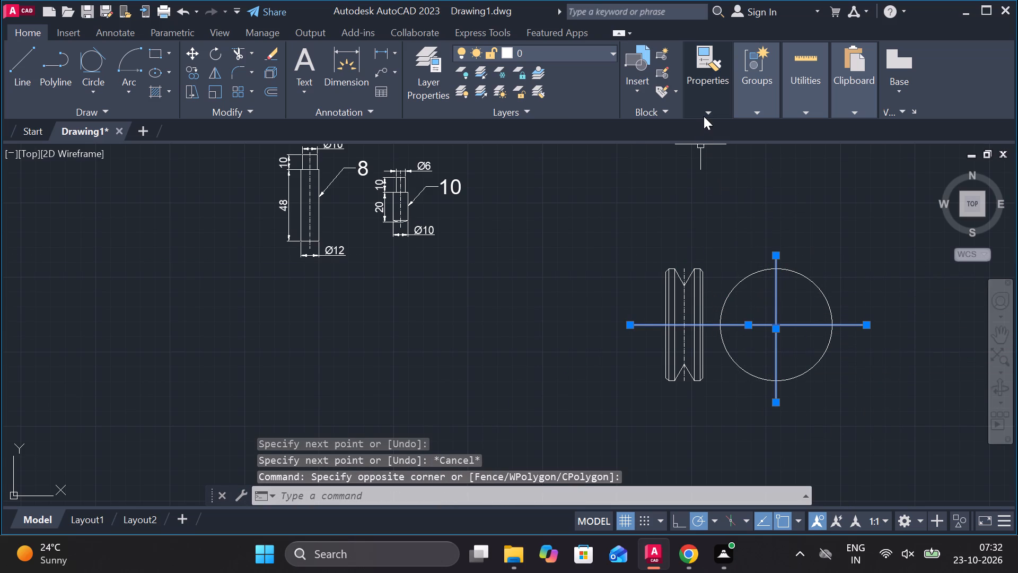
click(704, 116)
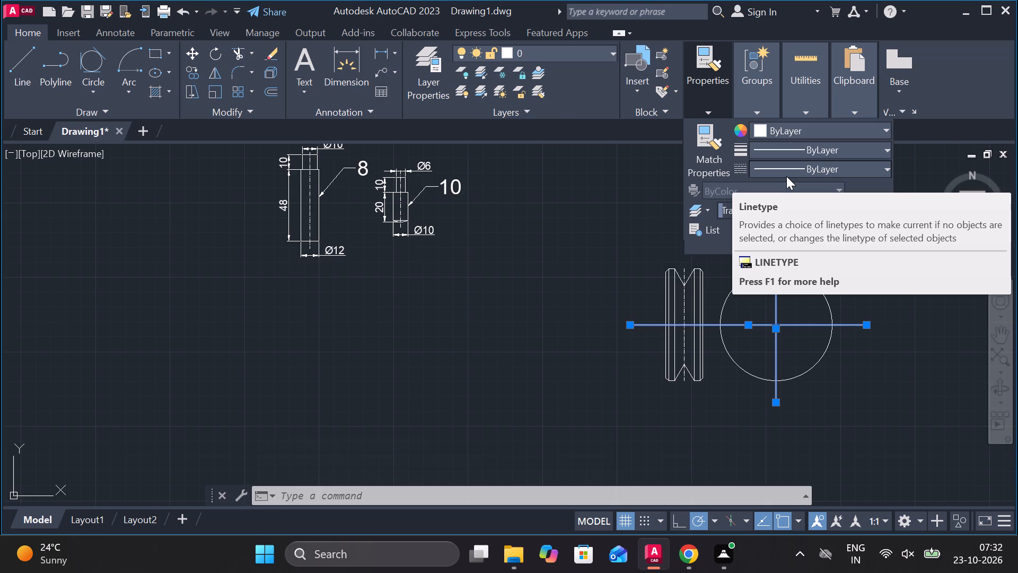
click(868, 167)
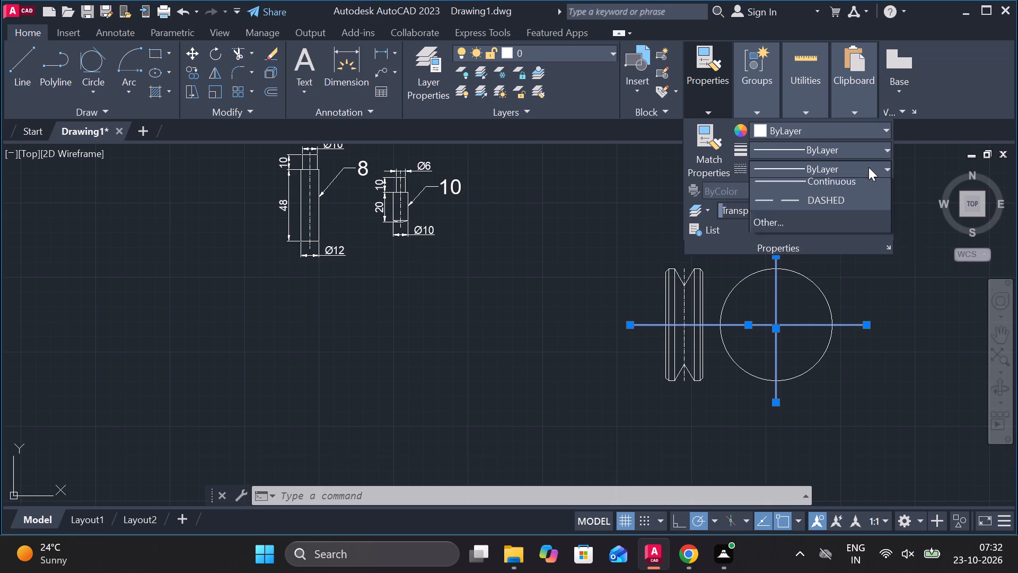
click(779, 221)
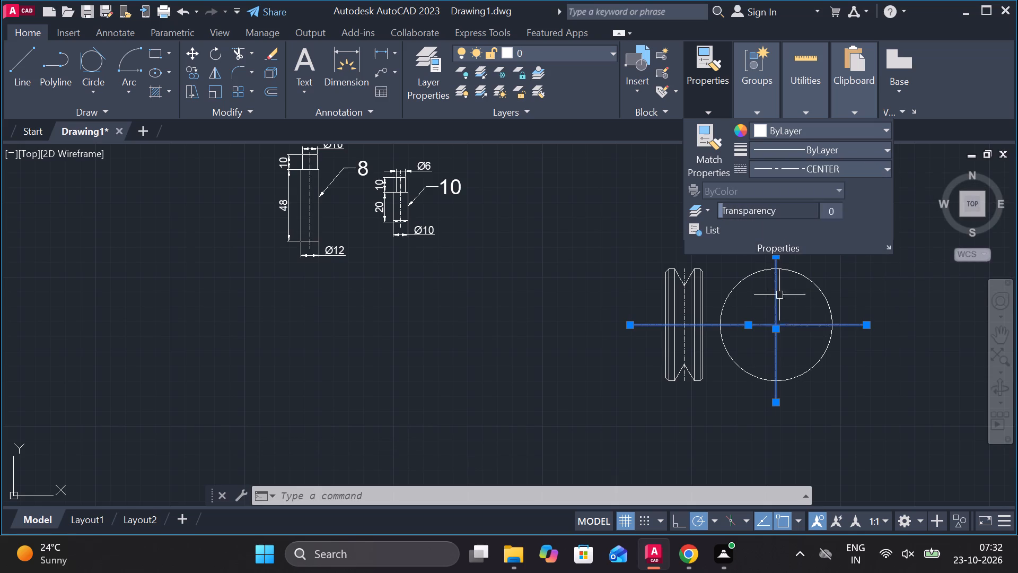
key(Escape)
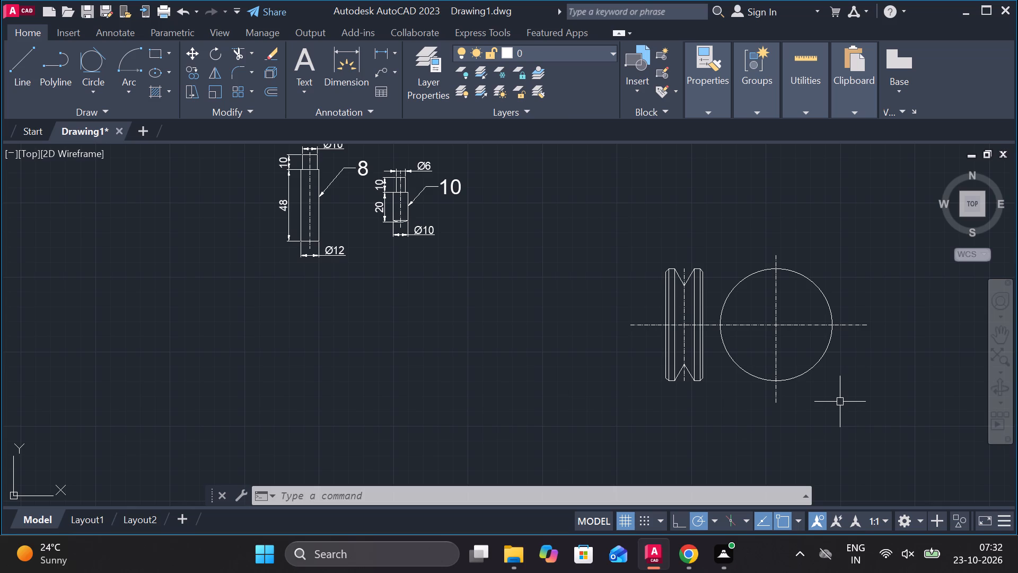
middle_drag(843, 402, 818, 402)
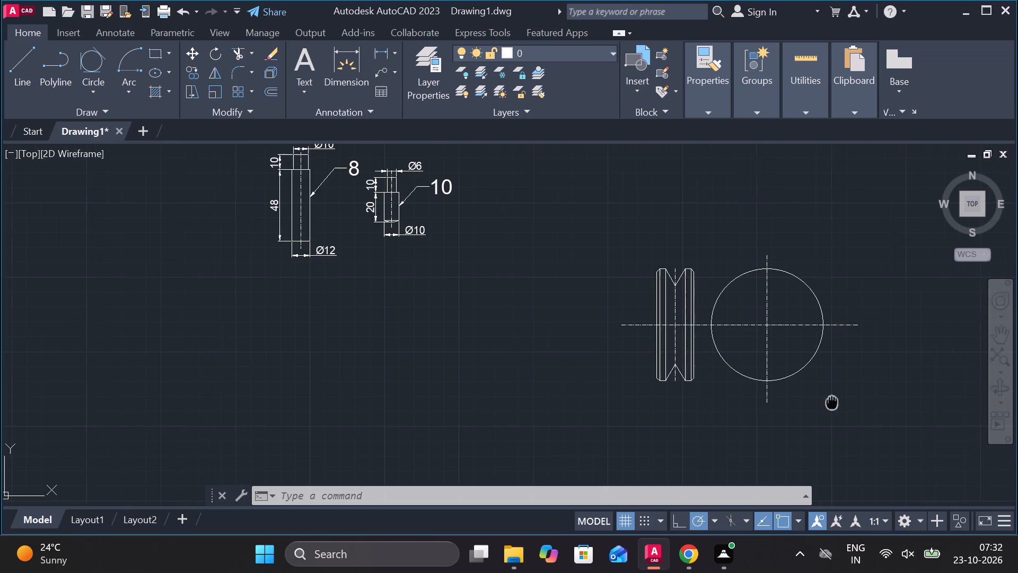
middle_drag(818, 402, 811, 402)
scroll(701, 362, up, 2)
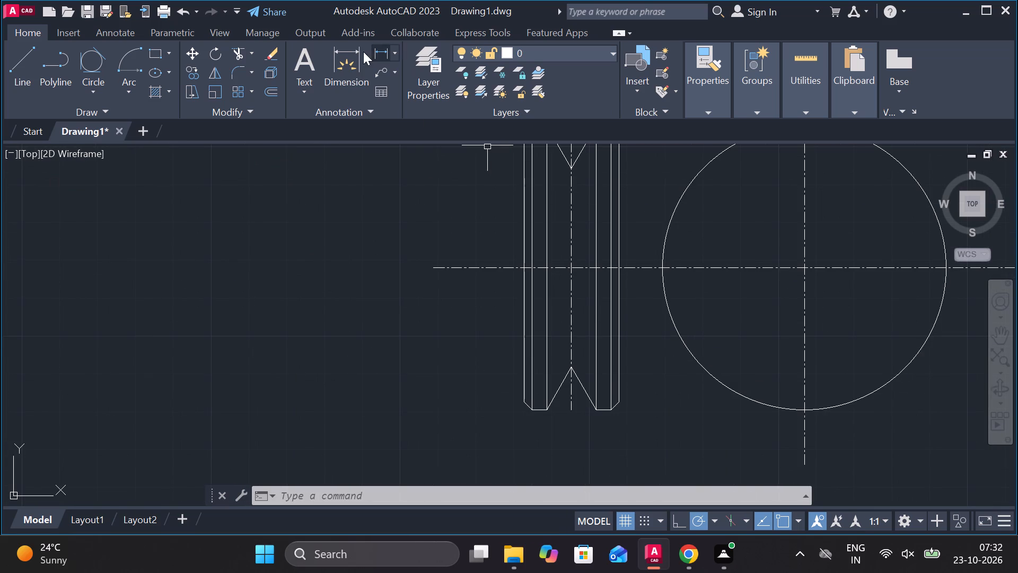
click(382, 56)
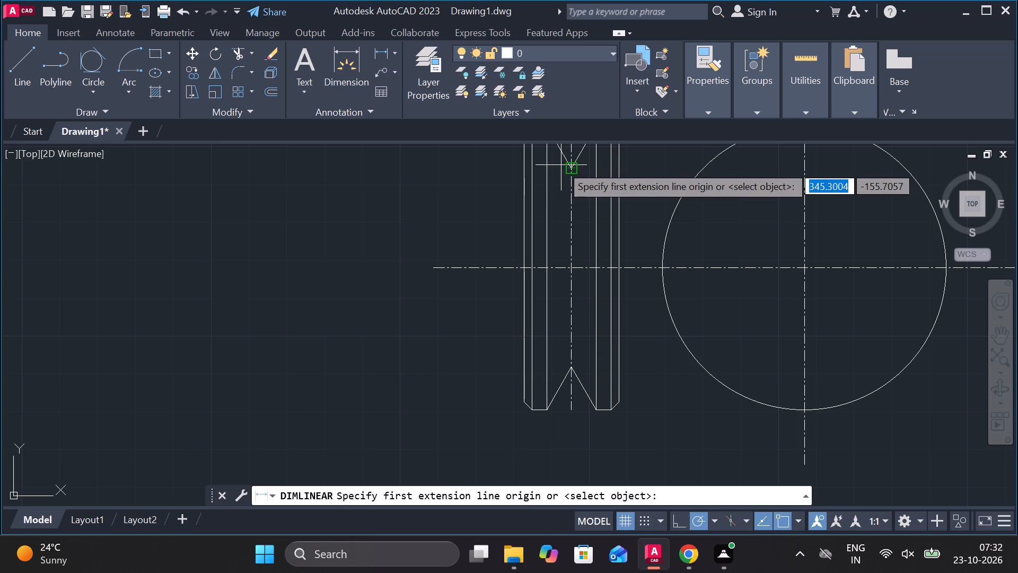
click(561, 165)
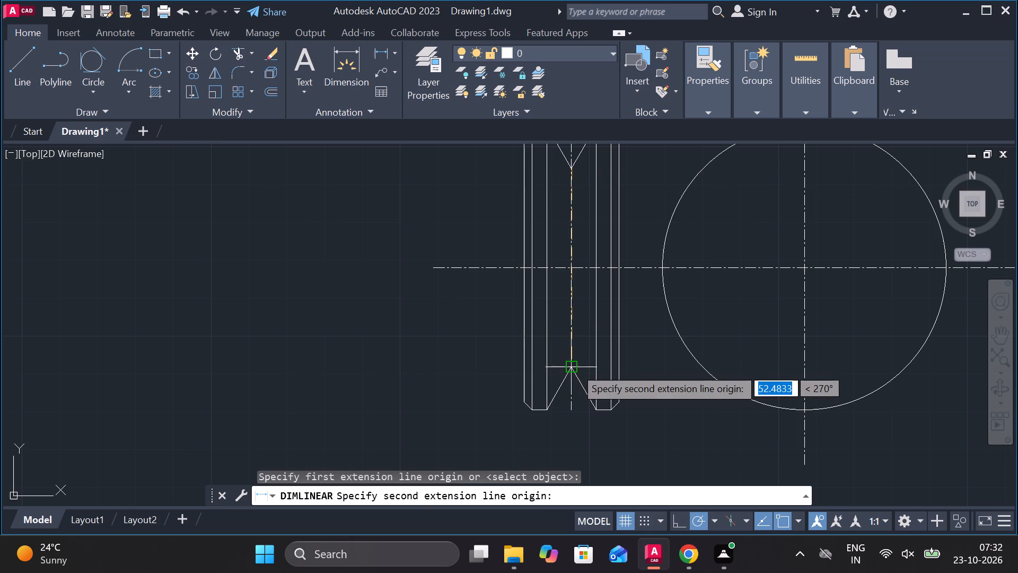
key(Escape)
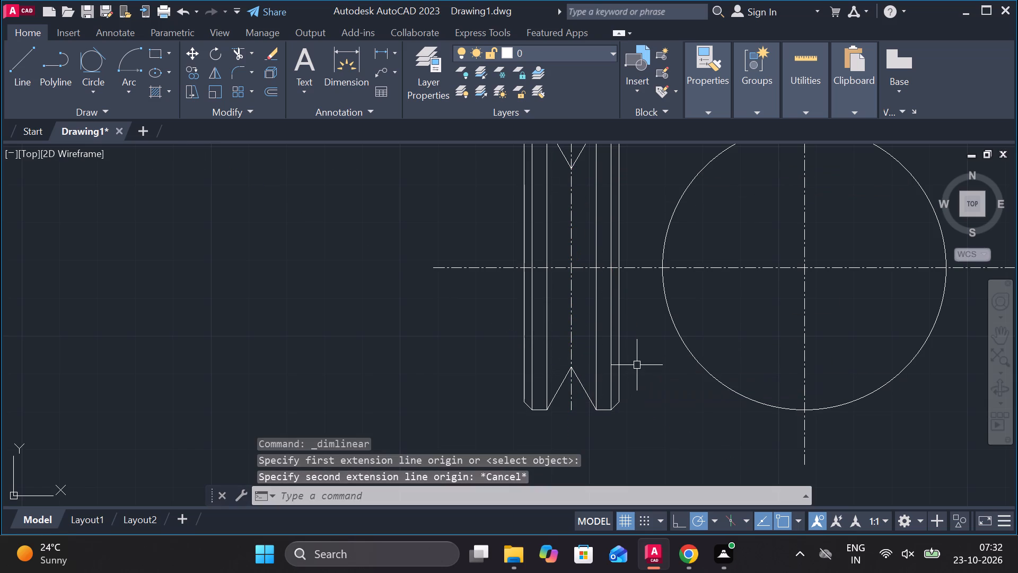
Draw a horizontal projection line from the bottom V's apex across the circle, ending beyond its vertical centre line.
key(l)
key(Return)
click(571, 370)
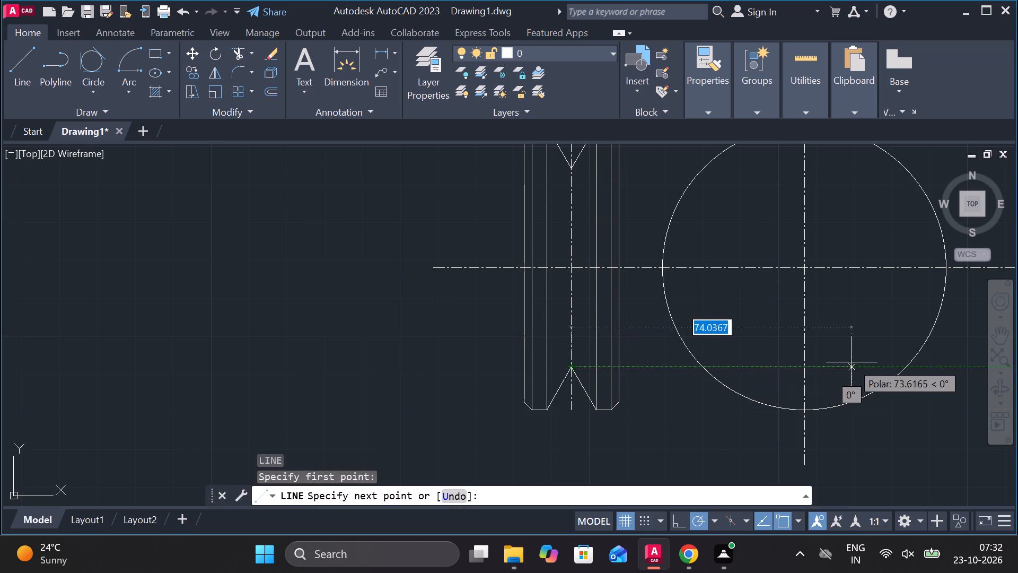
scroll(660, 367, up, 3)
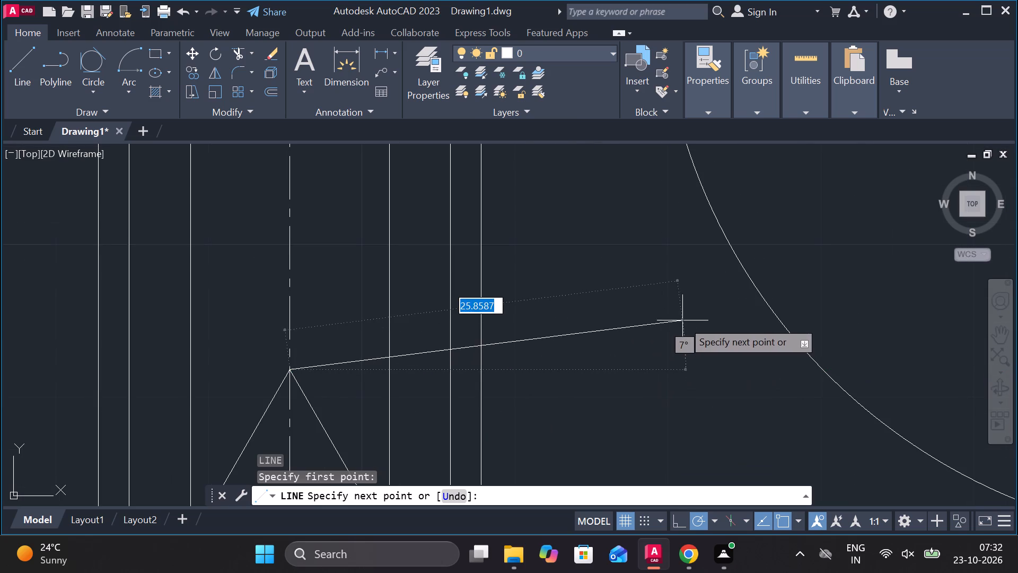
scroll(682, 339, down, 1)
scroll(750, 367, down, 1)
middle_drag(738, 367, 675, 367)
middle_drag(920, 357, 651, 368)
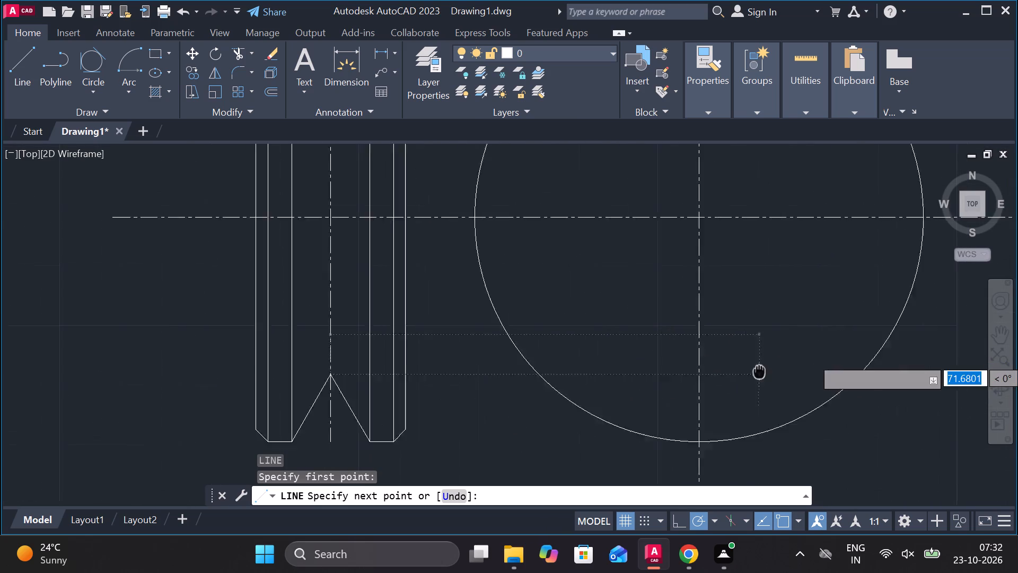
middle_drag(651, 368, 635, 364)
click(673, 368)
key(Escape)
Draw a horizontal projection line from the top V's apex across the circle, ending beyond its vertical centre line.
scroll(652, 346, down, 2)
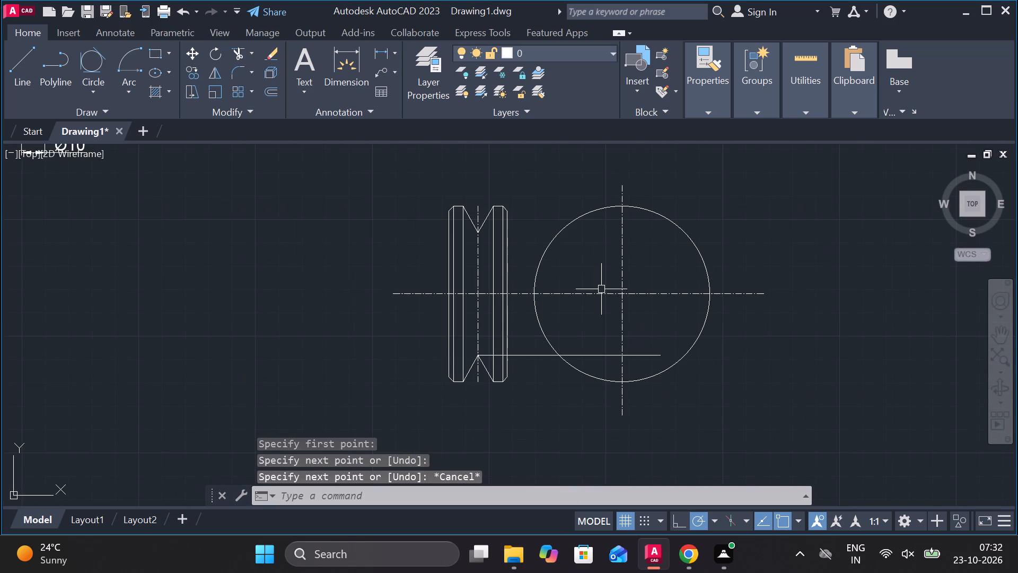
key(space)
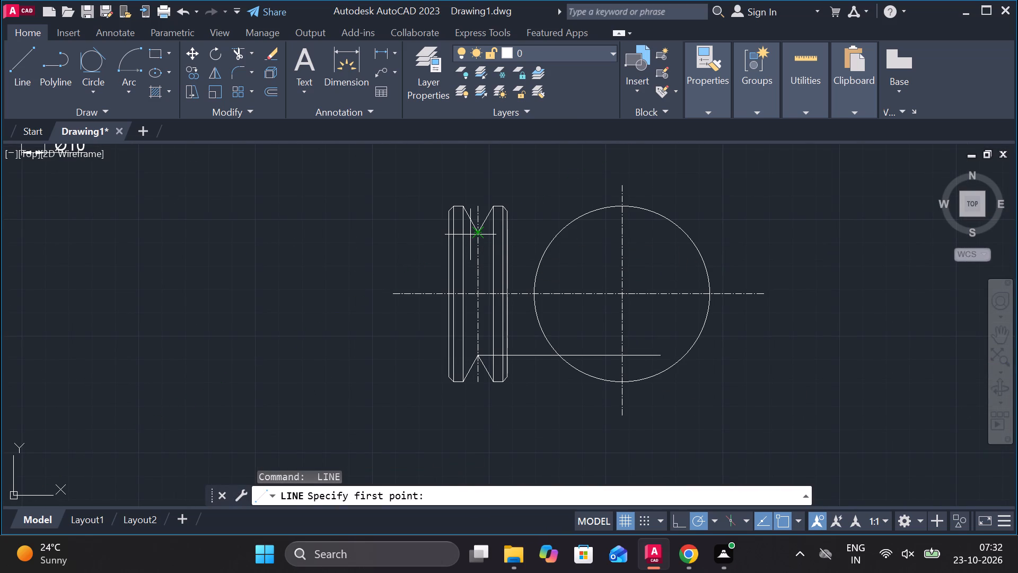
scroll(470, 235, up, 2)
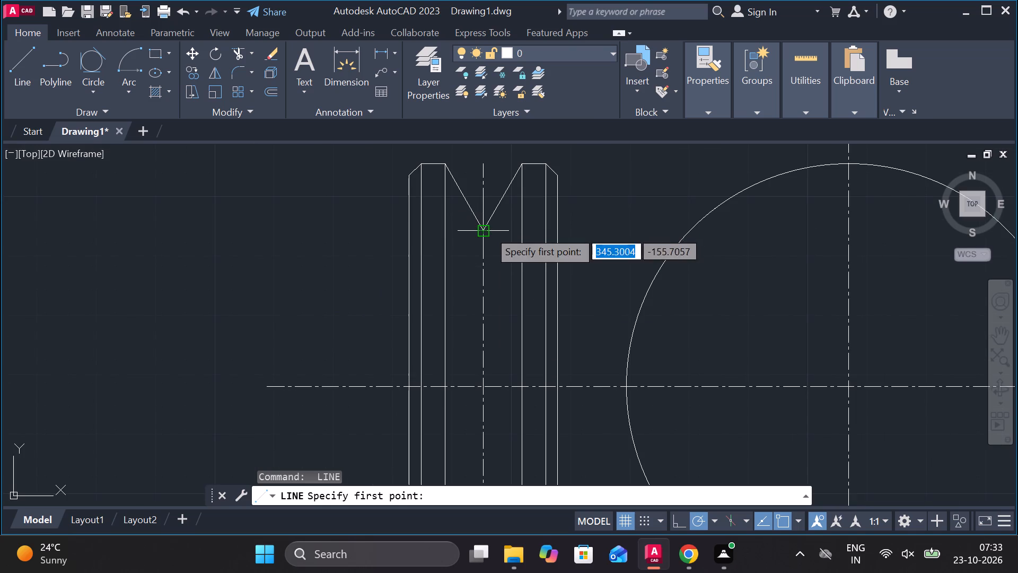
click(488, 230)
middle_drag(669, 263, 513, 299)
scroll(599, 286, down, 1)
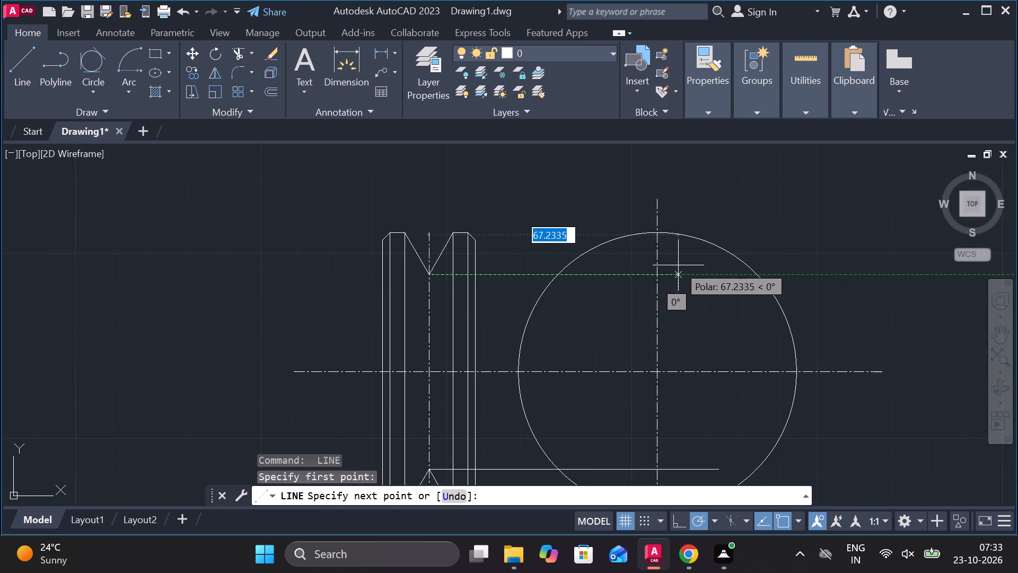
click(710, 265)
key(Escape)
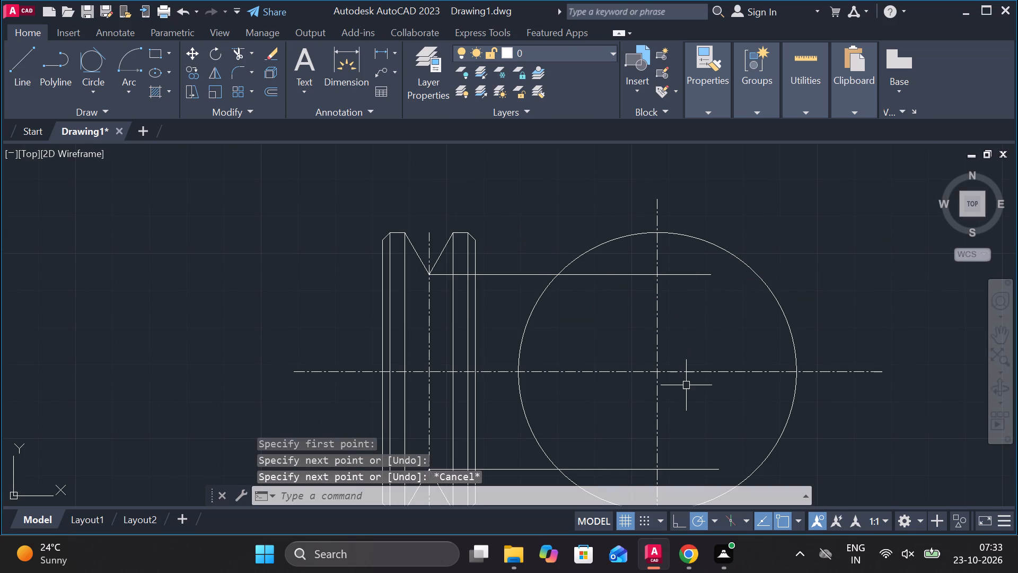
Draw a two-point circle between the points where the two groove projection lines cross the circle's vertical centre line.
text(C)
key(space)
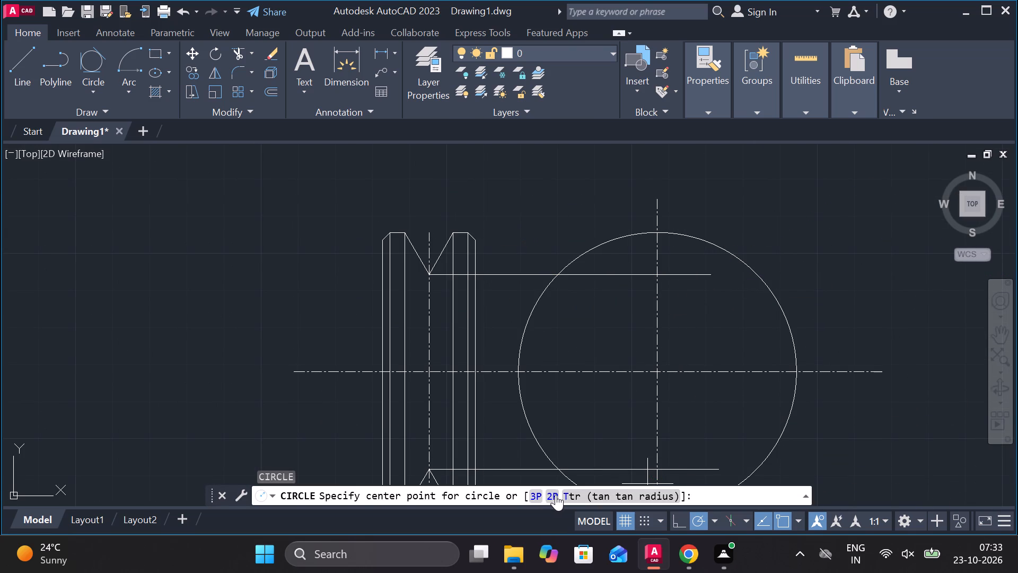
click(556, 494)
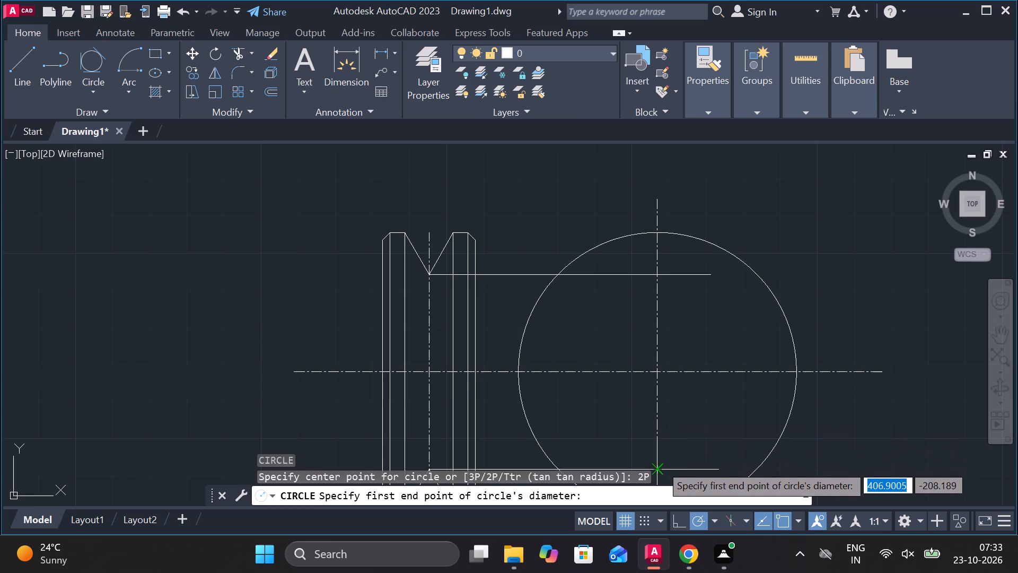
click(660, 464)
click(659, 276)
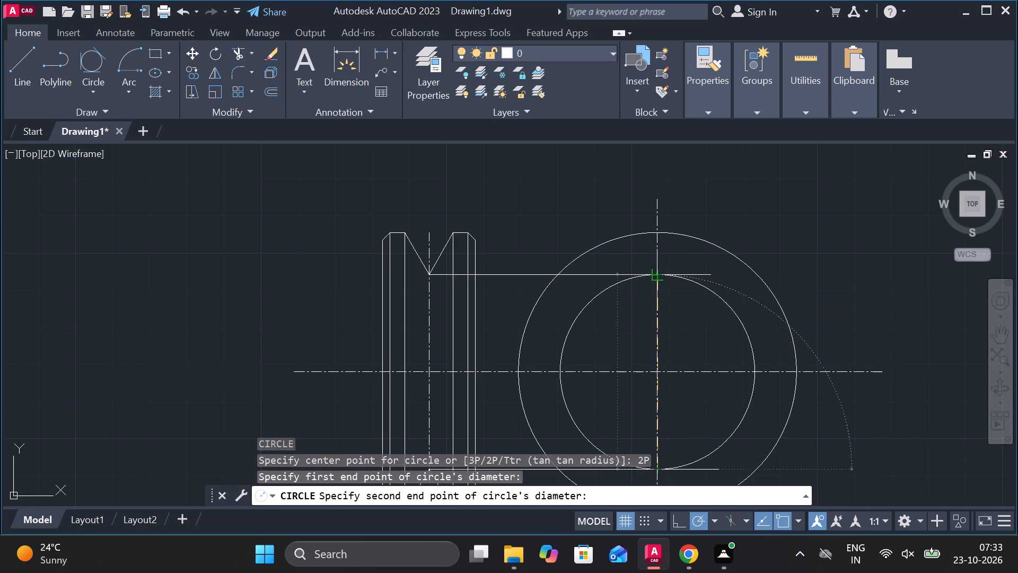
key(Escape)
Erase the two horizontal projection lines running from the V apexes to the circular view.
click(594, 273)
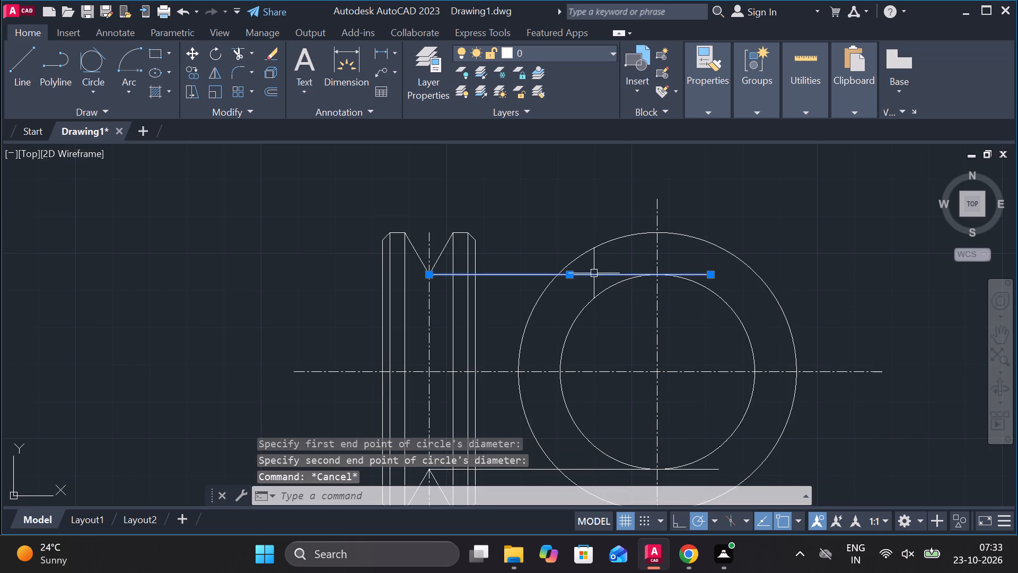
middle_drag(602, 279, 618, 158)
click(601, 346)
text(E)
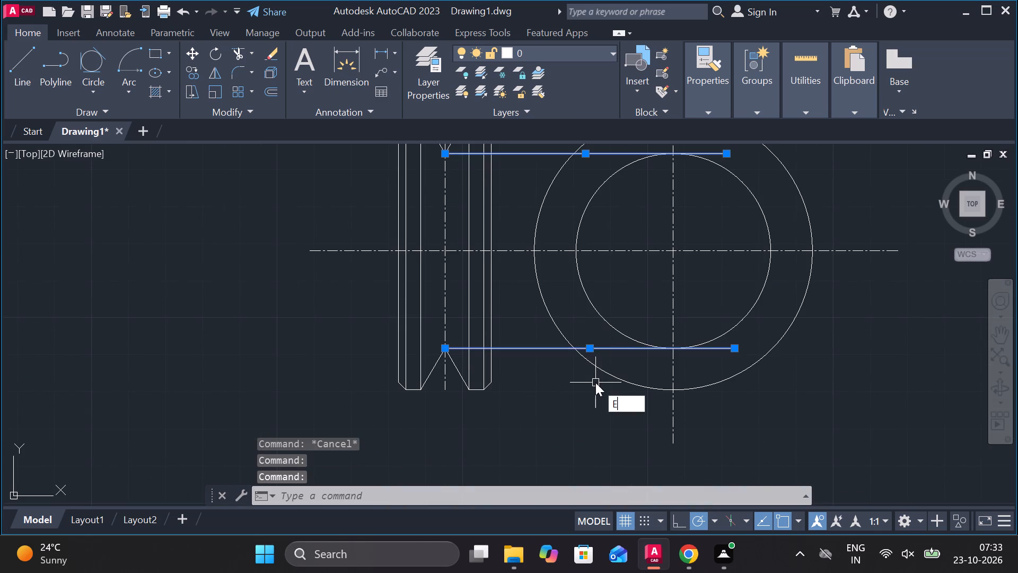
key(space)
Change the linetype of the inner groove circle to DASHED.
click(615, 333)
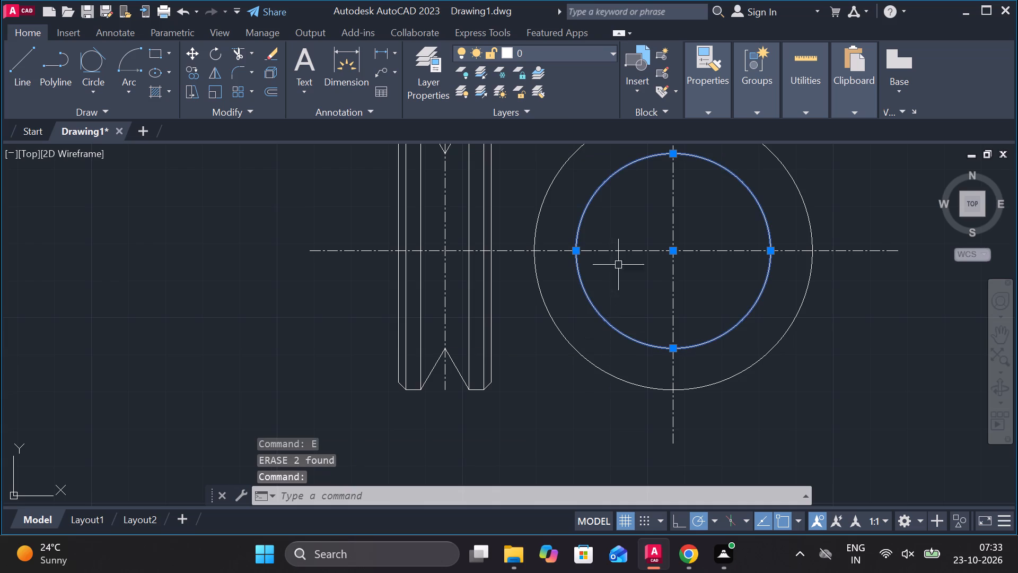
click(707, 116)
click(785, 166)
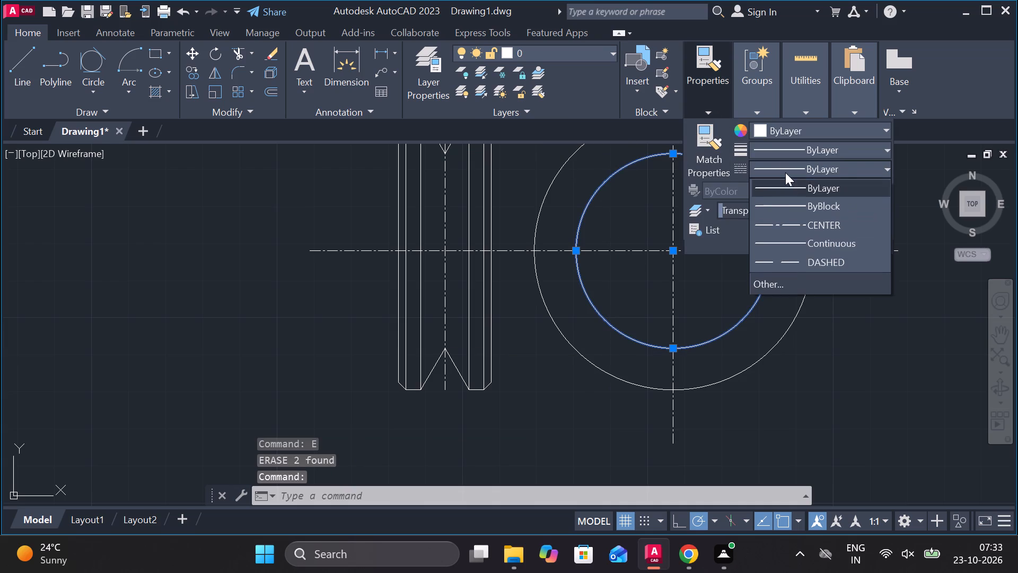
click(784, 258)
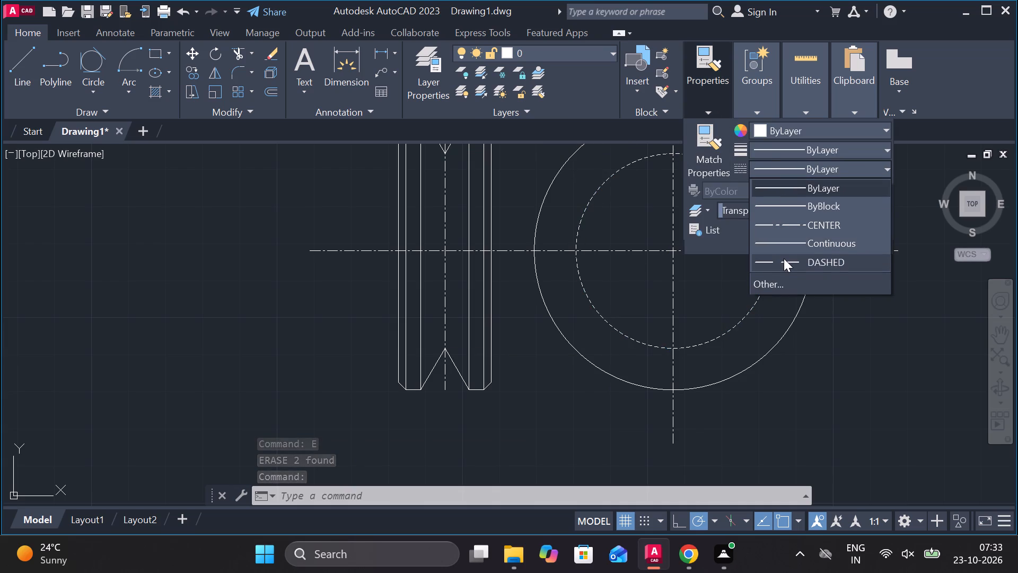
key(Escape)
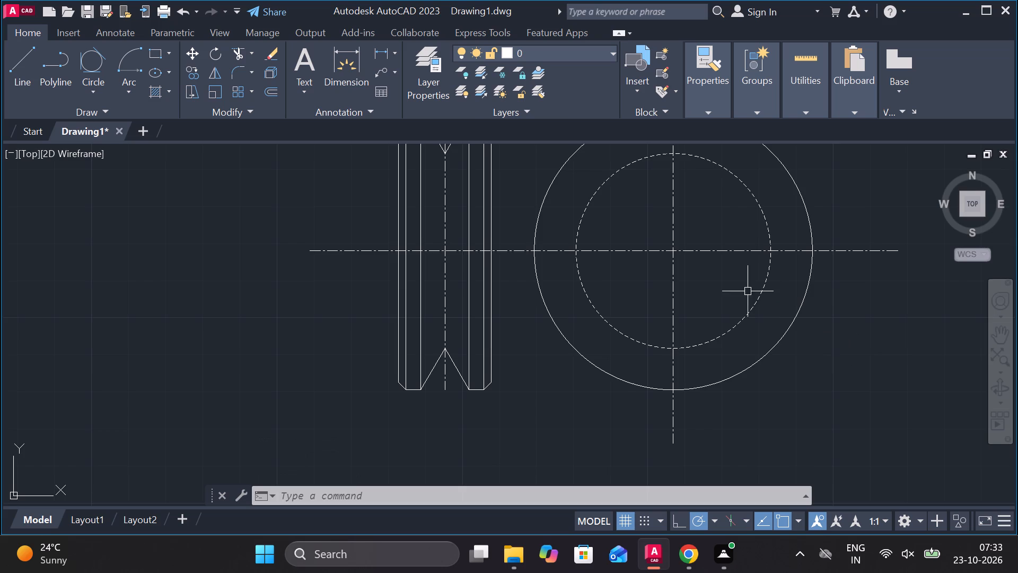
Draw a horizontal projection line from the side view's upper outer chamfer corner, facing the circle, to past the vertical centre line.
middle_drag(748, 292, 726, 354)
key(l)
key(Return)
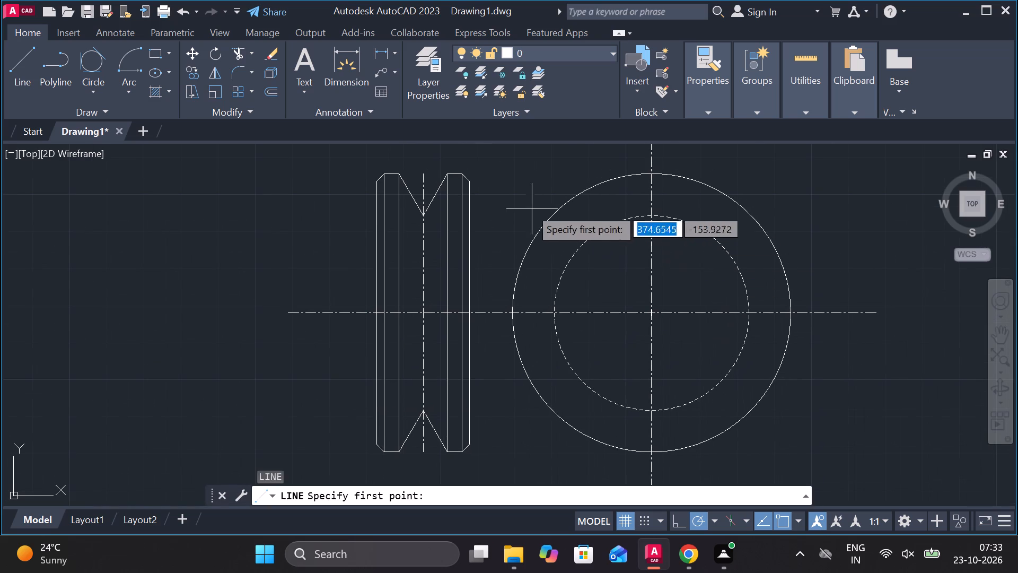
scroll(528, 207, up, 2)
middle_drag(402, 179, 381, 343)
click(355, 312)
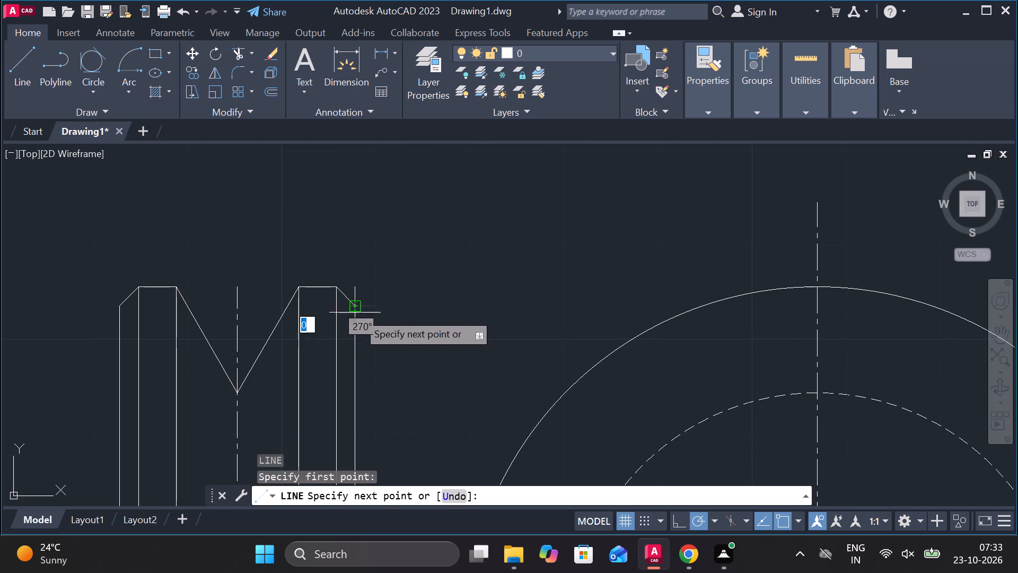
middle_drag(850, 309, 591, 303)
click(634, 307)
scroll(634, 307, down, 2)
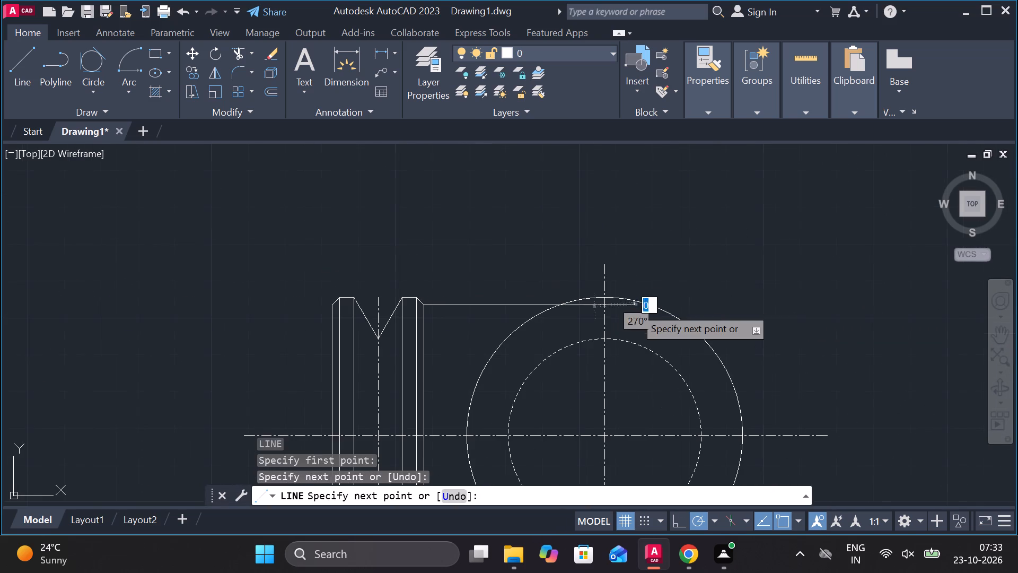
key(Escape)
Draw a matching horizontal projection line from the lower outer chamfer corner across the circle, past its vertical centre line.
middle_drag(693, 348, 683, 203)
key(space)
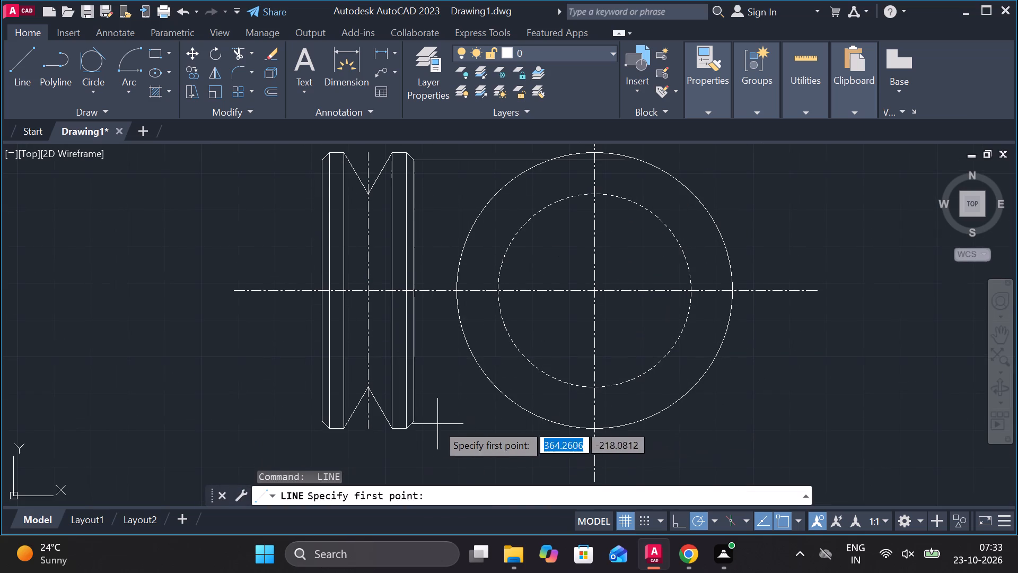
click(419, 423)
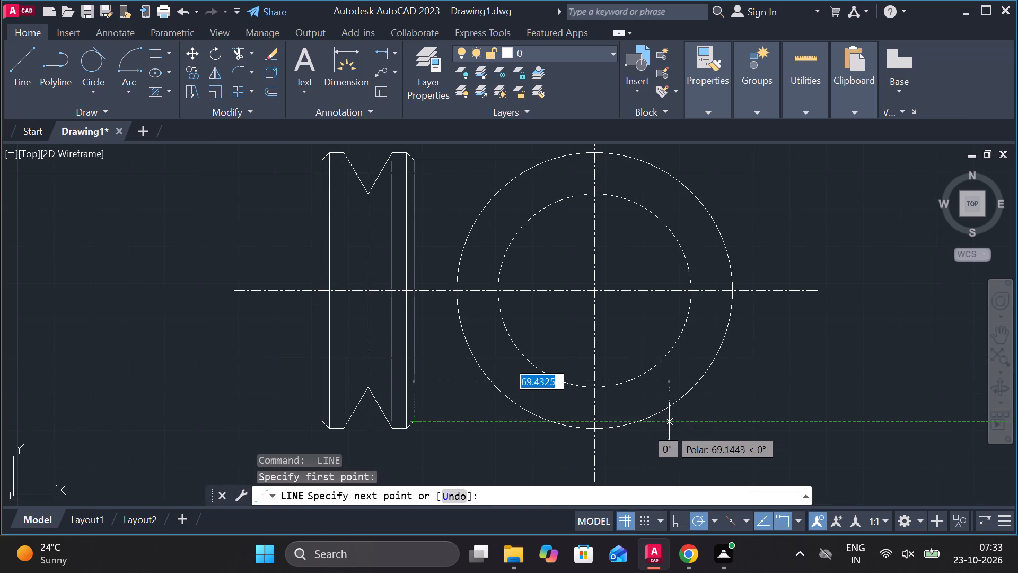
click(716, 432)
key(Escape)
Draw a two-point circle of diameter 71 between the chamfer projection lines' crossings with the vertical centre line.
text(C)
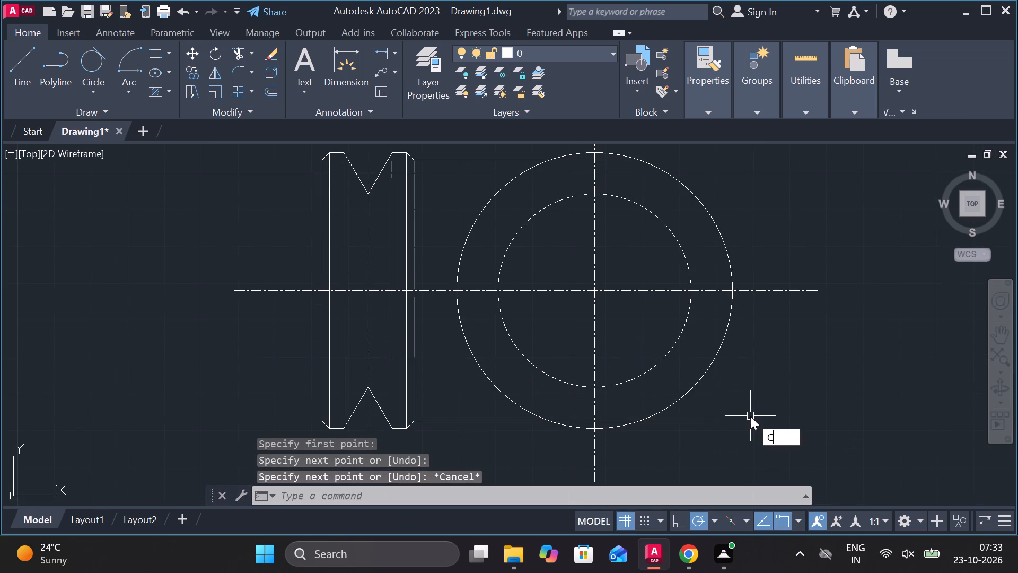
key(space)
click(550, 494)
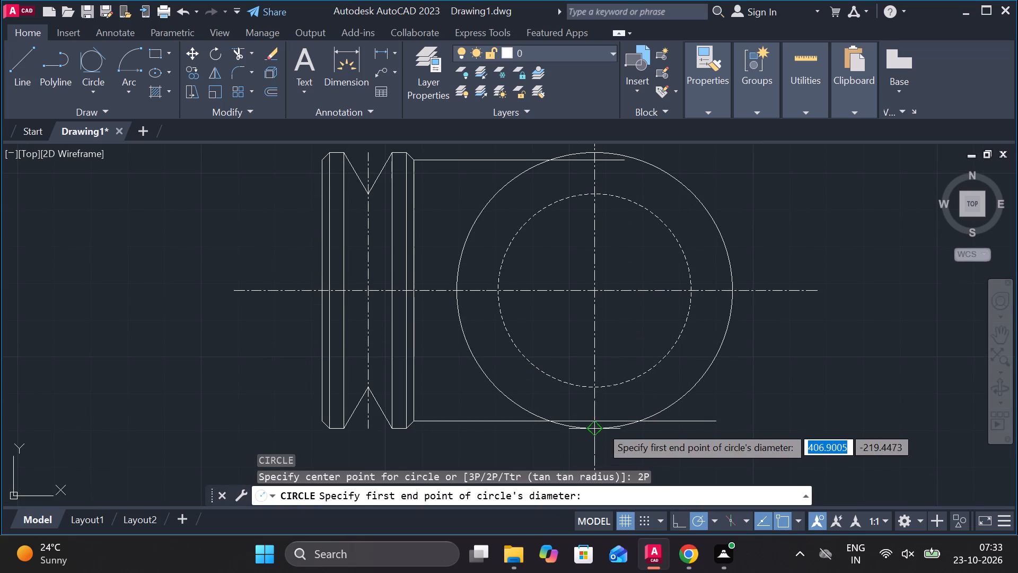
click(595, 418)
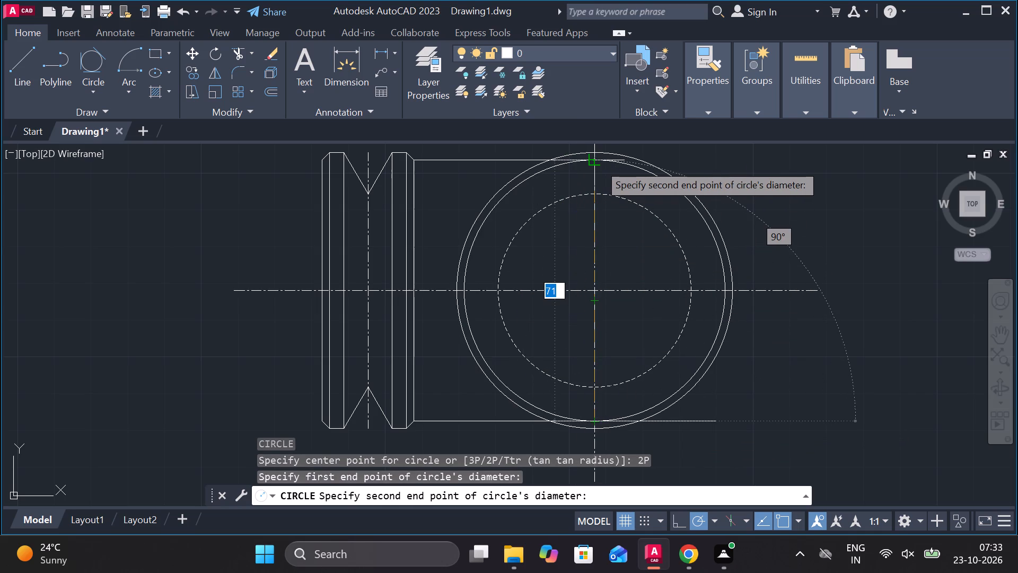
click(599, 163)
key(Escape)
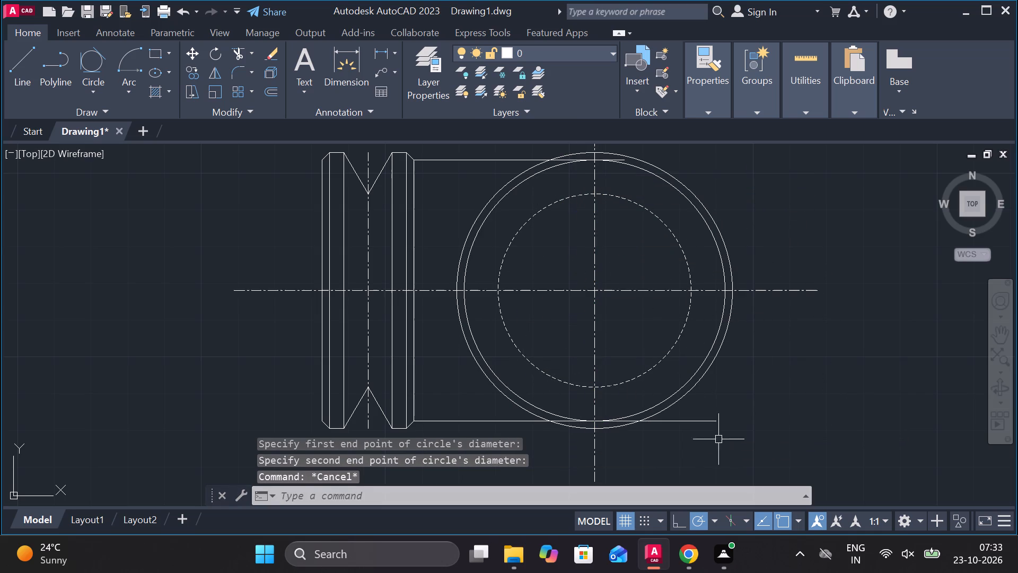
Erase the lower and upper chamfer projection lines between the side view and the circular view.
click(695, 423)
text(E)
key(space)
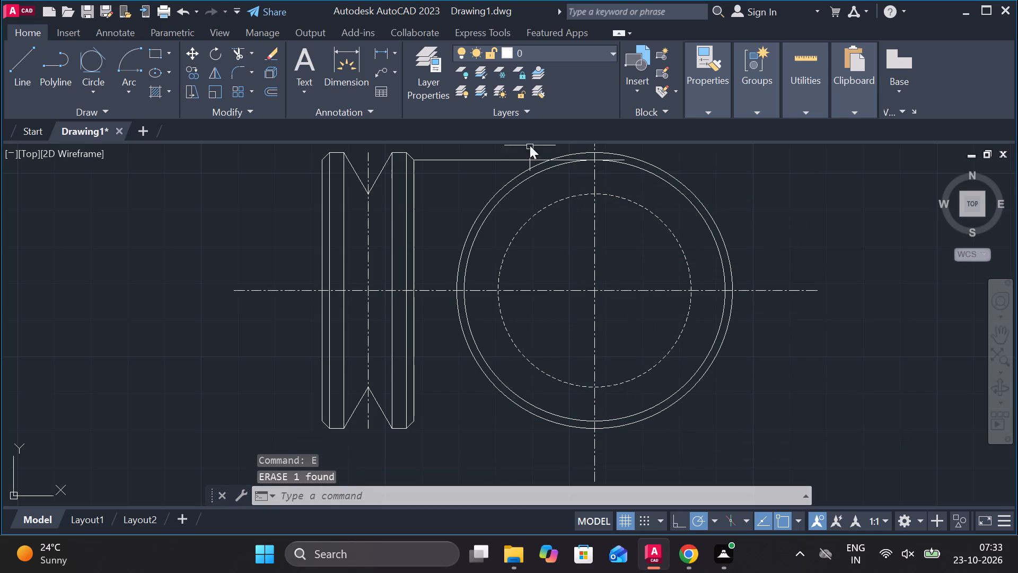
click(495, 153)
click(495, 162)
text(E)
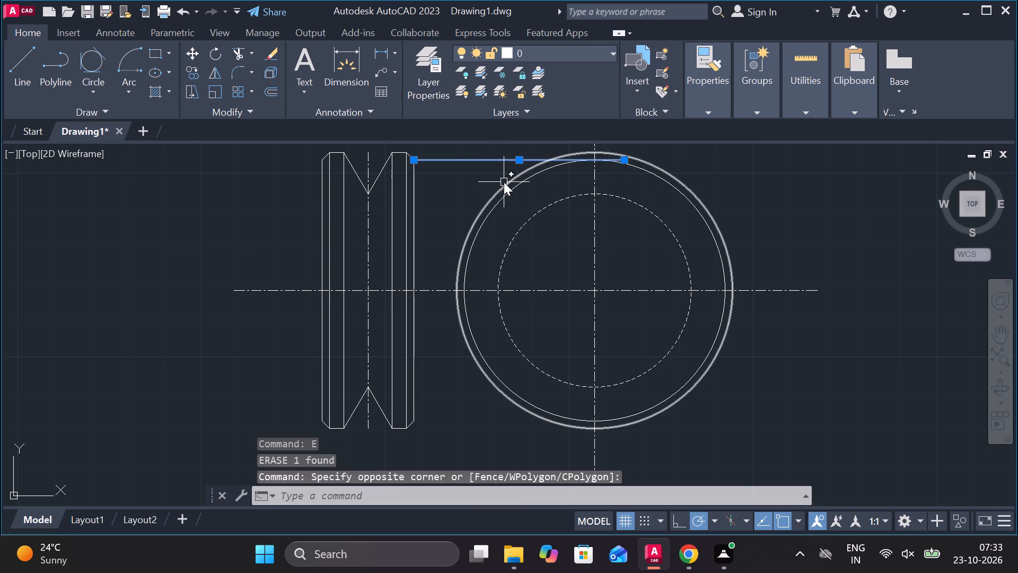
key(space)
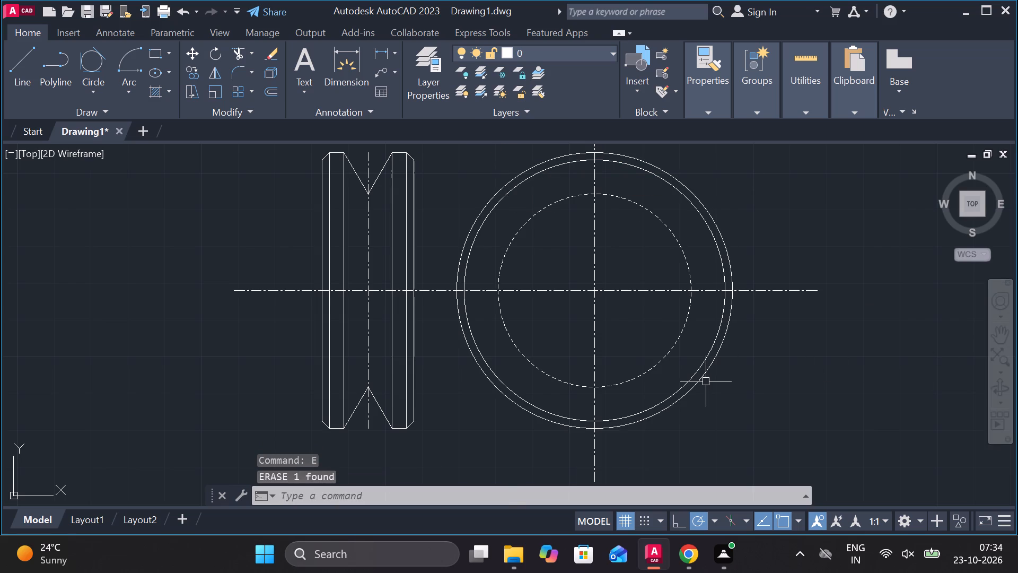
key(Escape)
Start the Circle command for another circle in the wheel's circular view.
text(C)
key(space)
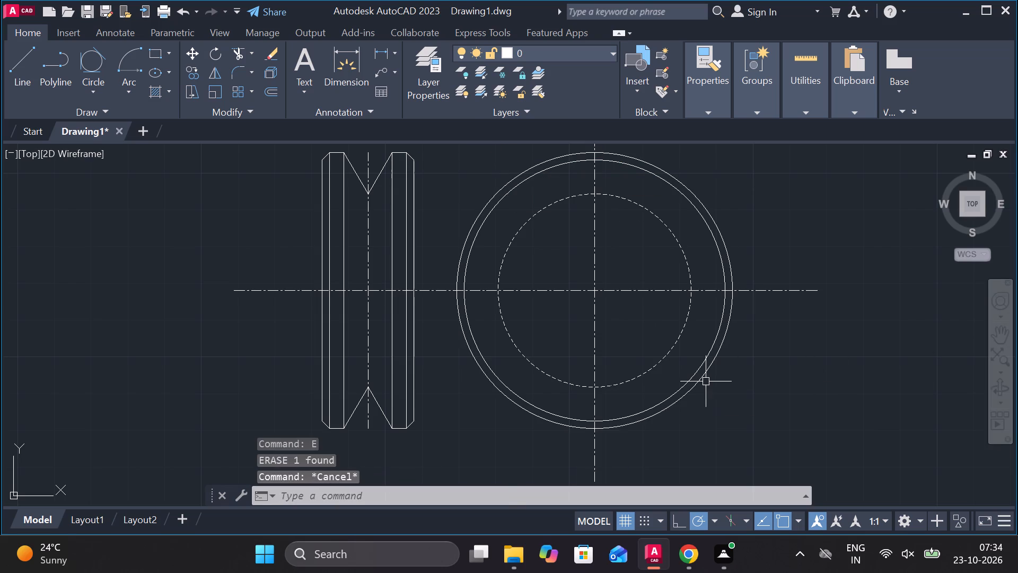
Draw a circle of diameter 12 centred on the centreline intersection of the circular view.
click(591, 286)
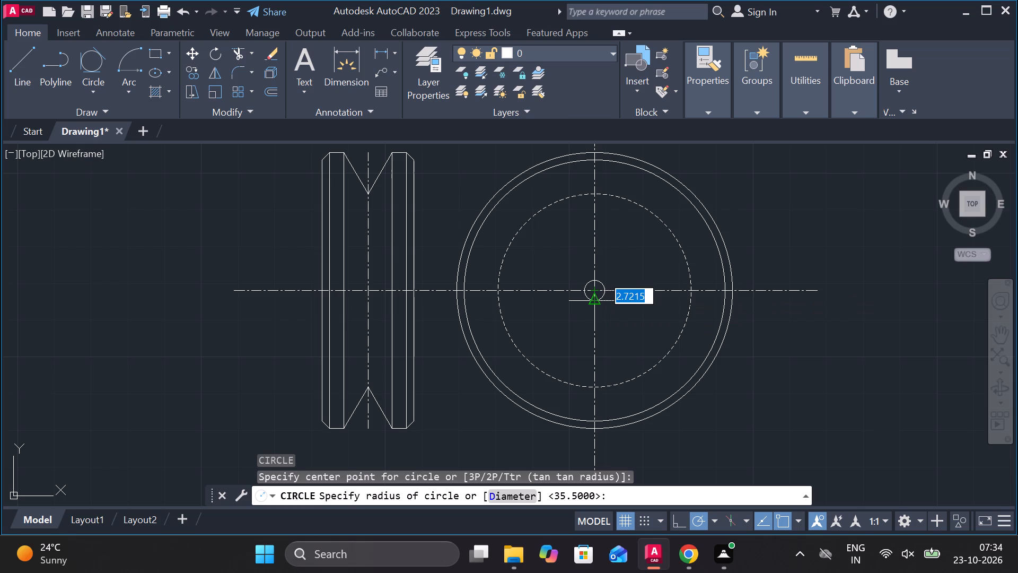
text(D 12)
key(Return)
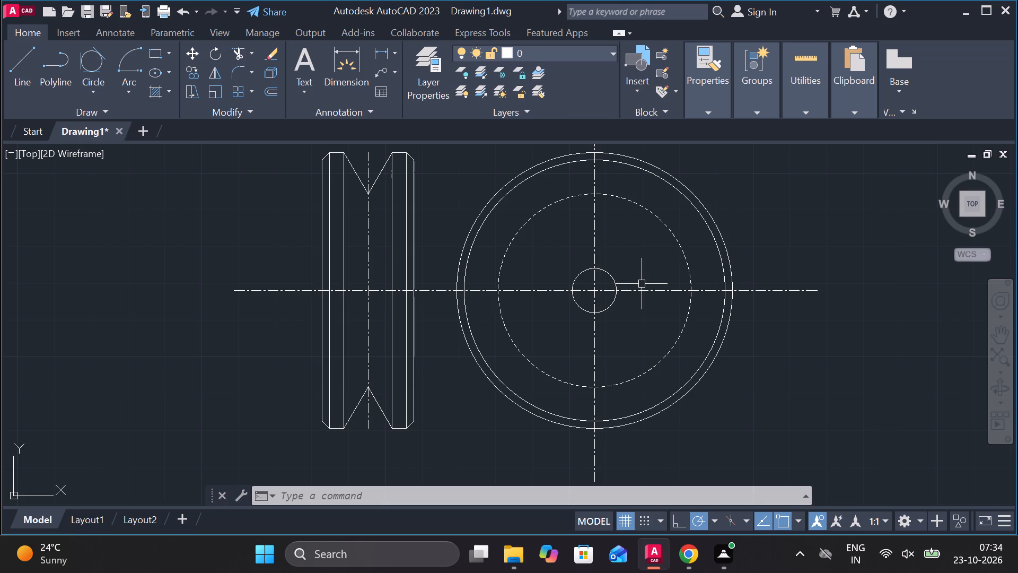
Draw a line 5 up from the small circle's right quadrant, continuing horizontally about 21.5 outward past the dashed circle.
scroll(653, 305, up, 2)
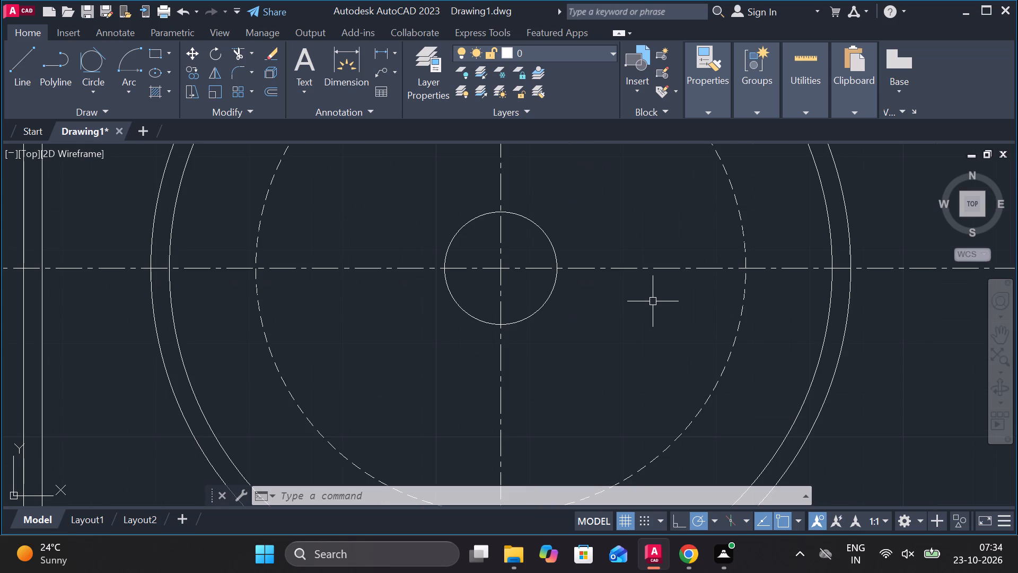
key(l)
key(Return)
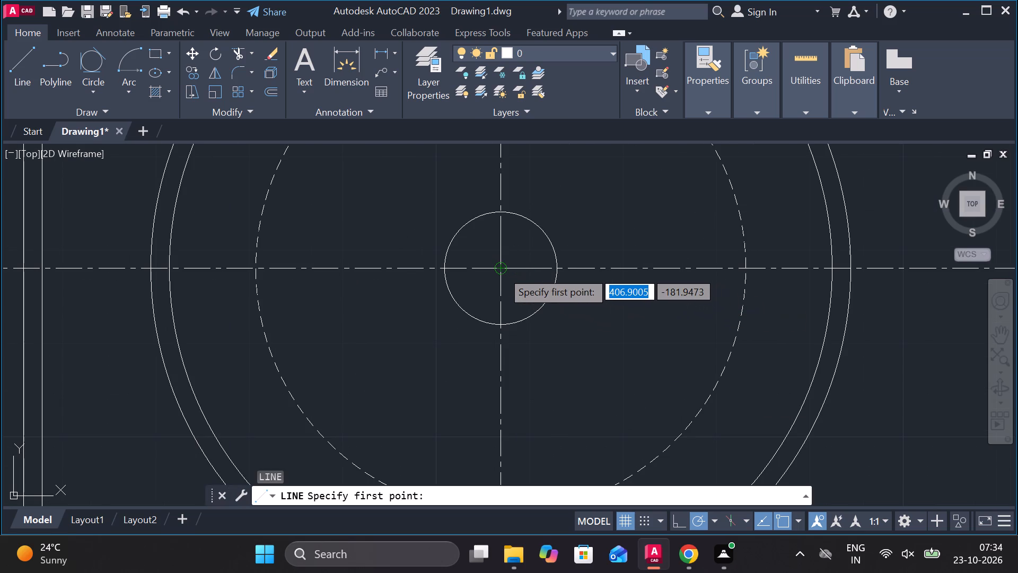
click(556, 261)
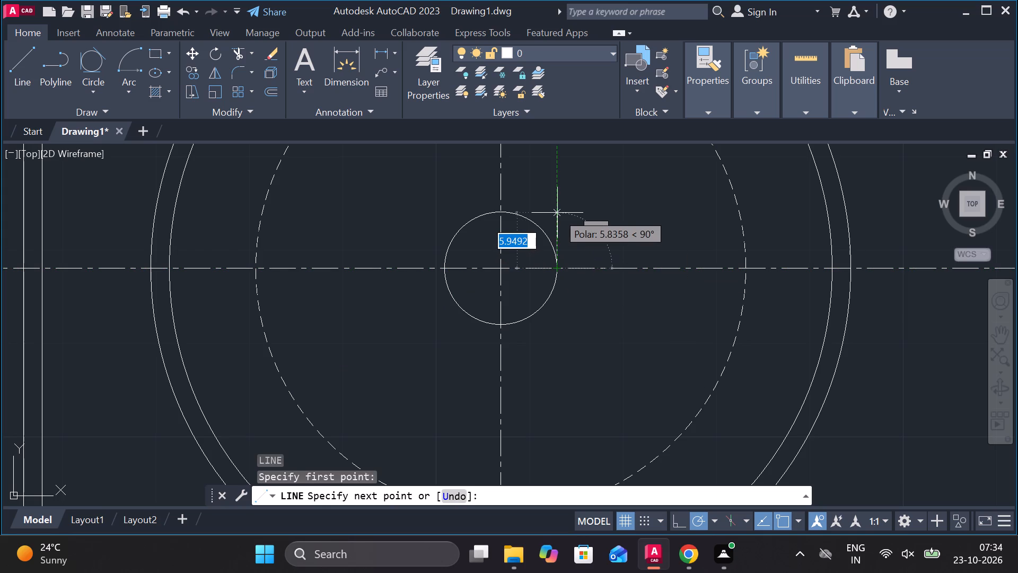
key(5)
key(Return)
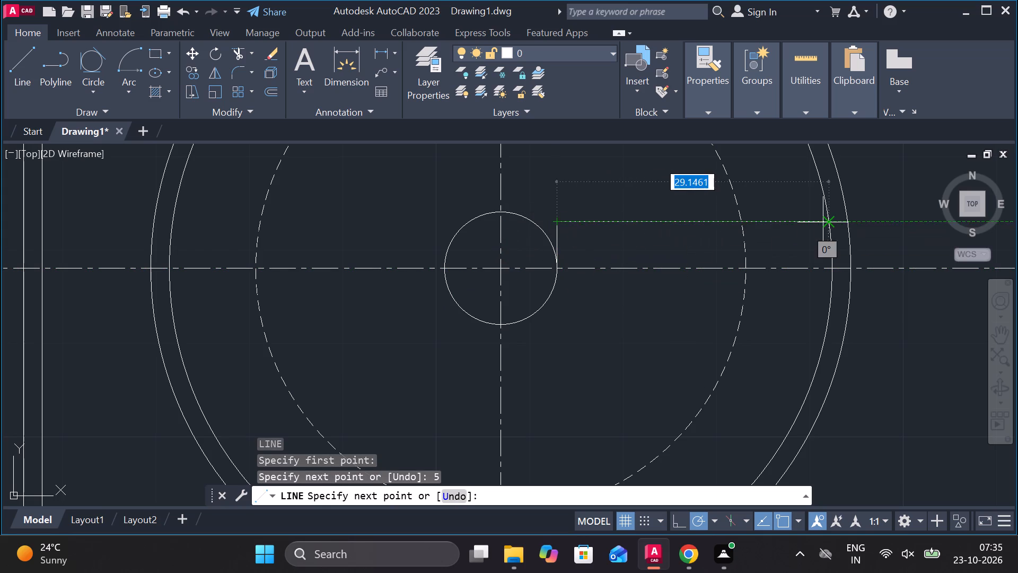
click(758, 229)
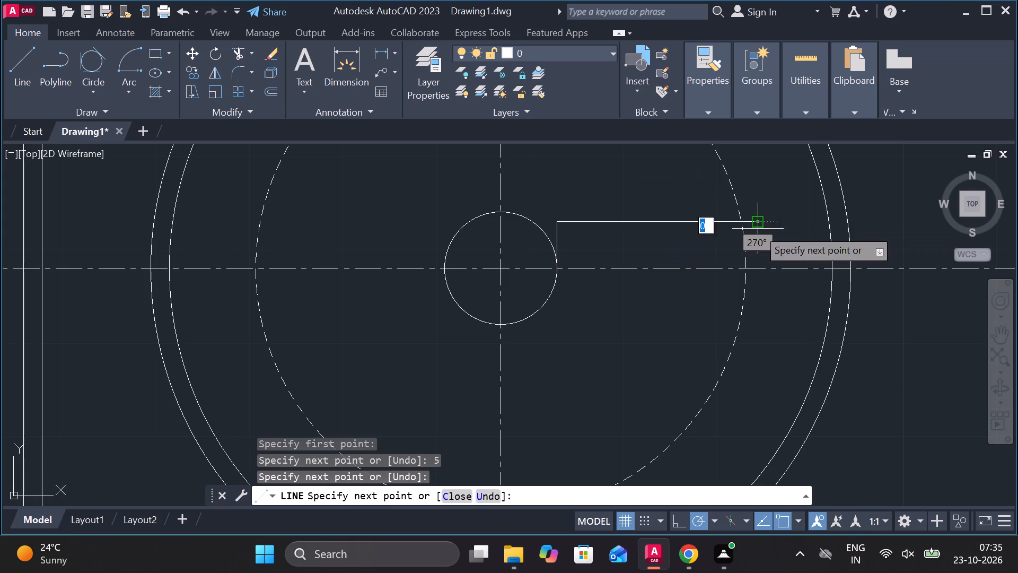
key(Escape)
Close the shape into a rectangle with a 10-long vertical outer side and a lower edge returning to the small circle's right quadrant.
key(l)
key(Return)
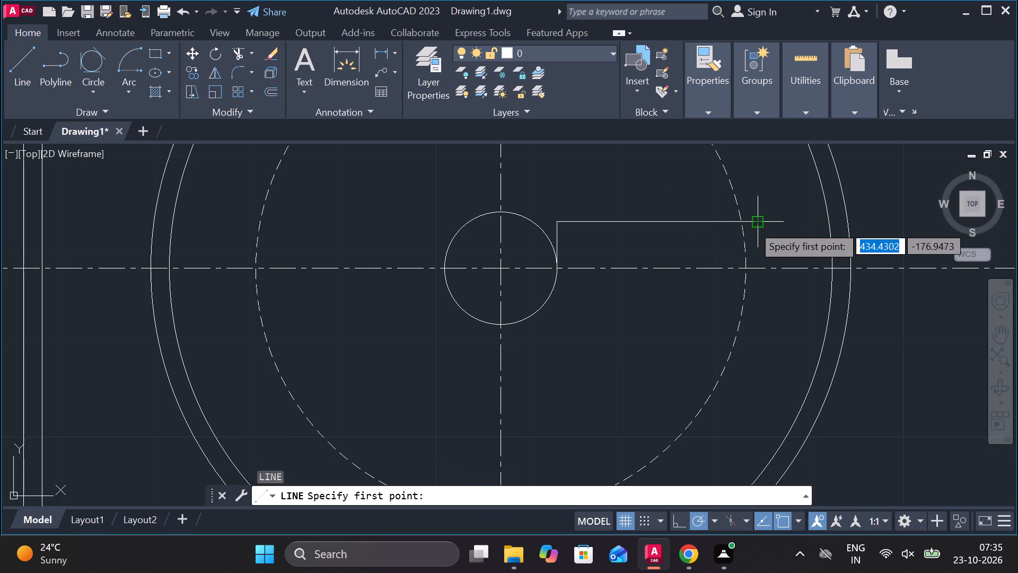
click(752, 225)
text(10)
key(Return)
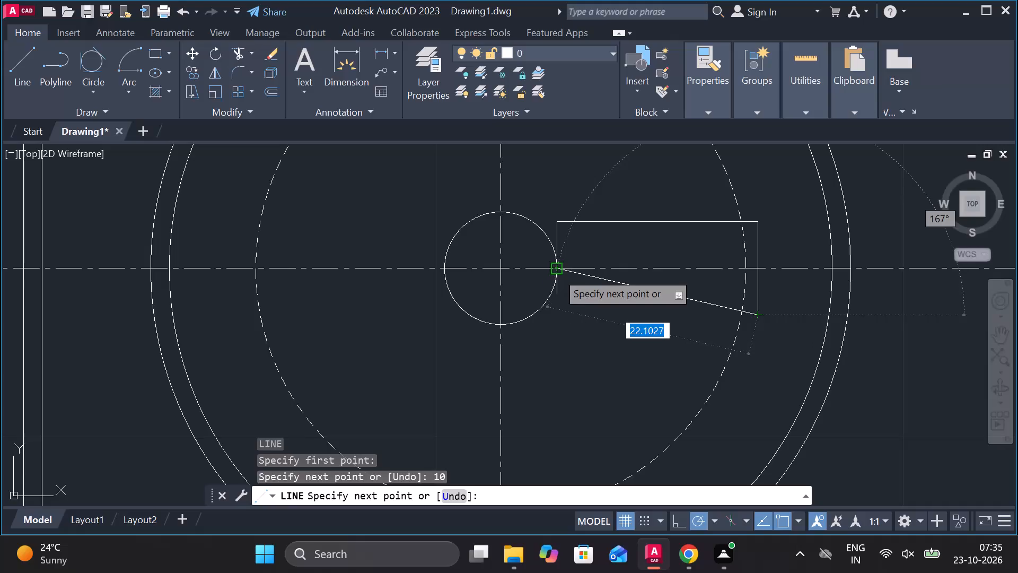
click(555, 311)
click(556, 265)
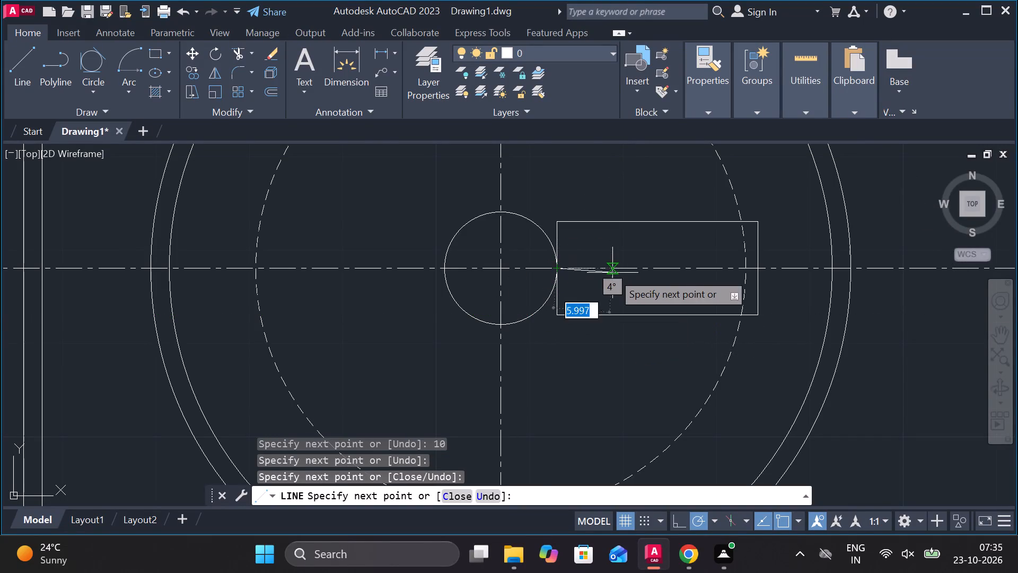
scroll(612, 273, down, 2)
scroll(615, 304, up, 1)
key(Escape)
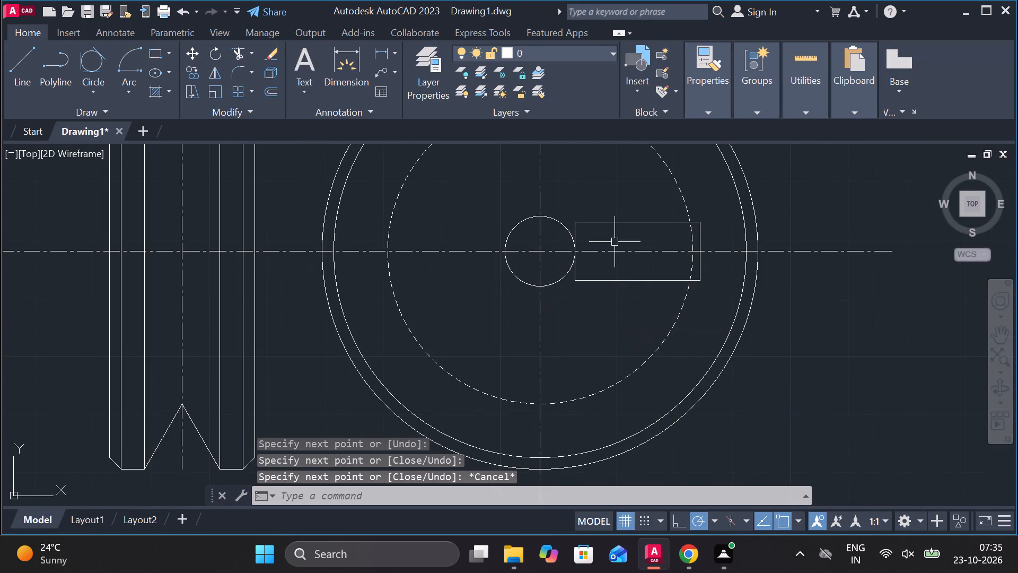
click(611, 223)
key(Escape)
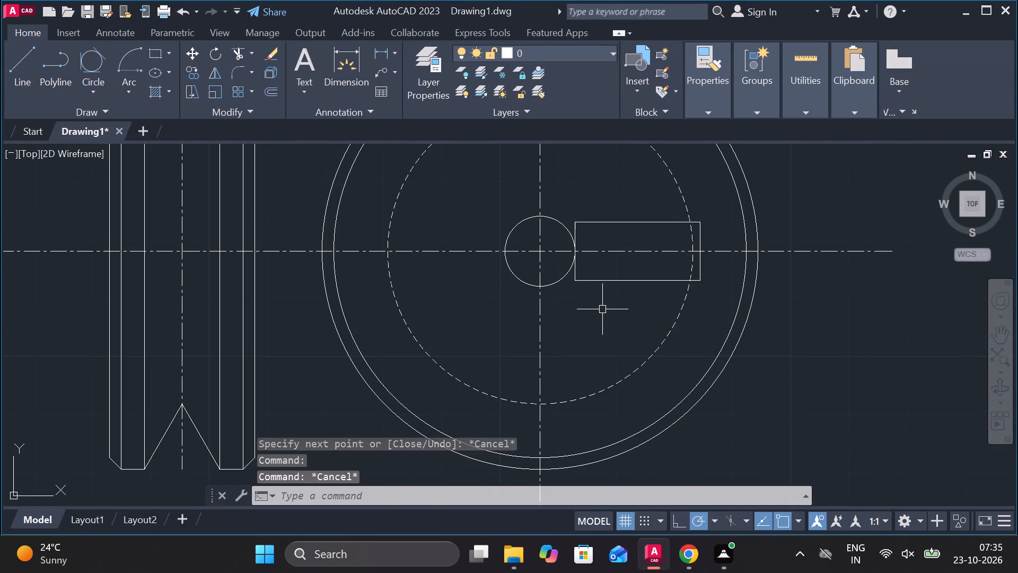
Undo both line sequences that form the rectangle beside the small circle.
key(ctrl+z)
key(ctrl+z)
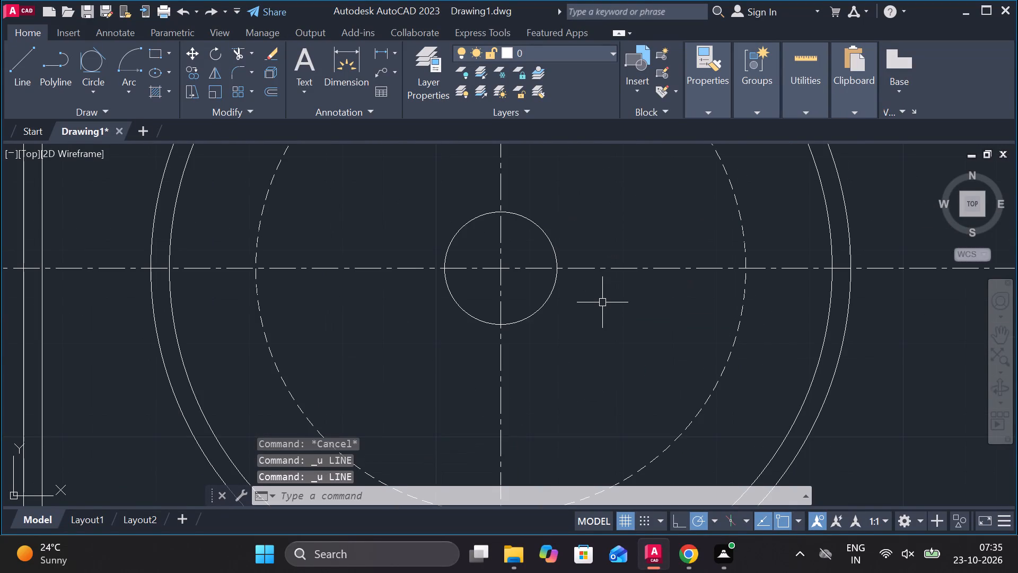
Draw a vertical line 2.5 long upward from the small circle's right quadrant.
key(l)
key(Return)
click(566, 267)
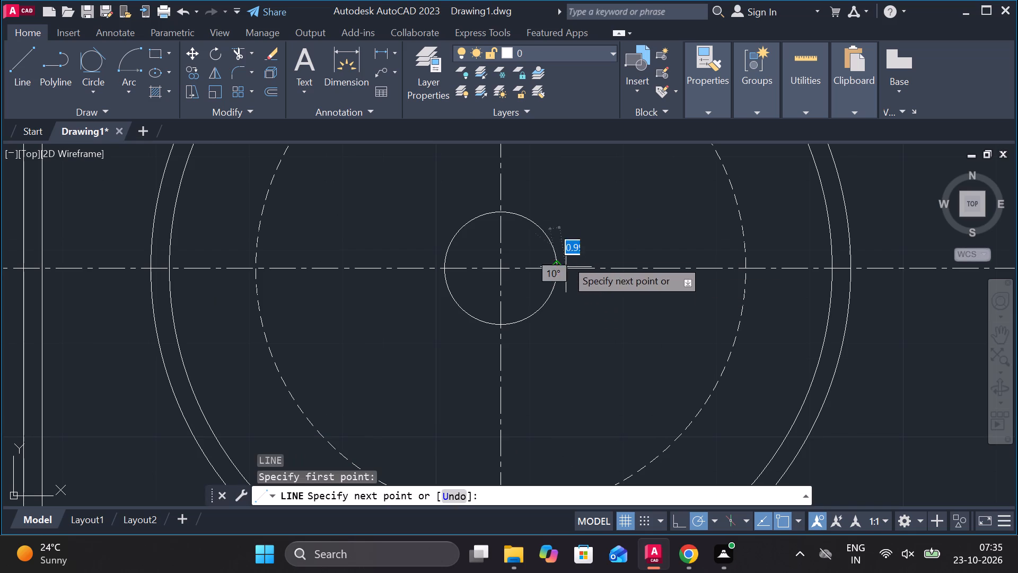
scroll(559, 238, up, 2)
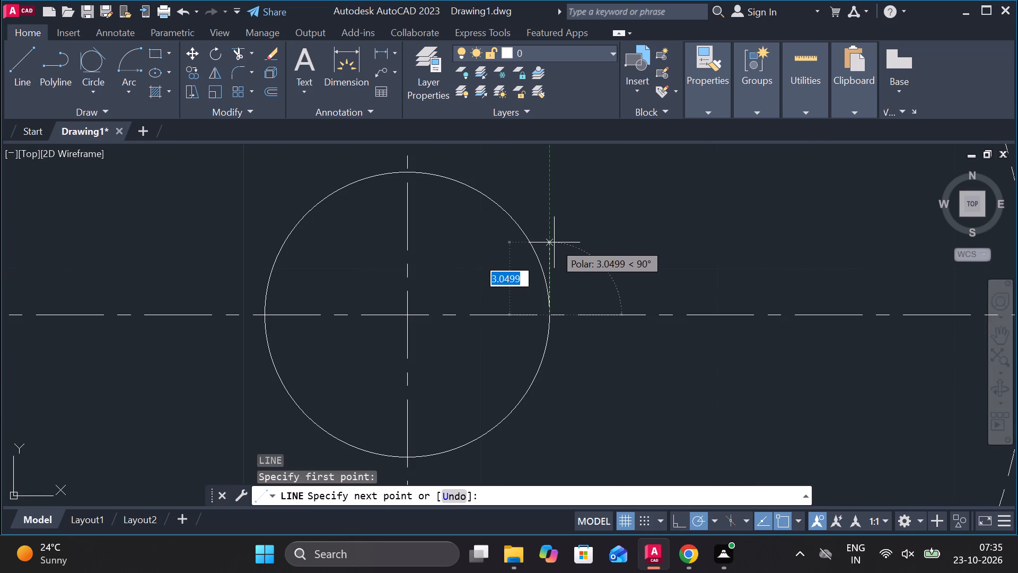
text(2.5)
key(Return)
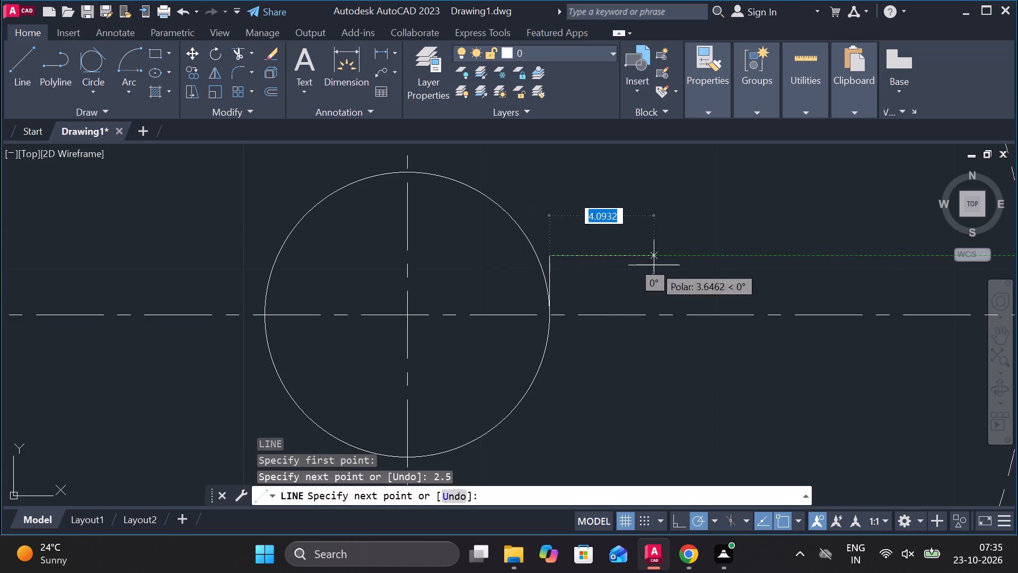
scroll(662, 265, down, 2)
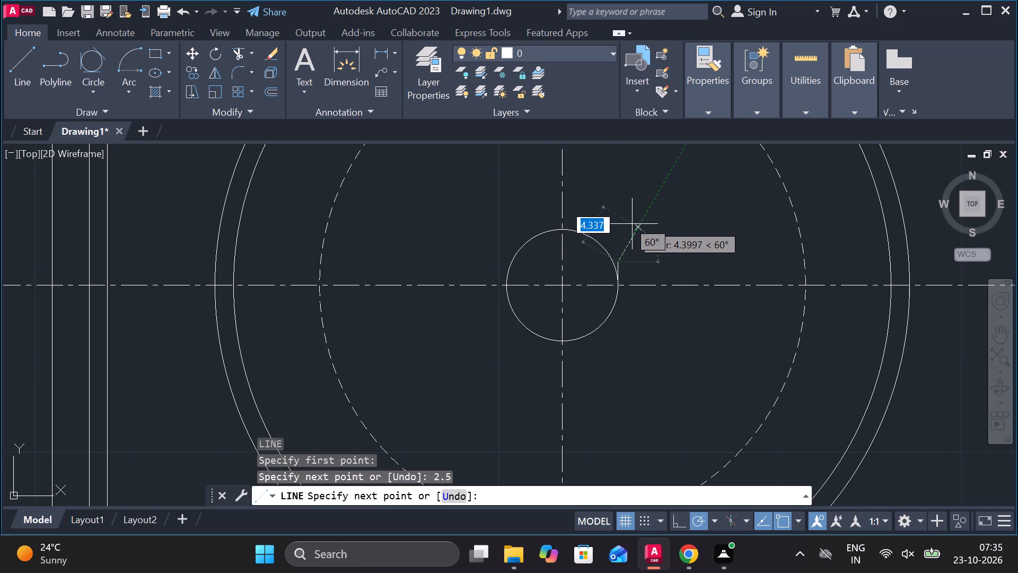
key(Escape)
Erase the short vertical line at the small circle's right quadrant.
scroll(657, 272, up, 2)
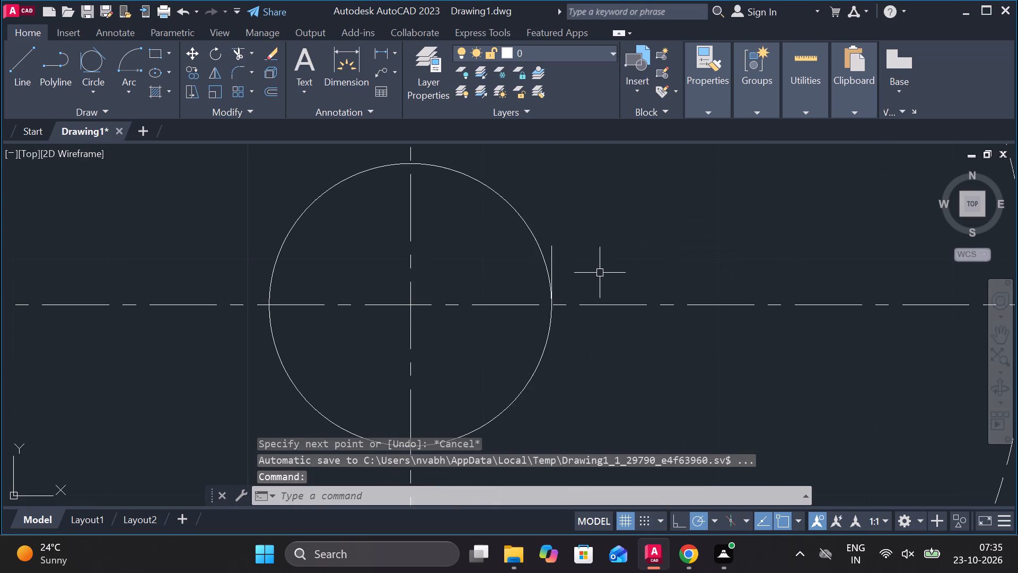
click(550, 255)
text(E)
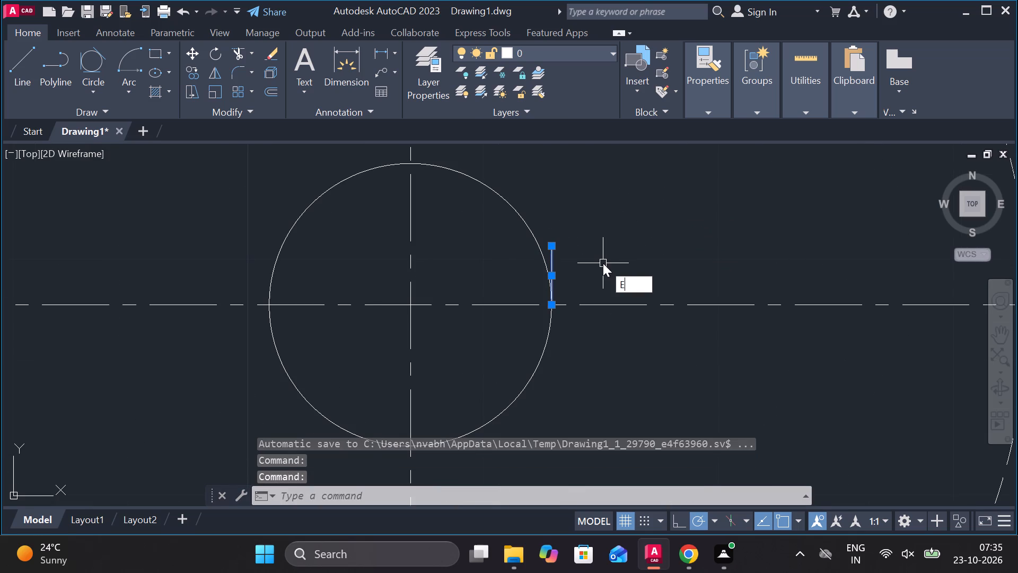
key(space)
Draw a line 3 up from the dashed circle's right quadrant, continuing horizontally to a point inside the small circle.
key(l)
key(Return)
scroll(603, 263, down, 2)
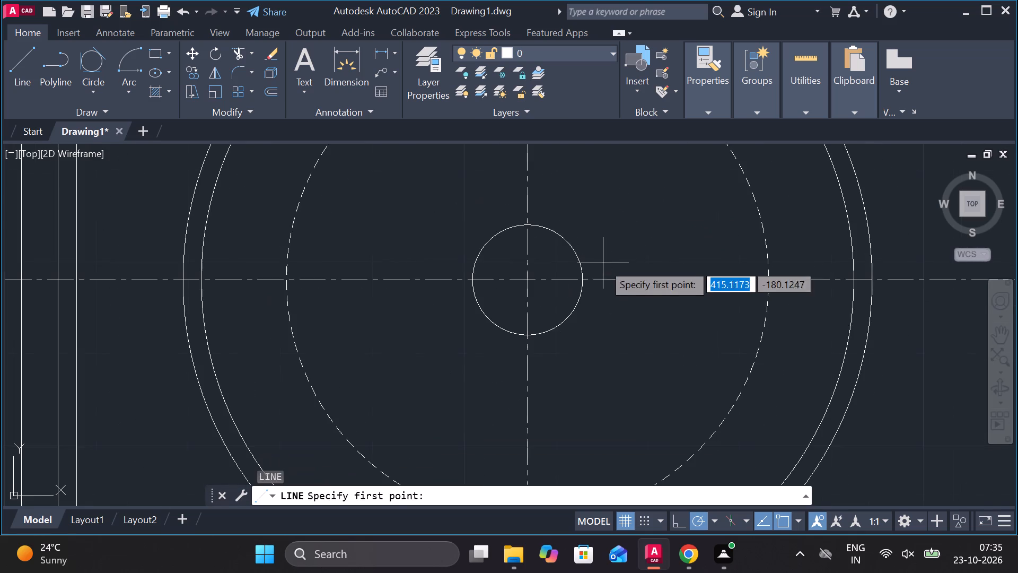
scroll(772, 277, up, 2)
click(761, 277)
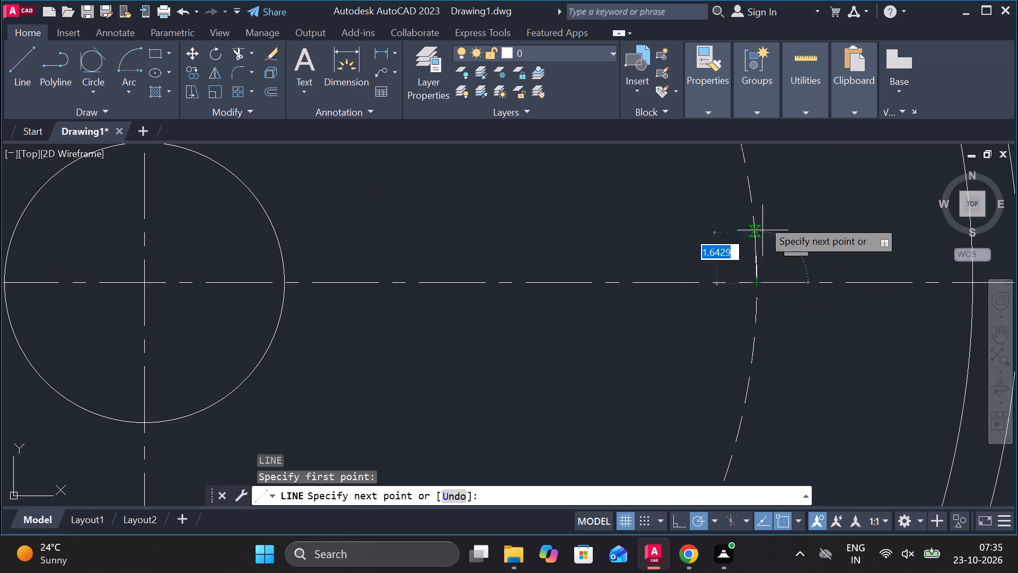
scroll(738, 193, down, 1)
middle_drag(738, 200, 728, 279)
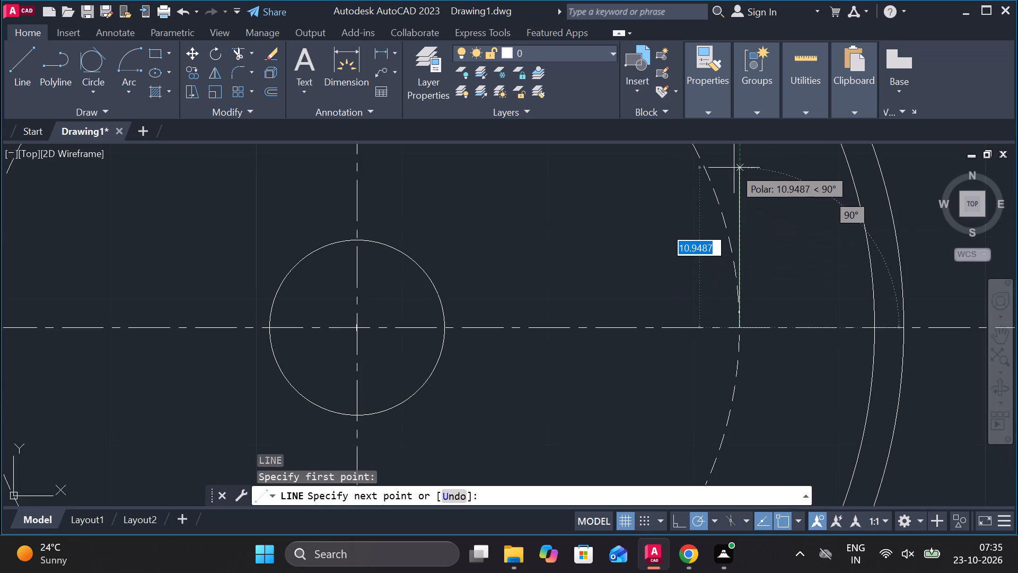
key(3)
key(Return)
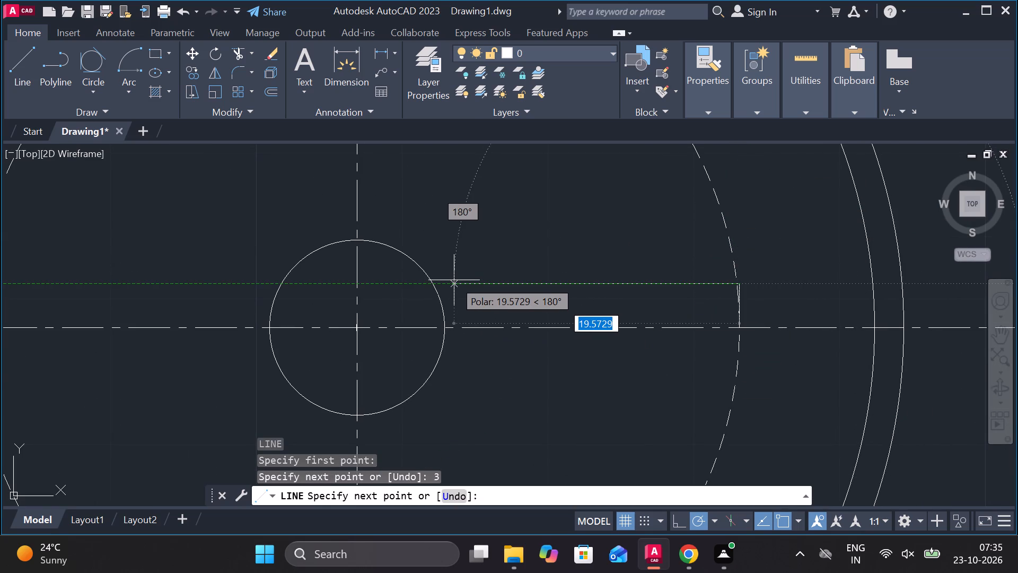
click(391, 276)
key(Escape)
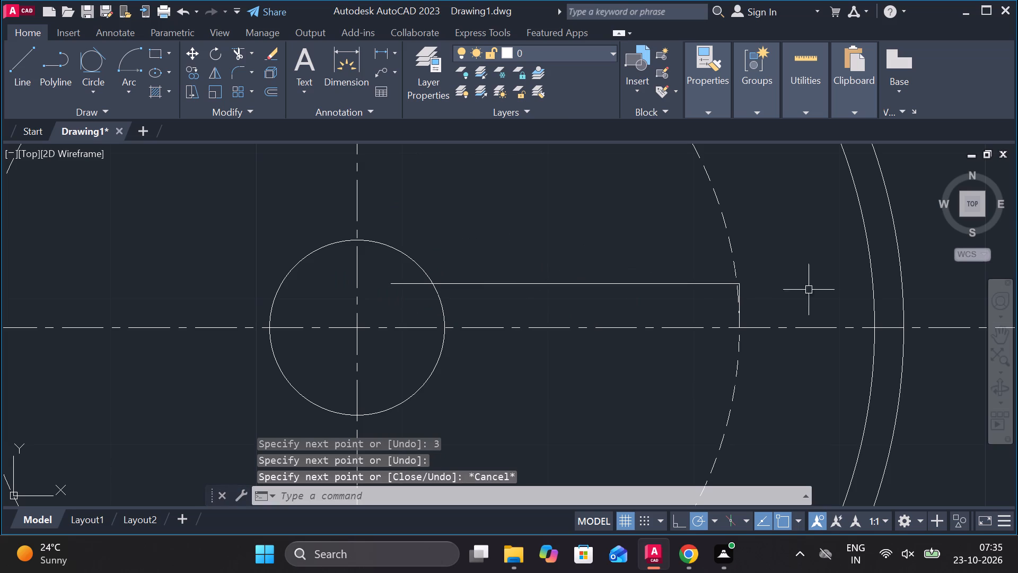
Draw a line 3 down from the dashed circle's right quadrant, continuing horizontally to a point inside the small circle.
key(l)
key(Return)
click(744, 331)
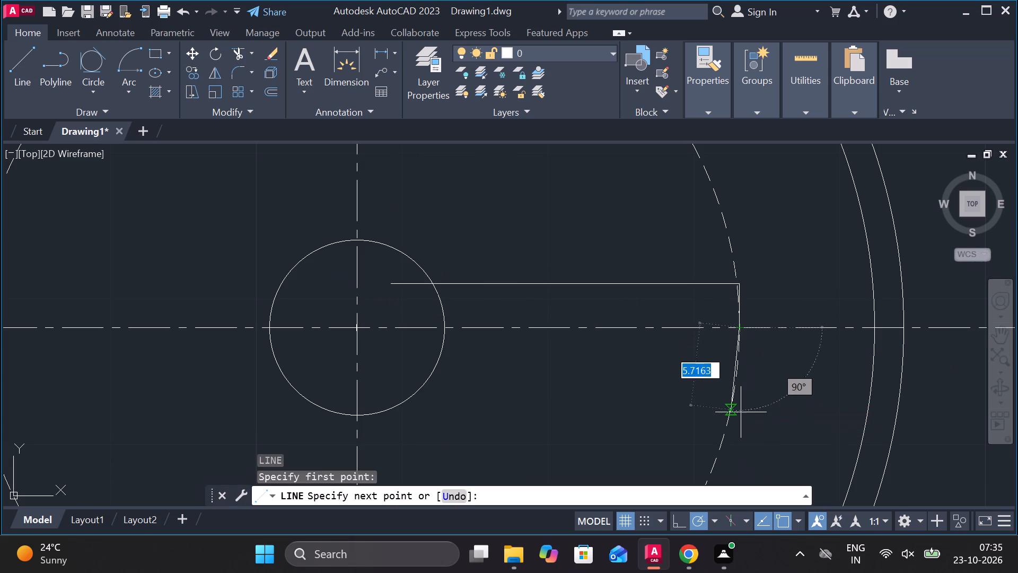
middle_drag(739, 453, 722, 380)
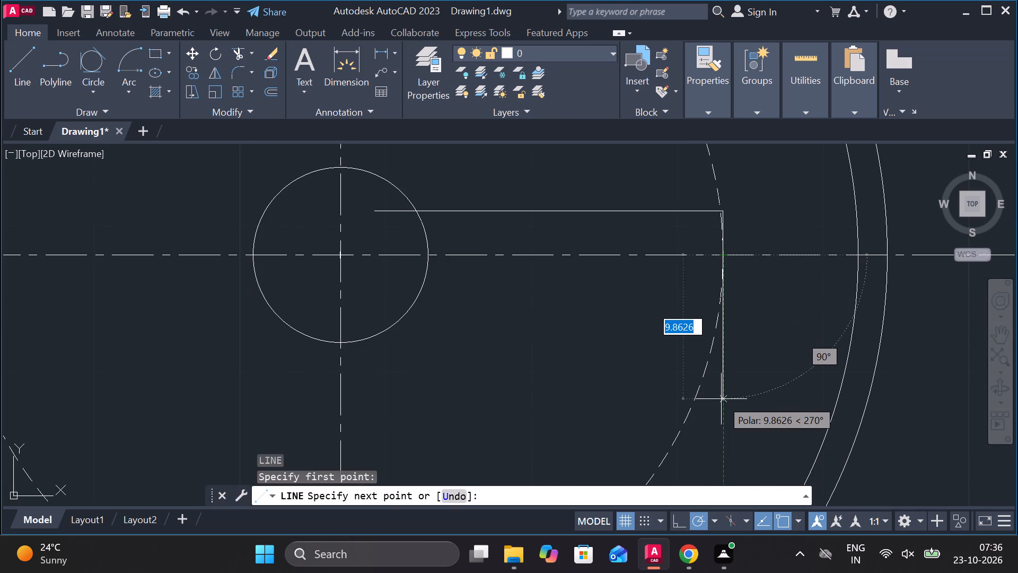
key(3)
key(Return)
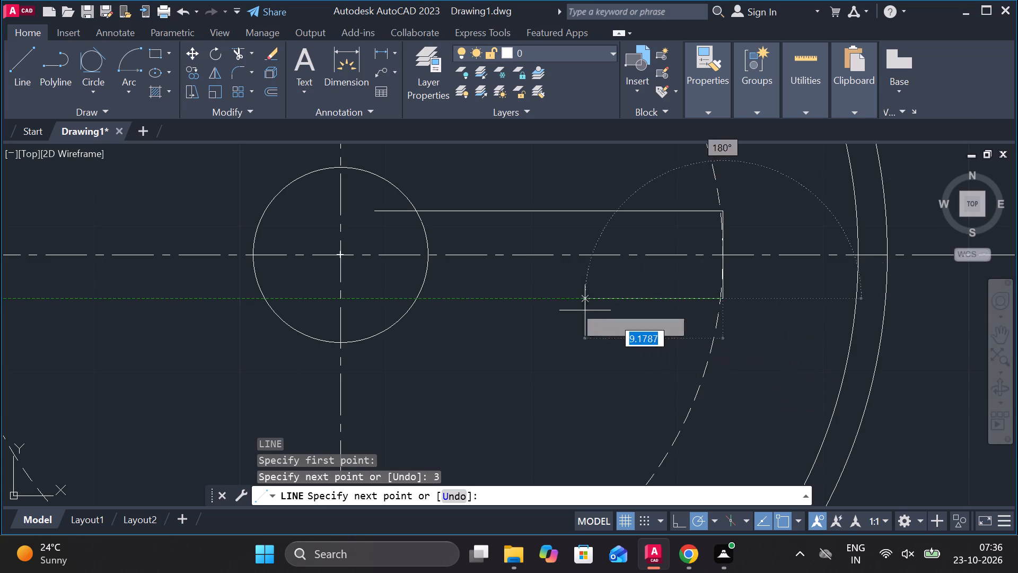
click(357, 309)
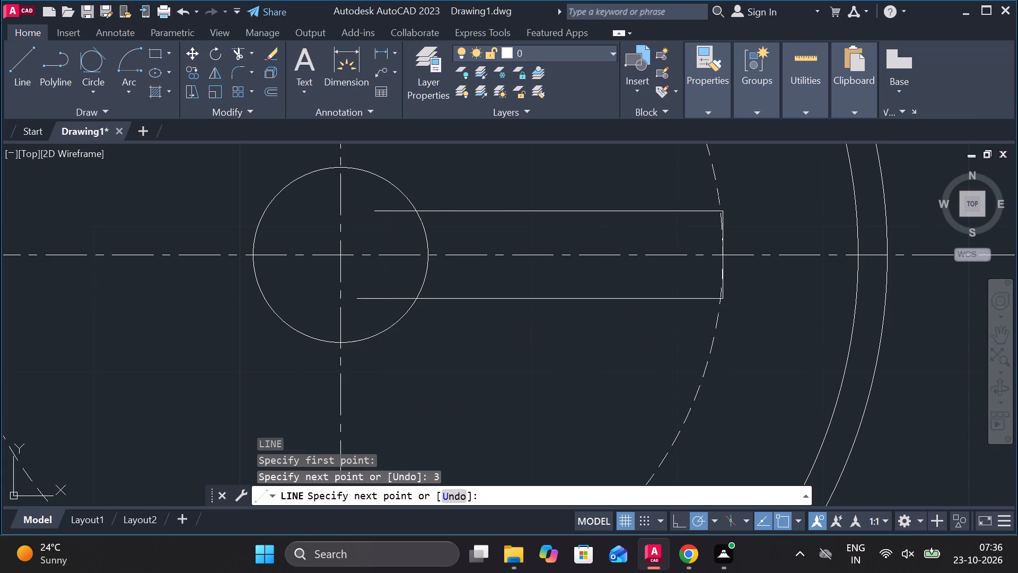
key(Escape)
Trim the lower horizontal line inside the small circle and remove the line ends and vertical segments outside the dashed circle.
text(TR)
key(space)
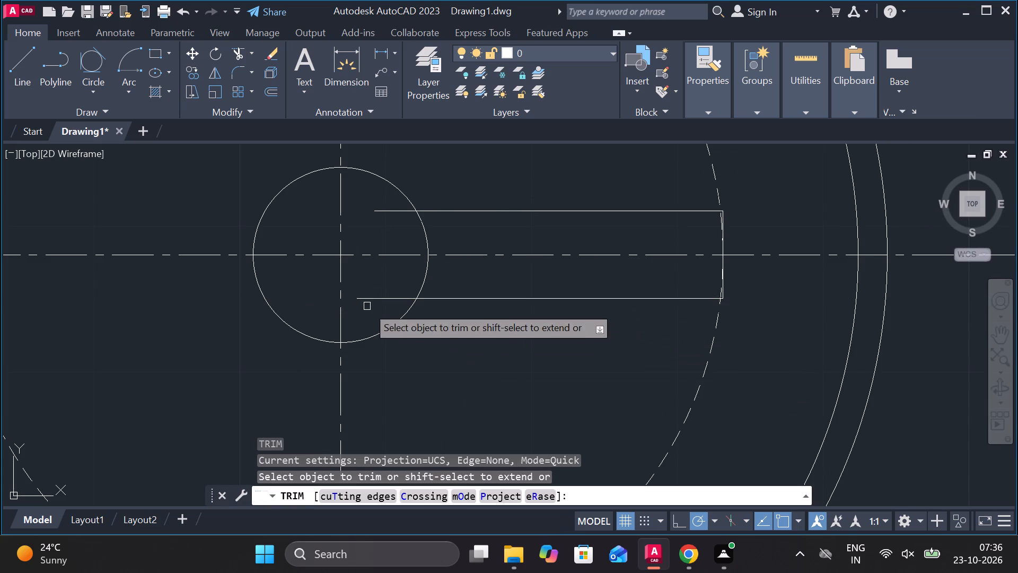
click(380, 301)
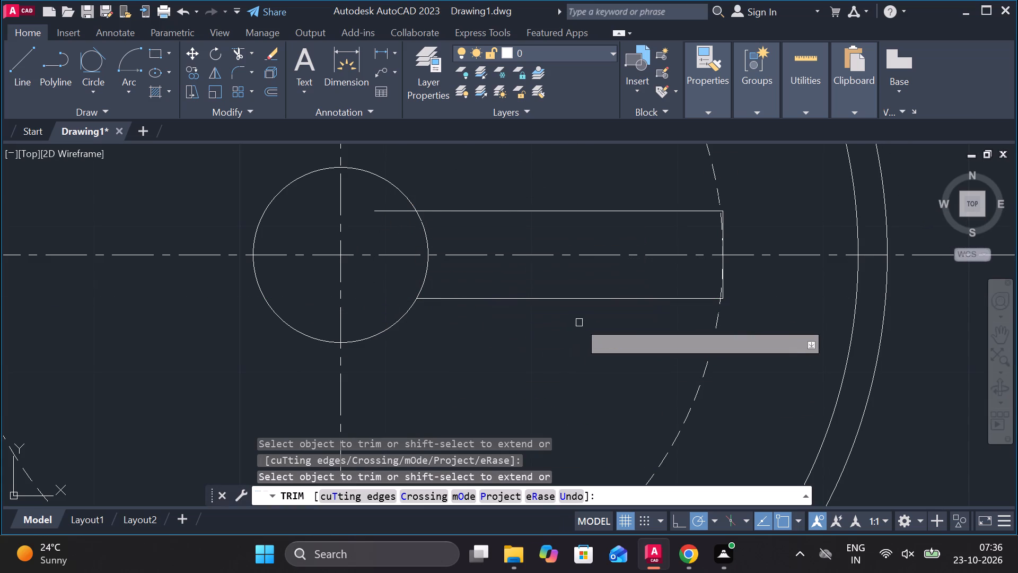
scroll(743, 299, up, 3)
middle_drag(744, 271, 741, 378)
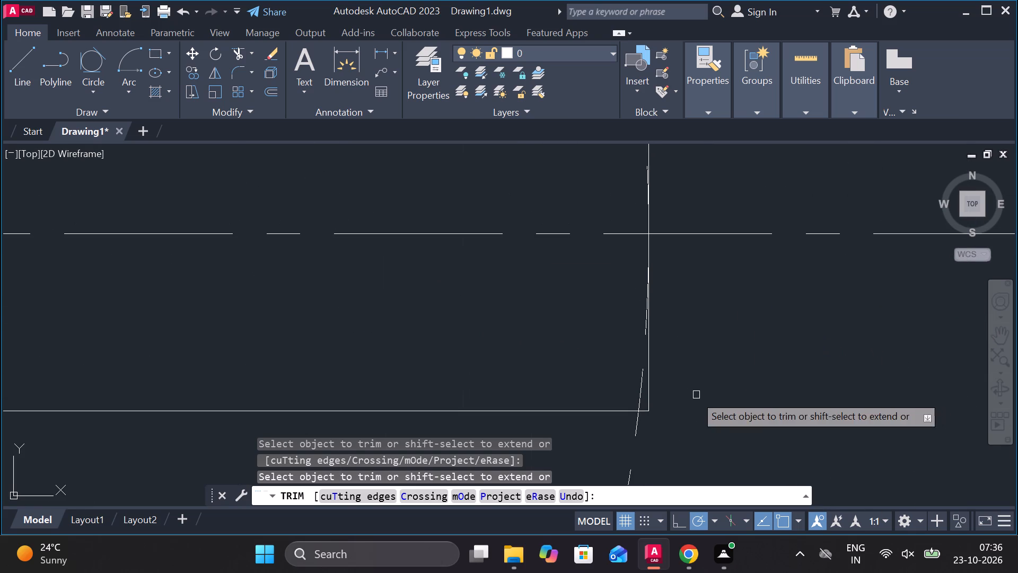
click(648, 413)
click(648, 396)
scroll(665, 379, down, 2)
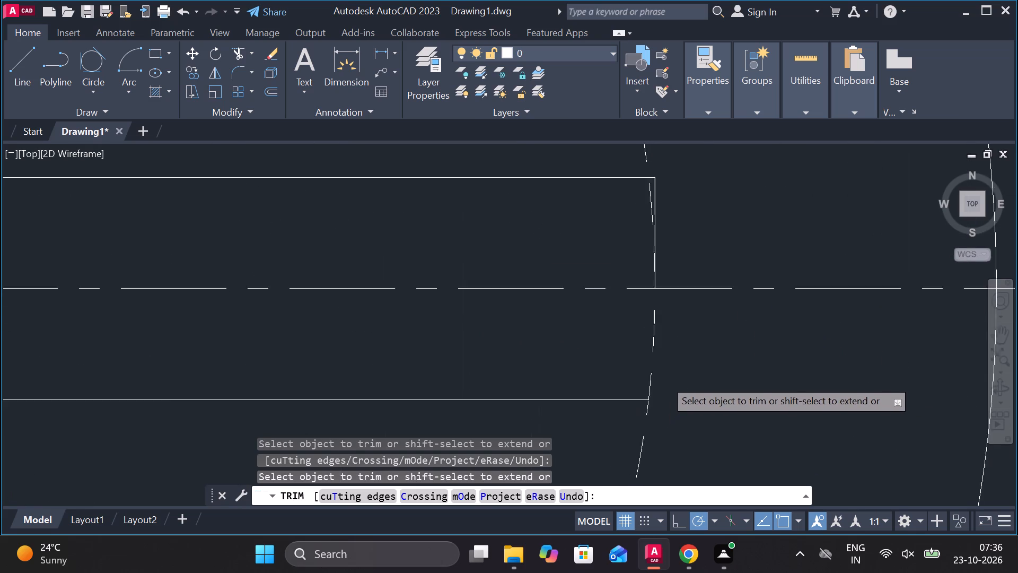
scroll(667, 238, up, 2)
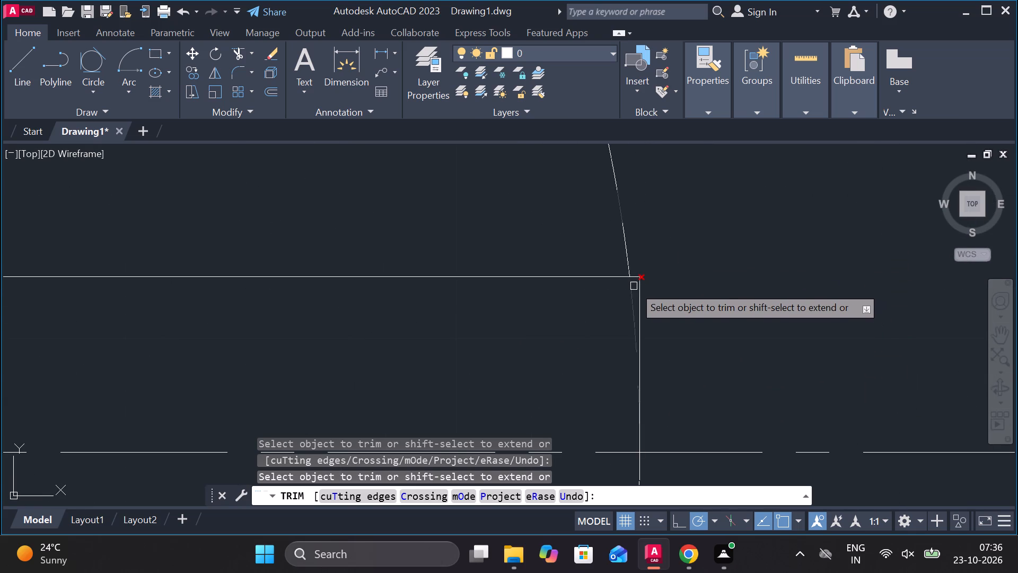
click(638, 281)
click(638, 280)
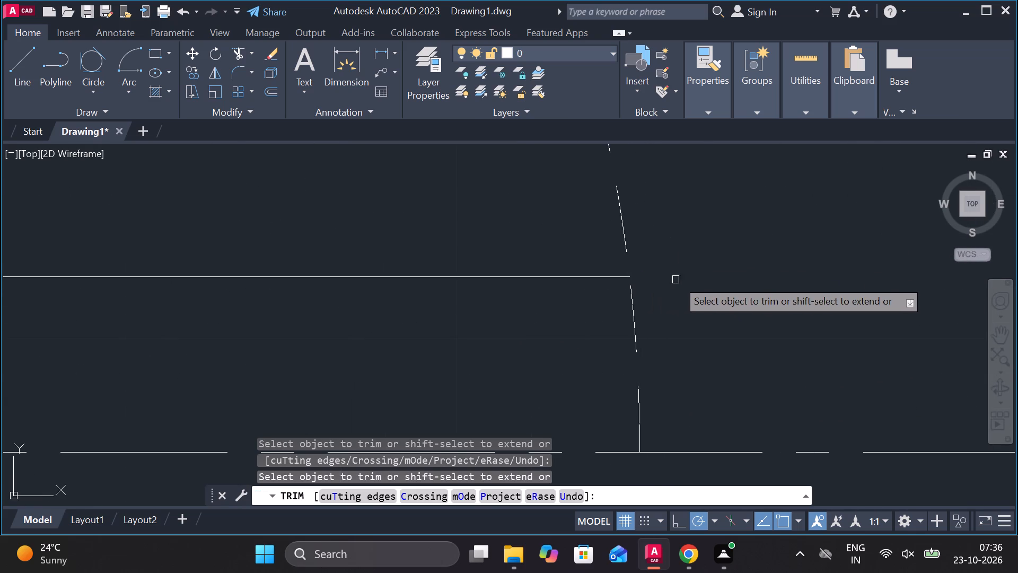
scroll(685, 283, down, 2)
scroll(720, 322, down, 1)
middle_drag(553, 373, 660, 360)
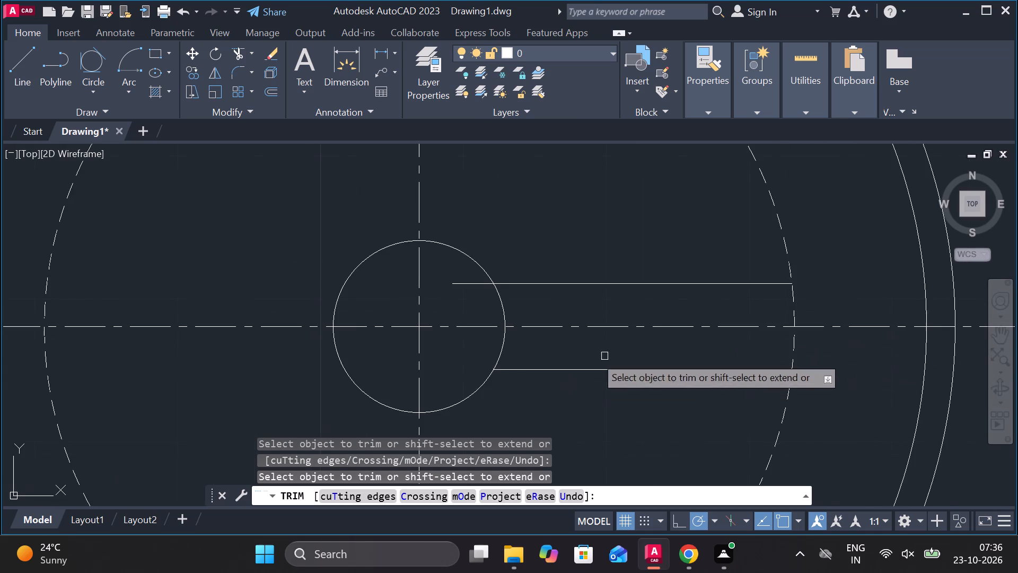
key(Escape)
Draw a vertical line inside the small circle from the upper horizontal line down to the lower line's level.
key(l)
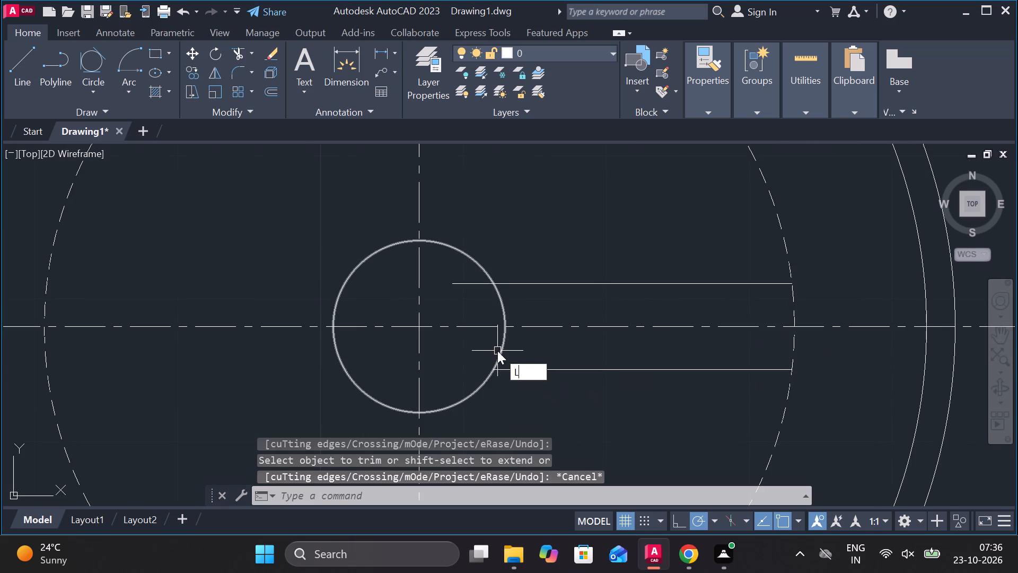
key(Return)
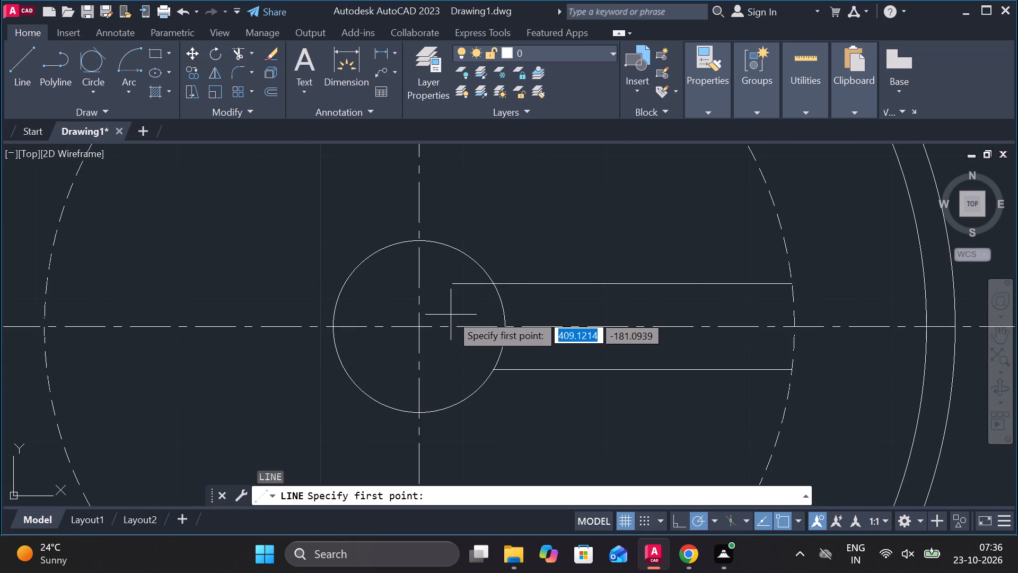
scroll(453, 304, up, 1)
click(493, 279)
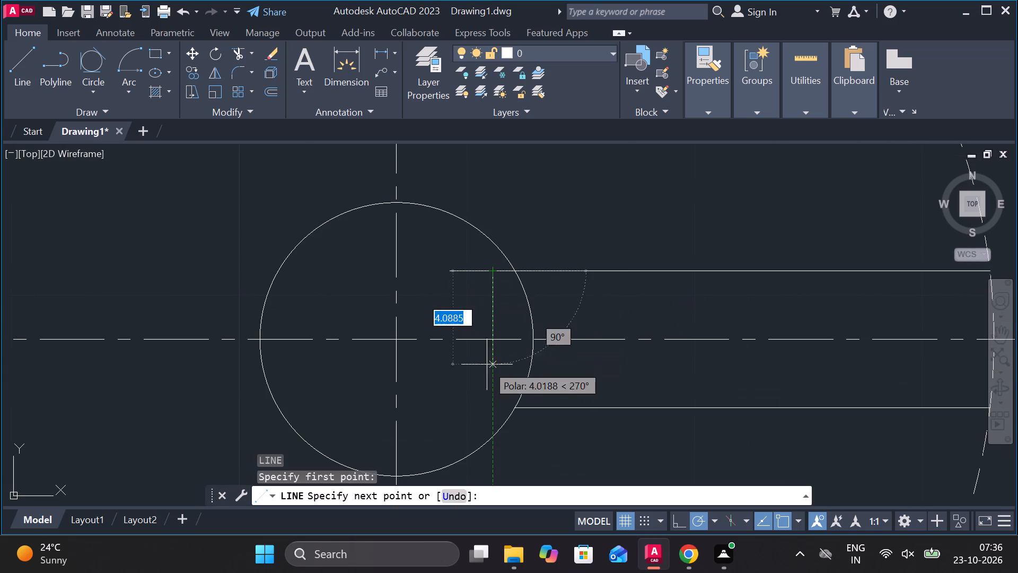
click(484, 412)
key(Escape)
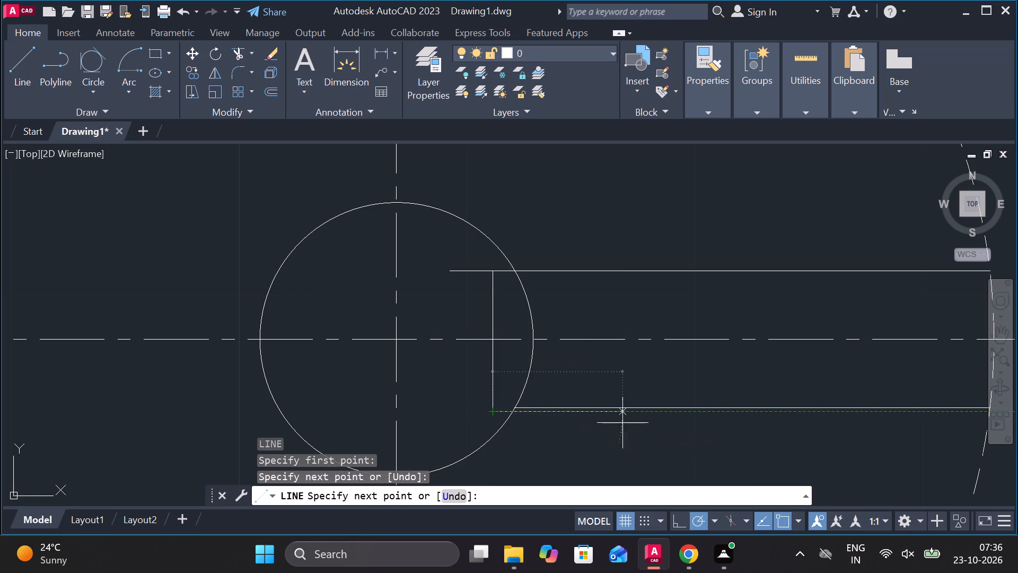
Extend the lower horizontal line into the small circle to meet the vertical line.
scroll(496, 394, up, 2)
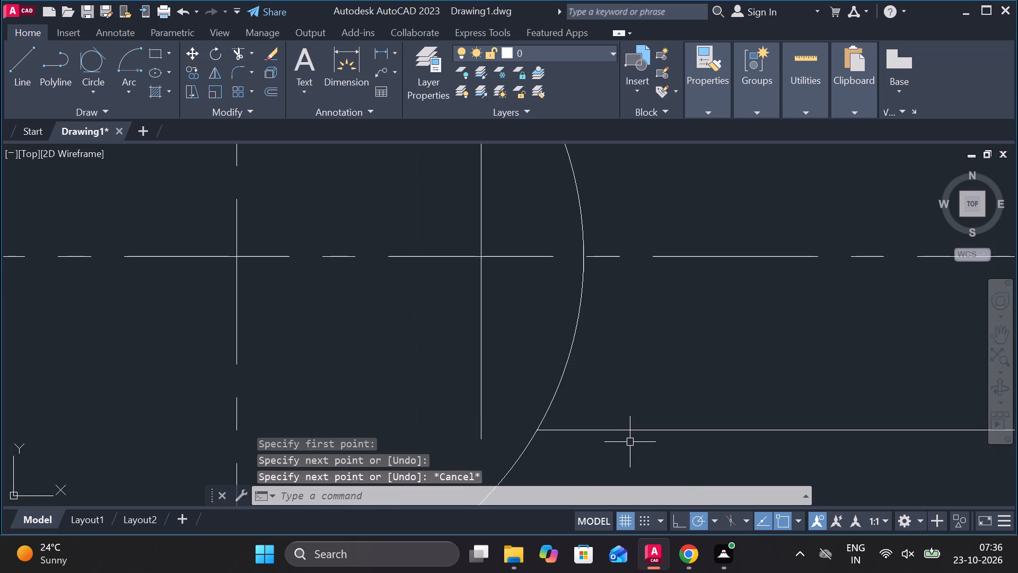
text(EX)
key(space)
click(568, 430)
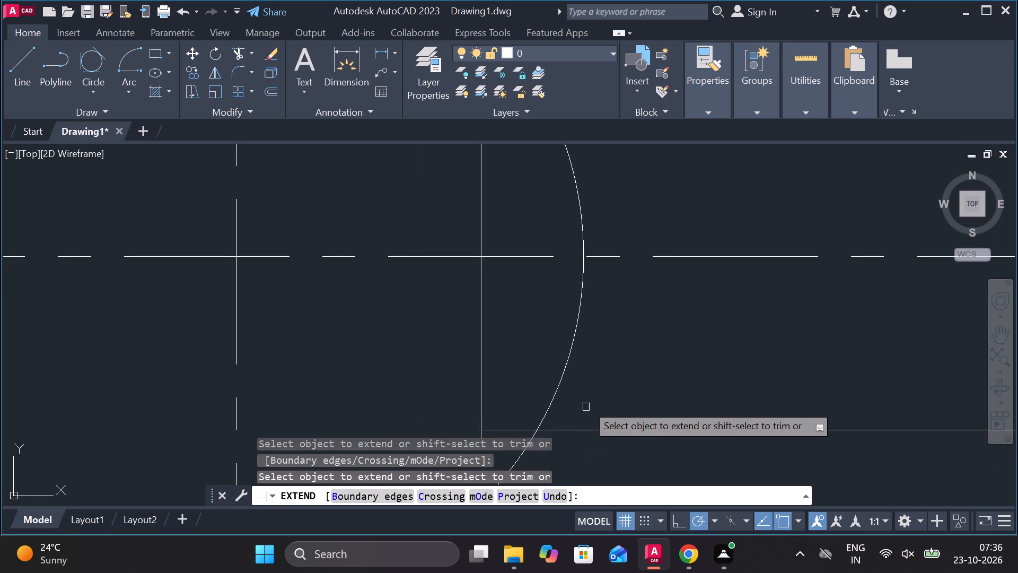
scroll(600, 375, down, 2)
key(Escape)
Trim the upper horizontal line's overhang past the vertical line and the vertical line's overhang below the lower line.
text(TR)
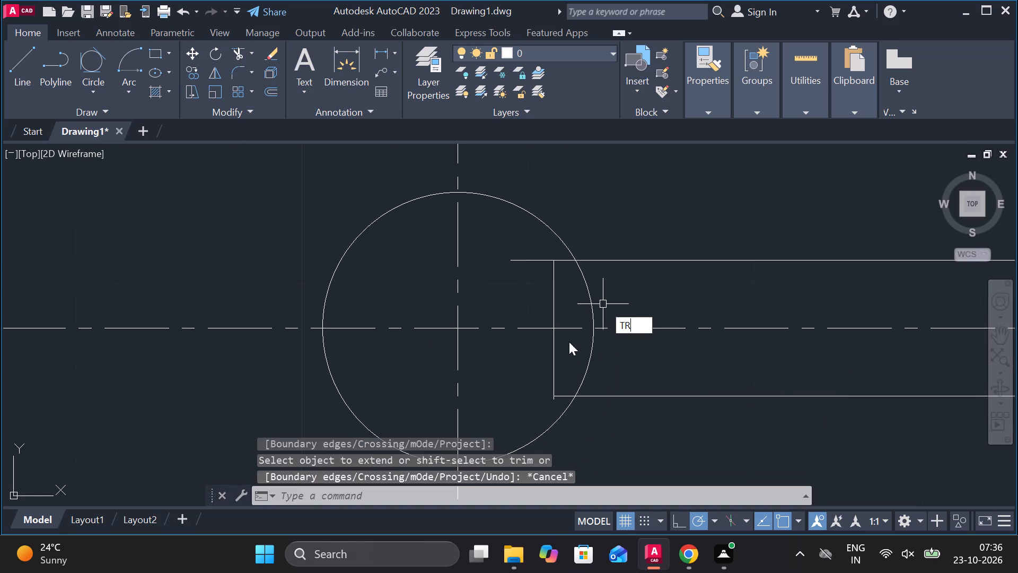
click(635, 340)
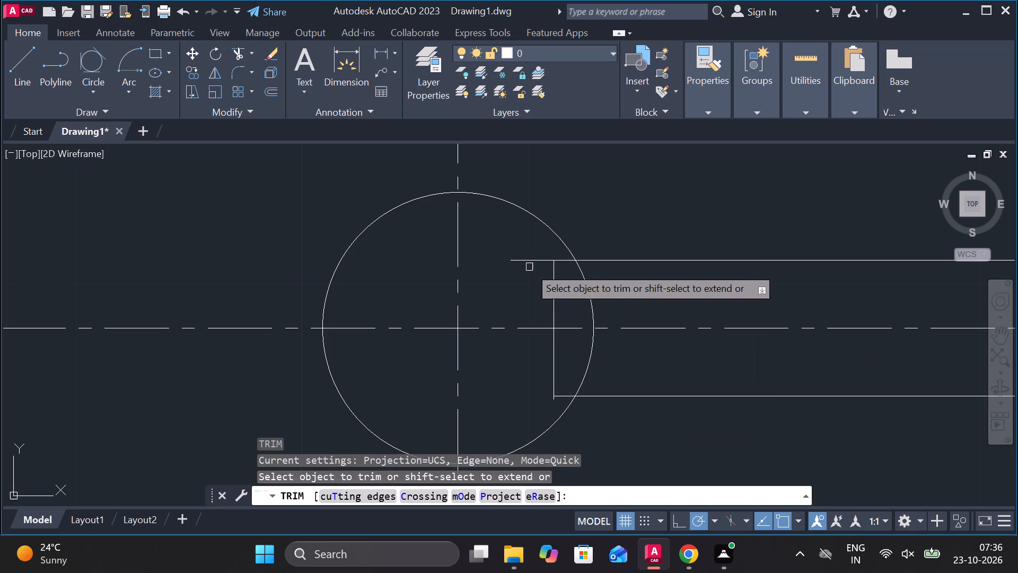
click(530, 262)
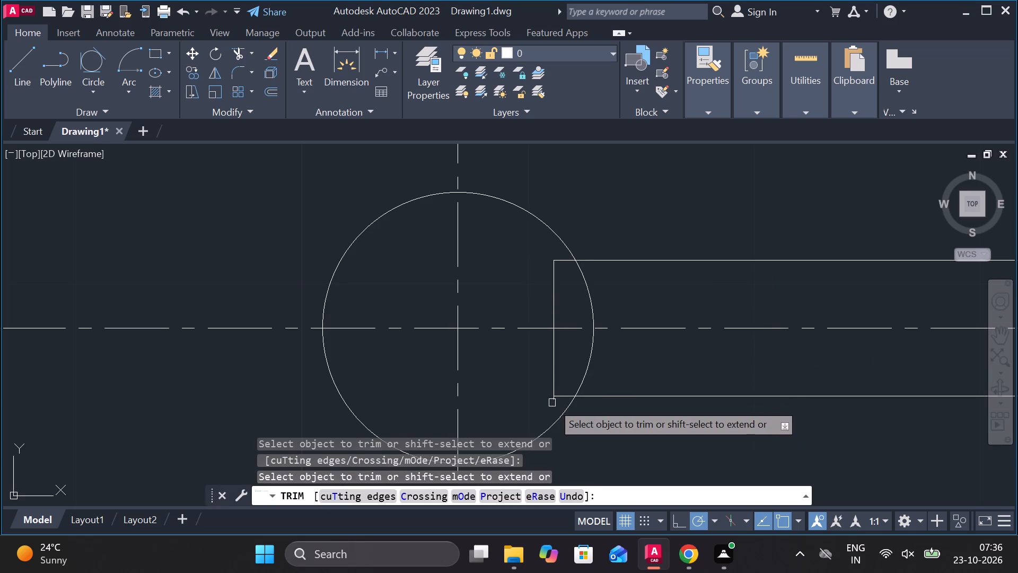
click(552, 403)
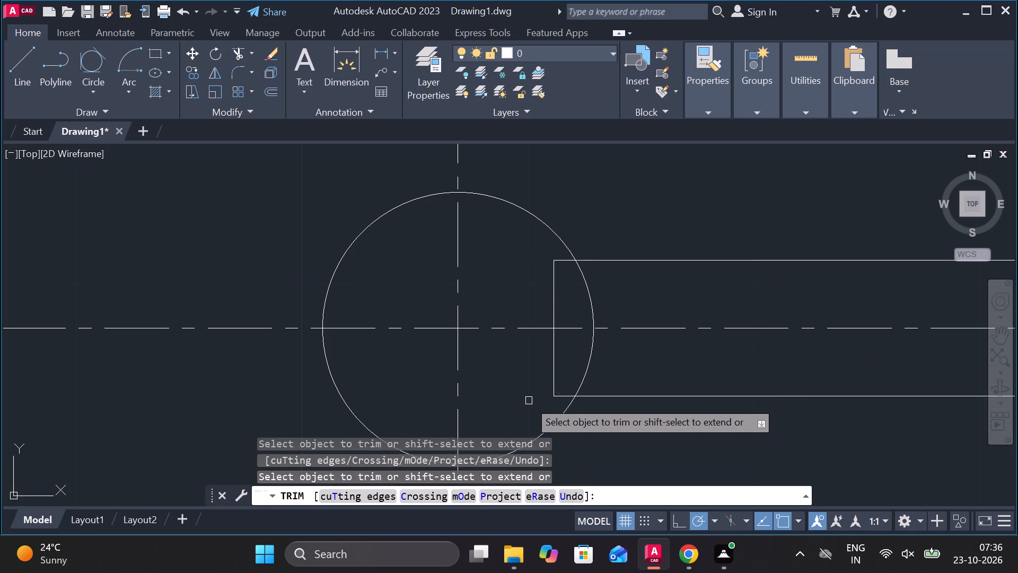
scroll(525, 389, up, 1)
key(Escape)
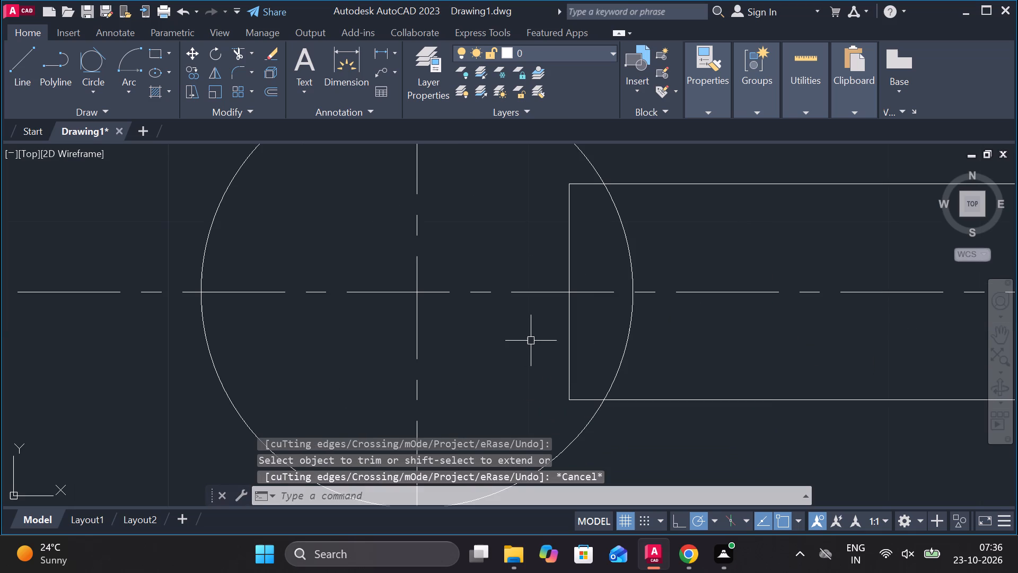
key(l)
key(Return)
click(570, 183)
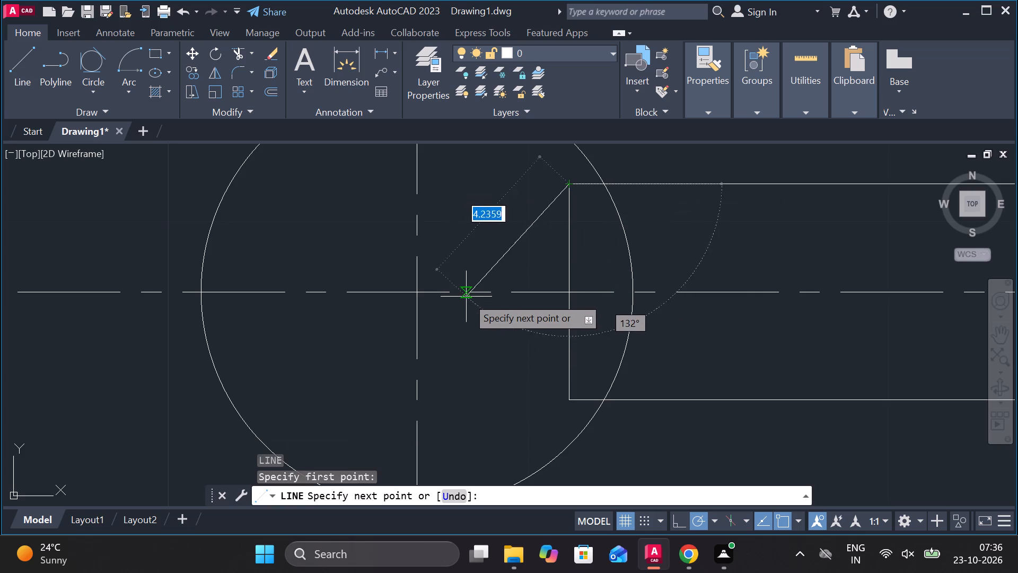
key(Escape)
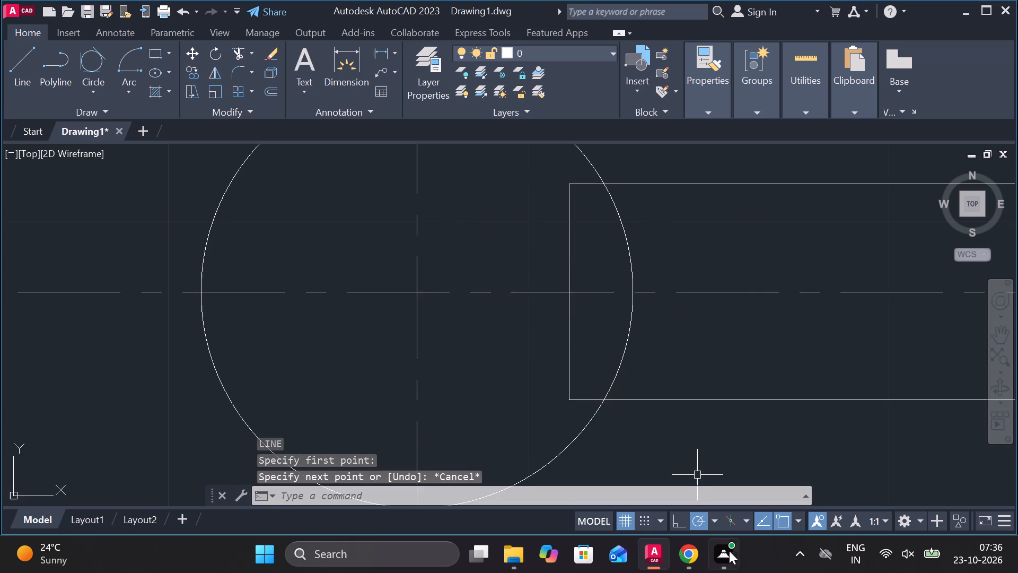
With polar tracking at 45° increments, draw two 45° lines from the vertical line's ends towards the small circle's centre, crossing at the horizontal centreline.
click(718, 520)
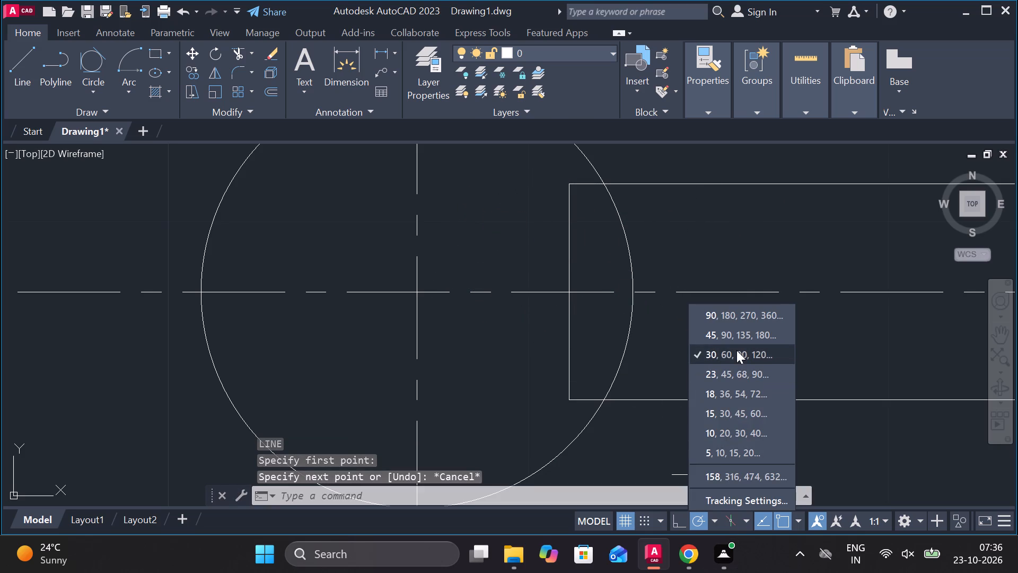
click(736, 344)
key(l)
key(Return)
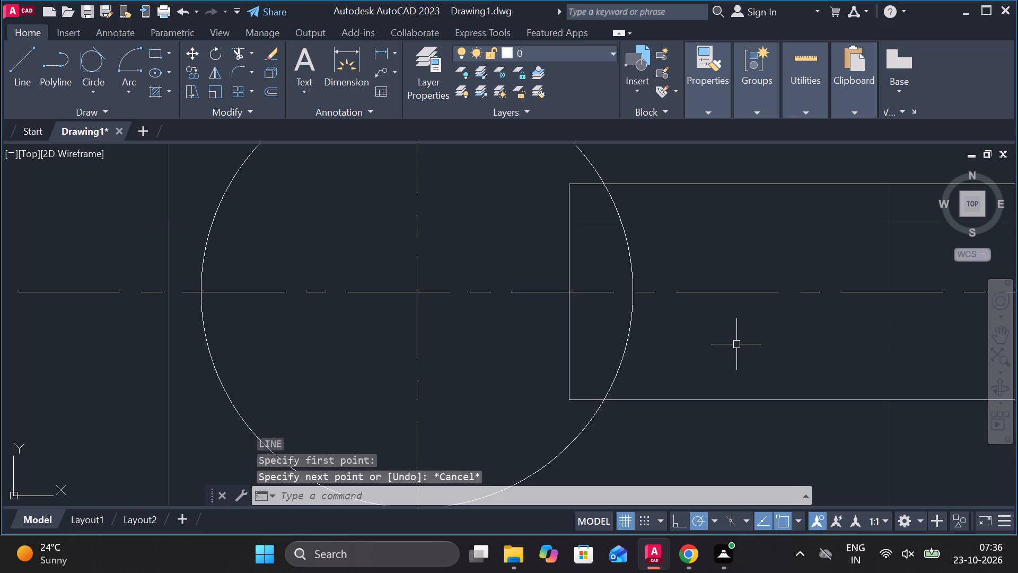
click(568, 187)
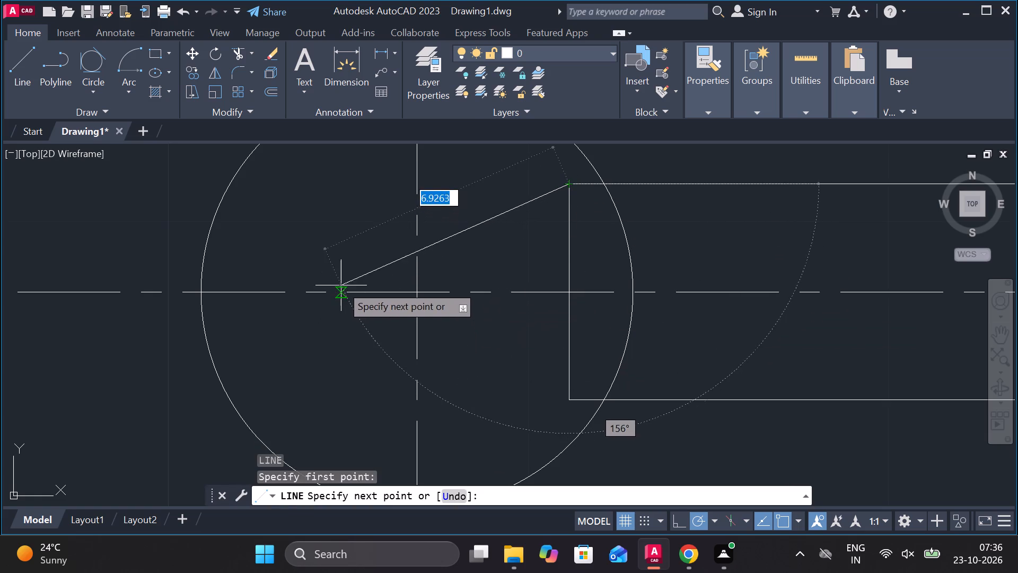
click(441, 321)
key(Escape)
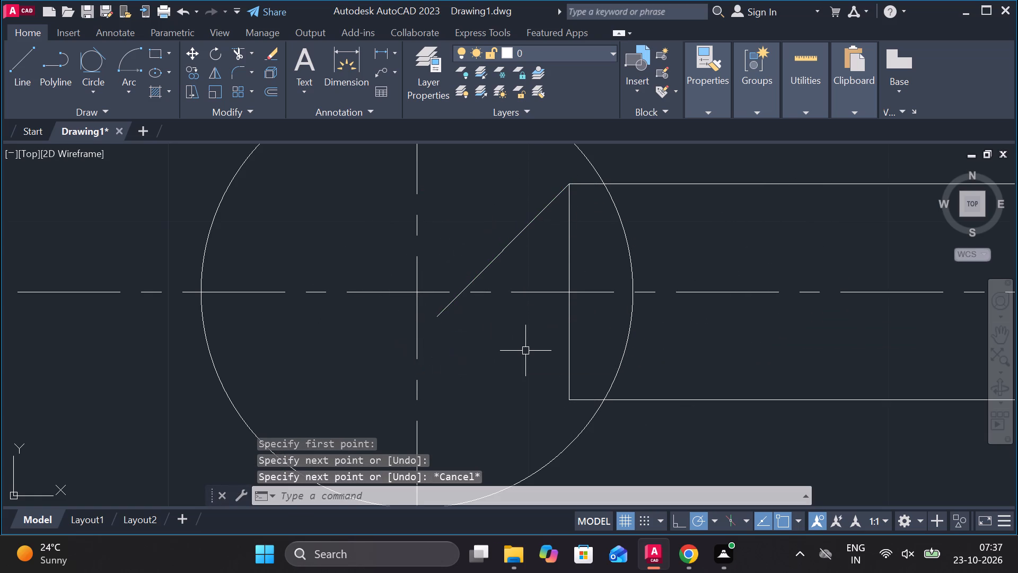
key(space)
click(566, 397)
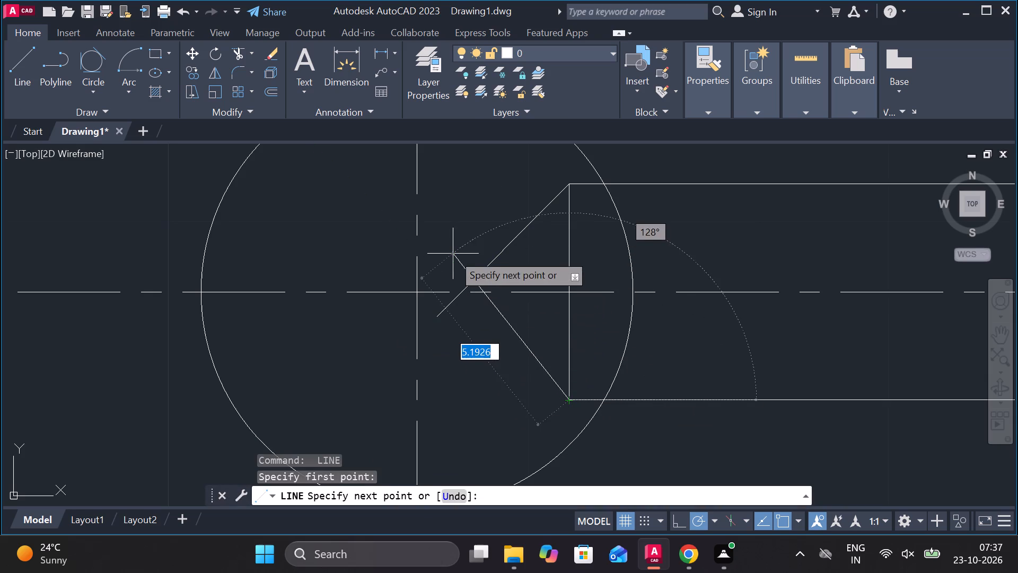
click(438, 265)
key(Escape)
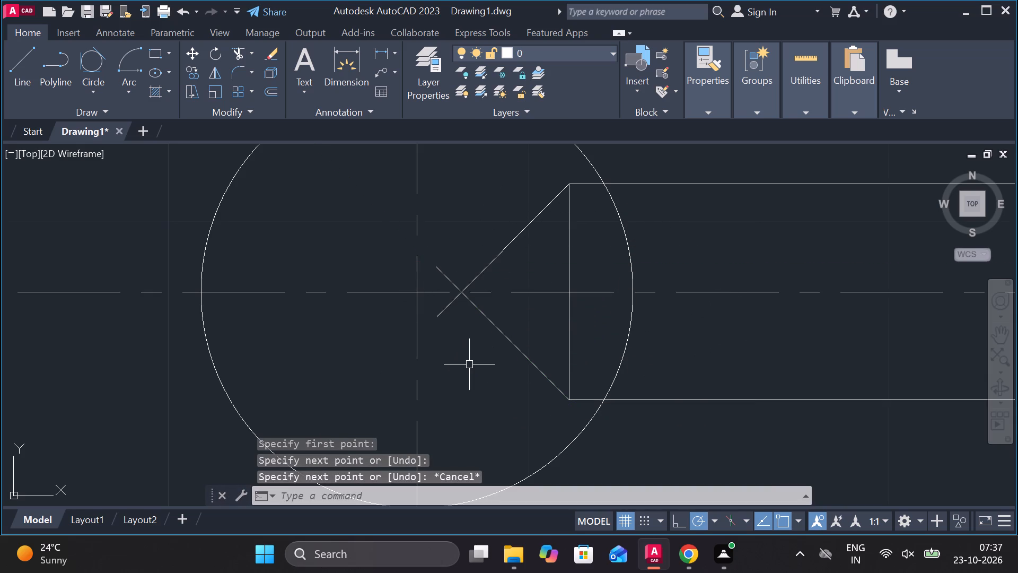
Trim the two angled lines' ends beyond their intersection to leave a pointed tip on the horizontal centreline.
text(TR)
key(space)
click(452, 286)
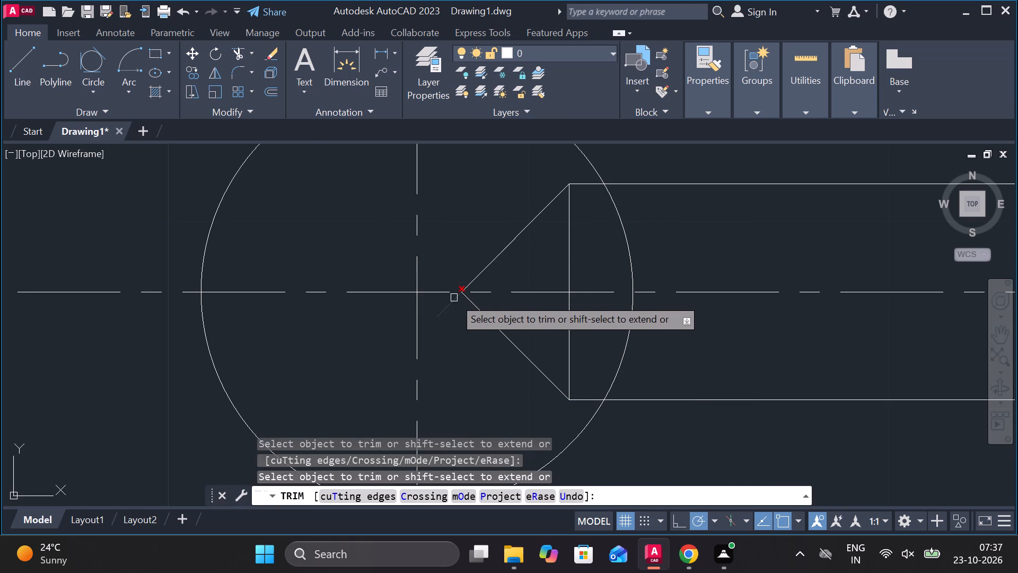
click(454, 298)
scroll(454, 316, down, 1)
scroll(494, 387, down, 3)
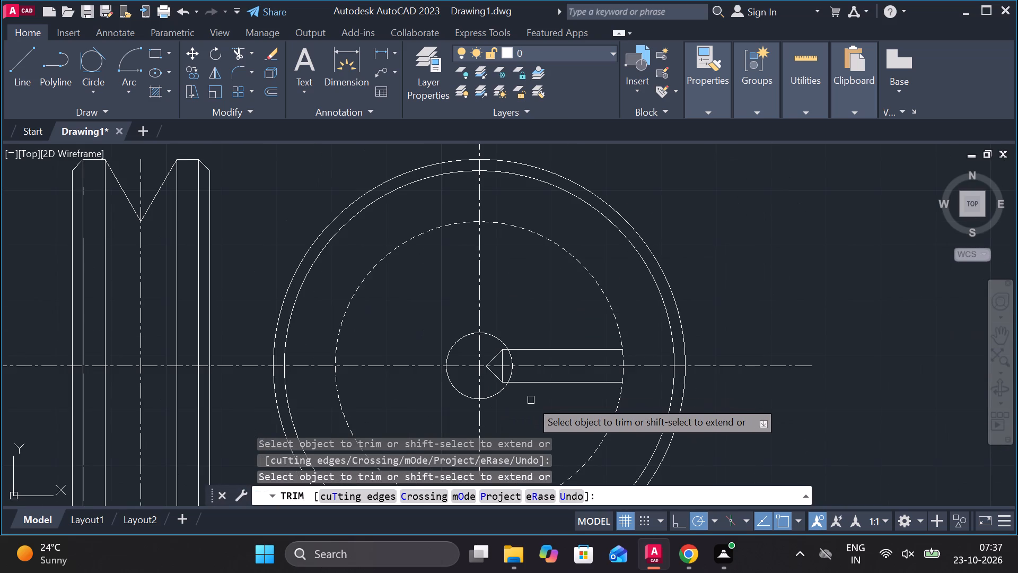
scroll(532, 401, up, 1)
middle_drag(529, 401, 505, 401)
key(Escape)
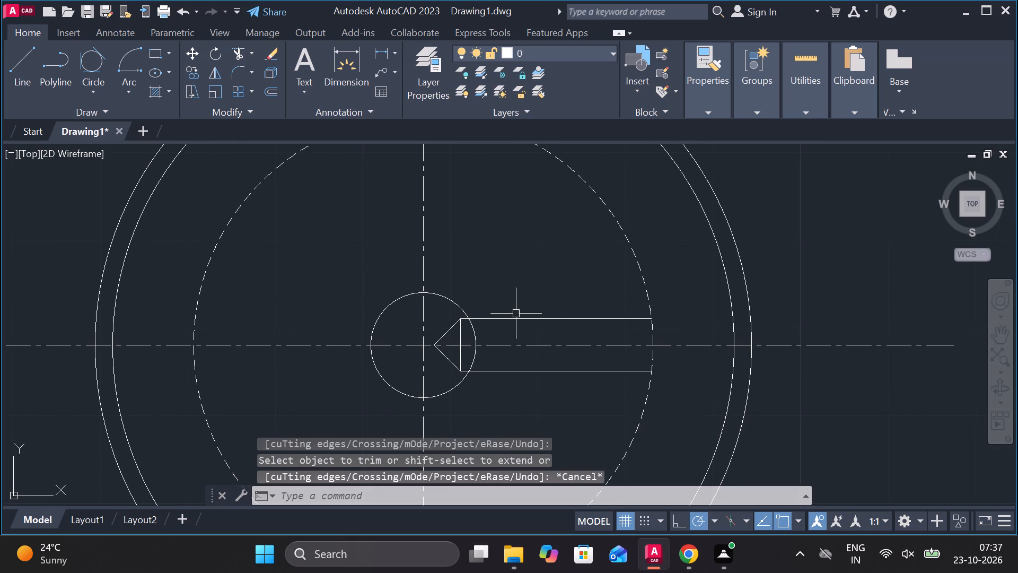
Offset the upper and lower horizontal lines of the radial hole 0.75 inward towards the centreline.
click(516, 315)
key(o)
key(Return)
key(Return)
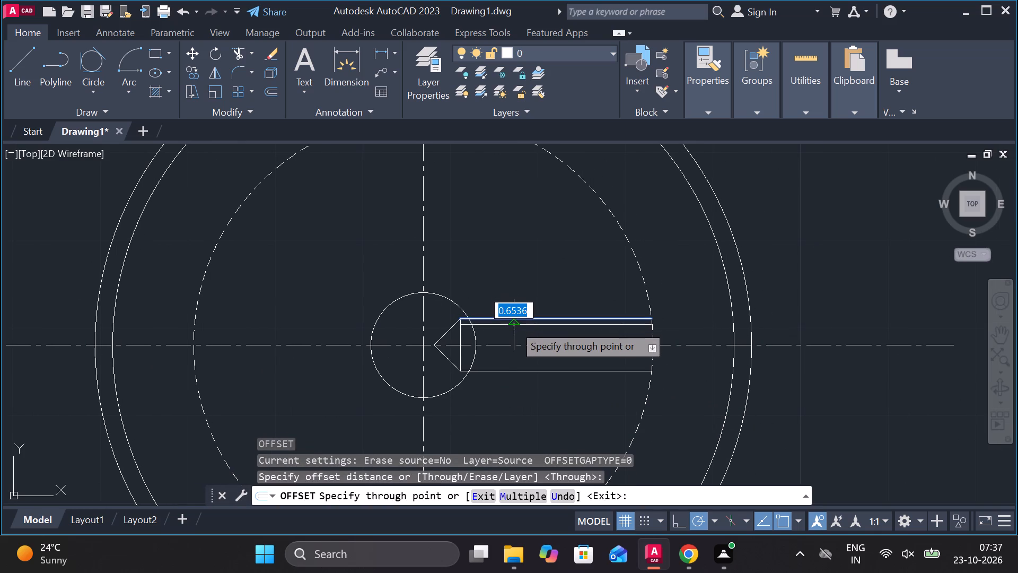
scroll(514, 325, up, 3)
key(period)
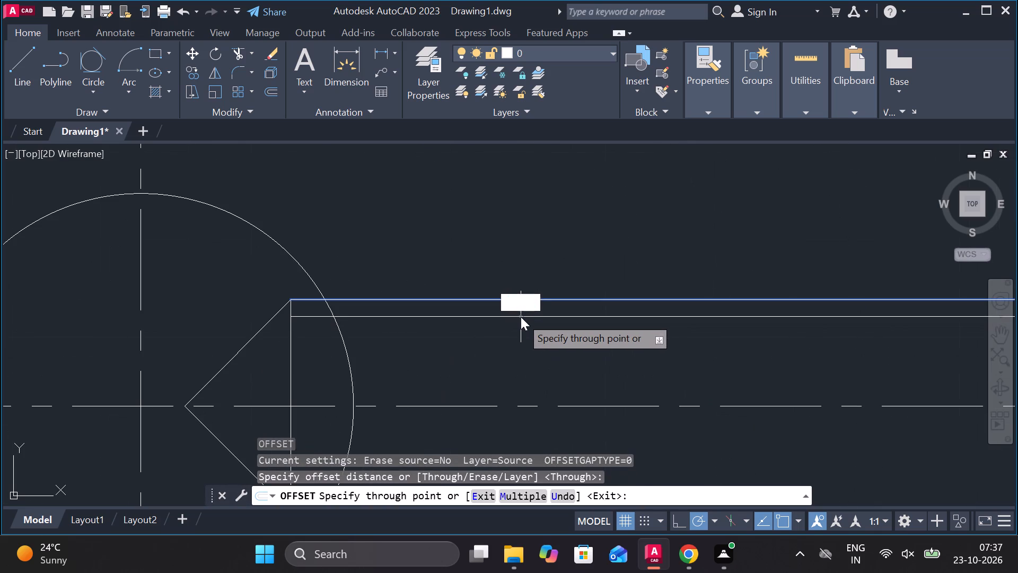
text(75)
key(space)
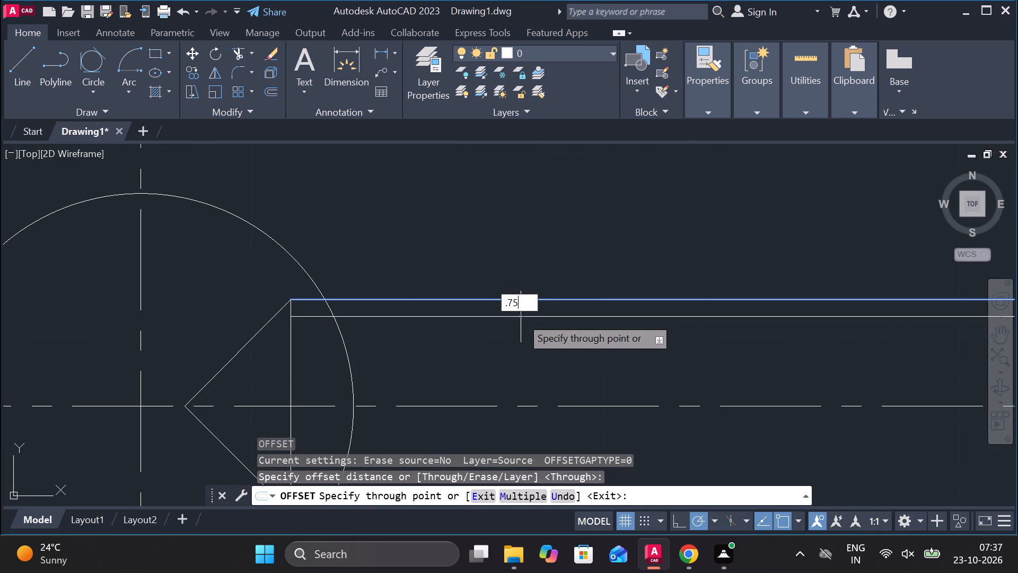
scroll(533, 332, down, 2)
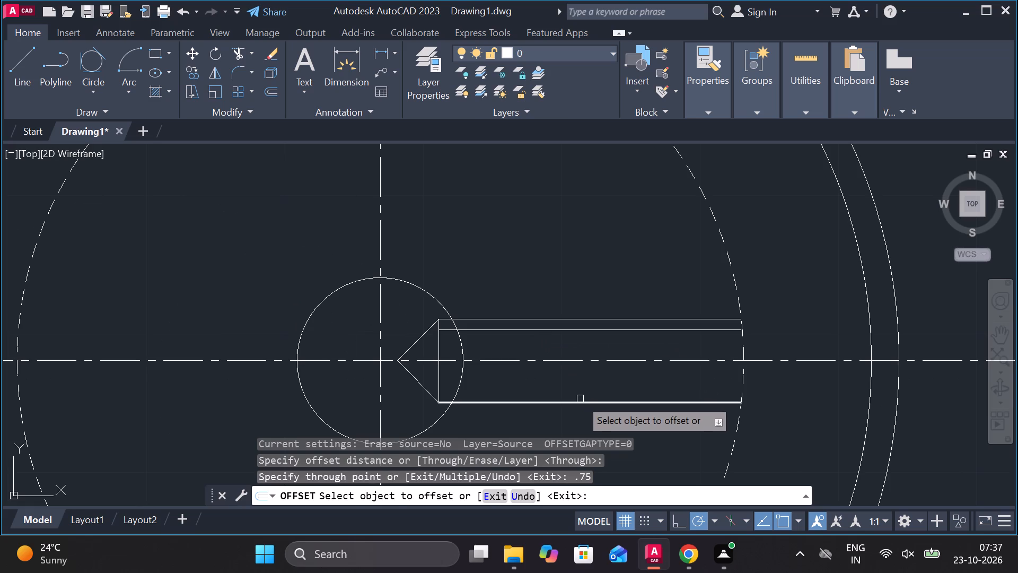
click(580, 399)
key(period)
text(75)
key(Return)
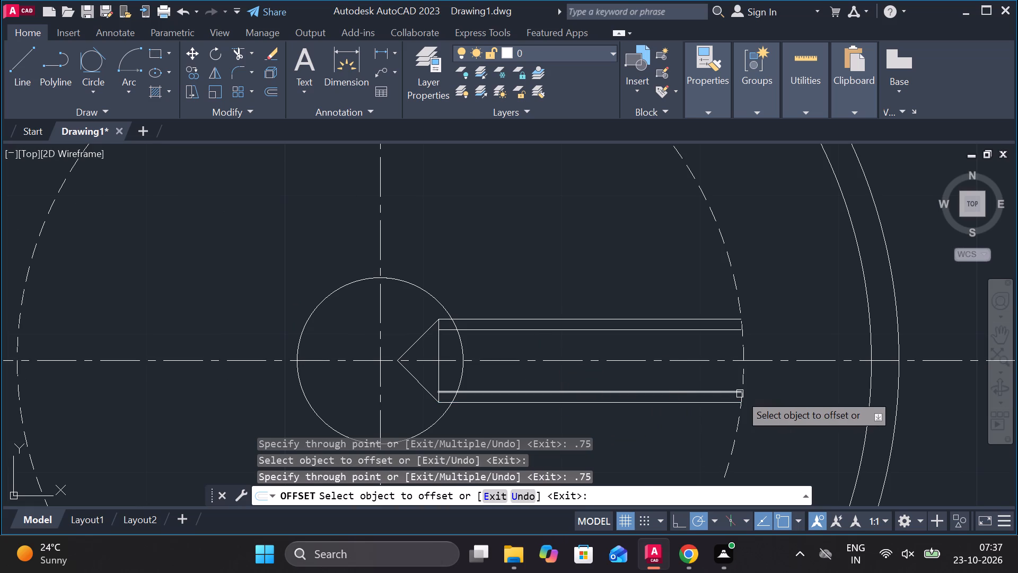
scroll(740, 394, up, 1)
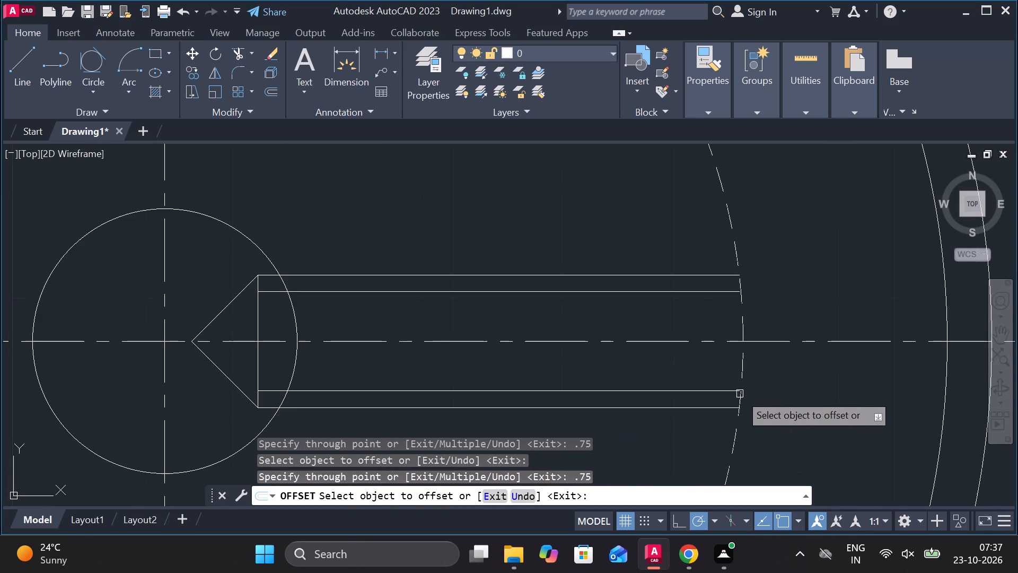
Draw a vertical line across the radial hole near its outer end, from the upper to the lower outer line, just inside the dashed circle.
key(Escape)
key(l)
key(Return)
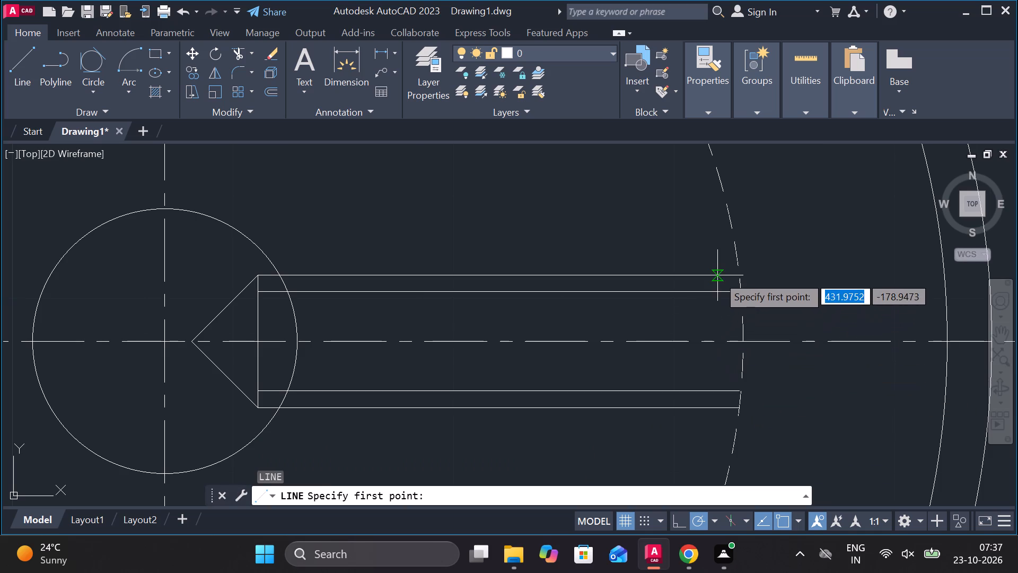
click(717, 275)
click(721, 412)
key(Escape)
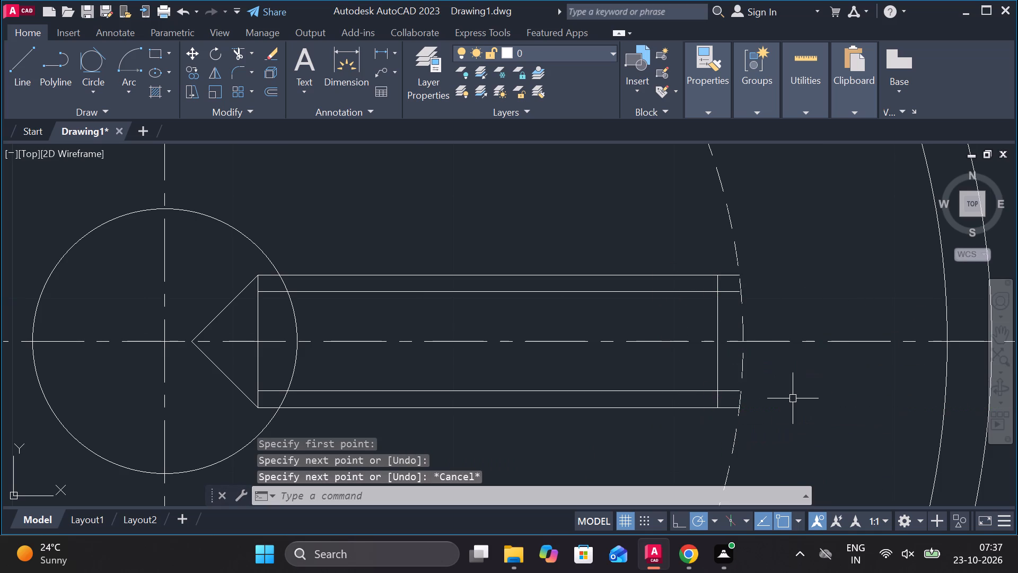
Trim the two inner offset lines where they extend past the new vertical line towards the dashed circle.
text(TR)
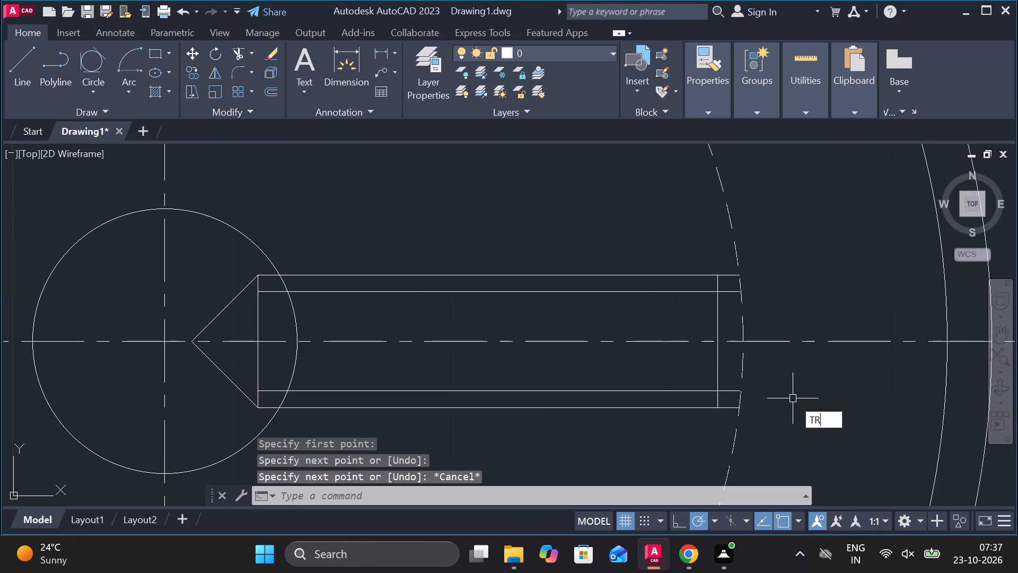
key(space)
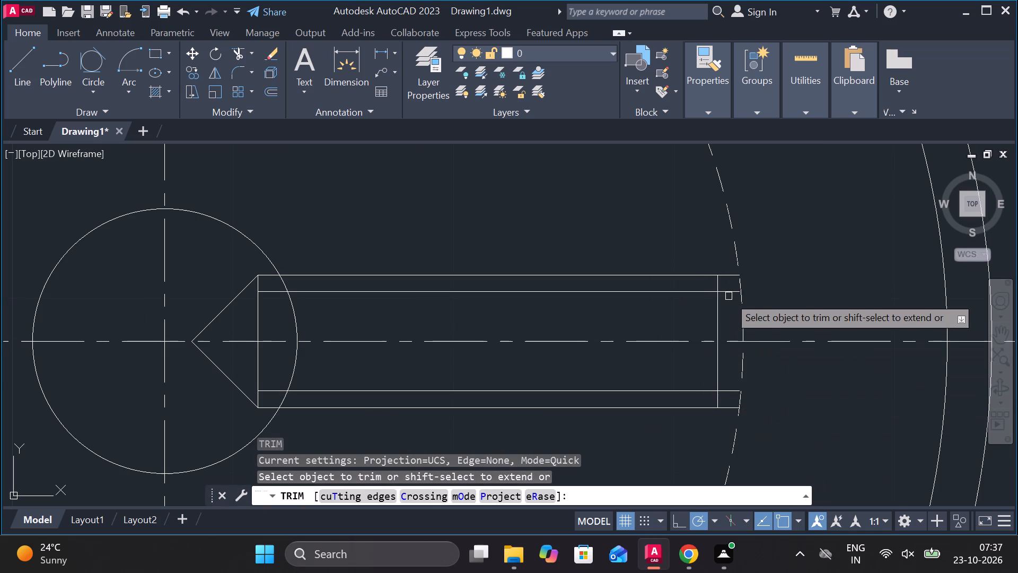
click(729, 296)
click(733, 289)
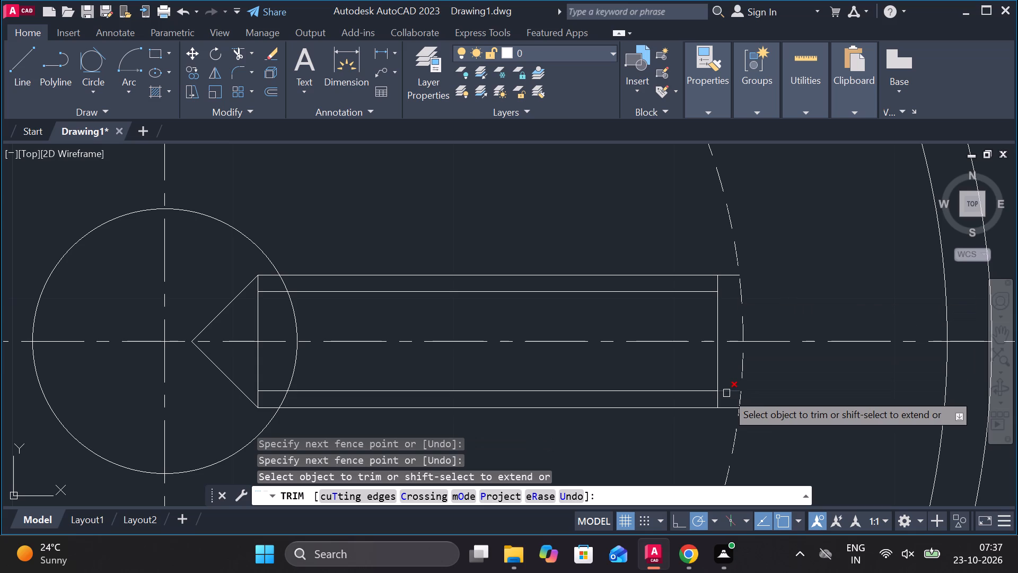
click(726, 393)
scroll(758, 393, down, 2)
key(Escape)
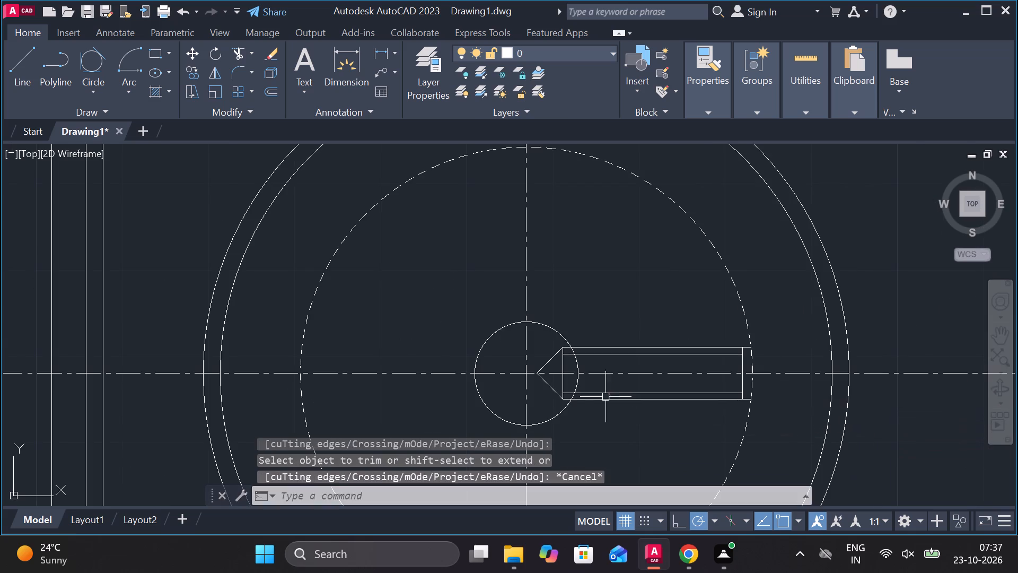
Change the linetype of all the radial hole's lines, including the conical tip and both vertical lines, to DASHED.
scroll(551, 360, up, 2)
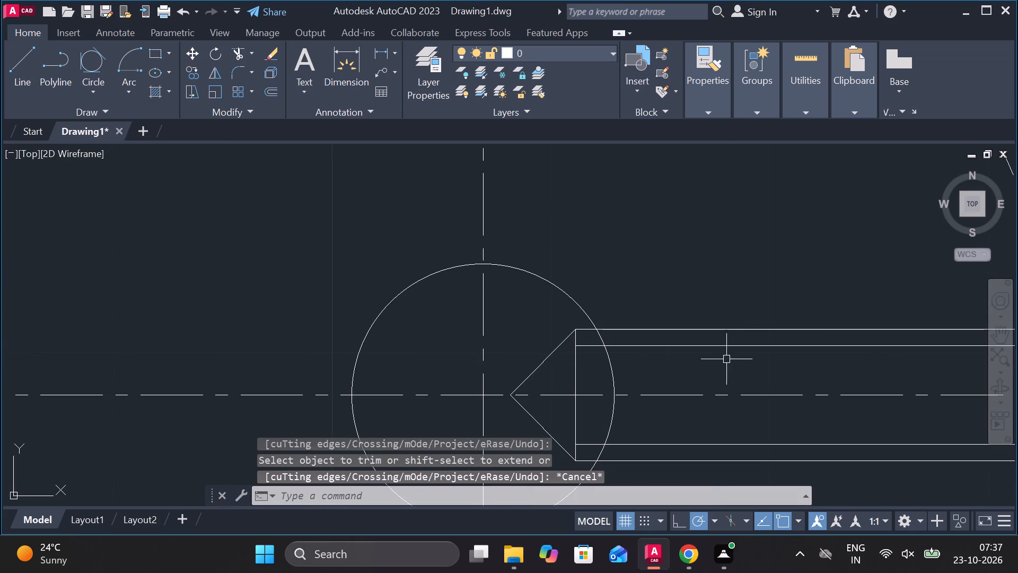
click(727, 359)
click(684, 283)
click(583, 360)
click(530, 348)
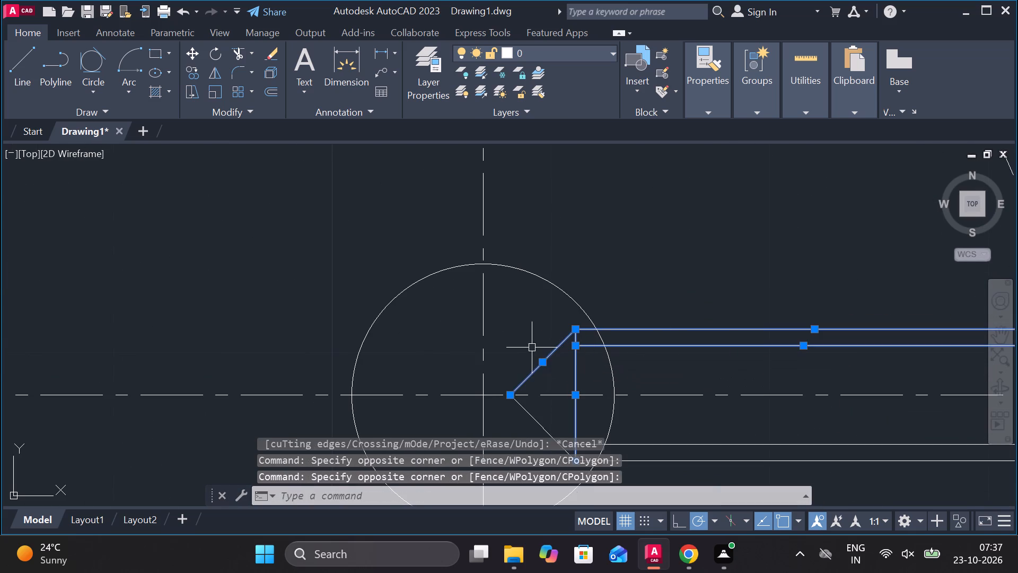
middle_drag(662, 445, 642, 334)
click(679, 367)
click(670, 339)
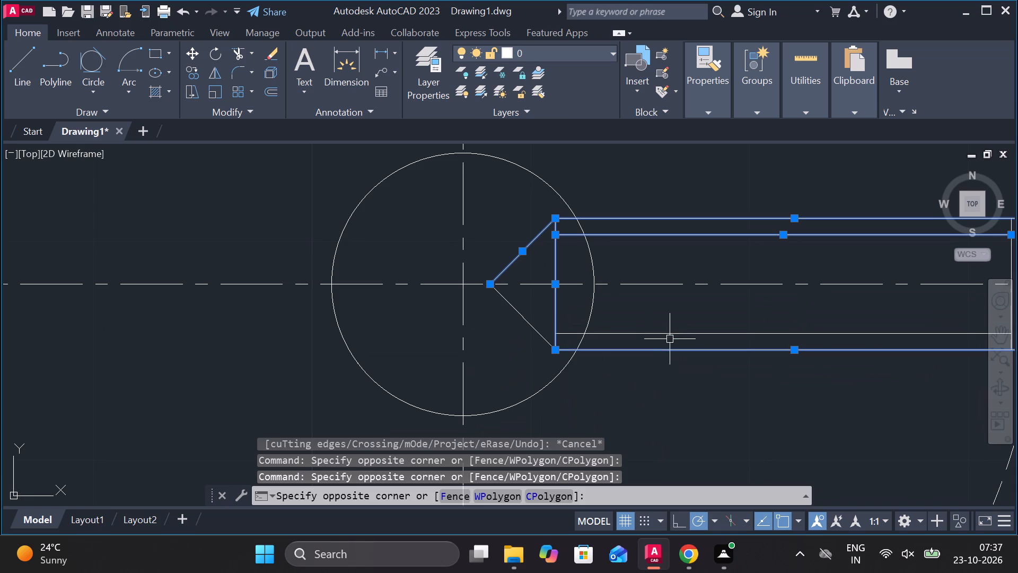
click(638, 333)
click(524, 325)
scroll(524, 331, down, 2)
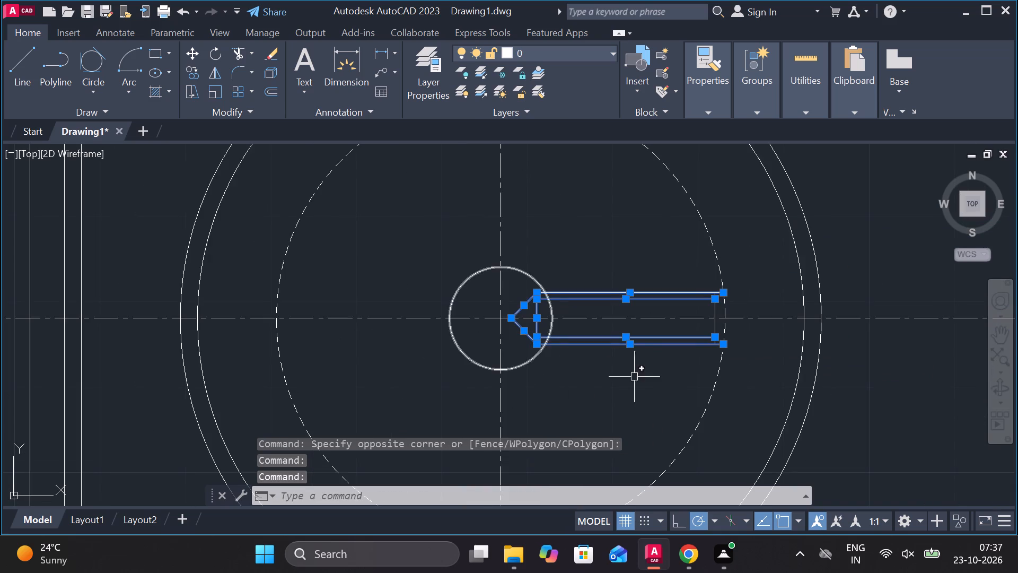
scroll(714, 308, up, 3)
click(705, 308)
scroll(705, 308, down, 2)
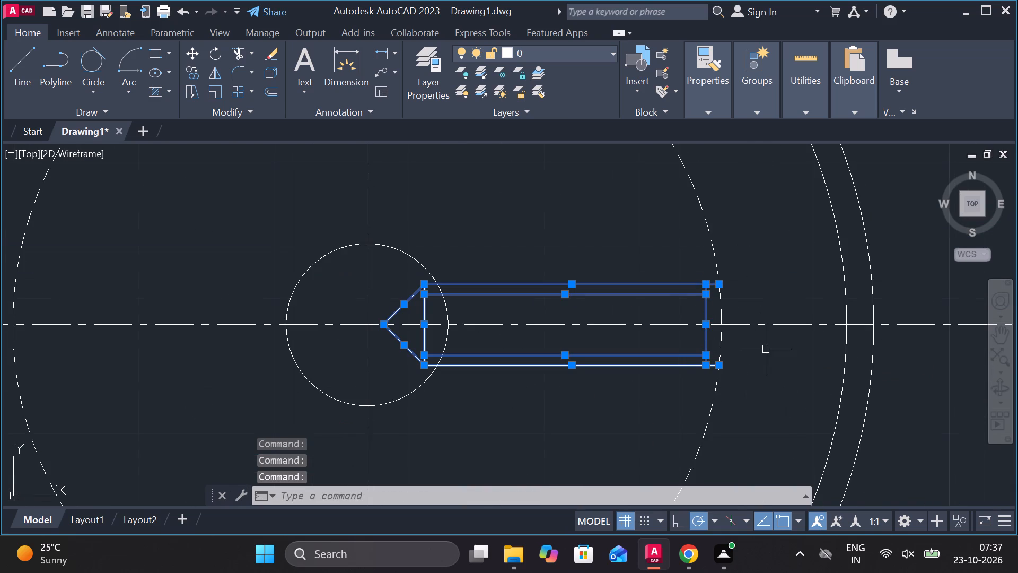
click(701, 106)
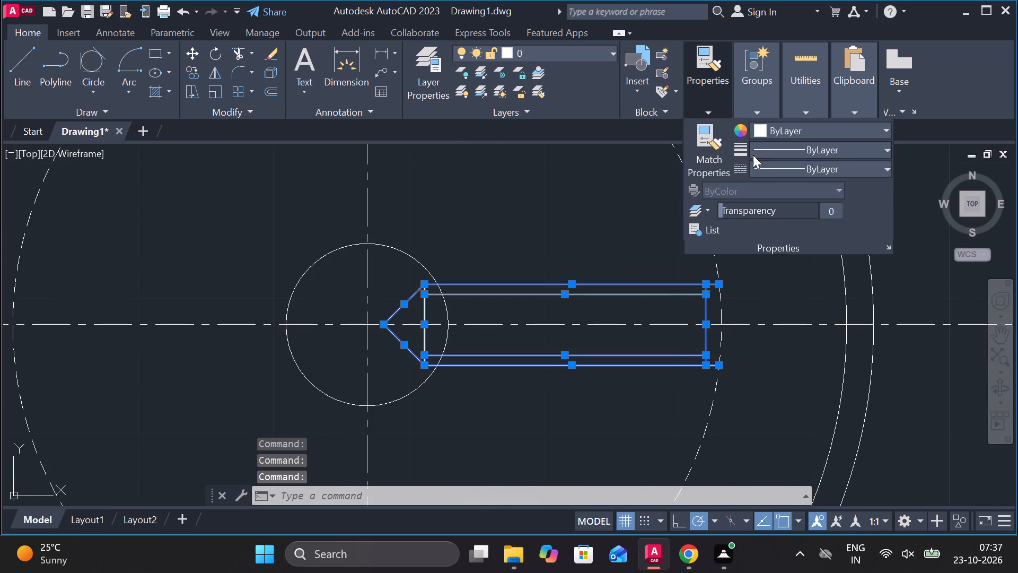
click(761, 167)
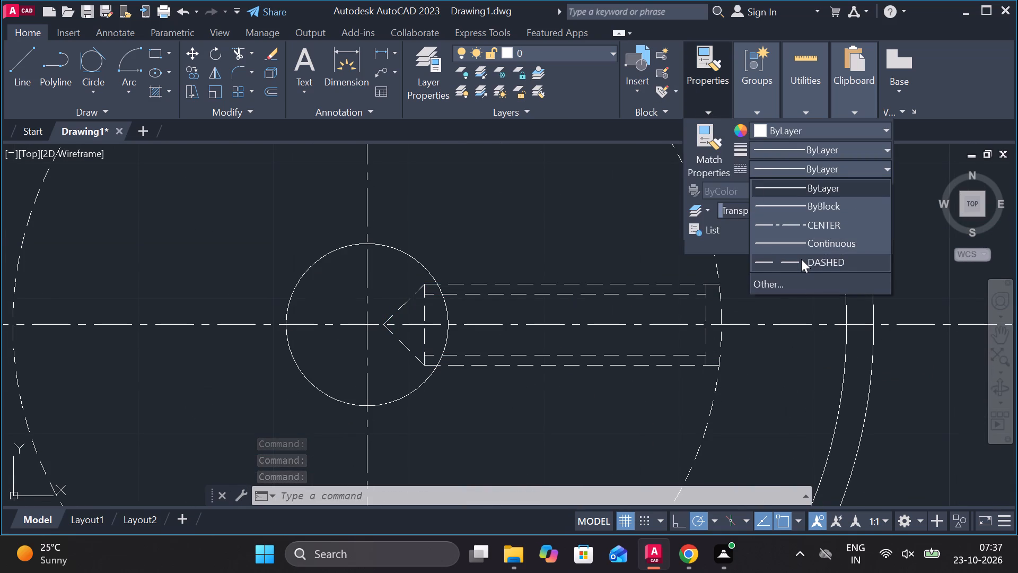
click(801, 259)
key(Escape)
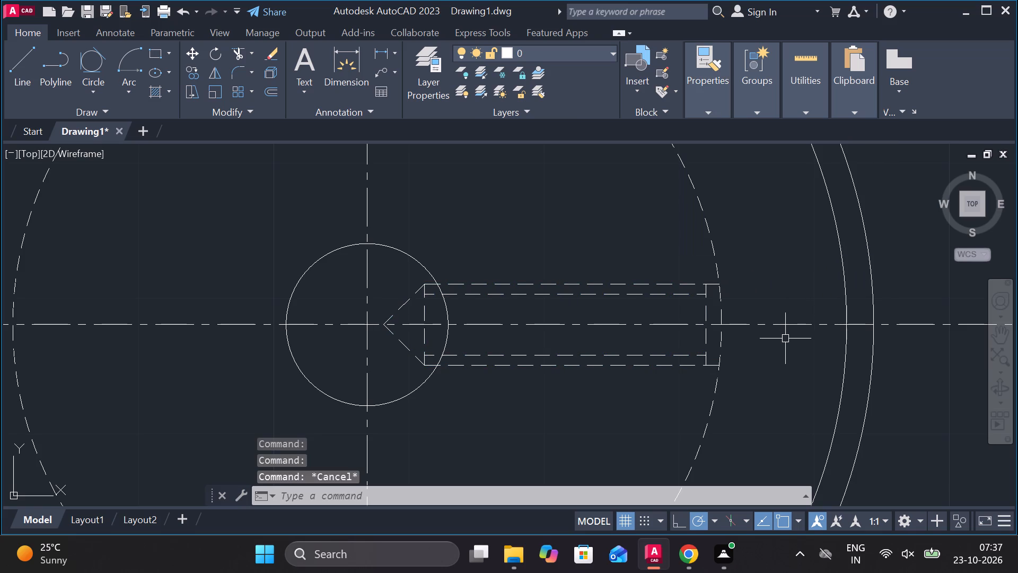
key(Escape)
Add a diameter dimension to the small central circle, placing its text outside the pulley's rim at the lower left of the circular view.
scroll(659, 341, down, 2)
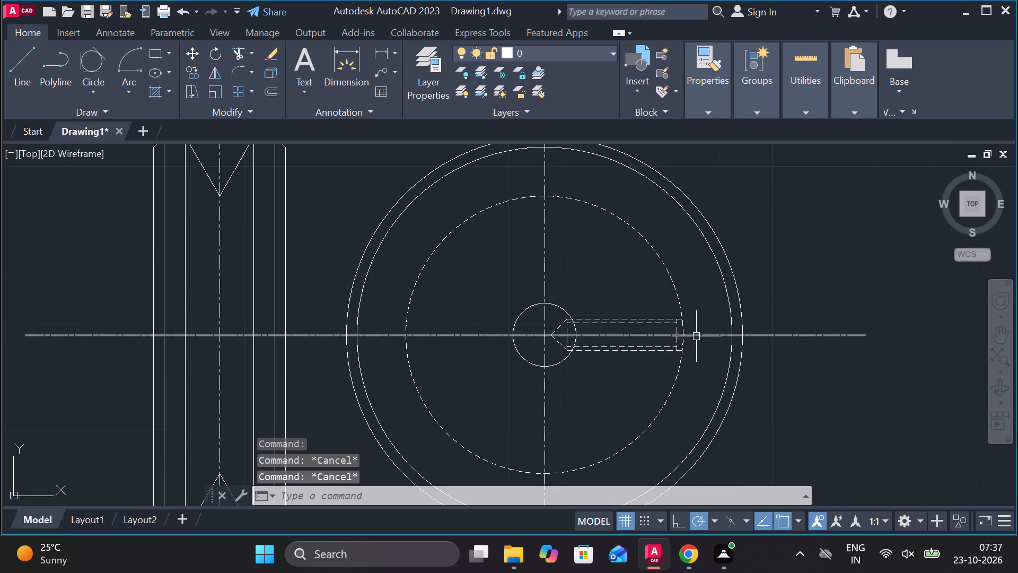
scroll(696, 336, down, 2)
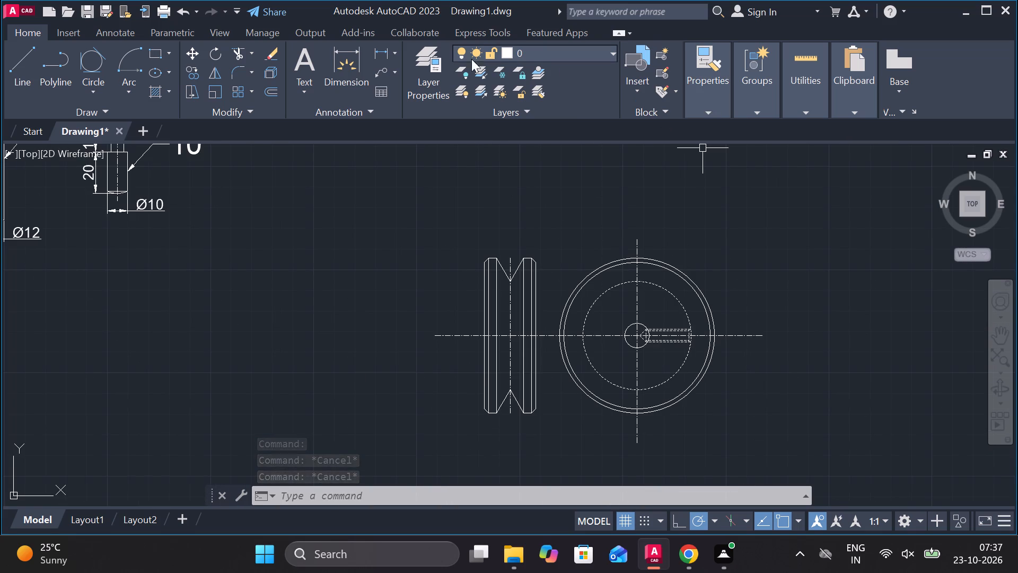
click(398, 49)
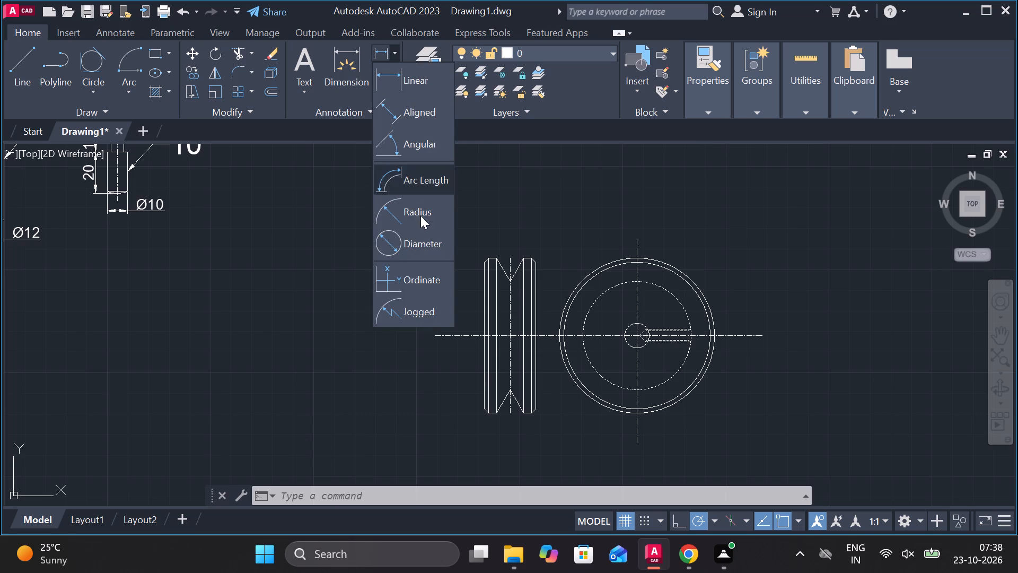
click(422, 250)
scroll(614, 319, up, 1)
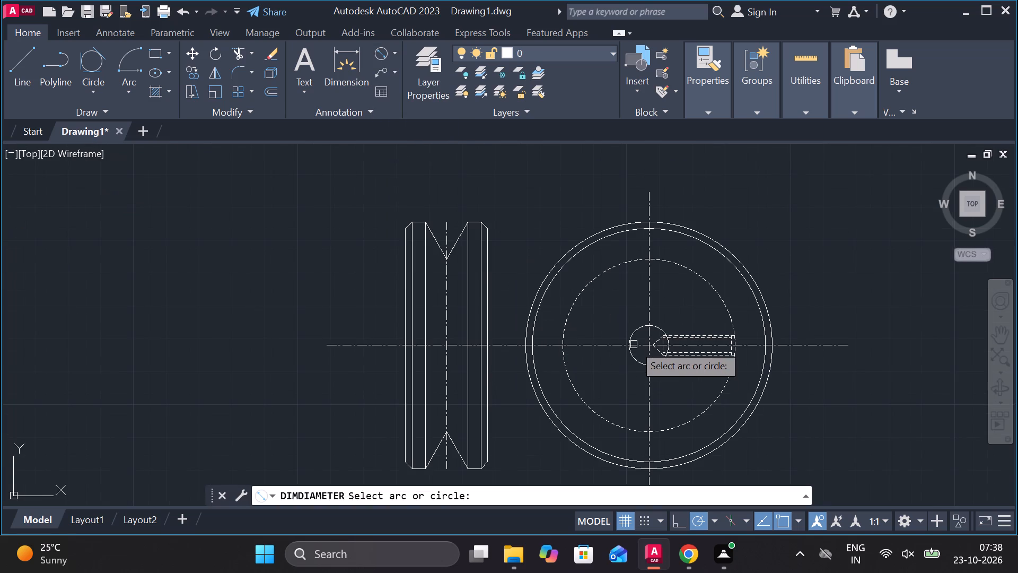
click(635, 362)
middle_drag(629, 387, 648, 286)
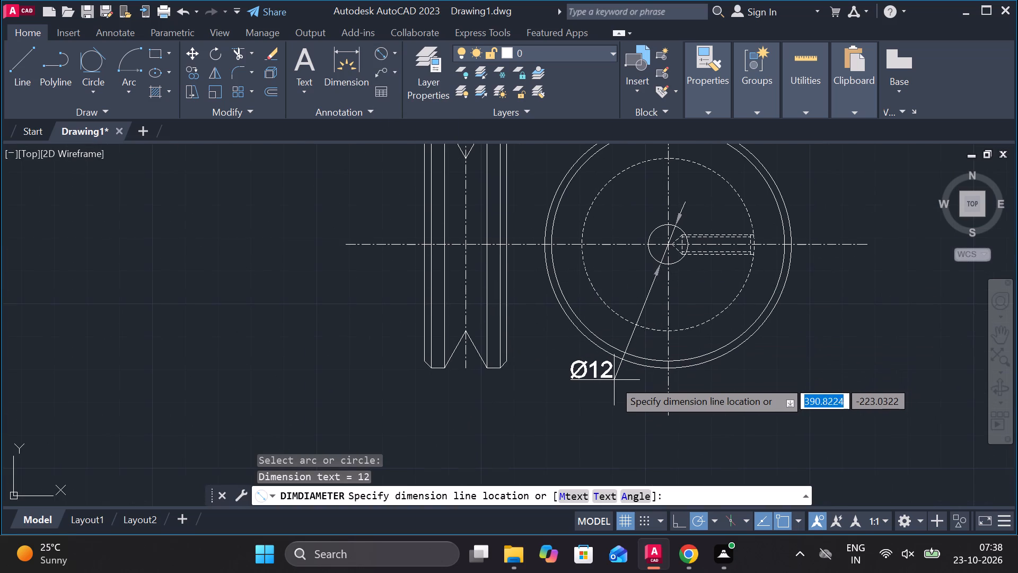
click(611, 396)
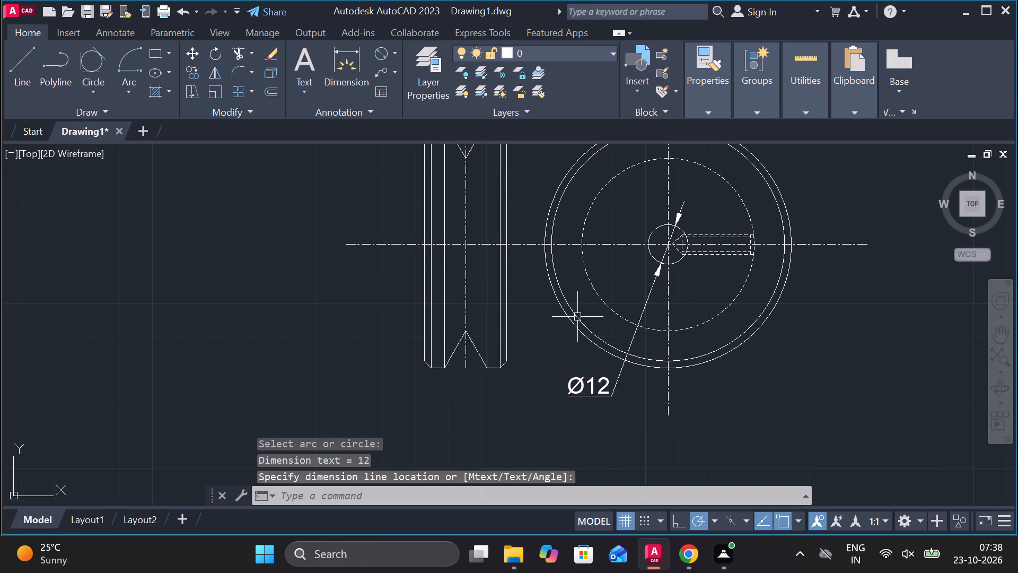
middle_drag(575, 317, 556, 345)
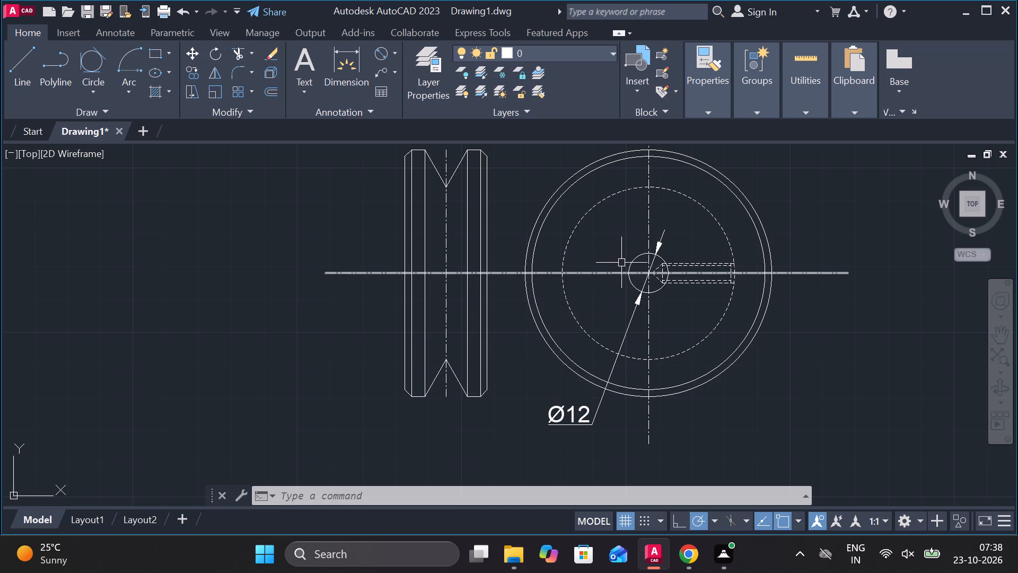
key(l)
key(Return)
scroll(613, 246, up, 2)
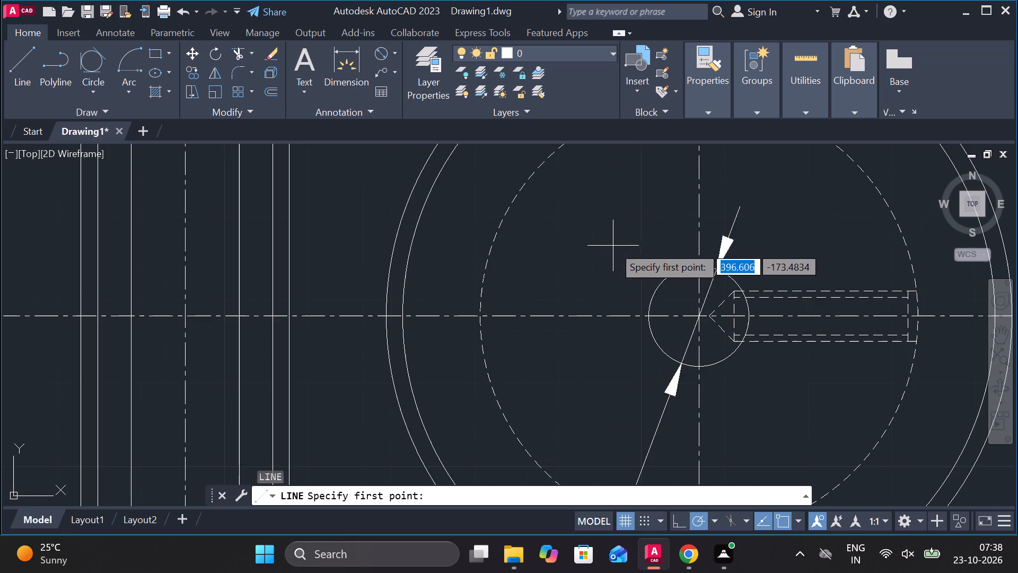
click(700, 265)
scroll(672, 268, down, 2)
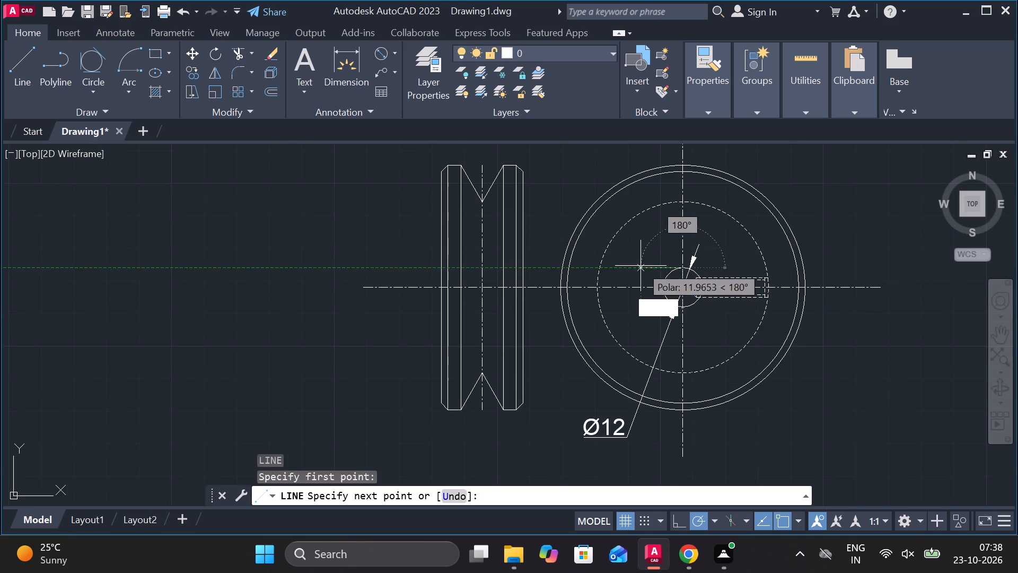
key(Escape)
In the grooved side view, draw a horizontal line along the centreline between the two inner vertical lines.
key(l)
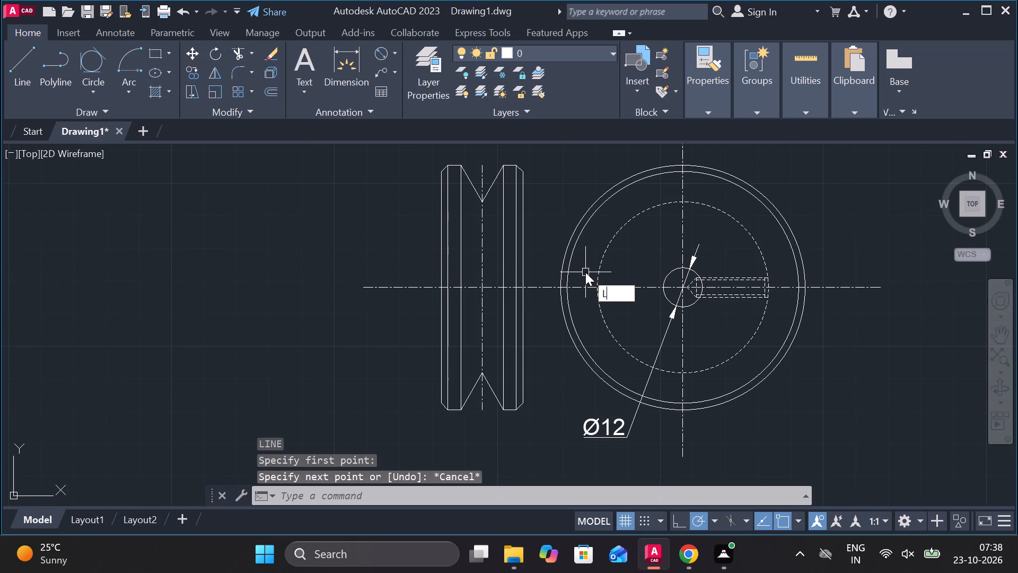
key(Return)
scroll(539, 272, up, 2)
click(444, 314)
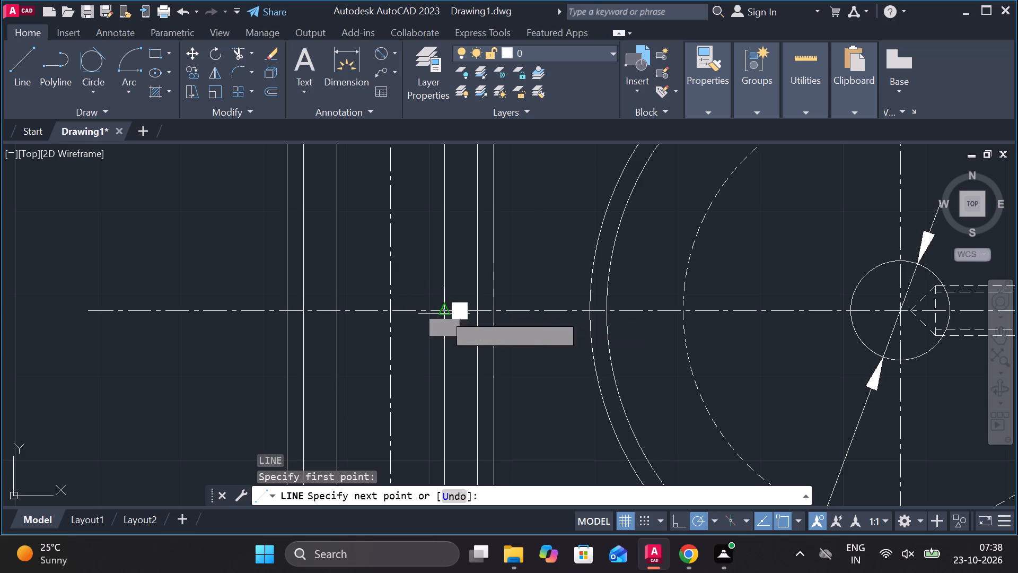
click(338, 311)
key(Escape)
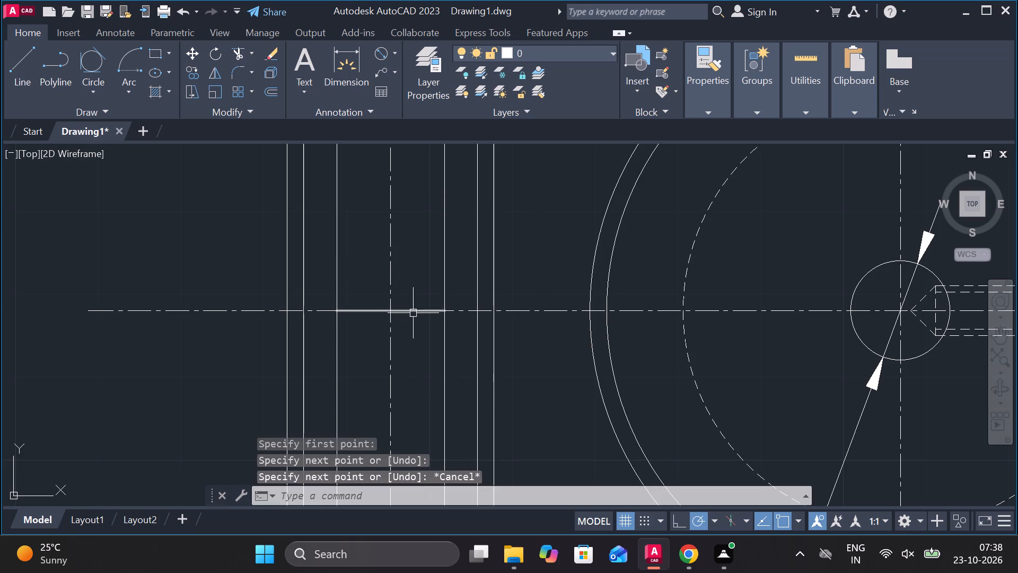
Offset the short horizontal line 6 upward and 6 downward to form the bore edges in the side view.
click(413, 310)
key(o)
key(Return)
key(Return)
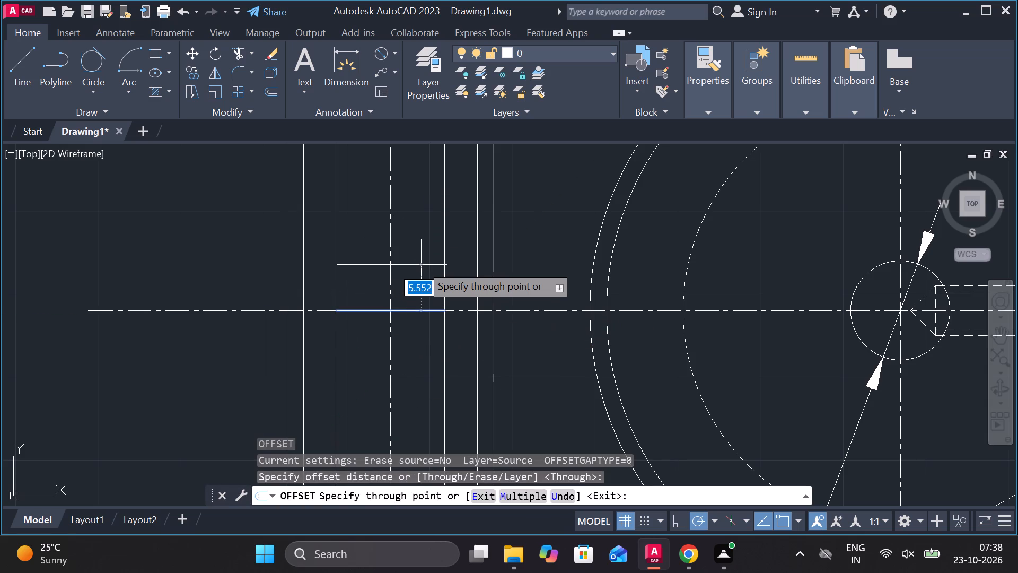
key(6)
key(Return)
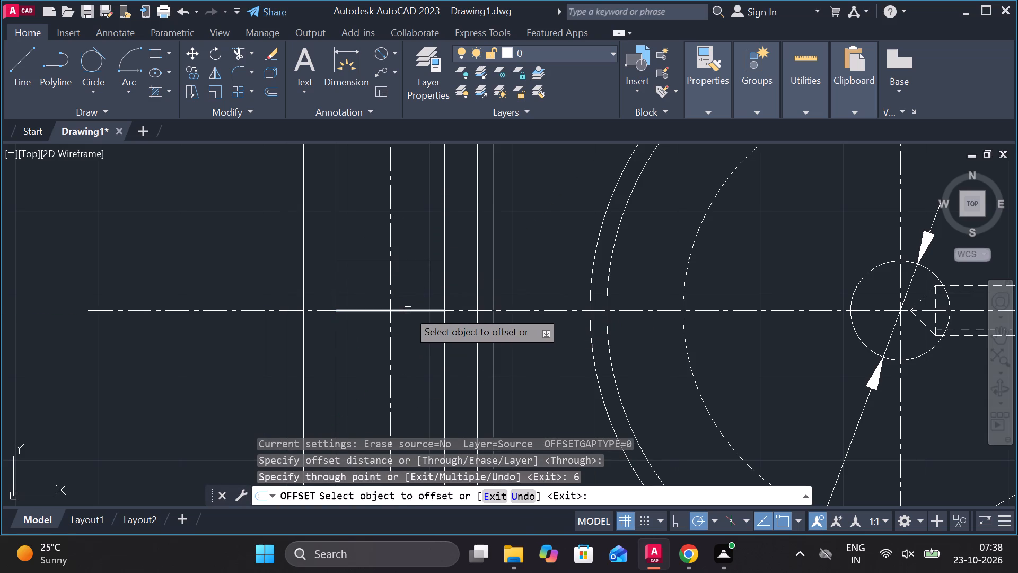
click(408, 310)
key(6)
key(Return)
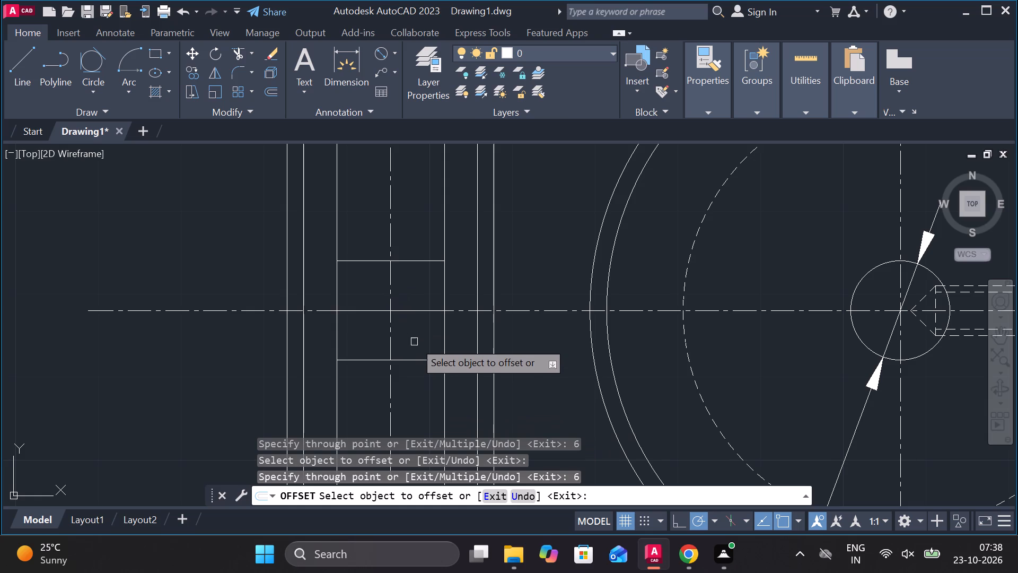
key(Escape)
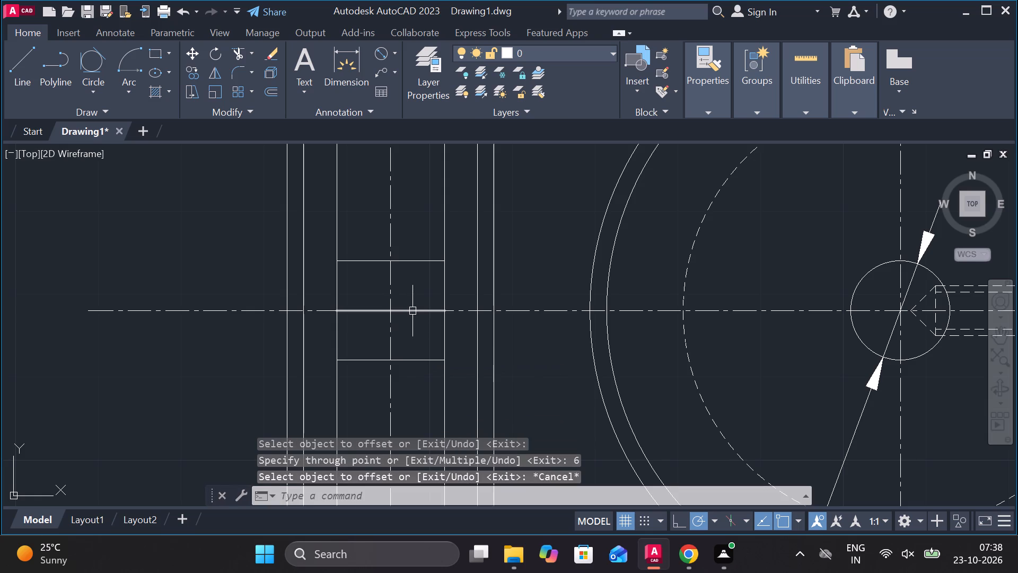
Erase the short construction line lying on the horizontal centreline between the two bore edges.
click(413, 311)
text(E)
key(space)
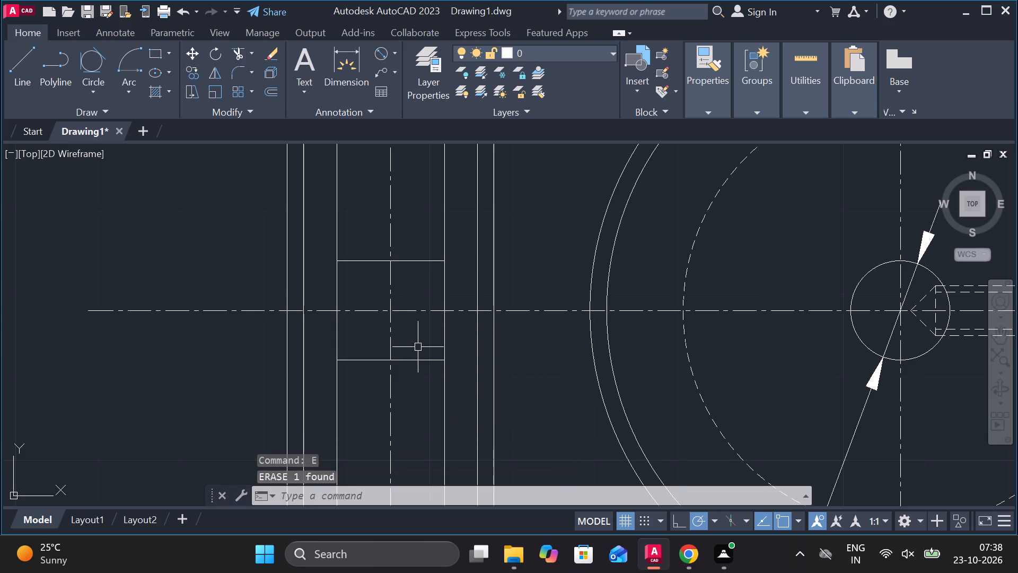
Draw a circle of diameter 6 centred where the side view's vertical and horizontal centrelines cross.
text(C)
key(space)
click(392, 311)
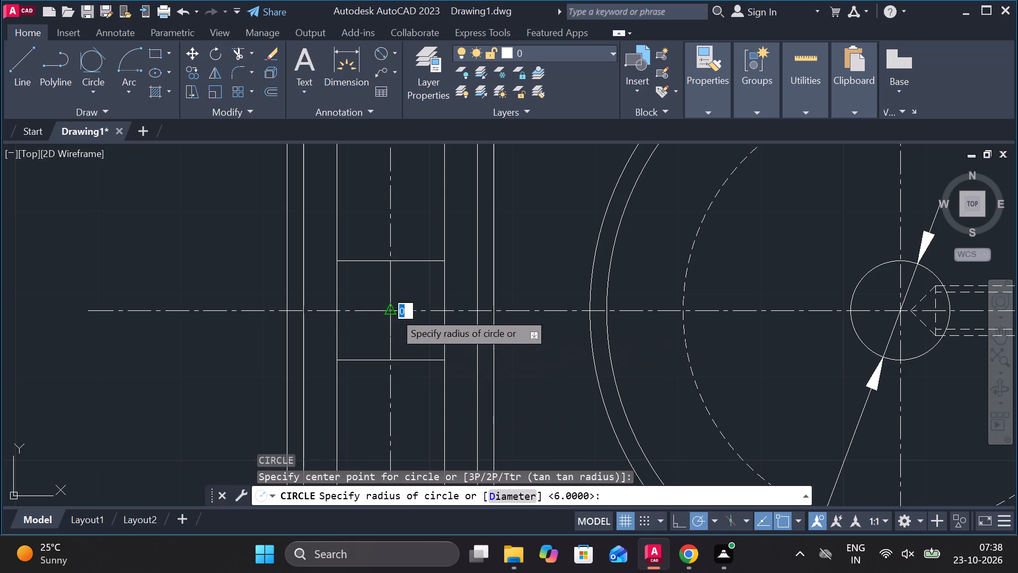
text(D 6)
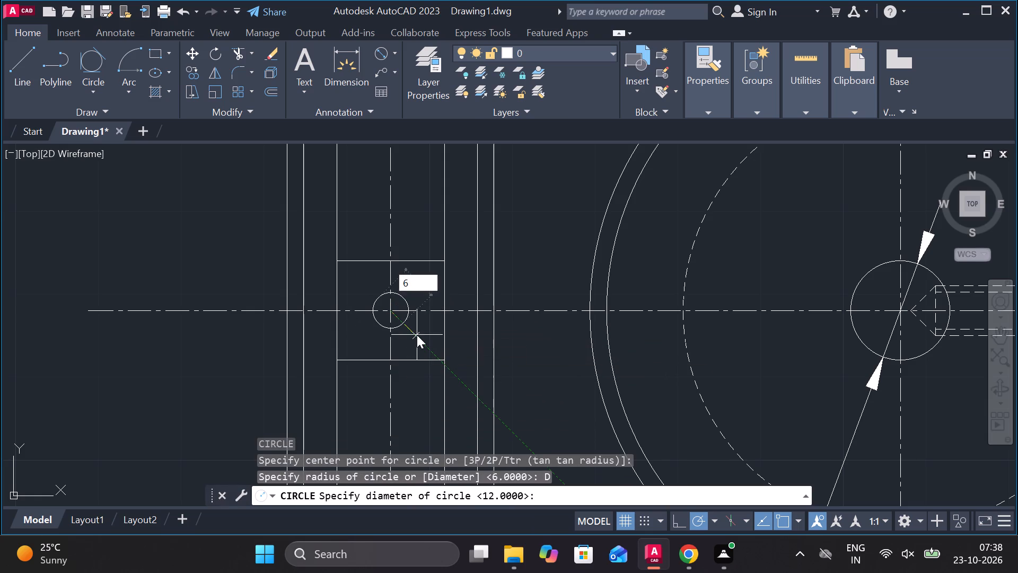
key(Return)
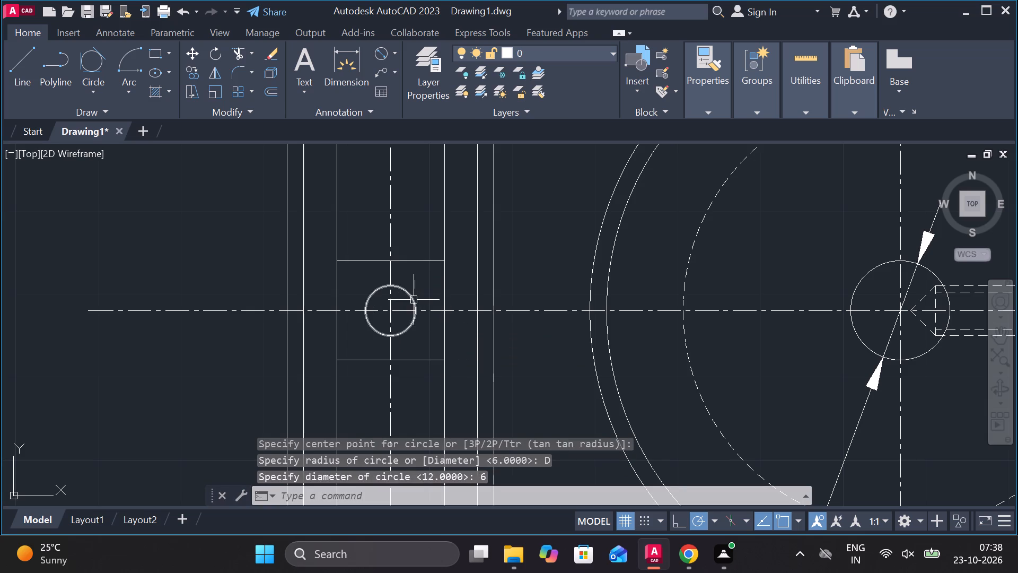
Offset the diameter 6 circle in the side view inward by 0.75.
click(413, 300)
key(o)
key(Return)
key(Return)
scroll(413, 300, up, 1)
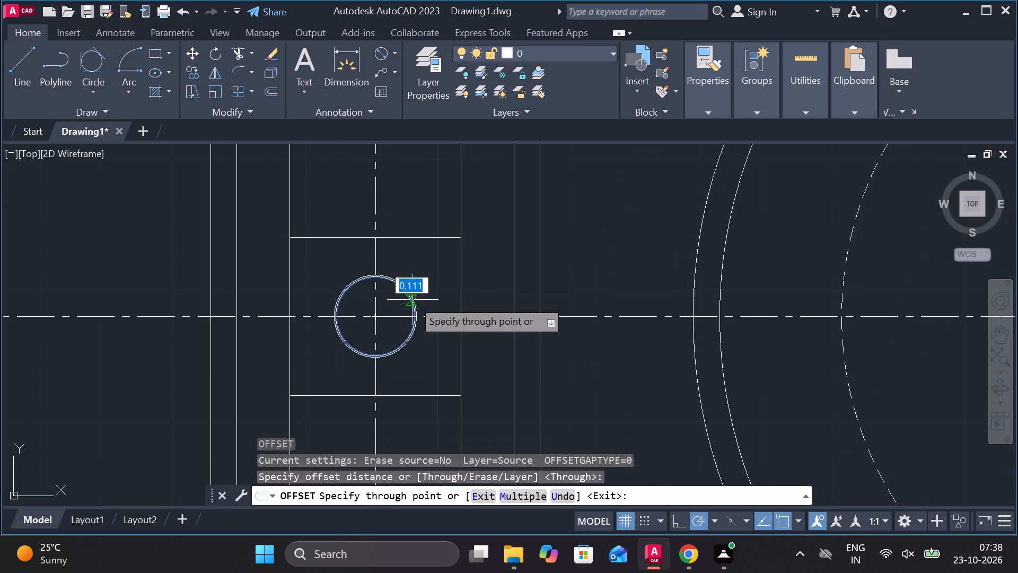
key(period)
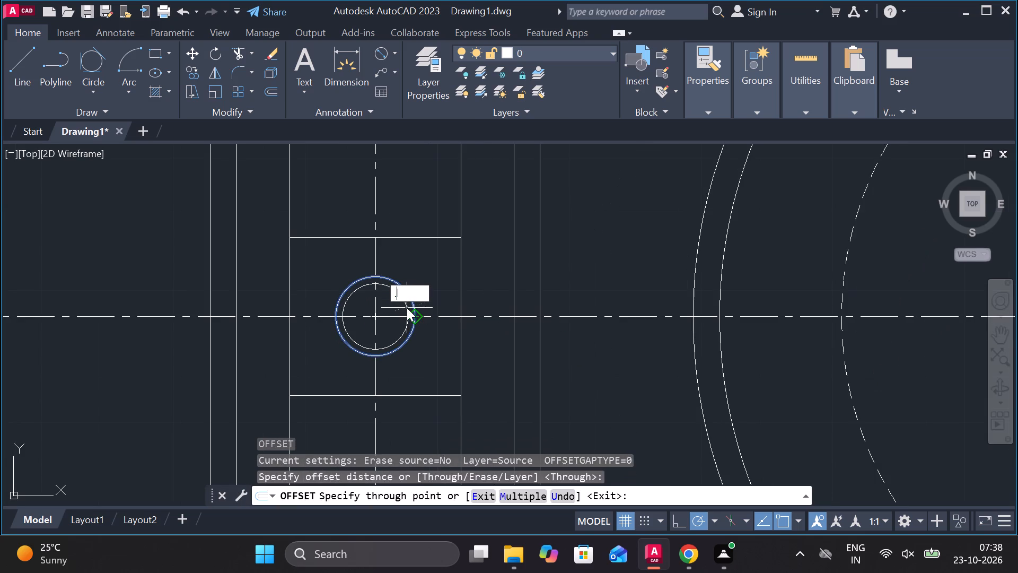
text(75)
key(Return)
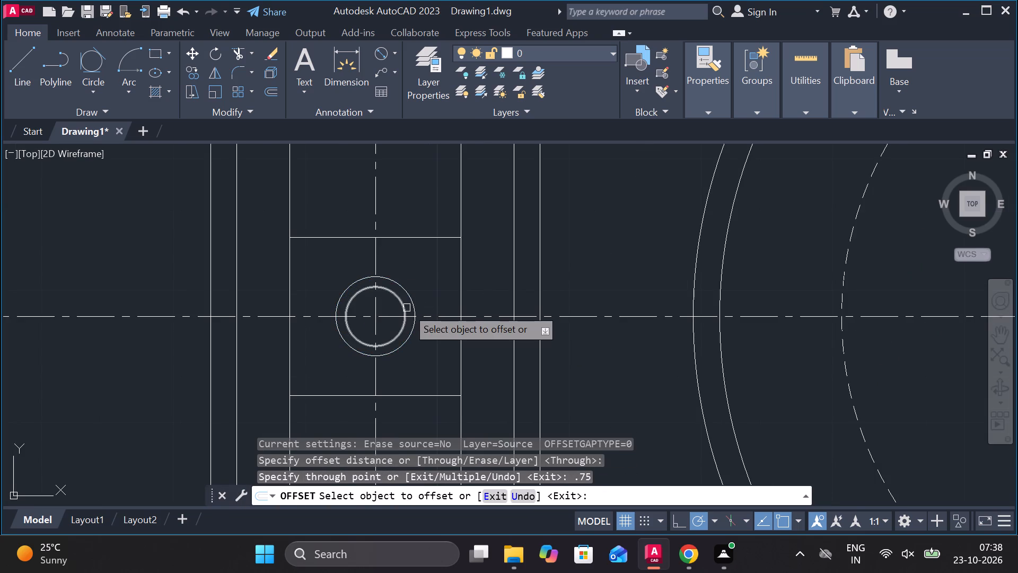
scroll(434, 308, down, 2)
scroll(430, 327, up, 1)
scroll(430, 327, down, 2)
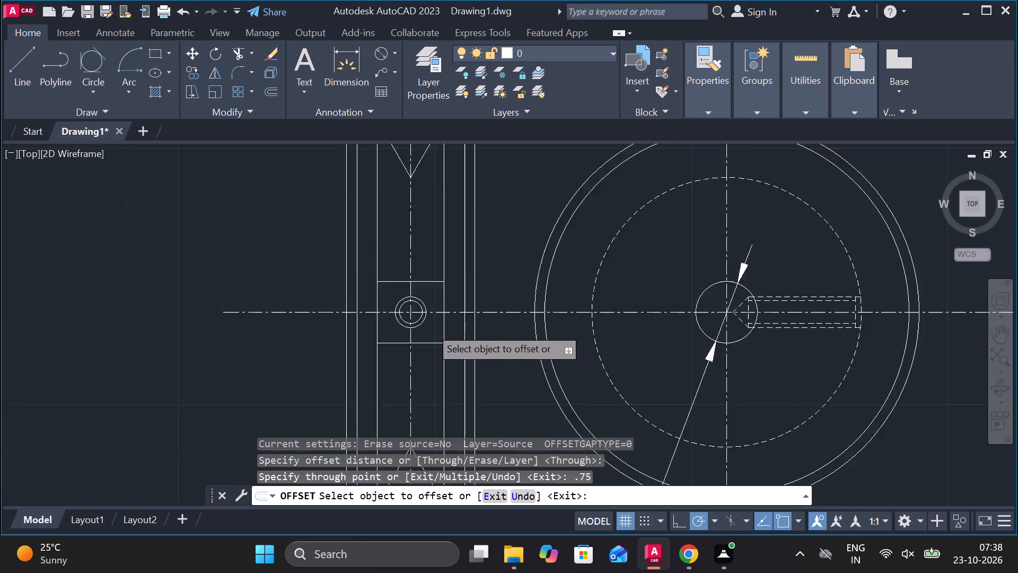
key(Escape)
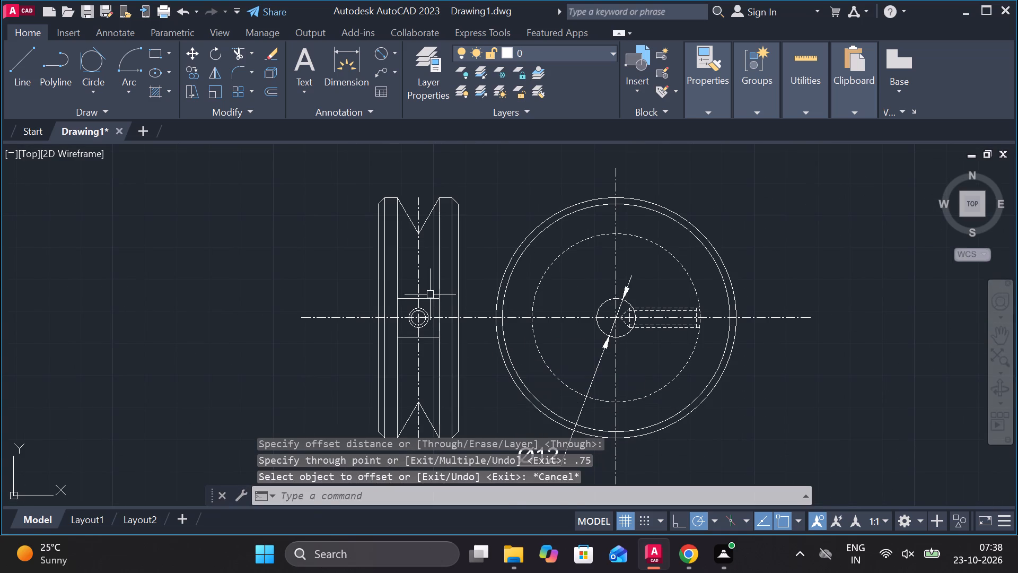
Change the linetype of the two horizontal bore edges in the side view to DASHED.
click(430, 294)
scroll(430, 296, up, 1)
key(Escape)
click(427, 299)
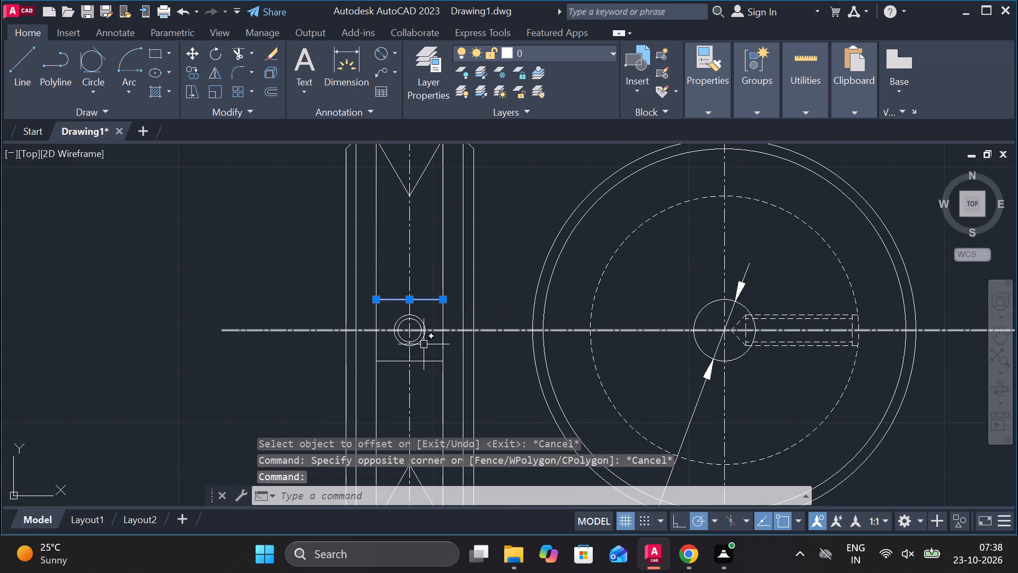
click(426, 364)
click(701, 114)
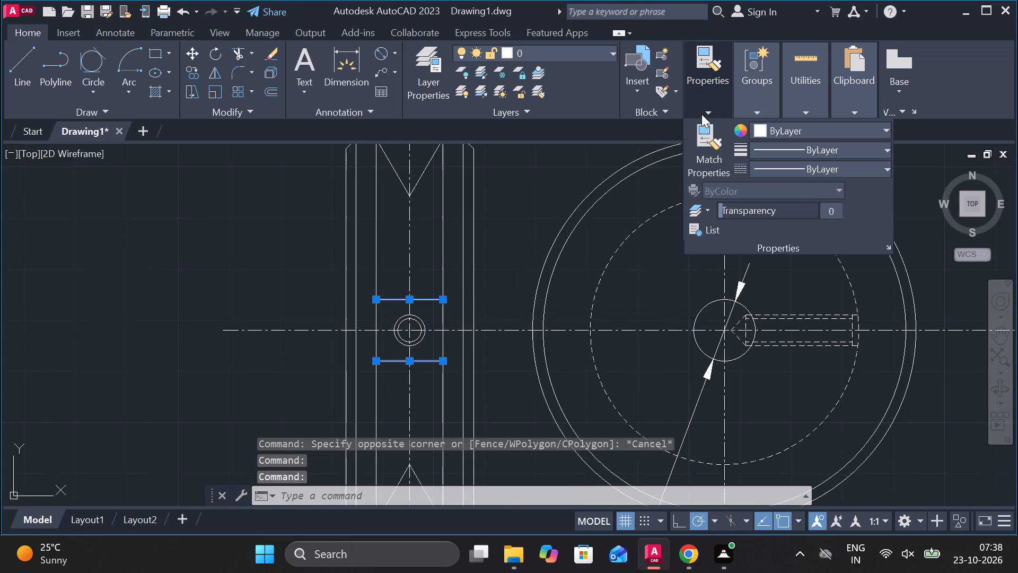
click(794, 165)
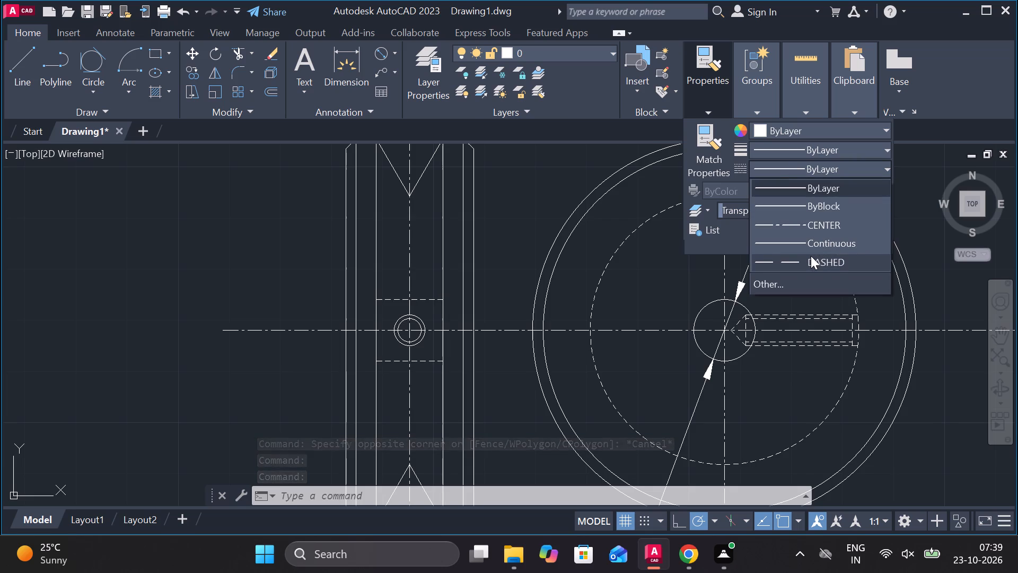
click(811, 256)
key(Escape)
scroll(683, 313, down, 1)
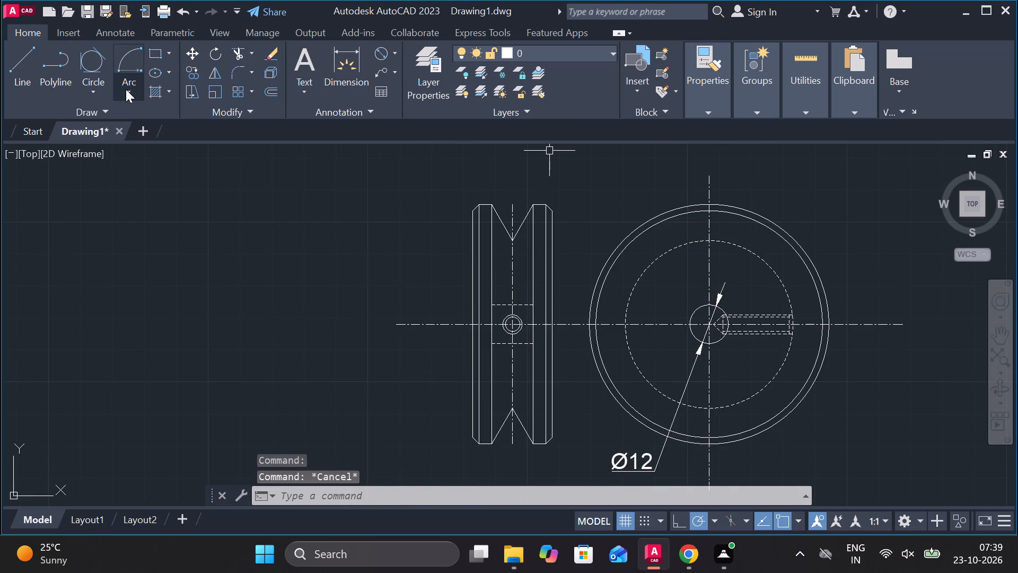
Add a linear dimension above the side view for the width of the flat rim land on the right of the V-groove.
click(397, 54)
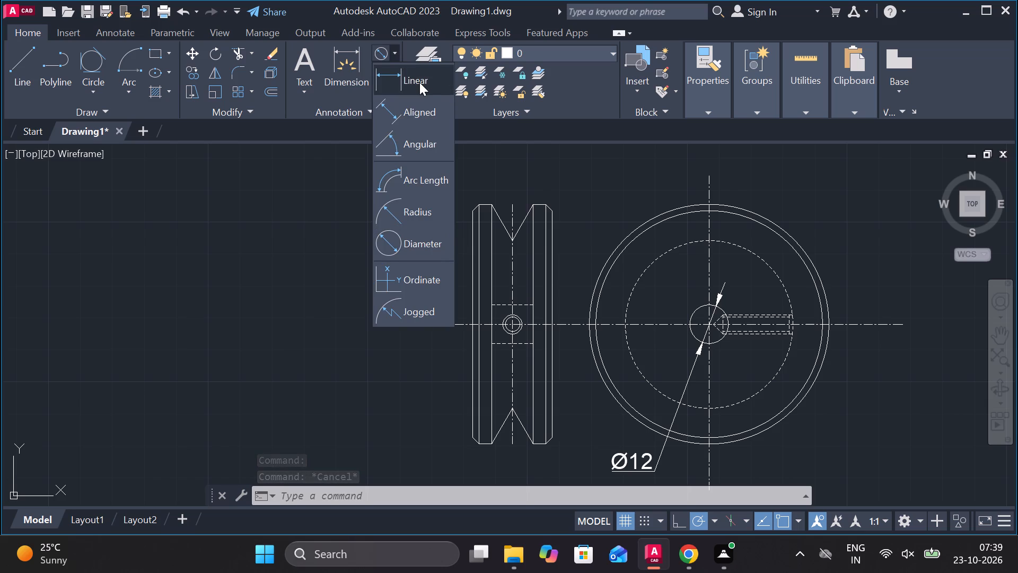
click(419, 72)
scroll(513, 162, up, 1)
middle_drag(506, 175, 489, 175)
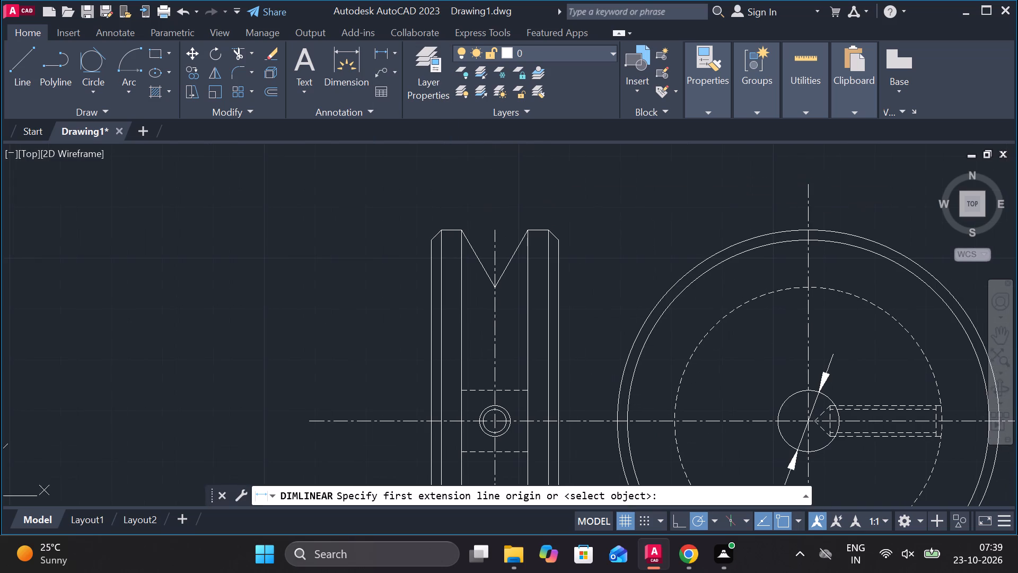
scroll(494, 224, up, 1)
middle_drag(477, 223, 329, 185)
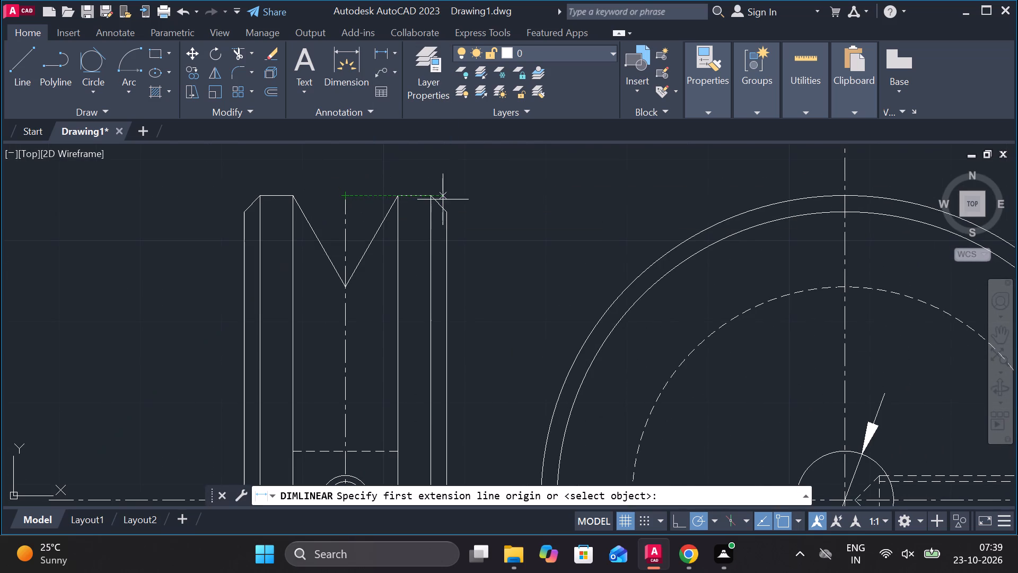
click(398, 193)
click(426, 196)
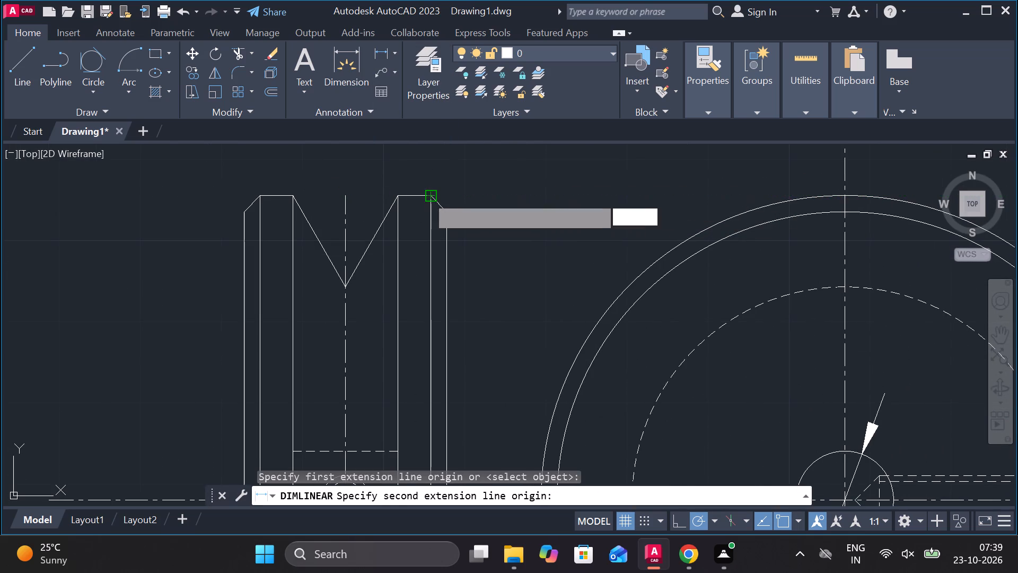
click(425, 152)
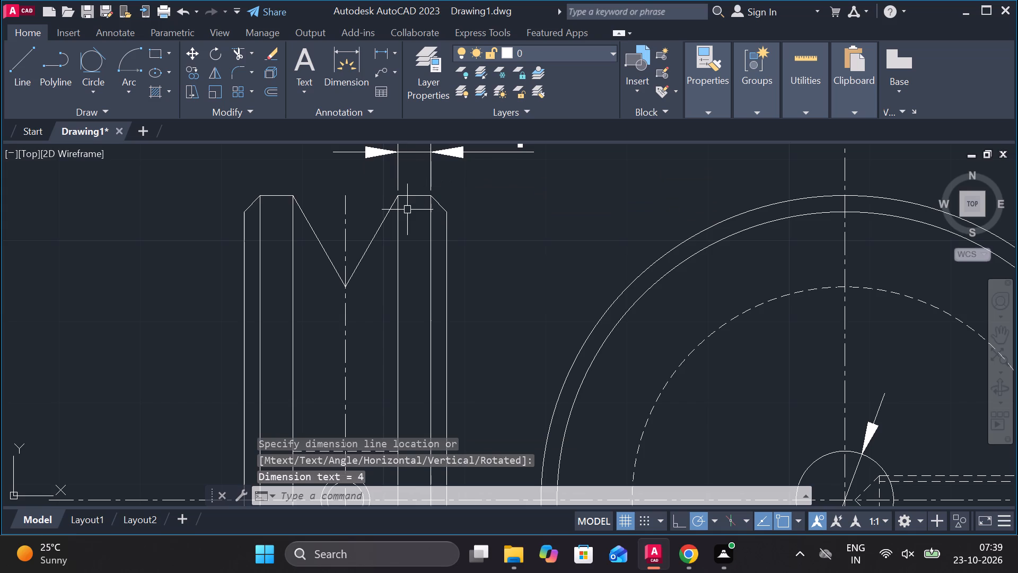
Add a linear dimension below the side view for the pulley's overall width.
key(space)
scroll(379, 220, down, 1)
middle_drag(425, 264, 442, 190)
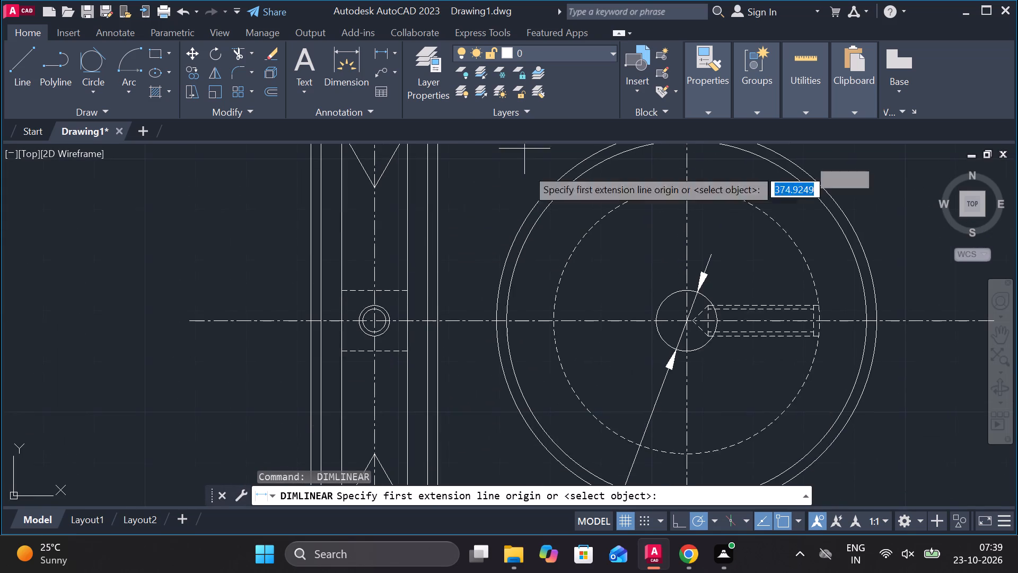
middle_drag(425, 421, 463, 281)
click(347, 359)
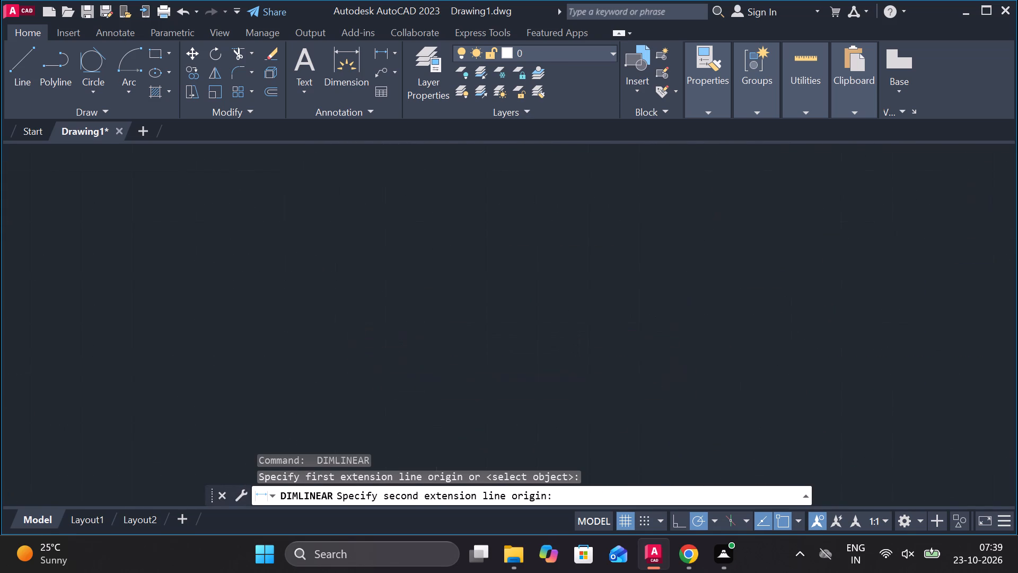
click(475, 362)
middle_drag(465, 412, 462, 412)
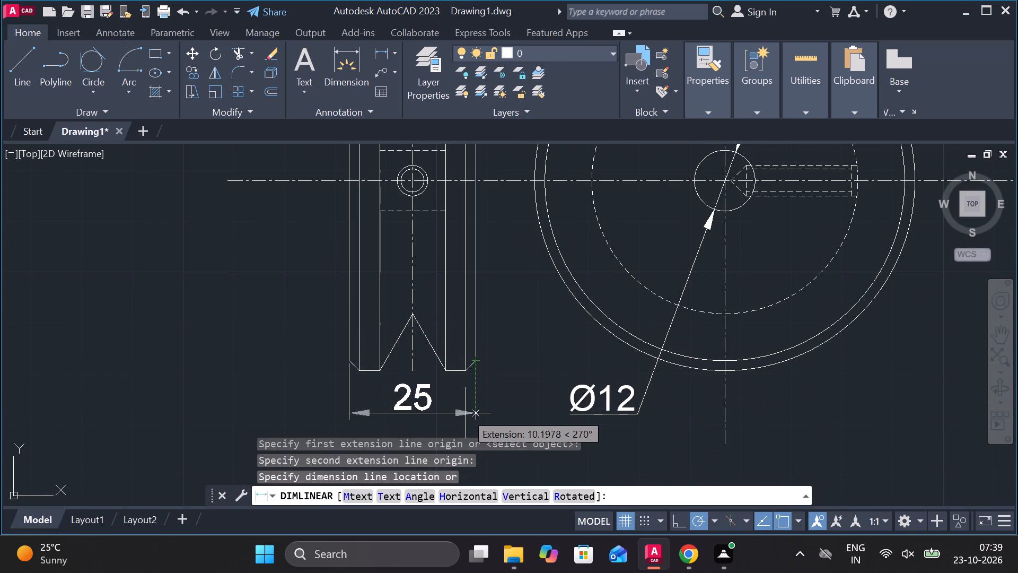
middle_drag(462, 412, 454, 361)
middle_drag(454, 396, 447, 336)
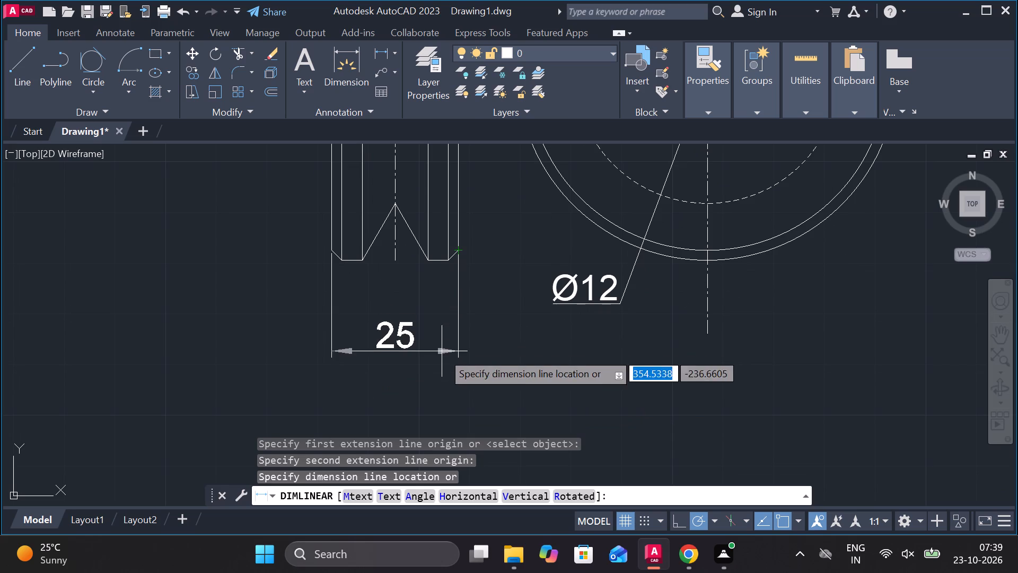
click(442, 358)
Add an angular dimension between the two sloping sides of the lower V-groove, placed above the overall width dimension.
click(397, 58)
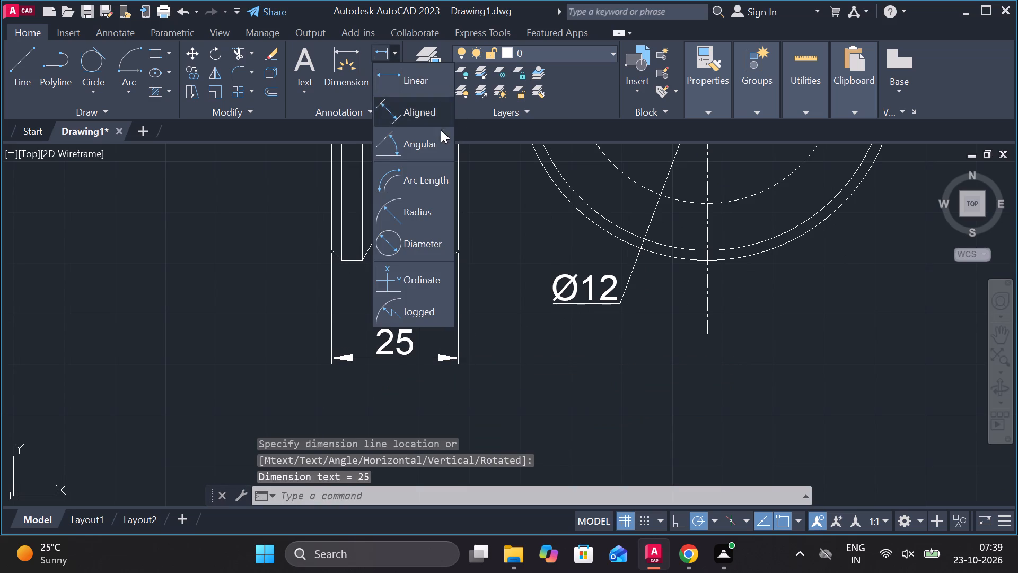
click(440, 140)
click(376, 236)
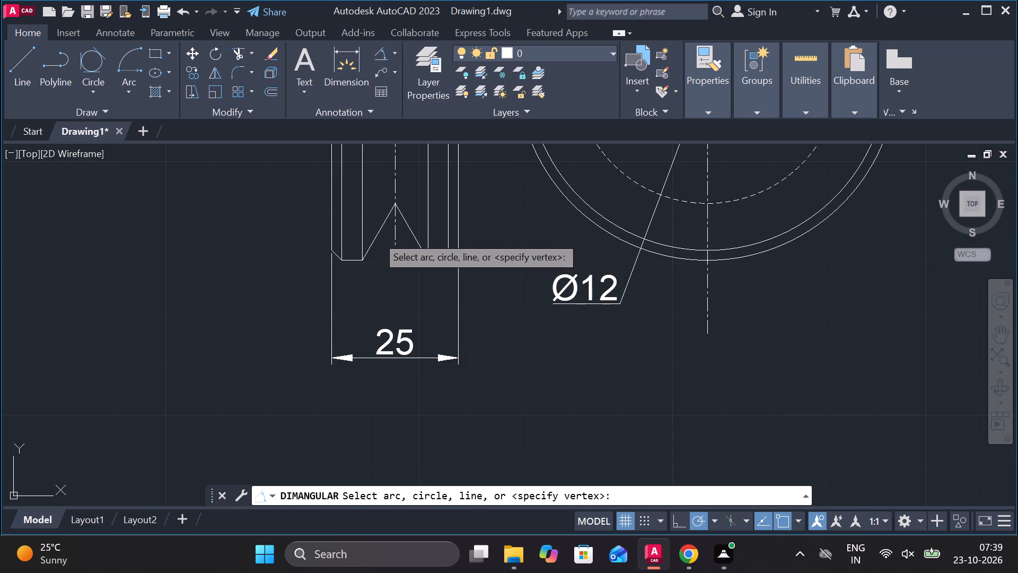
click(411, 235)
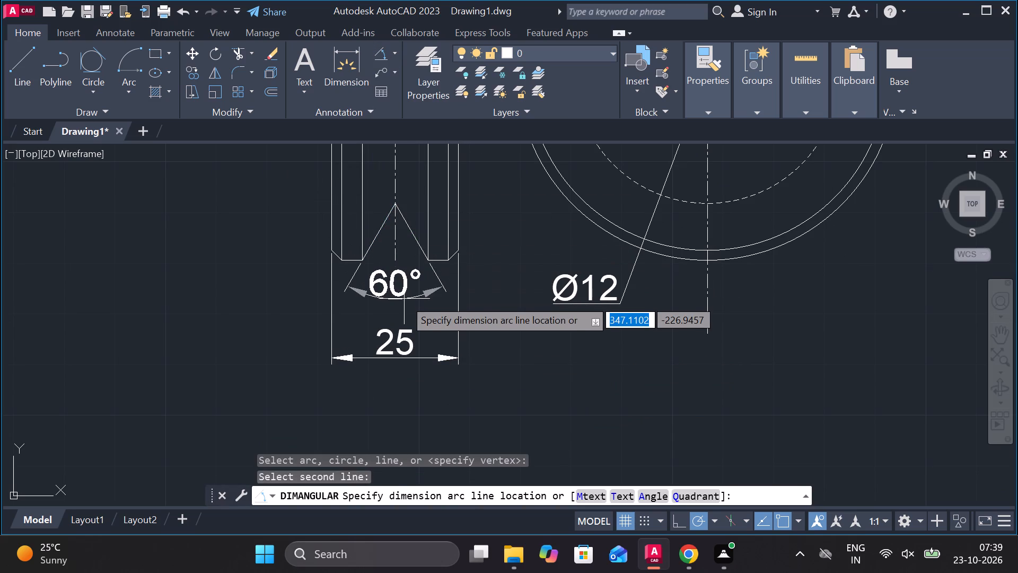
click(404, 310)
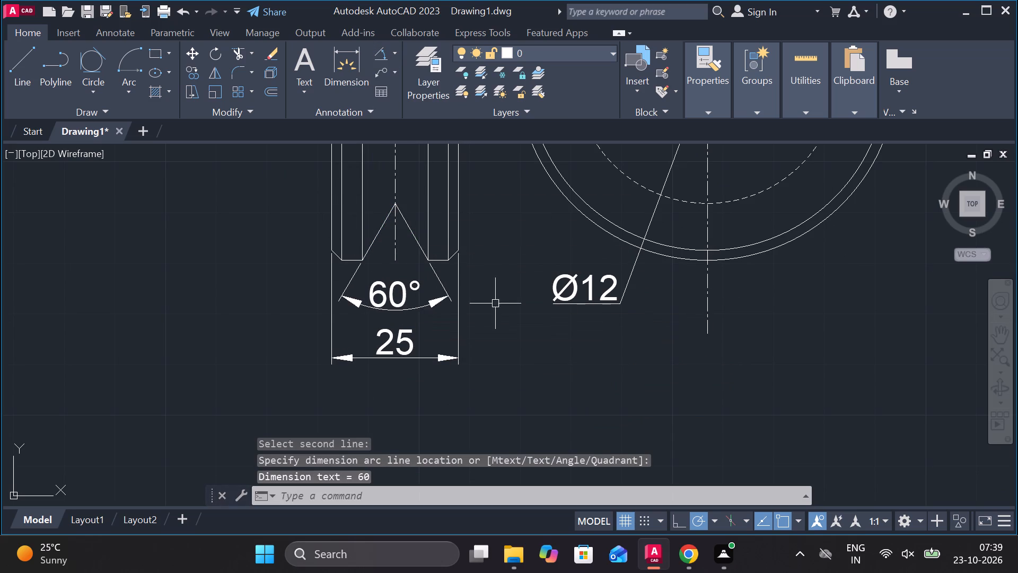
scroll(505, 302, down, 3)
scroll(494, 253, up, 2)
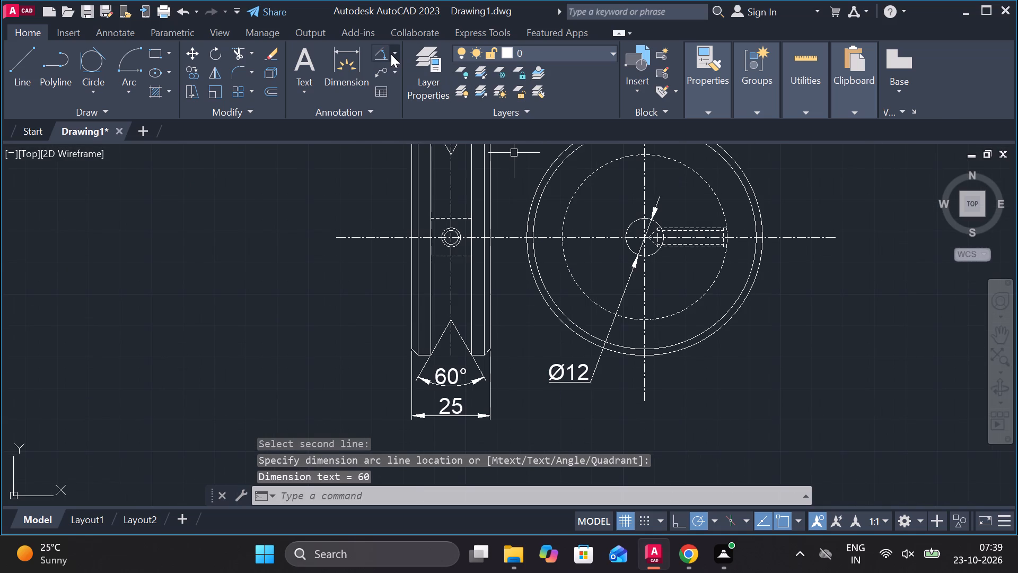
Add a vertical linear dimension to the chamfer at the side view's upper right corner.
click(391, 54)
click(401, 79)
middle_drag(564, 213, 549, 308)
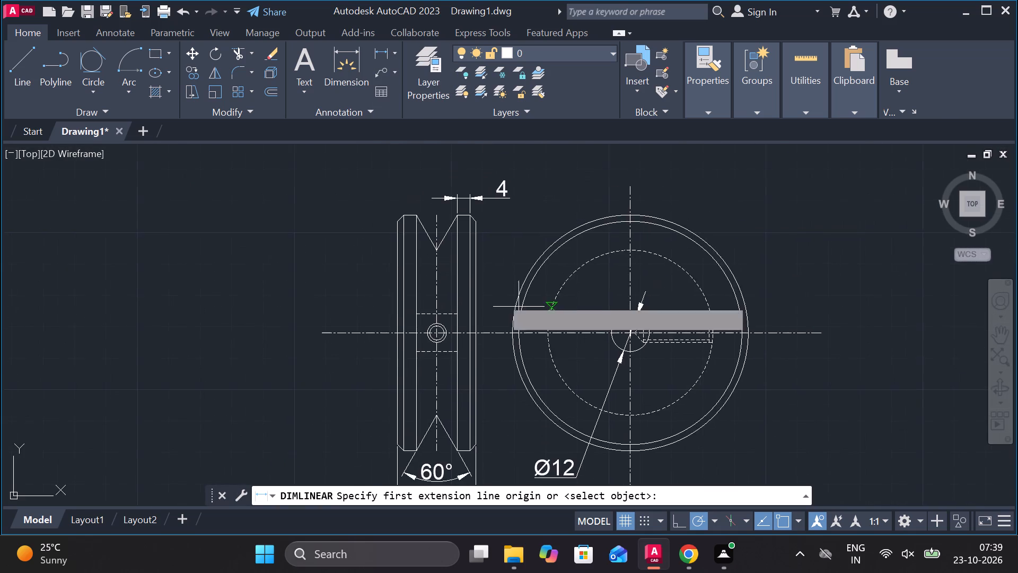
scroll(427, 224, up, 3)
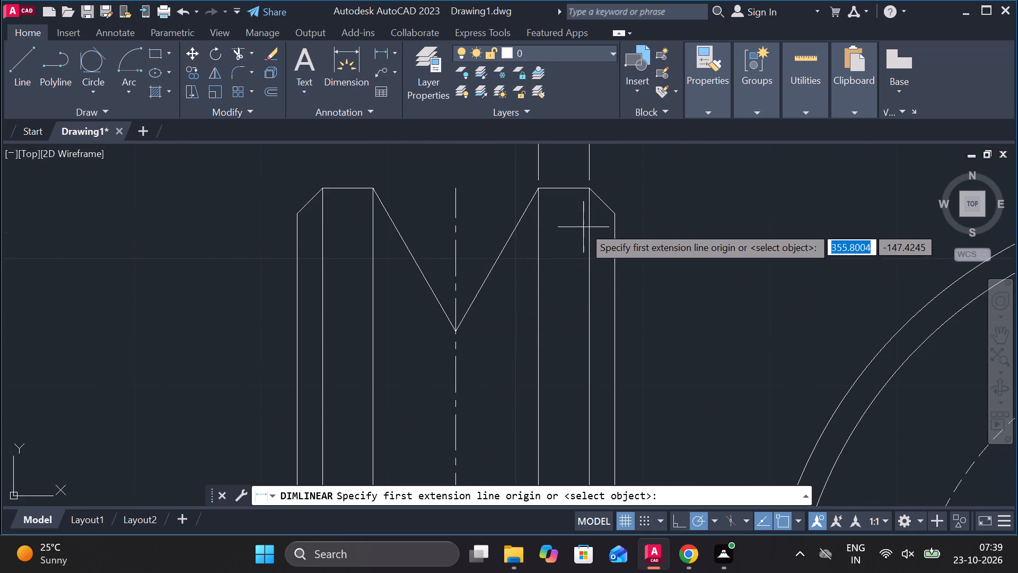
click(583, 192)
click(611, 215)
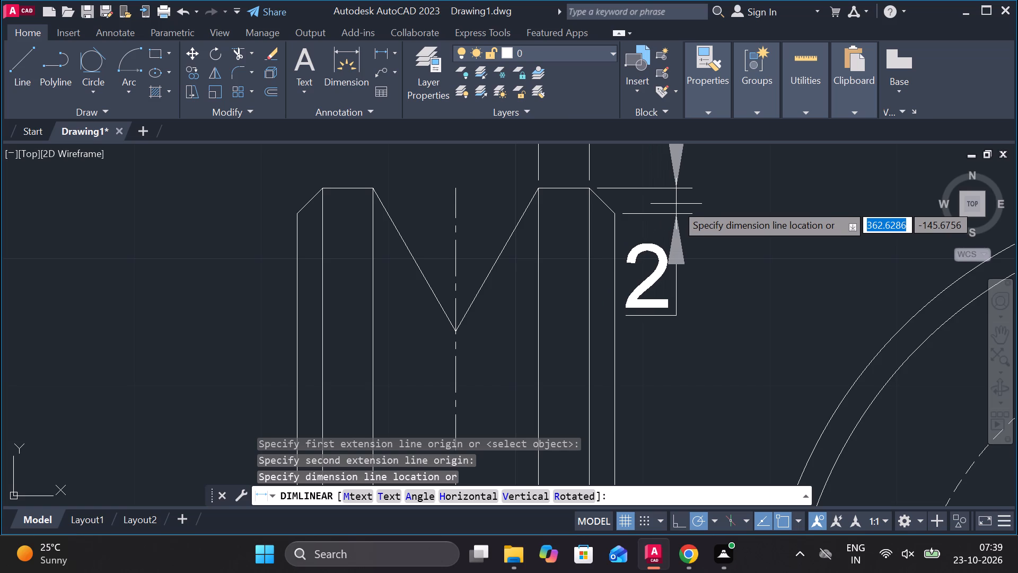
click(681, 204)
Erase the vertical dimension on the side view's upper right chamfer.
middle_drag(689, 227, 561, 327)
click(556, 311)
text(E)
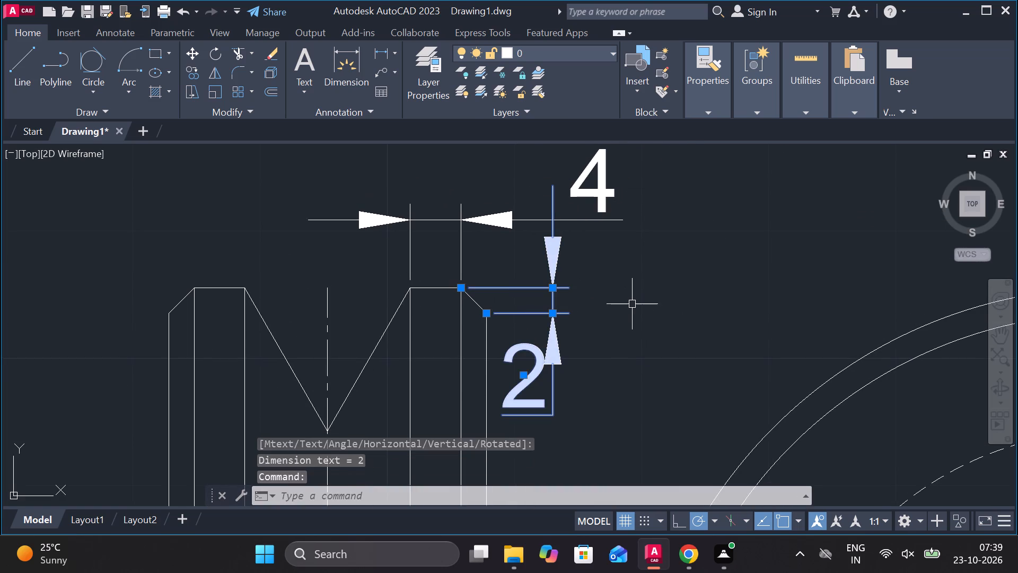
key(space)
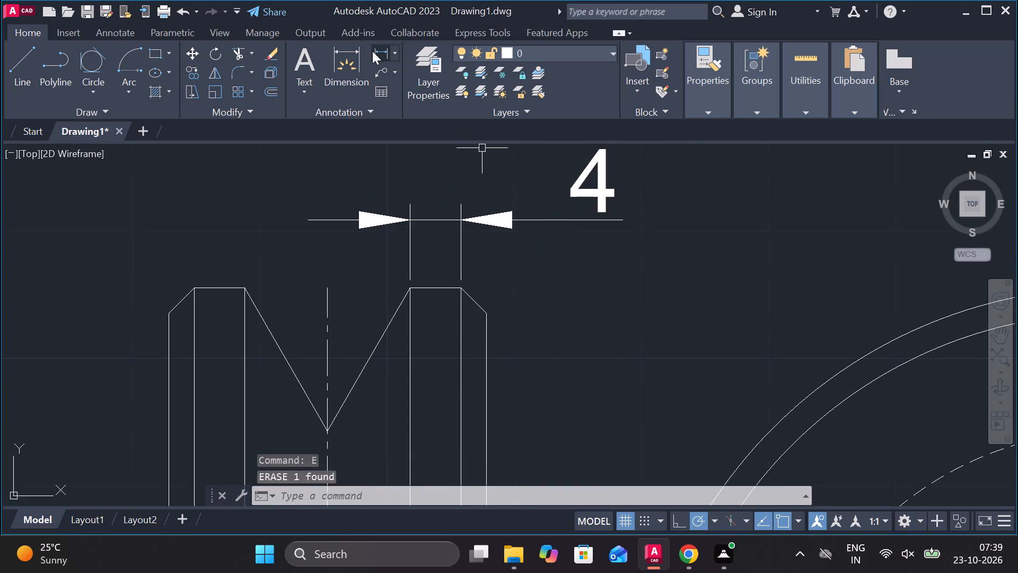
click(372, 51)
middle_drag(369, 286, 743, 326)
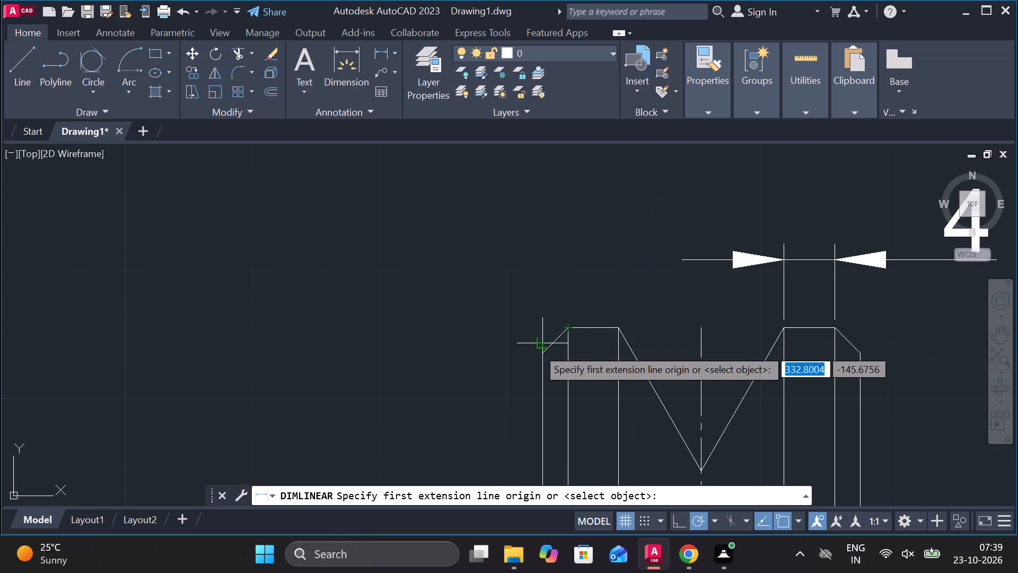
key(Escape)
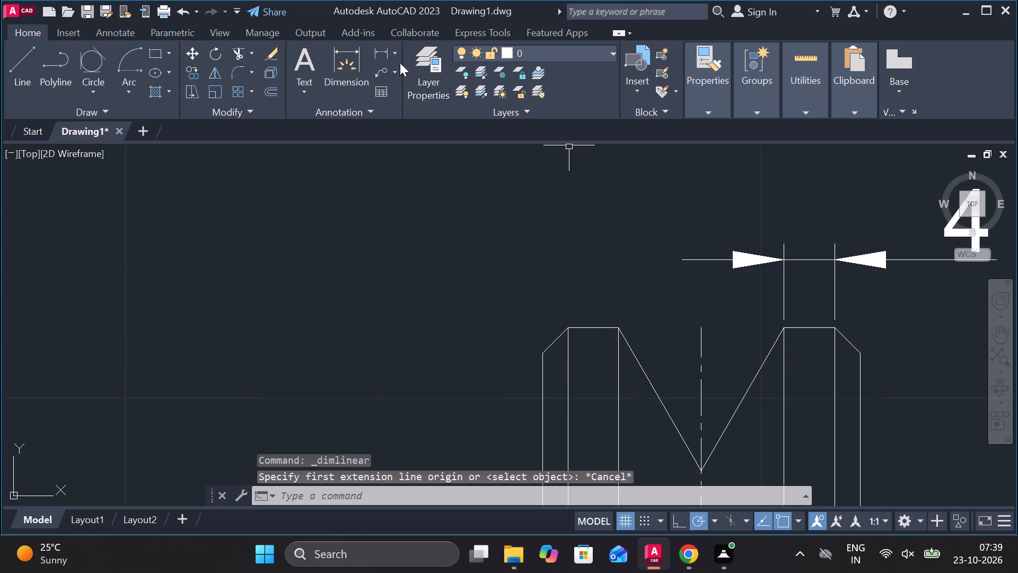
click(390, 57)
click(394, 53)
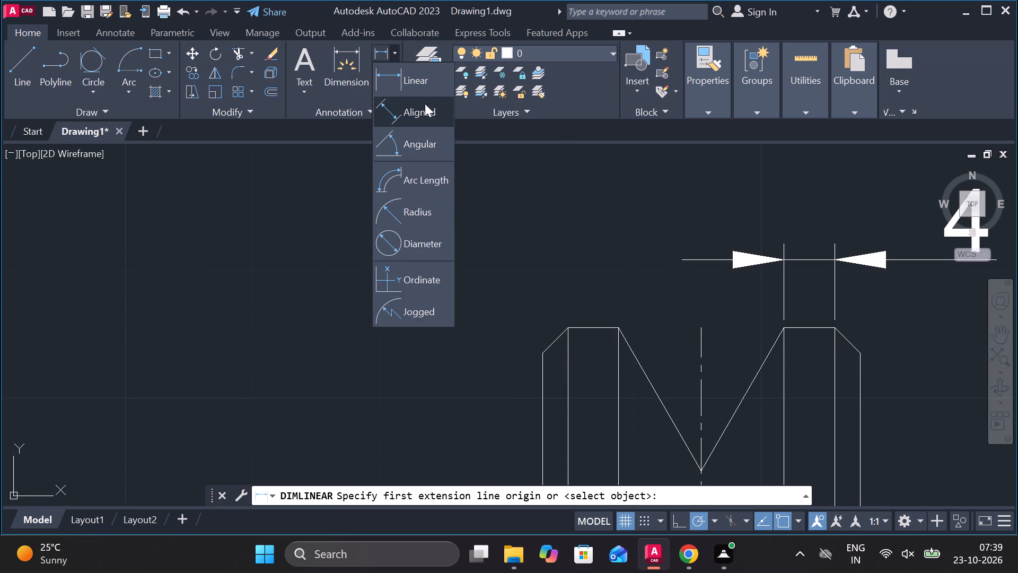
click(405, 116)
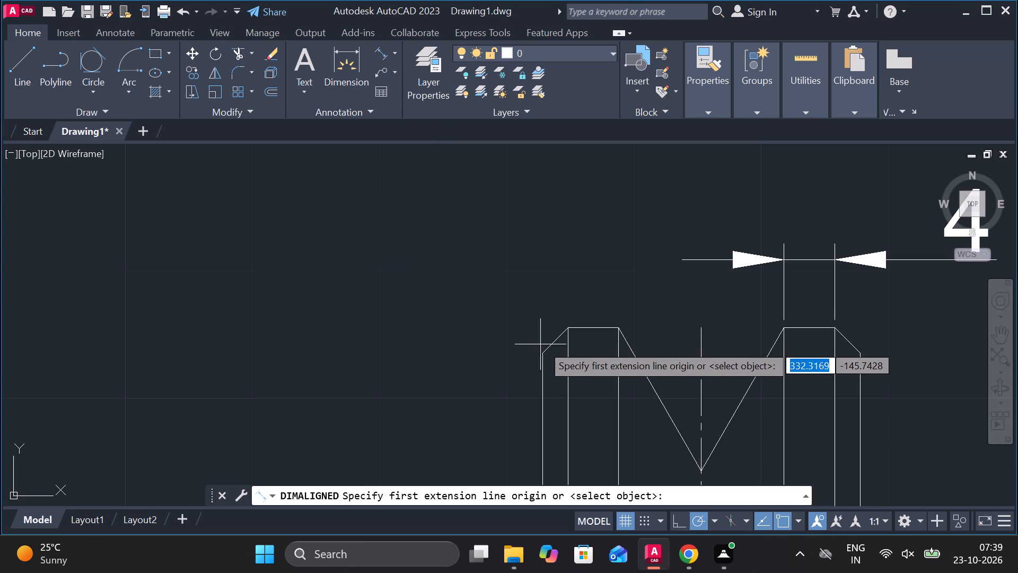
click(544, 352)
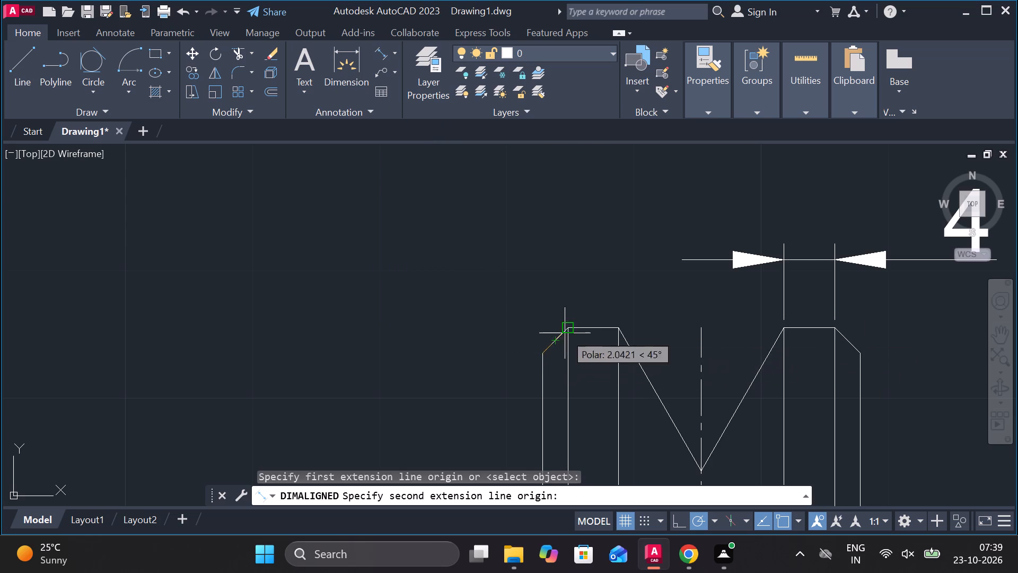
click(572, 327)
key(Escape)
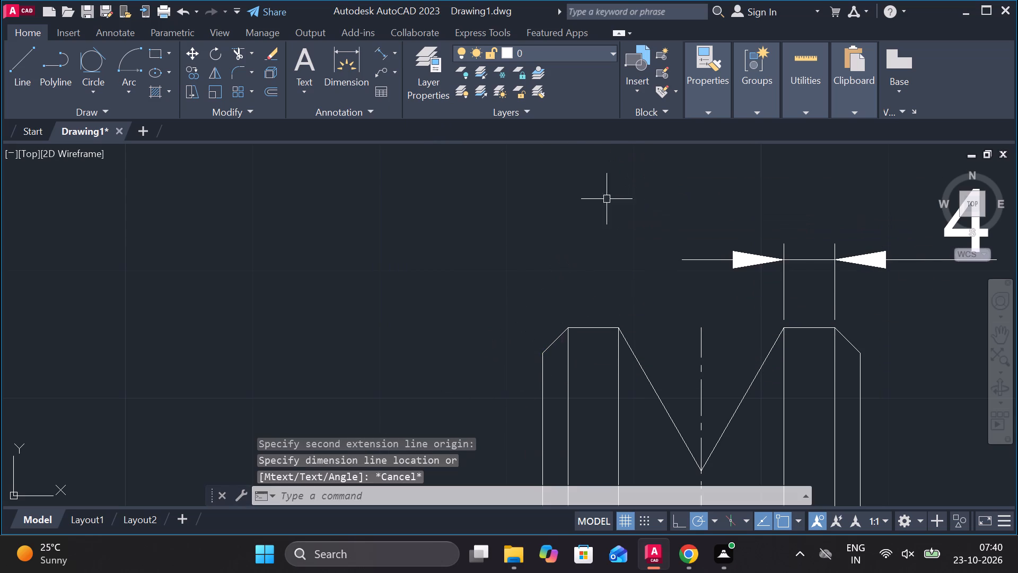
Add a horizontal linear dimension for the chamfer at the side view's upper left corner, placed above the view.
click(394, 53)
click(407, 79)
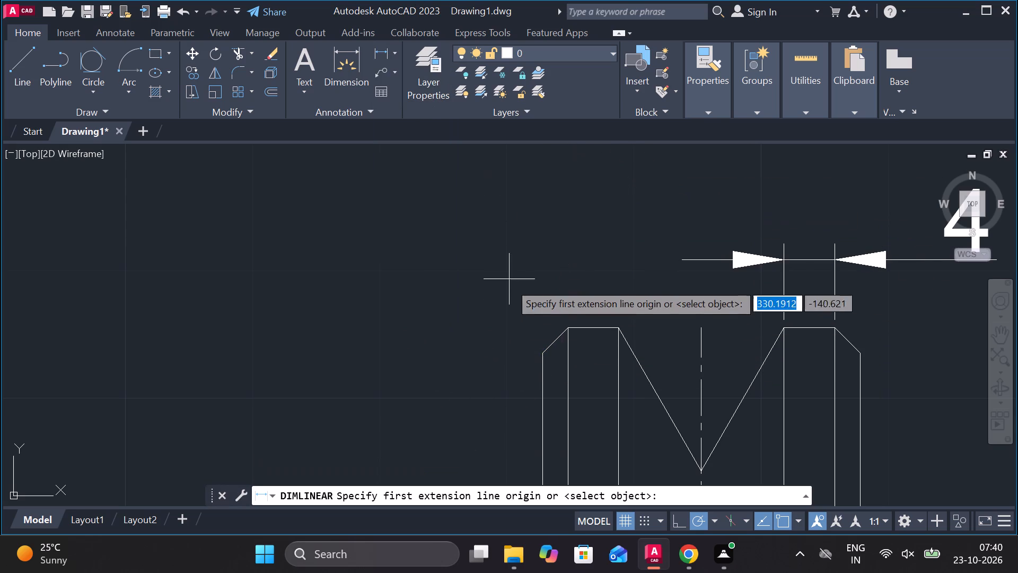
click(537, 354)
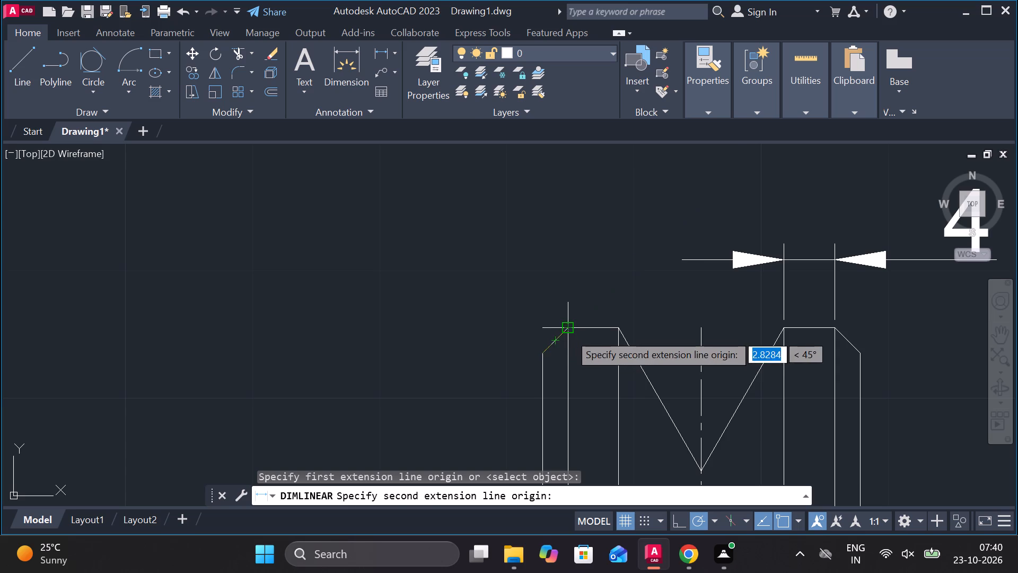
click(569, 333)
click(555, 218)
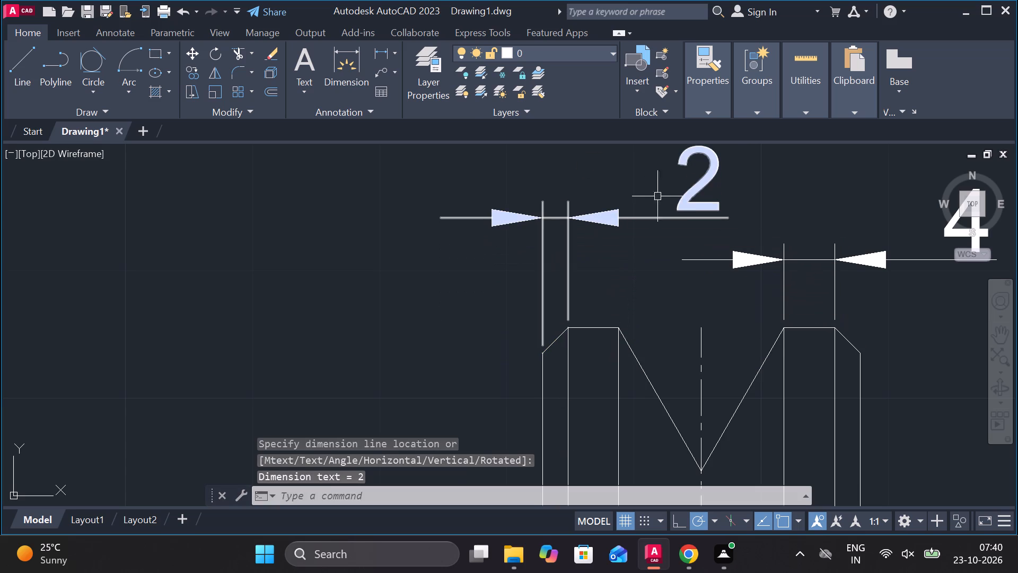
Change the text of the upper left chamfer dimension to 2*45°, including the degree symbol.
double_click(702, 178)
click(716, 194)
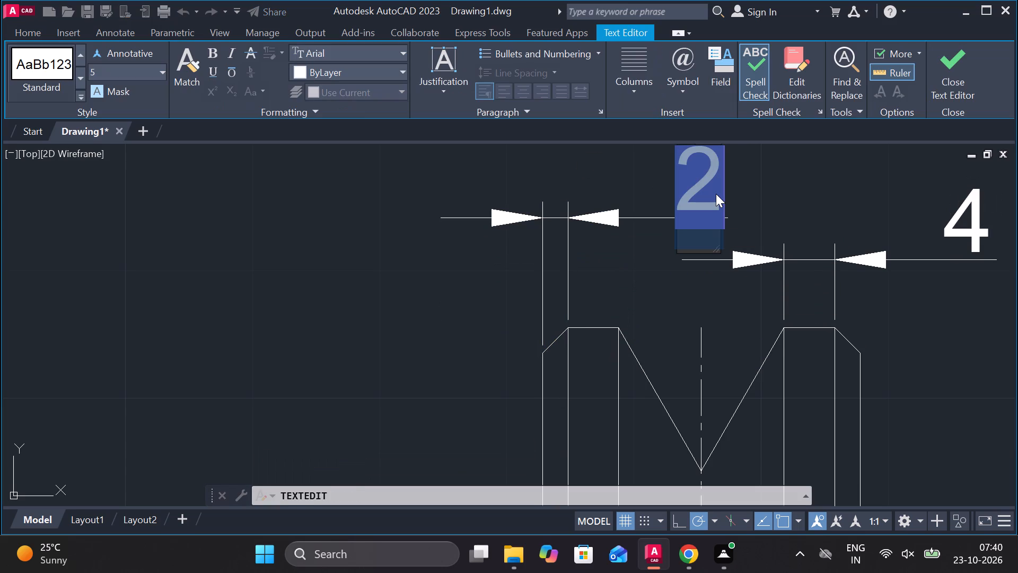
key(2)
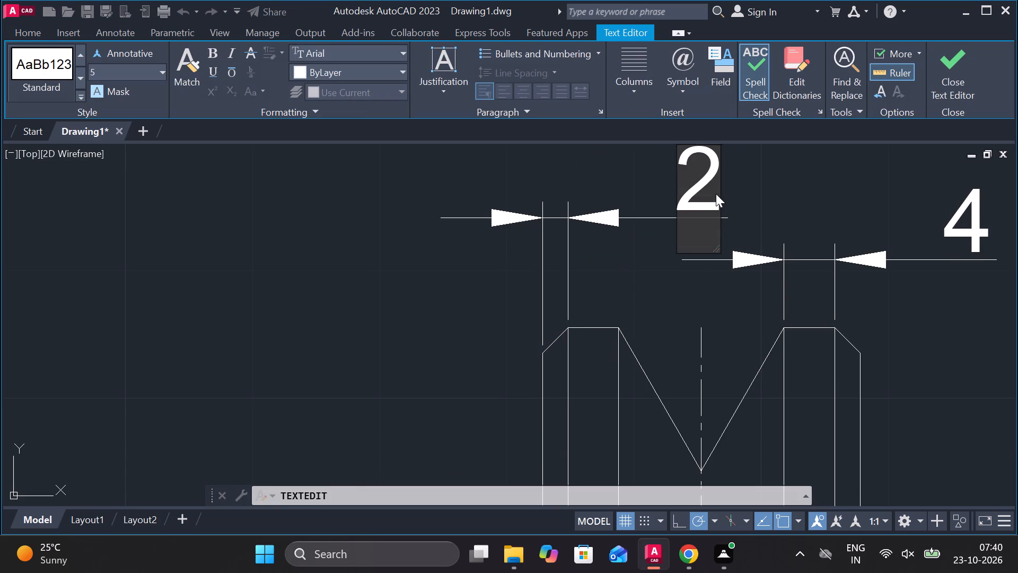
key(shift+asterisk)
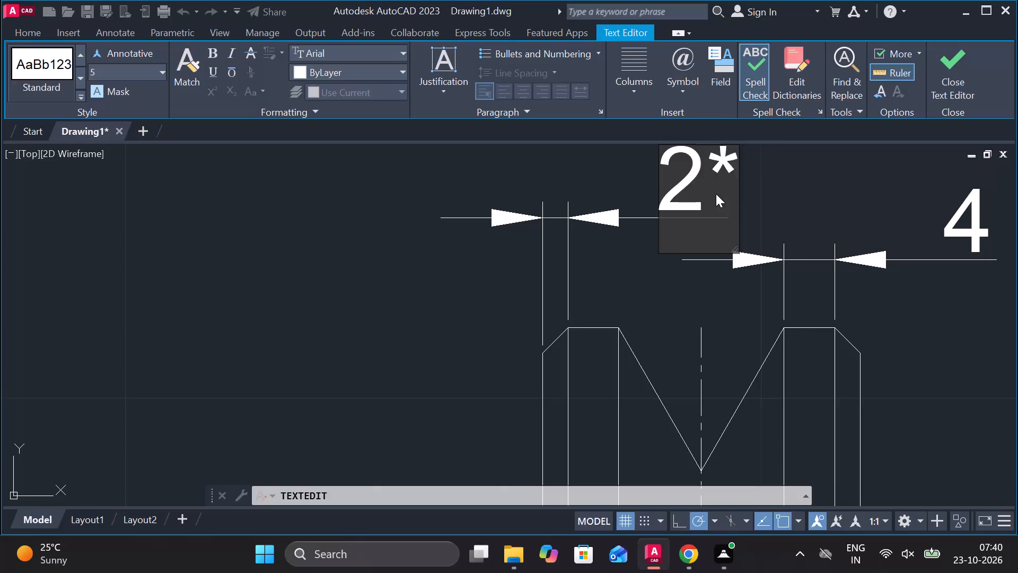
text(45)
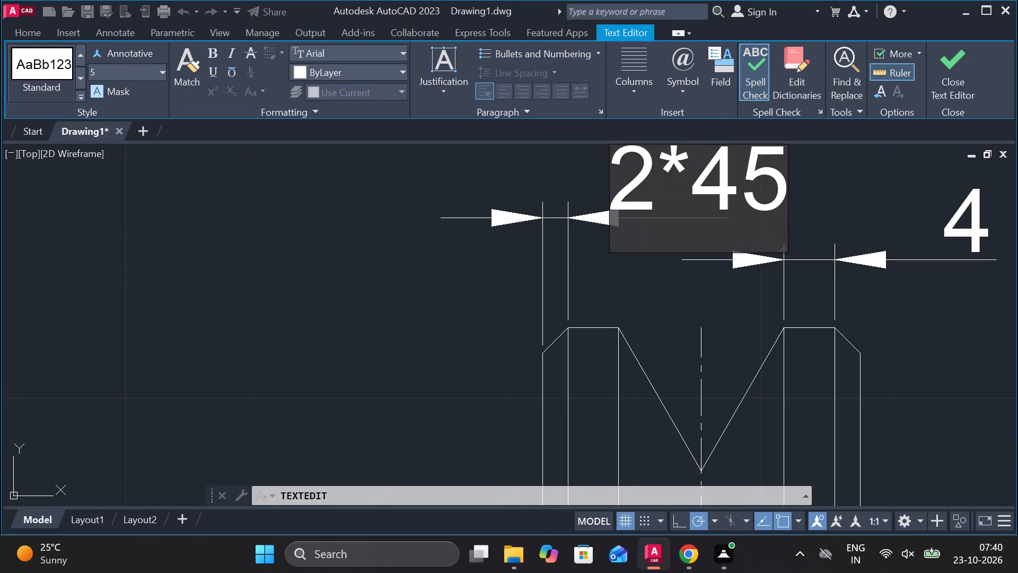
click(678, 93)
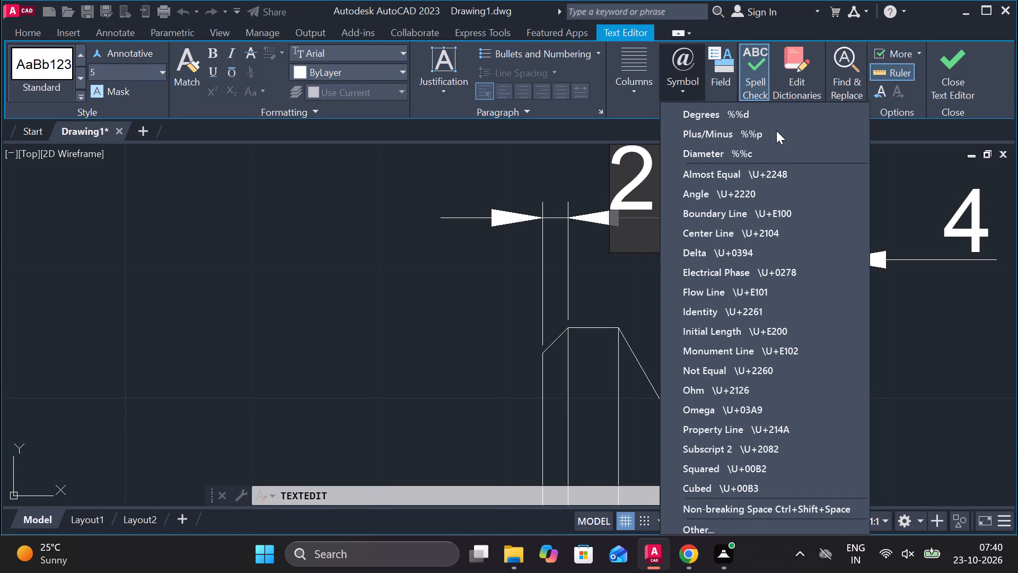
click(750, 154)
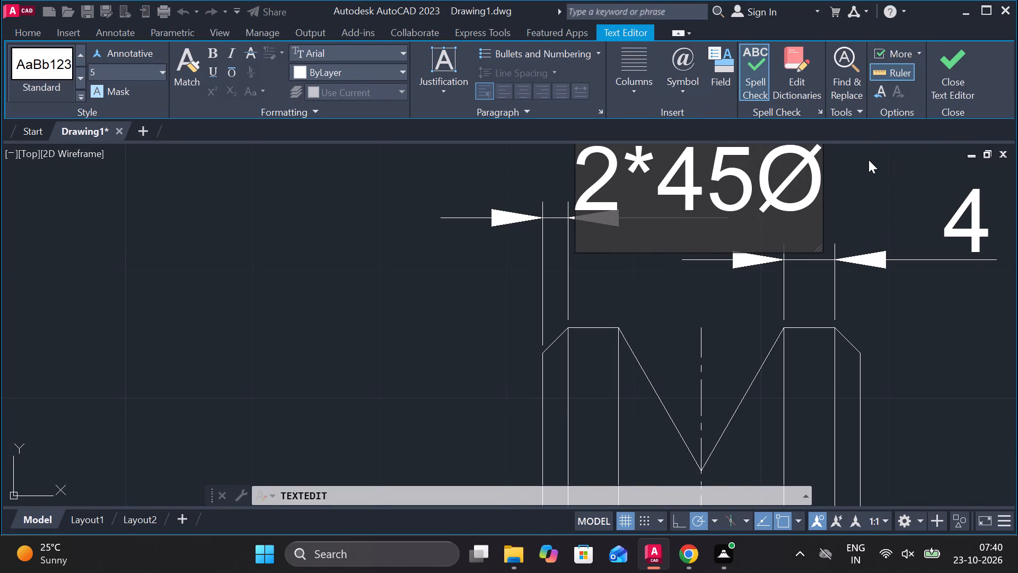
key(BackSpace)
click(694, 89)
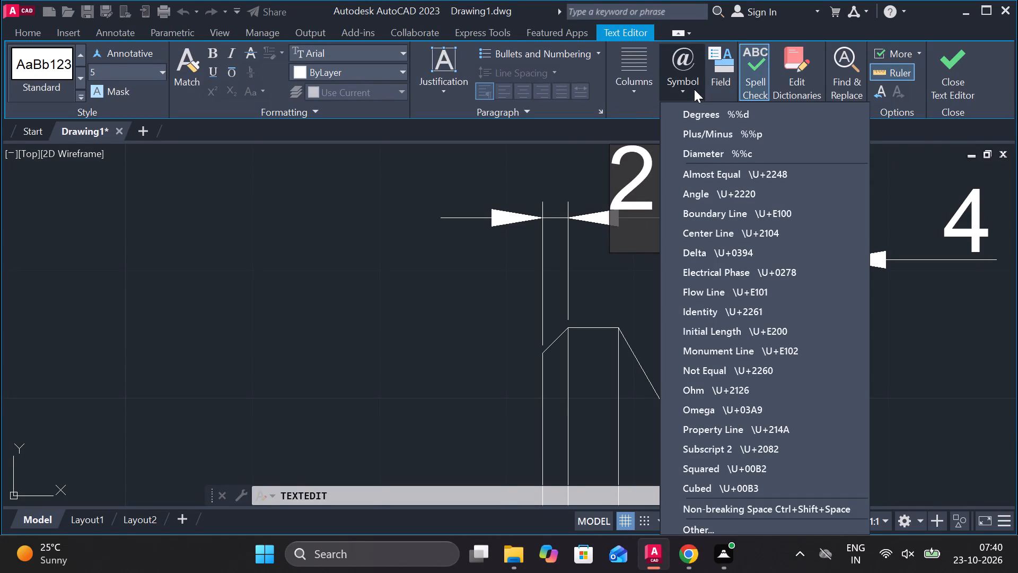
click(704, 111)
click(955, 83)
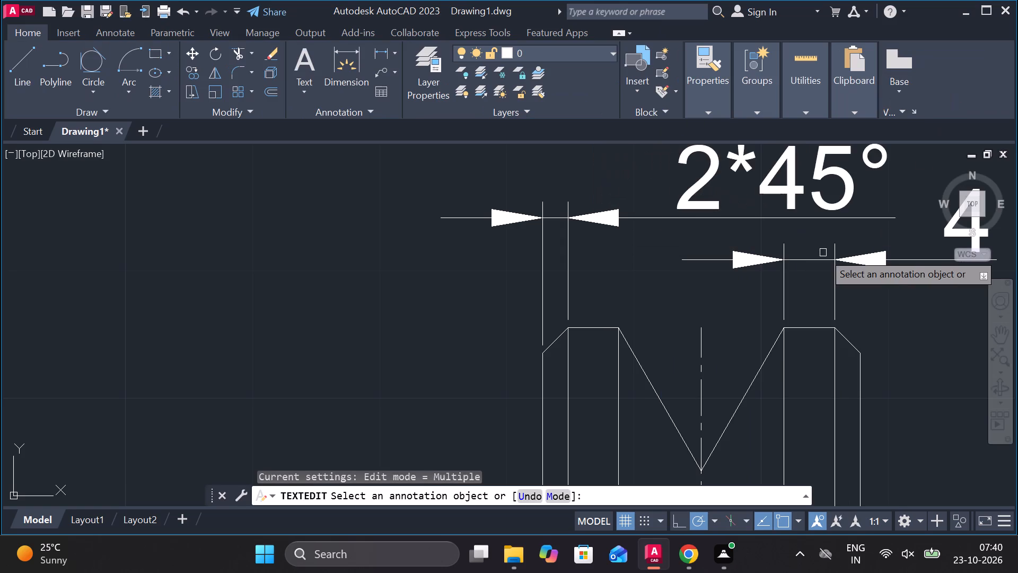
scroll(823, 253, down, 3)
middle_drag(757, 290, 490, 208)
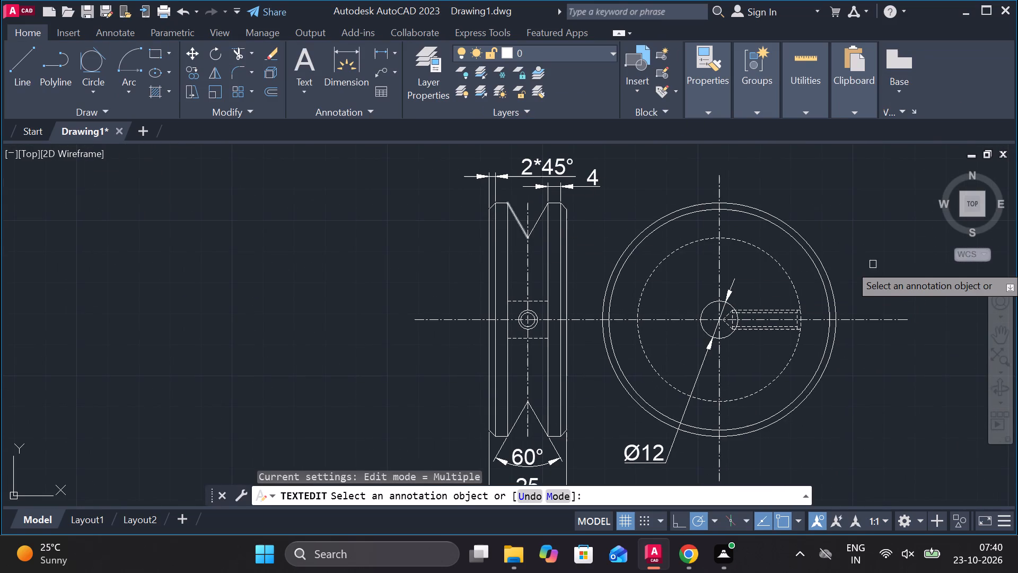
middle_drag(871, 260, 844, 260)
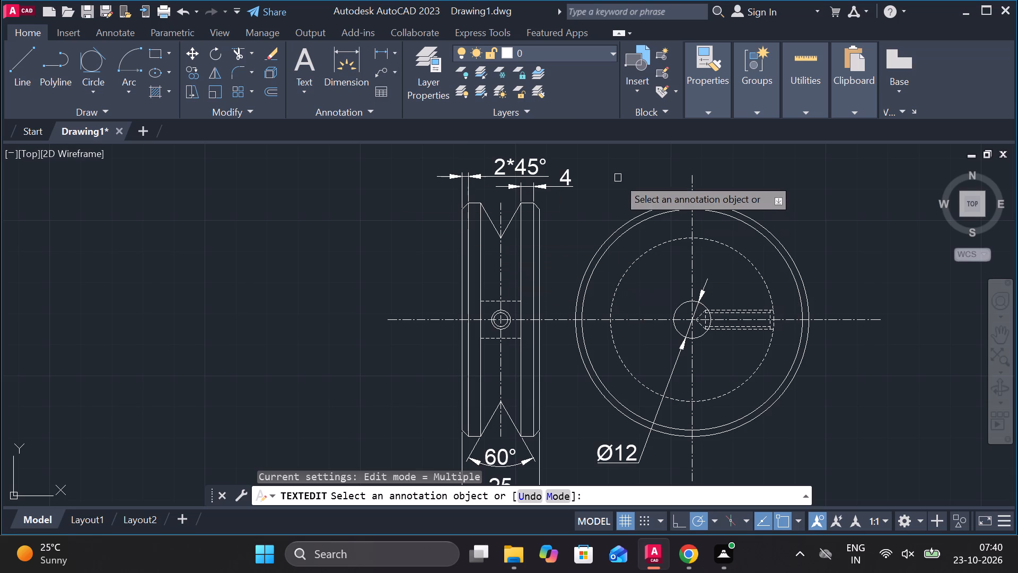
scroll(613, 177, down, 1)
key(Escape)
Add a multileader from the circular view's outer circle, outside its upper right, with text 11 at height 10.
middle_drag(745, 214, 724, 214)
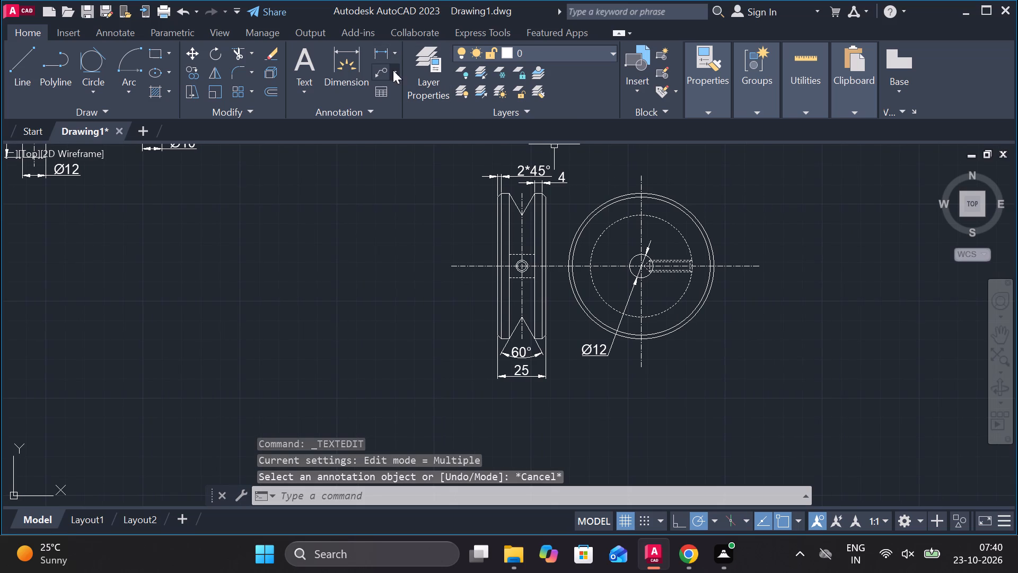
click(382, 70)
click(696, 205)
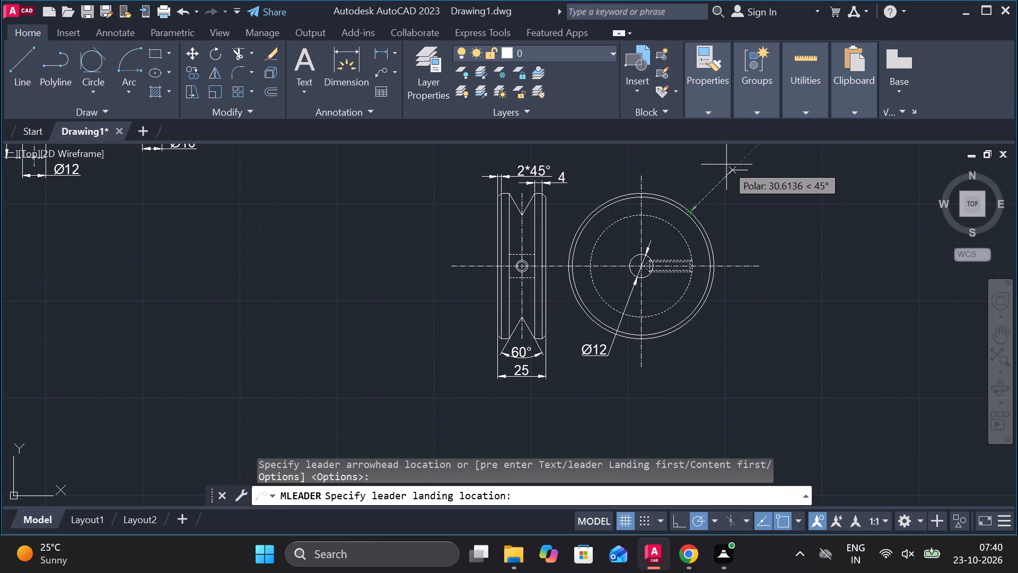
click(726, 165)
middle_drag(758, 180, 649, 228)
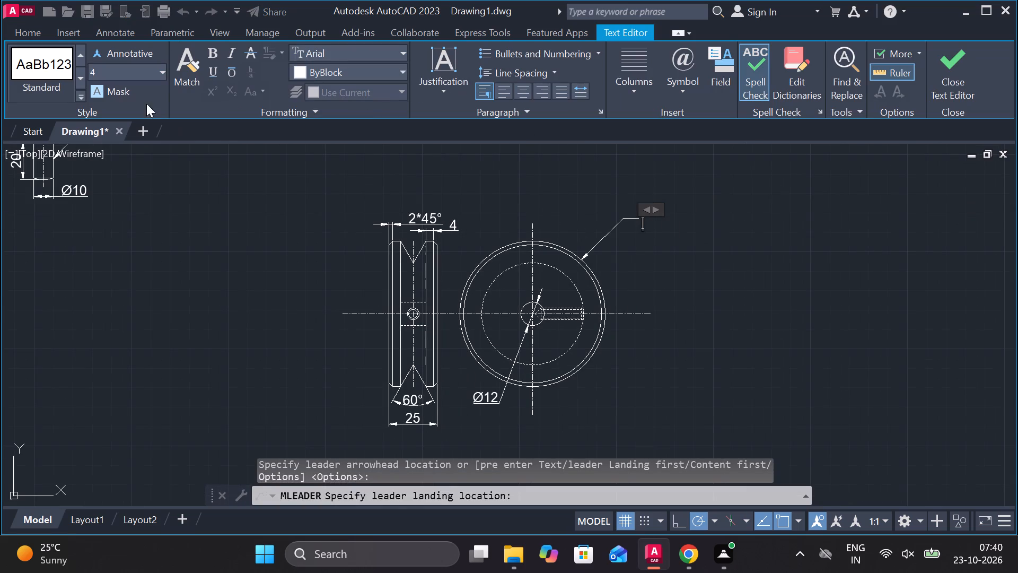
drag(131, 77, 67, 70)
text(10)
key(Return)
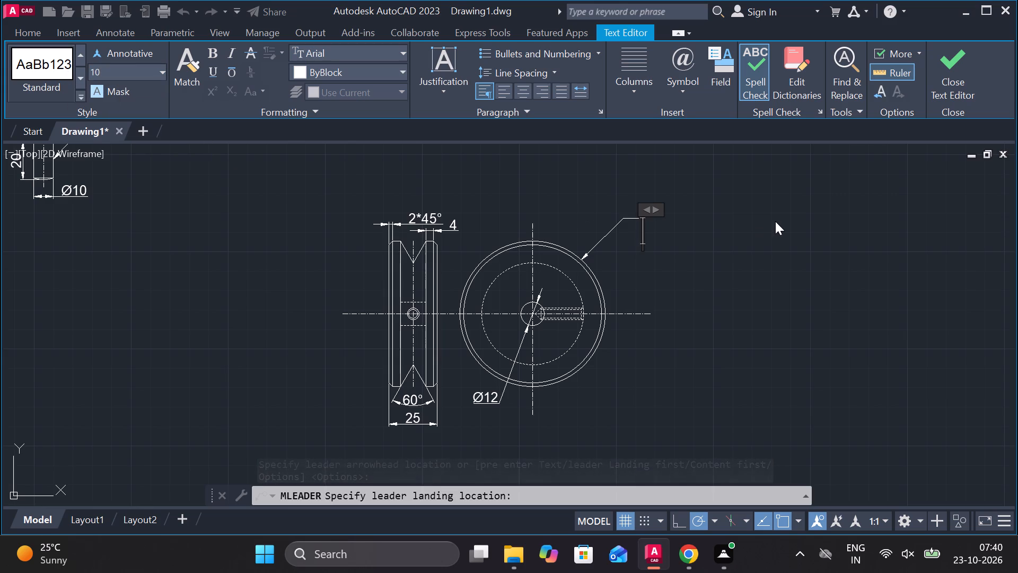
text(11)
click(948, 59)
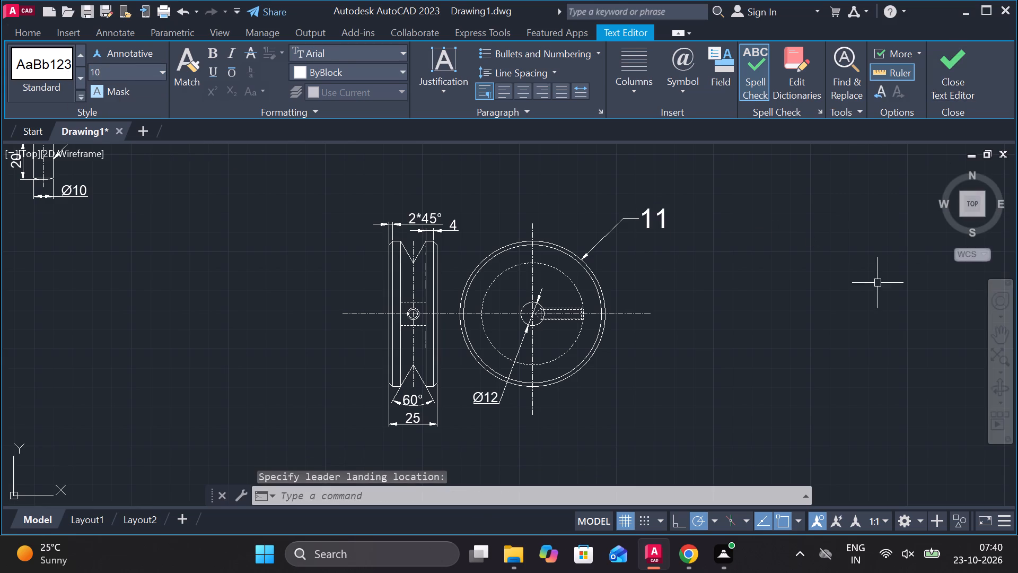
Add a multileader from the lower dashed edge of the radial hole in the circular view, with text 12 at height 10.
click(372, 75)
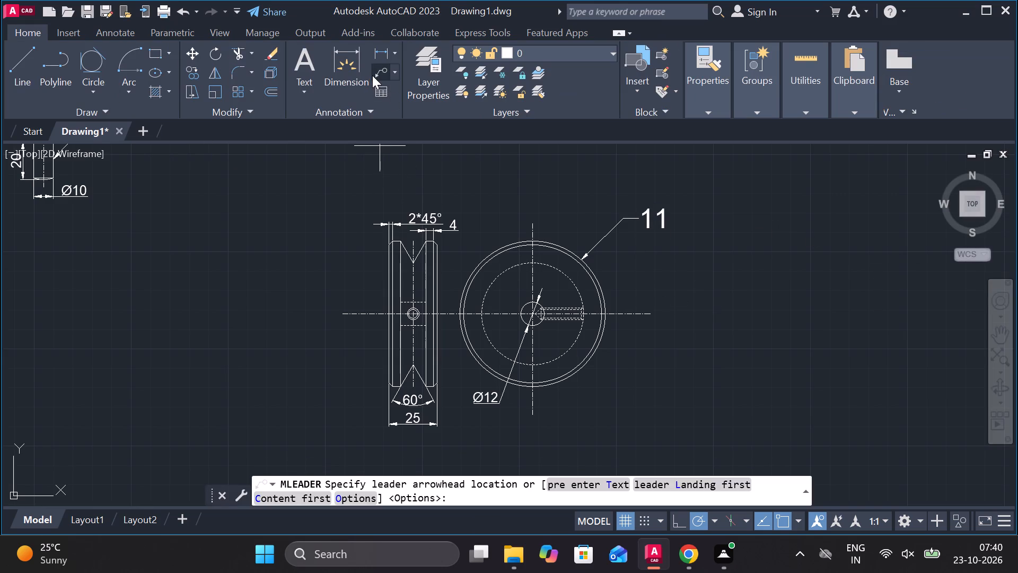
scroll(563, 319, up, 1)
click(564, 326)
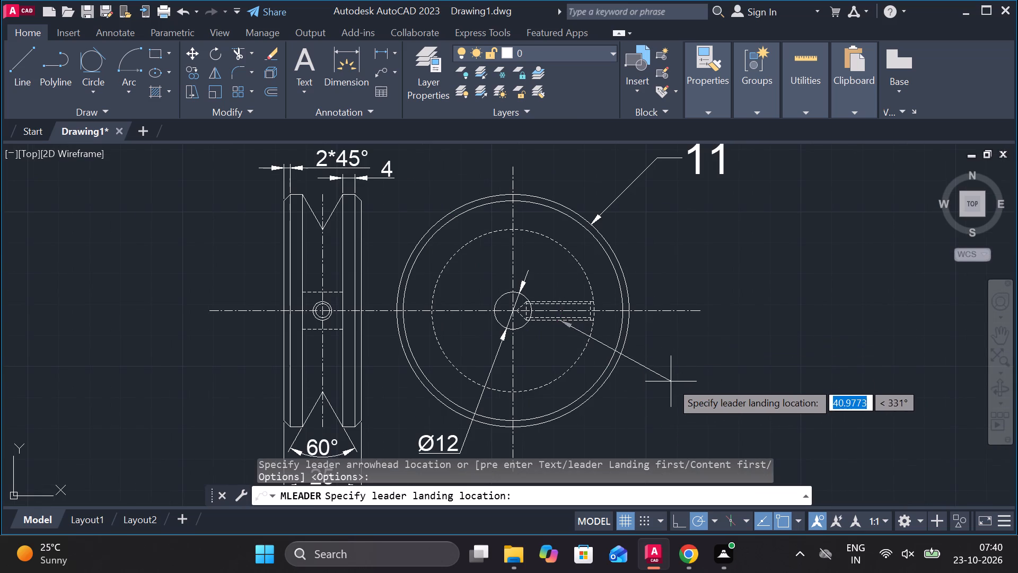
click(661, 393)
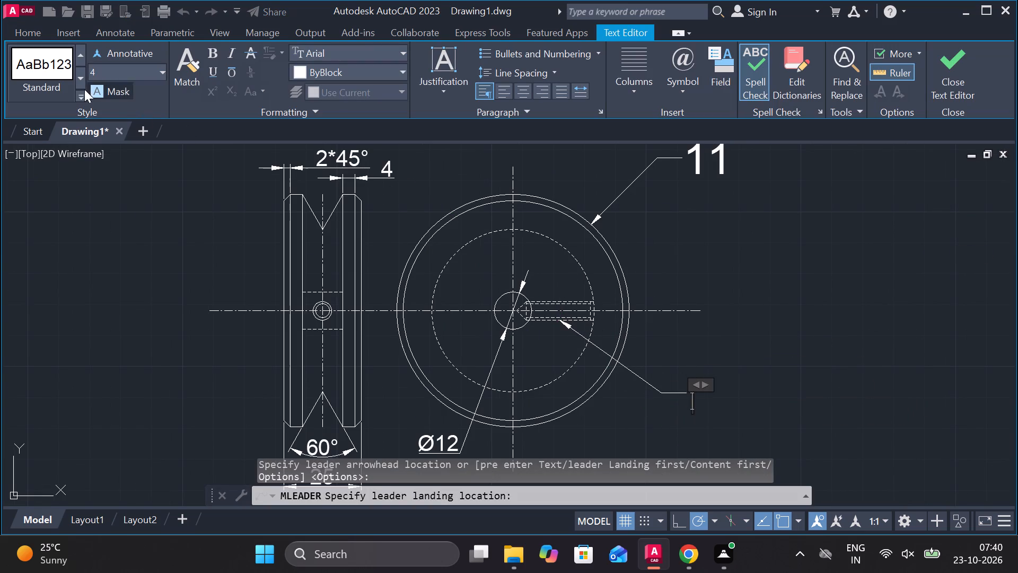
click(115, 73)
text(10)
key(Return)
text(12)
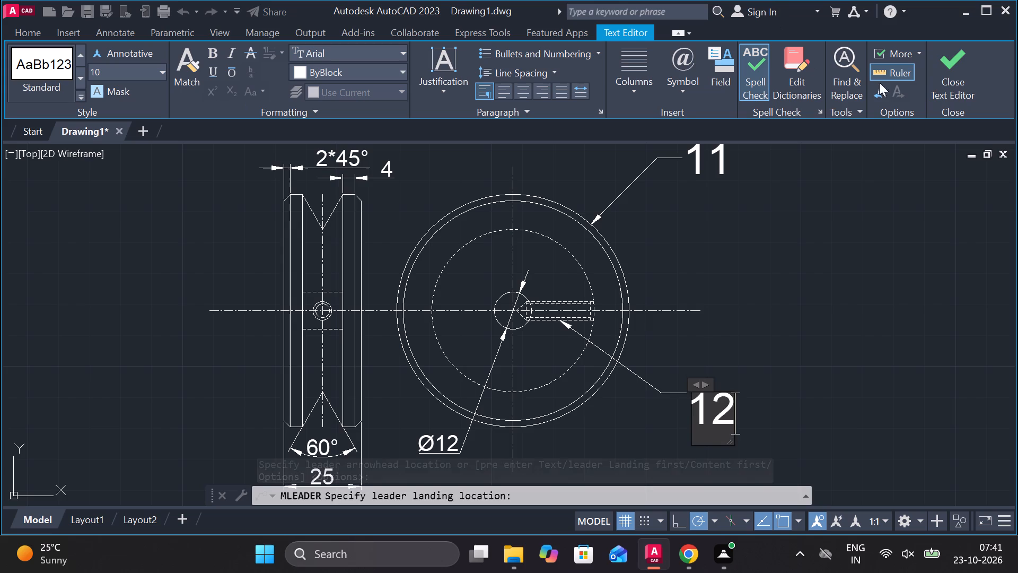
click(956, 81)
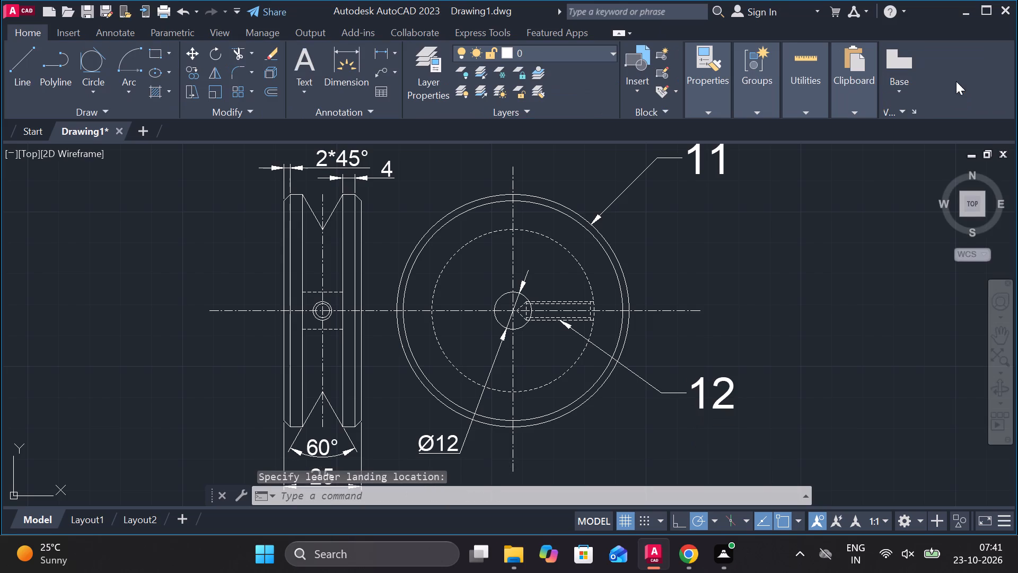
Move both pulley views with their dimensions and leaders to the space below parts 7 and 9, beside part 10.
scroll(703, 253, down, 1)
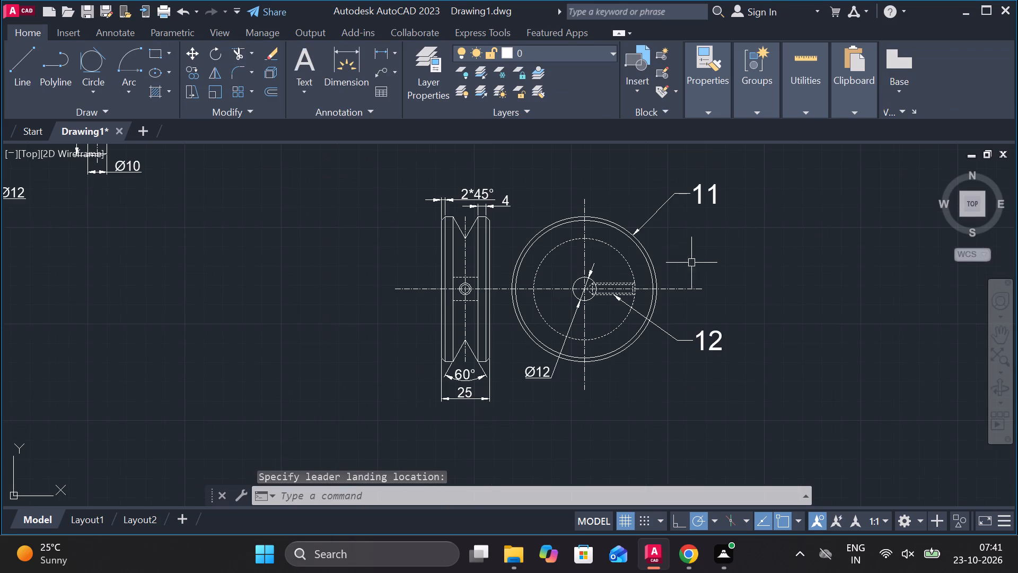
middle_drag(657, 272, 657, 266)
scroll(735, 304, down, 1)
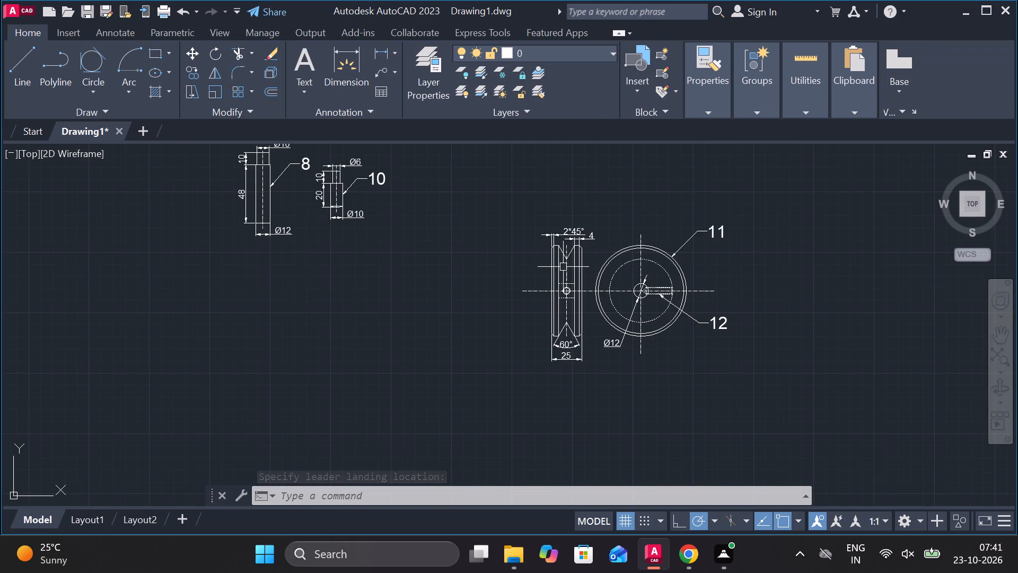
click(497, 200)
click(798, 394)
key(m)
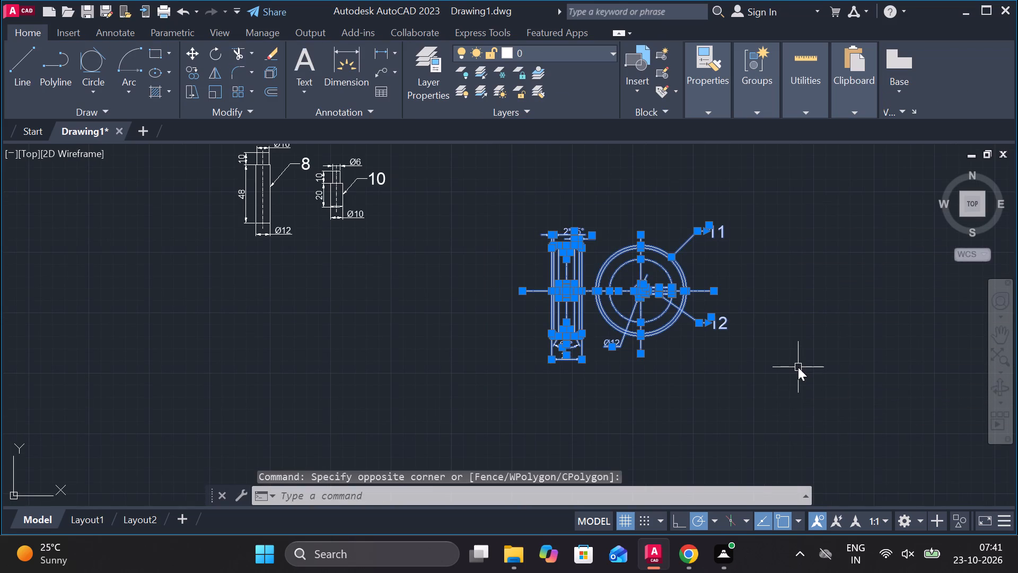
key(Return)
click(798, 367)
scroll(798, 367, down, 2)
scroll(763, 370, up, 2)
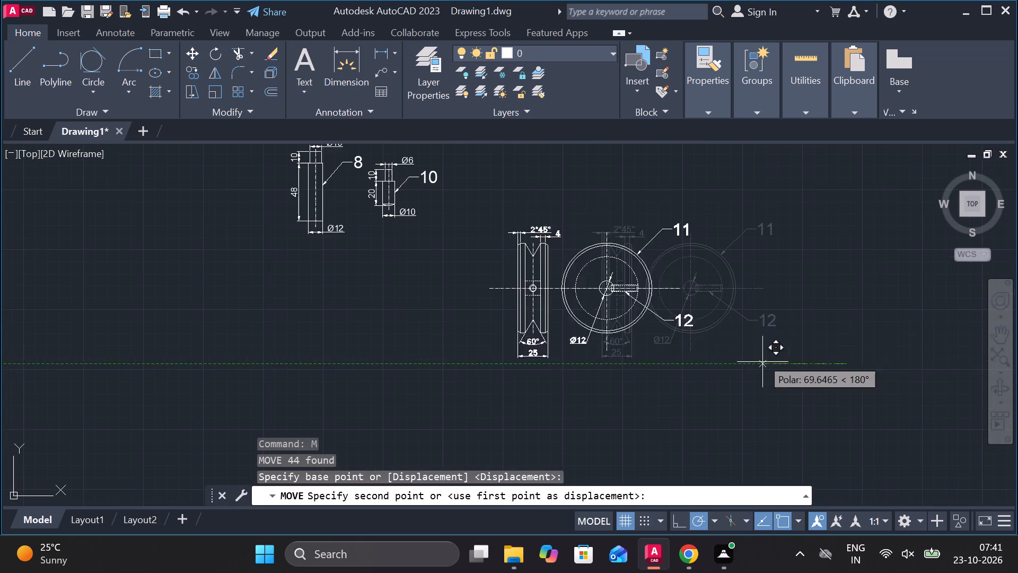
middle_drag(759, 305, 736, 471)
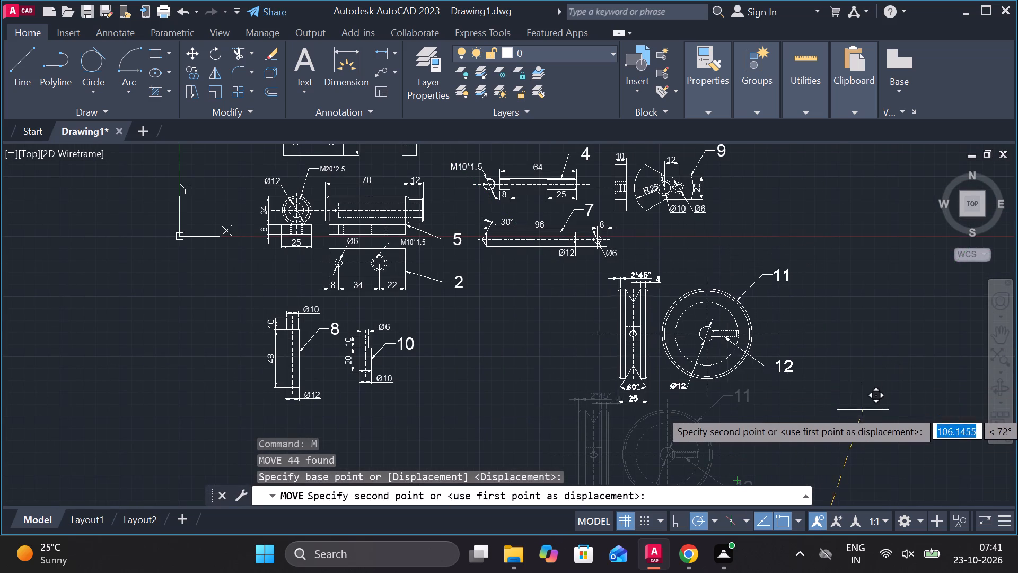
click(832, 409)
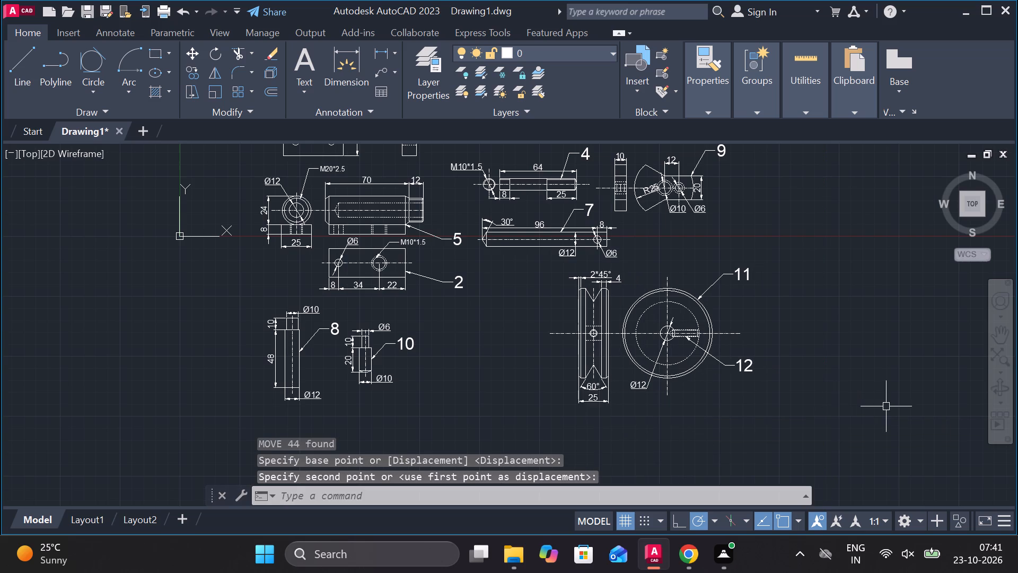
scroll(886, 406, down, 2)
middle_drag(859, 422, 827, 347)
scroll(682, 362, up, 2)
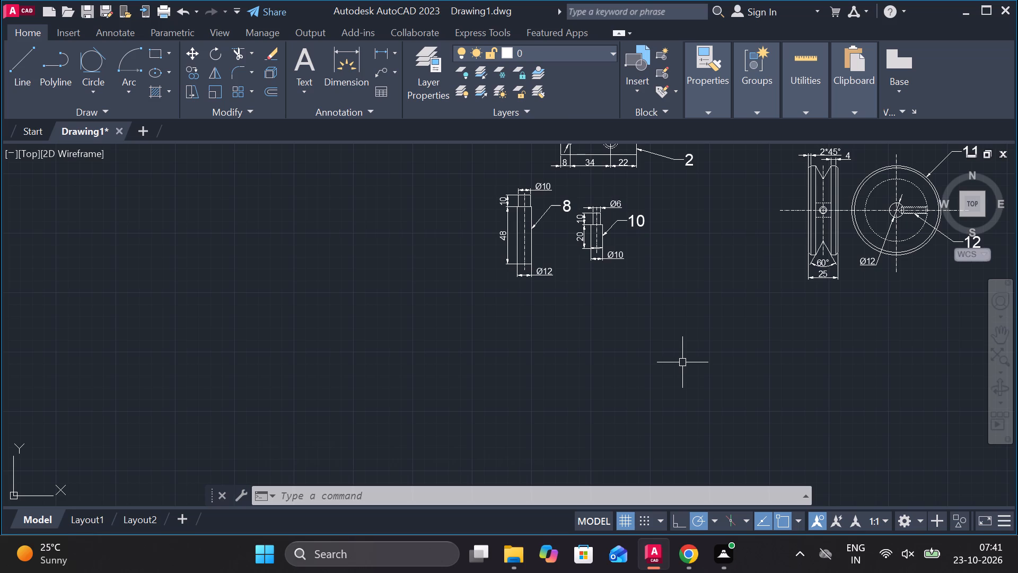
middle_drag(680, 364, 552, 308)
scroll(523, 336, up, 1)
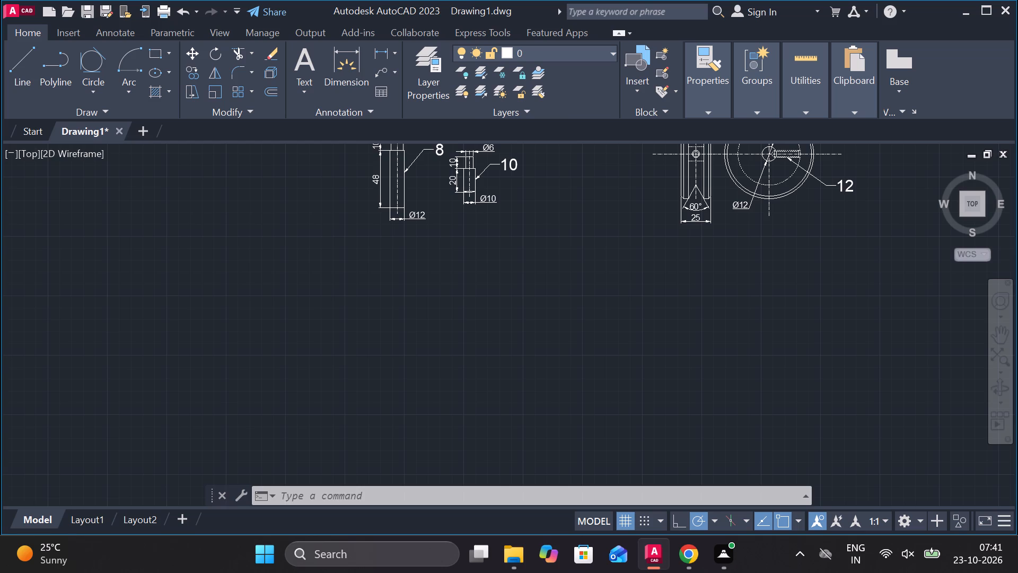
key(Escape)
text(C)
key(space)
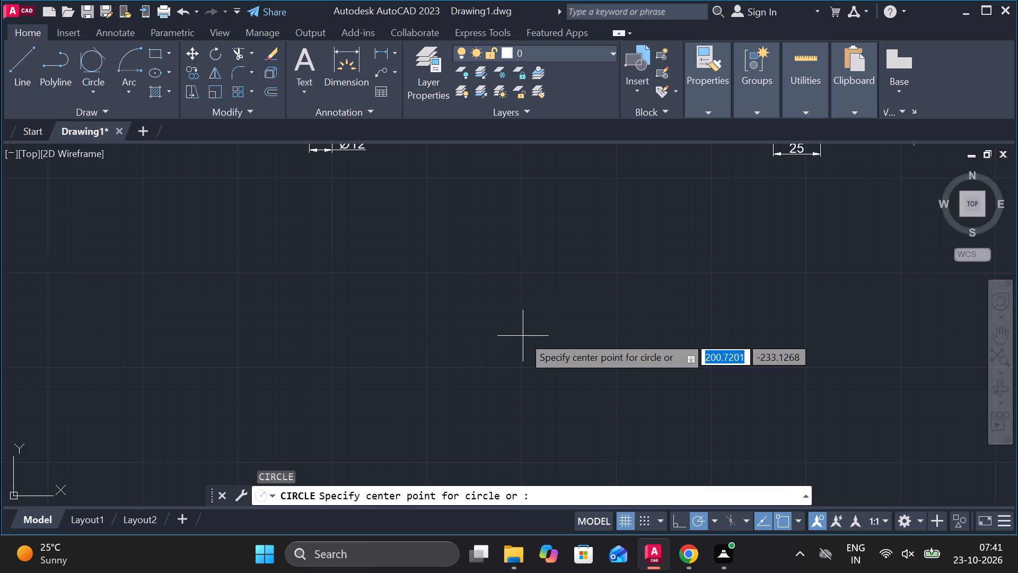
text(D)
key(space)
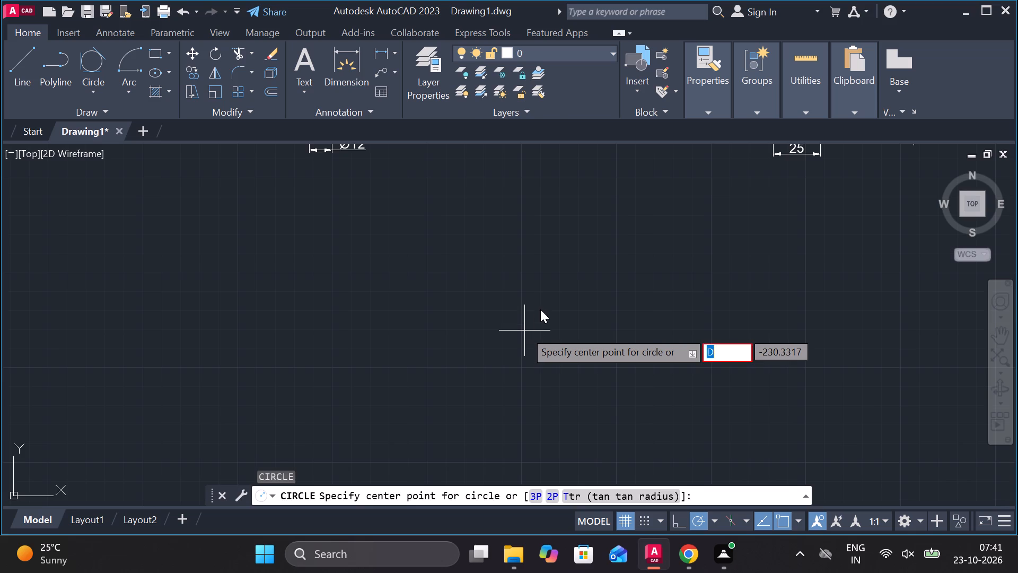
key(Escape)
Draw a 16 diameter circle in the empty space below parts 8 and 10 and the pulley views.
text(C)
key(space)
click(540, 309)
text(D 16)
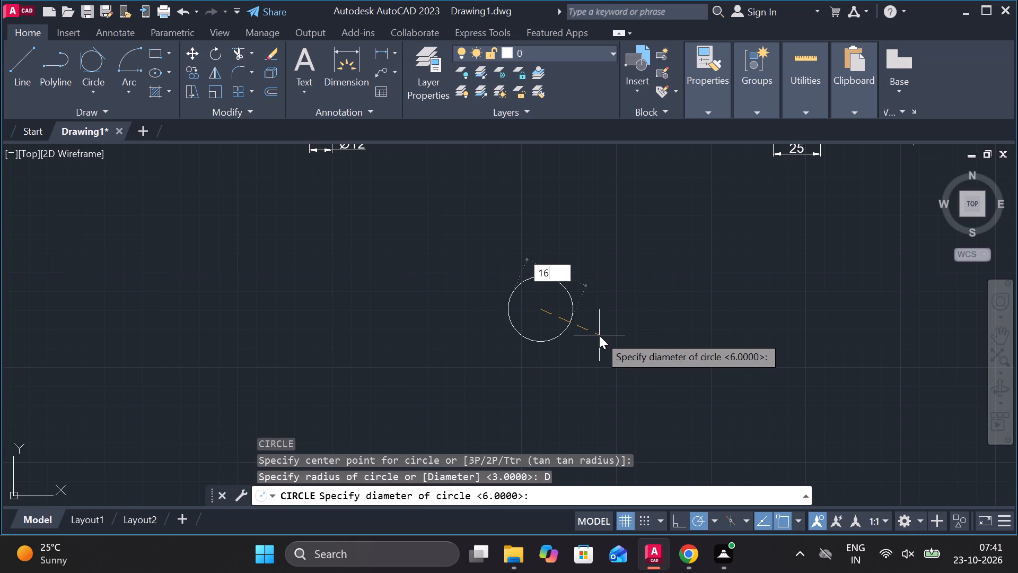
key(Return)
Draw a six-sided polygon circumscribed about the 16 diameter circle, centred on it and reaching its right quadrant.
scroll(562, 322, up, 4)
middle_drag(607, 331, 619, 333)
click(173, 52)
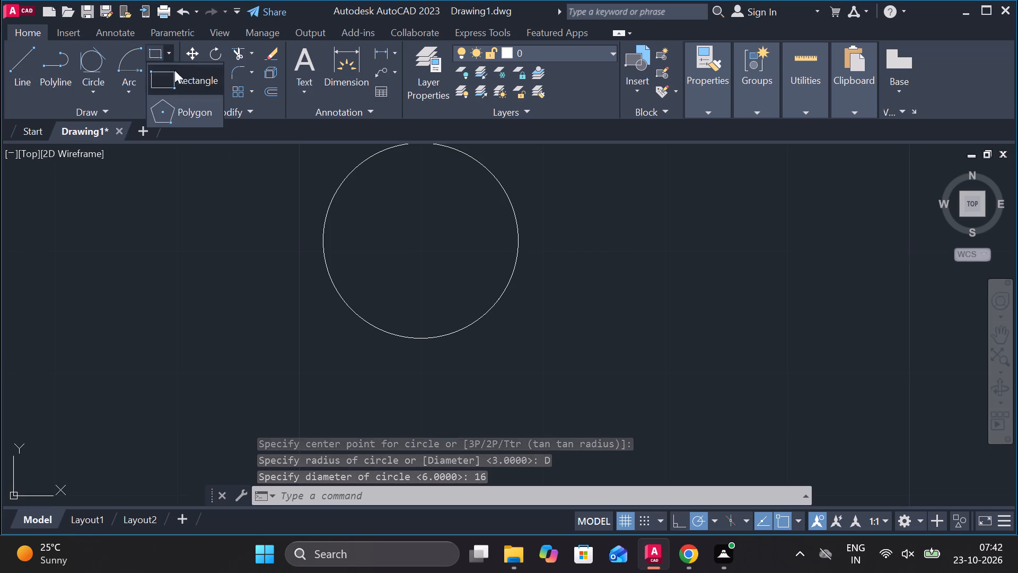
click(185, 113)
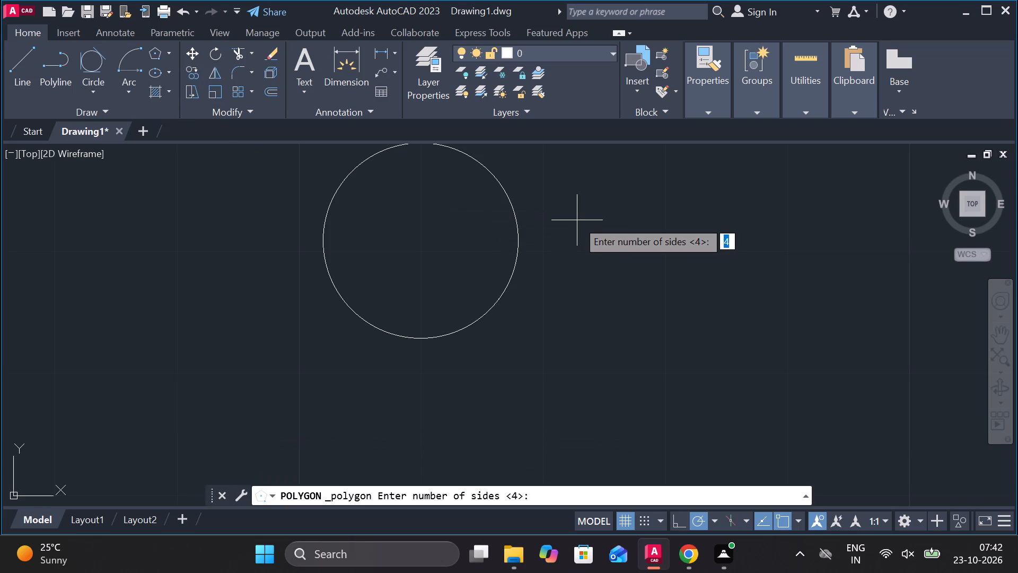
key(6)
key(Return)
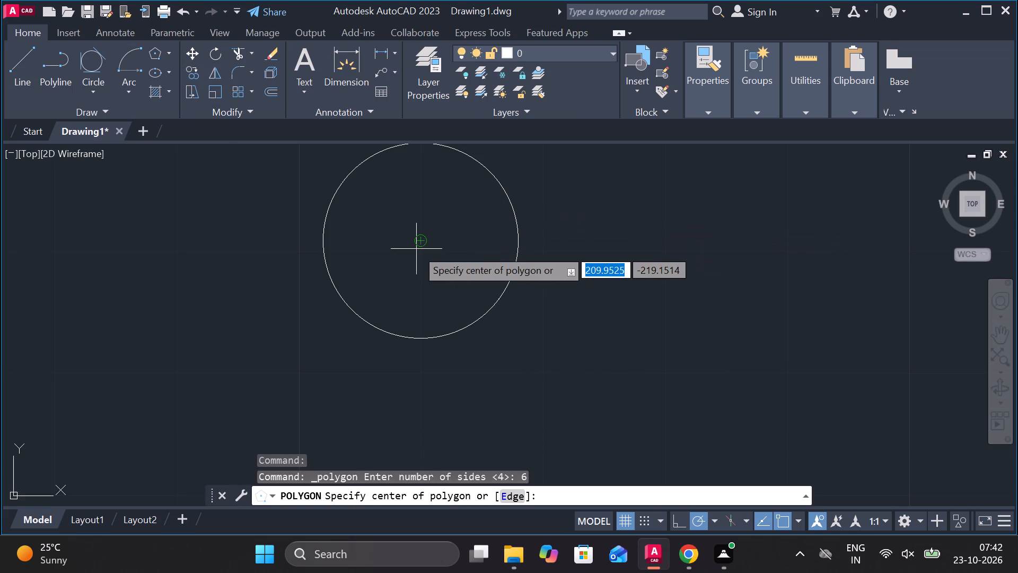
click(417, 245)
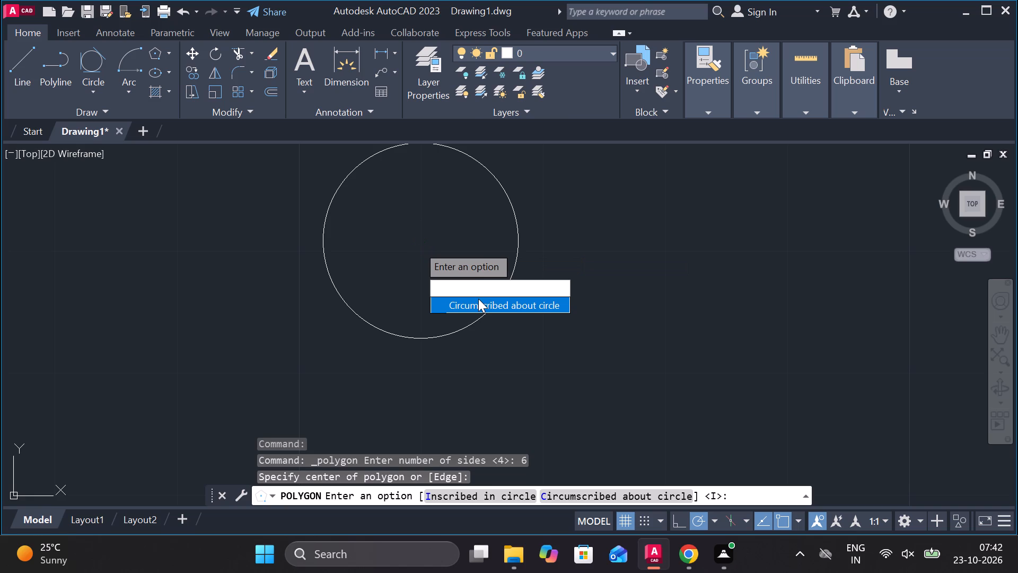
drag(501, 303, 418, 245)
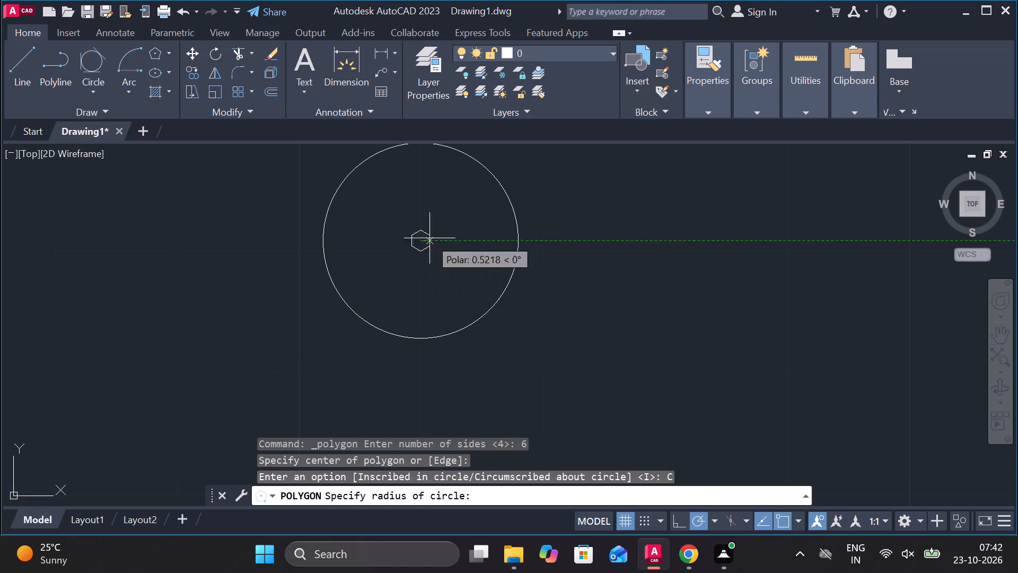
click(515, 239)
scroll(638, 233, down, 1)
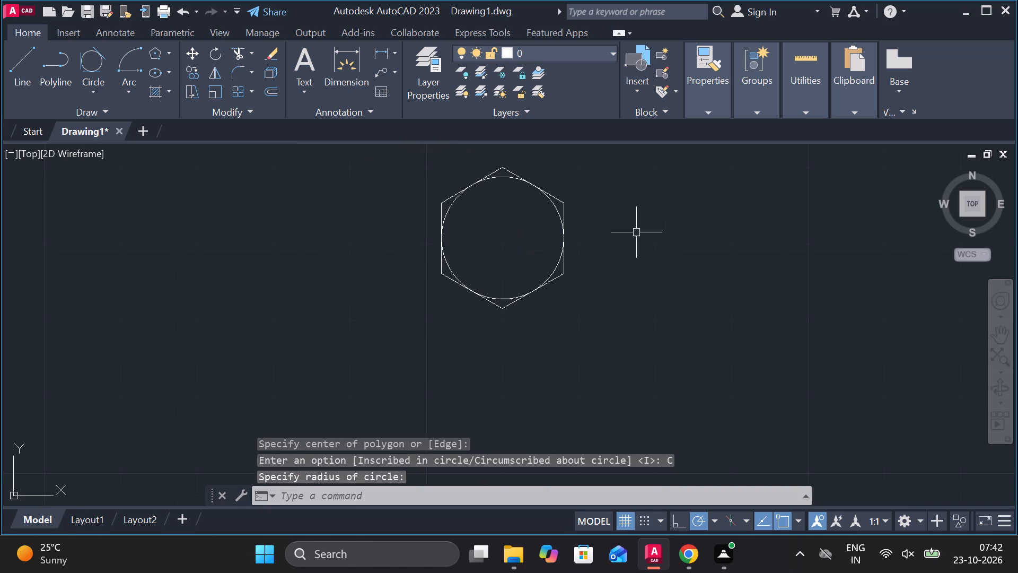
Check the circumscribed hexagon's corner-to-corner height and left side length with trial linear dimensions, without placing them.
click(375, 54)
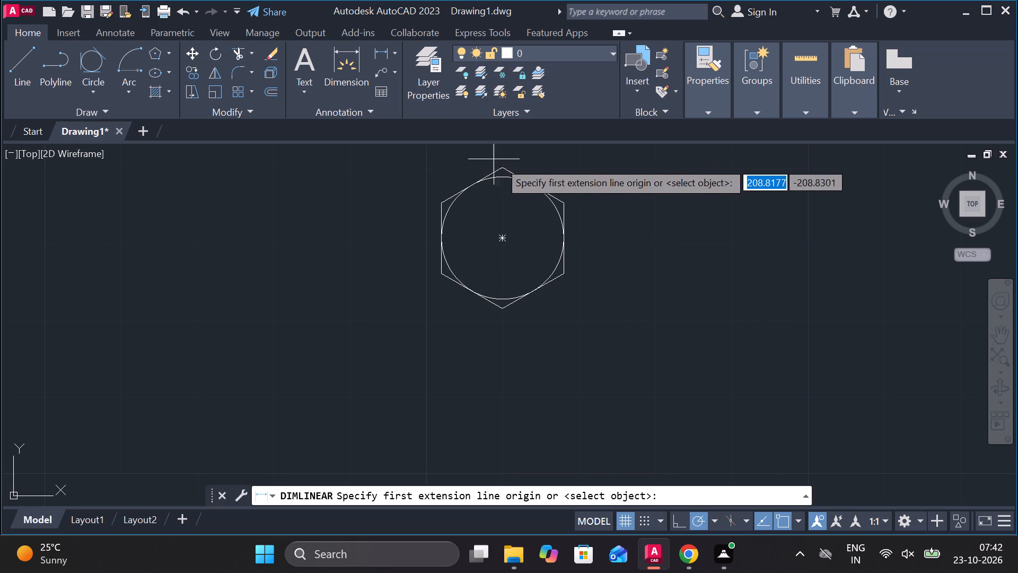
click(506, 163)
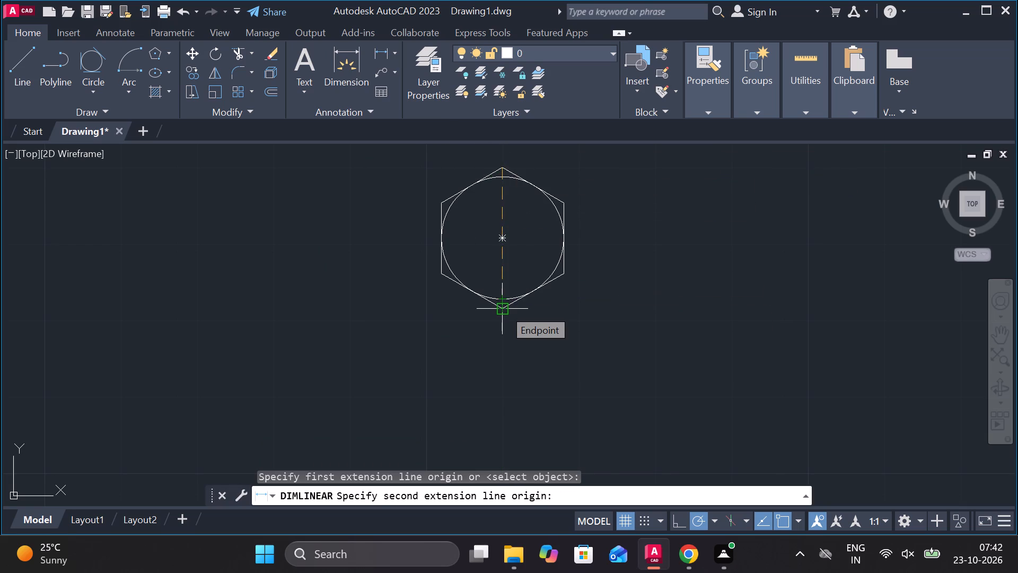
scroll(504, 309, up, 1)
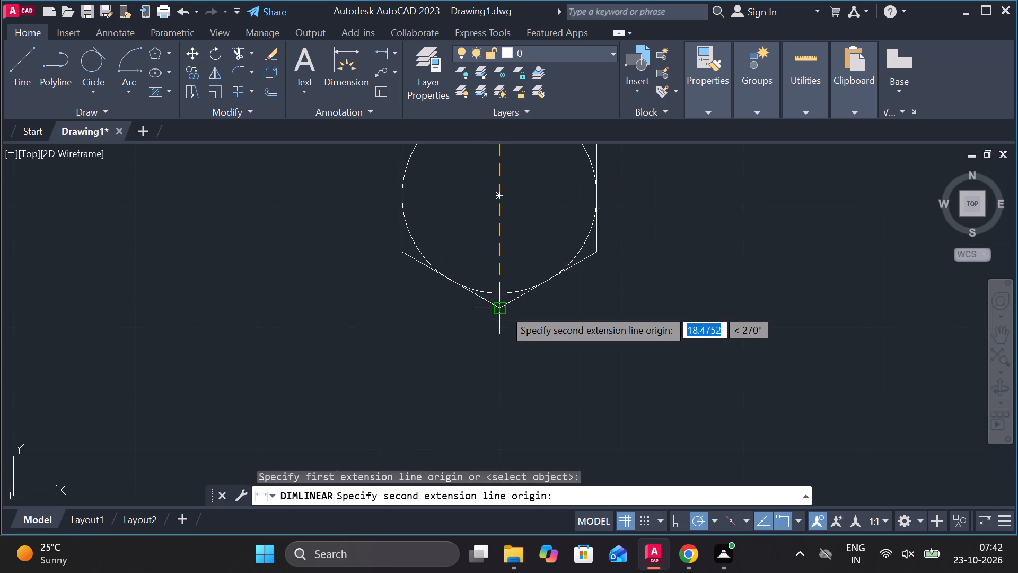
click(499, 310)
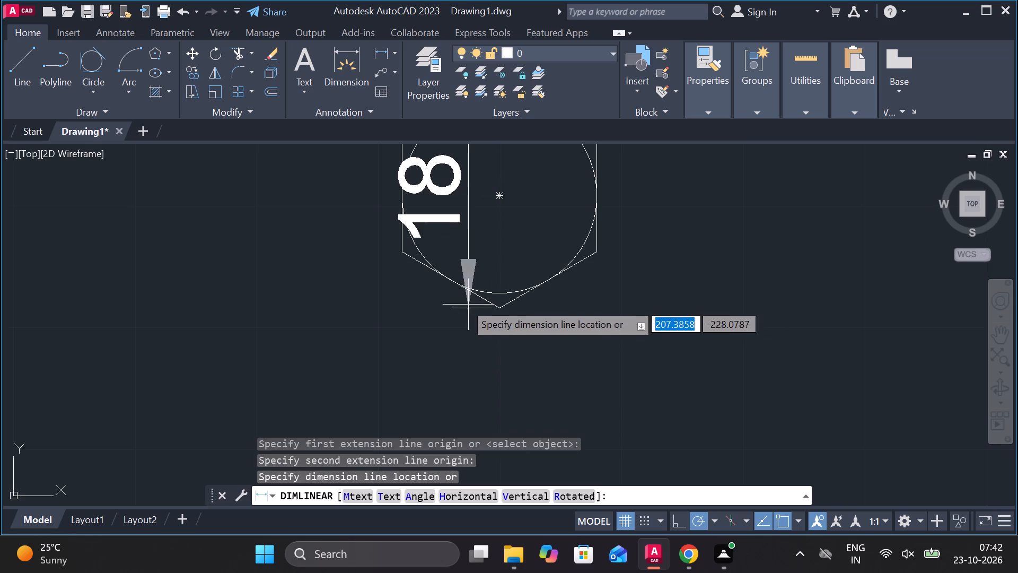
scroll(463, 302, down, 3)
scroll(463, 302, up, 2)
key(Escape)
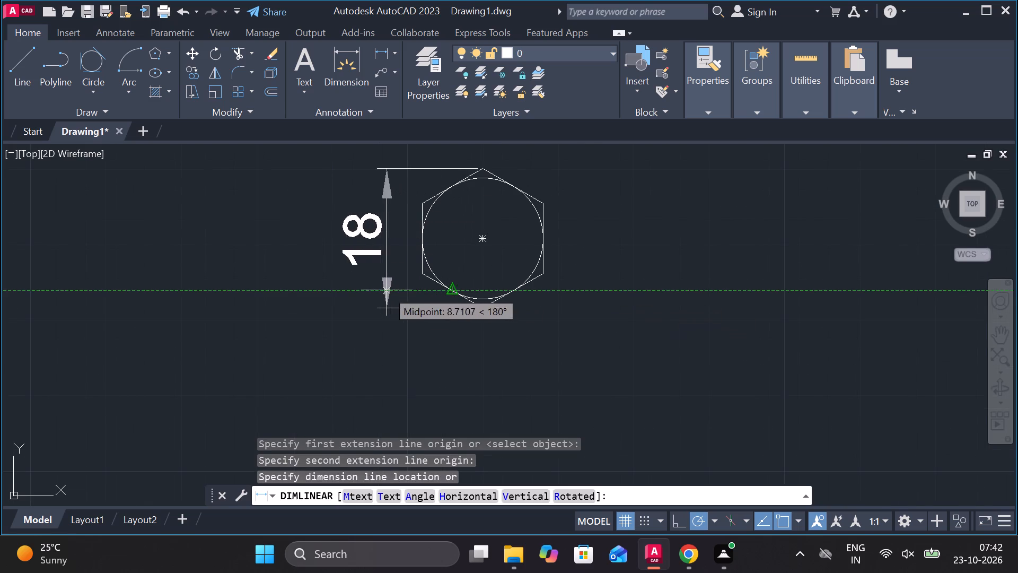
key(space)
click(420, 209)
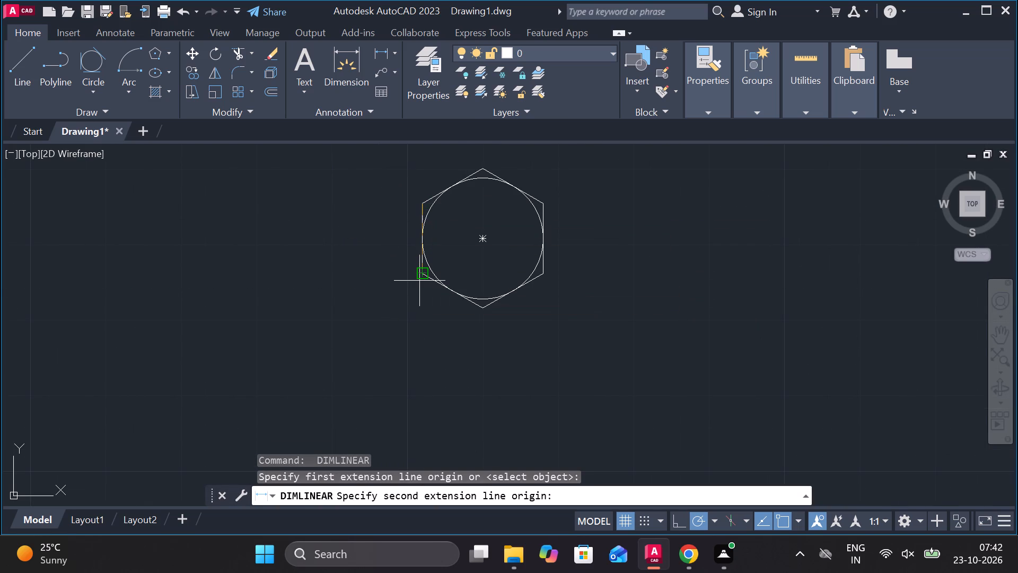
key(Escape)
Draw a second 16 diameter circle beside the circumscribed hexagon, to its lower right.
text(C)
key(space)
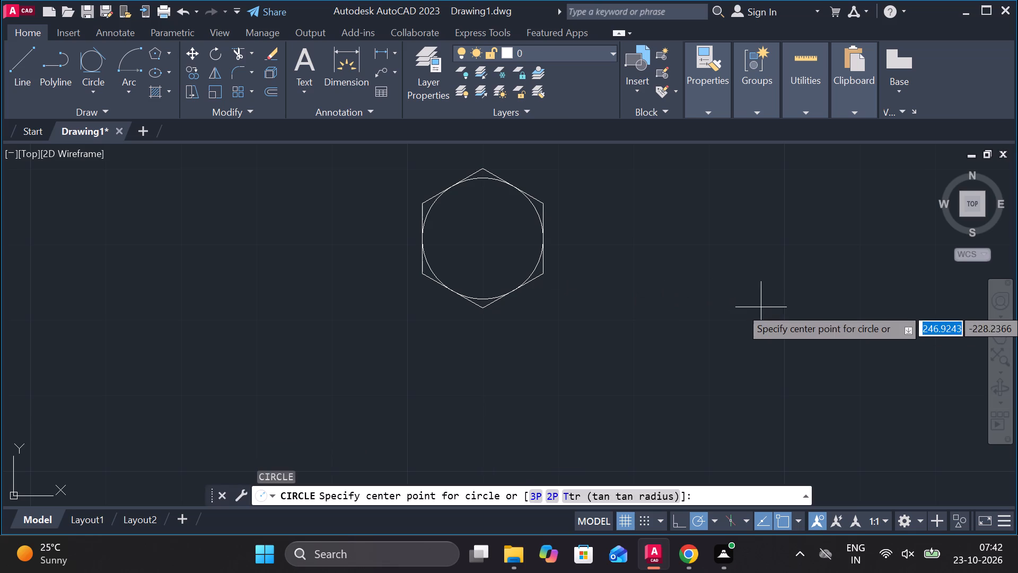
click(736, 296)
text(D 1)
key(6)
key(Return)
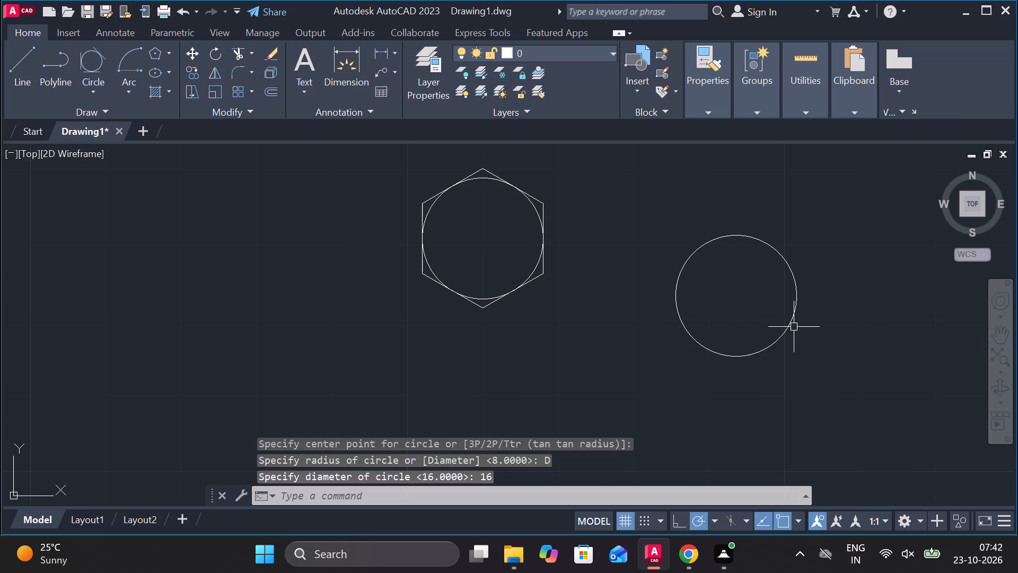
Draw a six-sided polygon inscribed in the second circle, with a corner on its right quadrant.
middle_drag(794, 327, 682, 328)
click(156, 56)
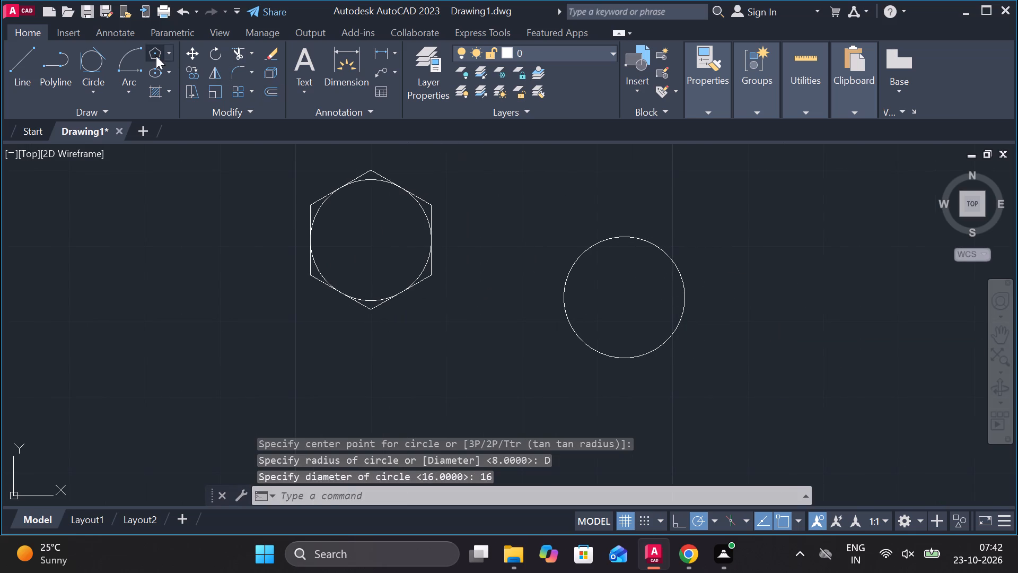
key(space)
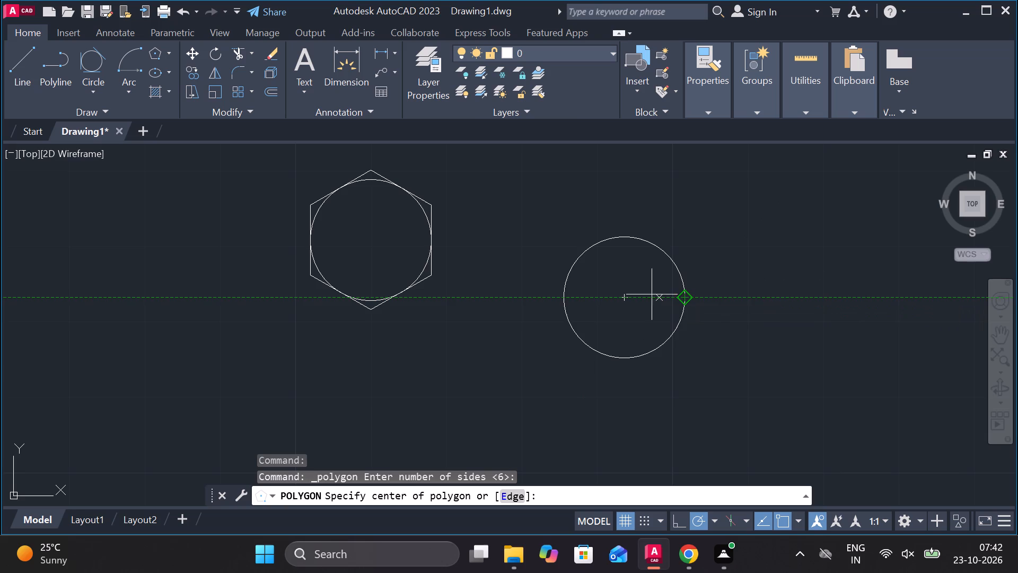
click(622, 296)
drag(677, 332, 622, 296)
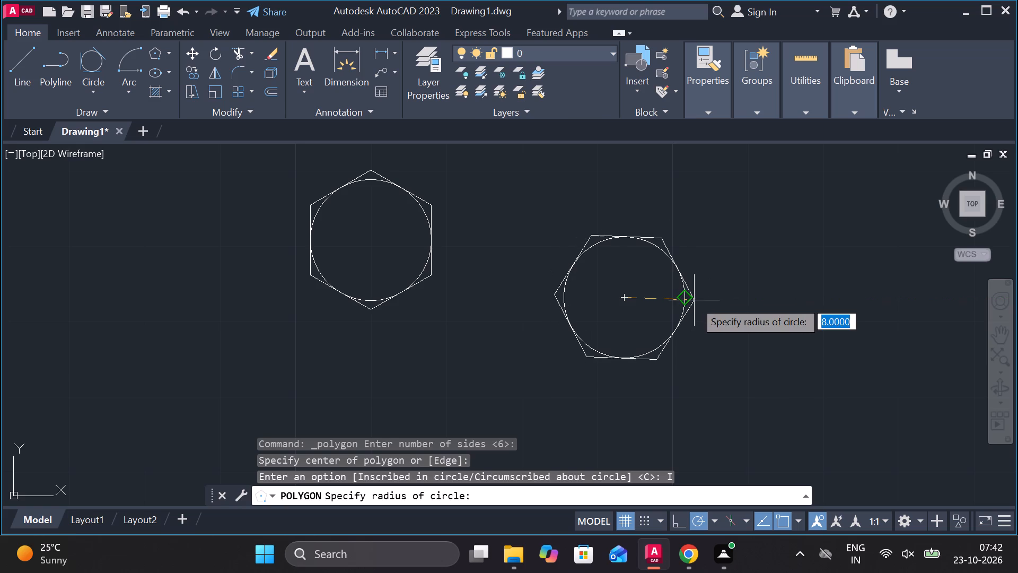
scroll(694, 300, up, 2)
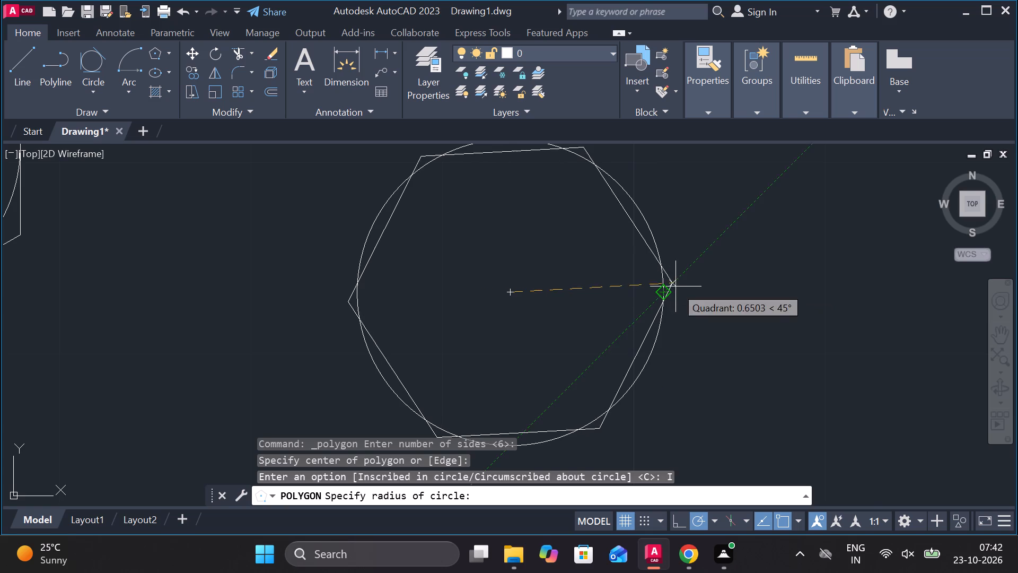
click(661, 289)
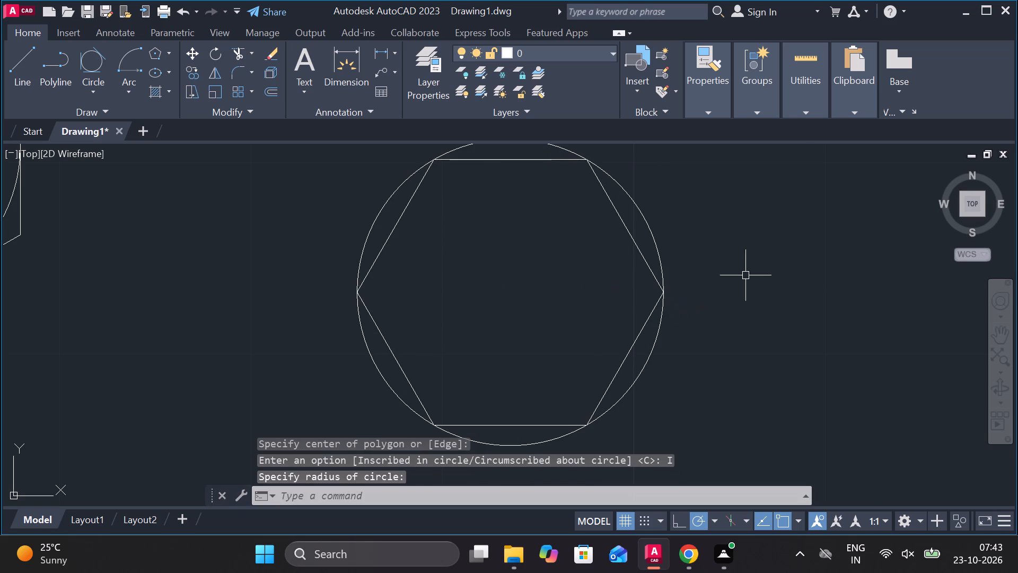
Check the inscribed hexagon's width across corners, height across flats and bottom side length with trial linear dimensions, without placing them.
click(381, 56)
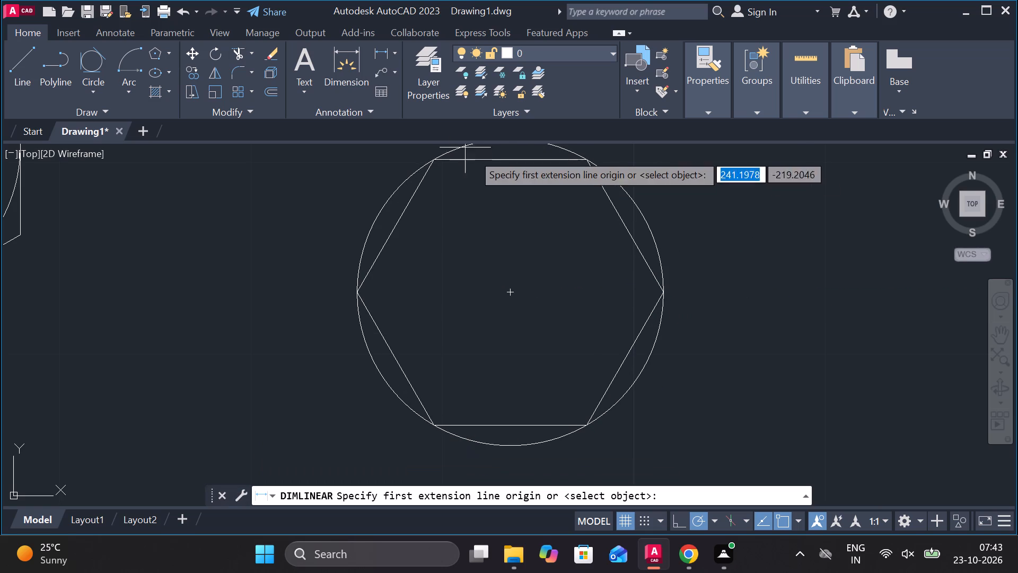
click(360, 286)
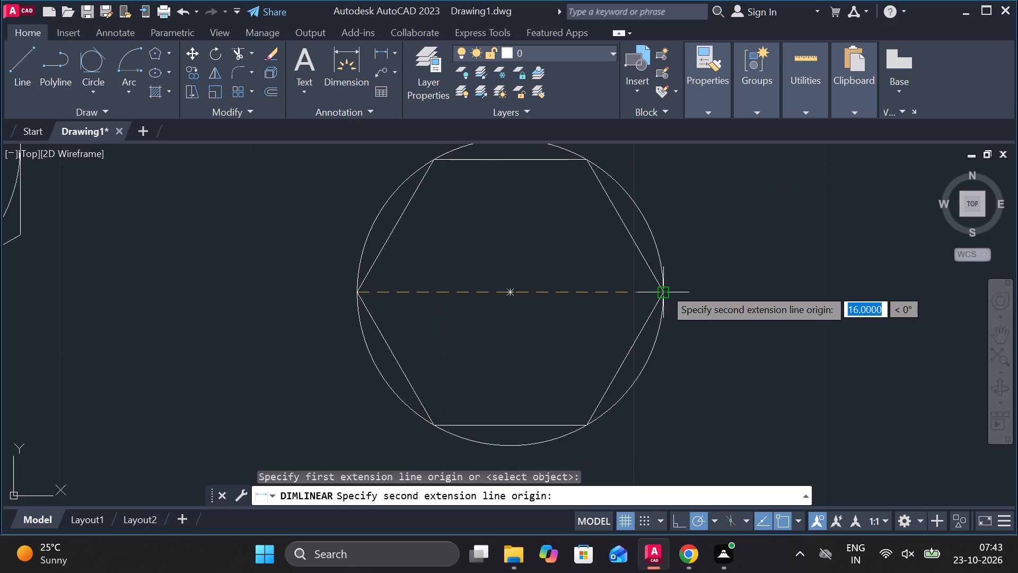
key(Escape)
key(space)
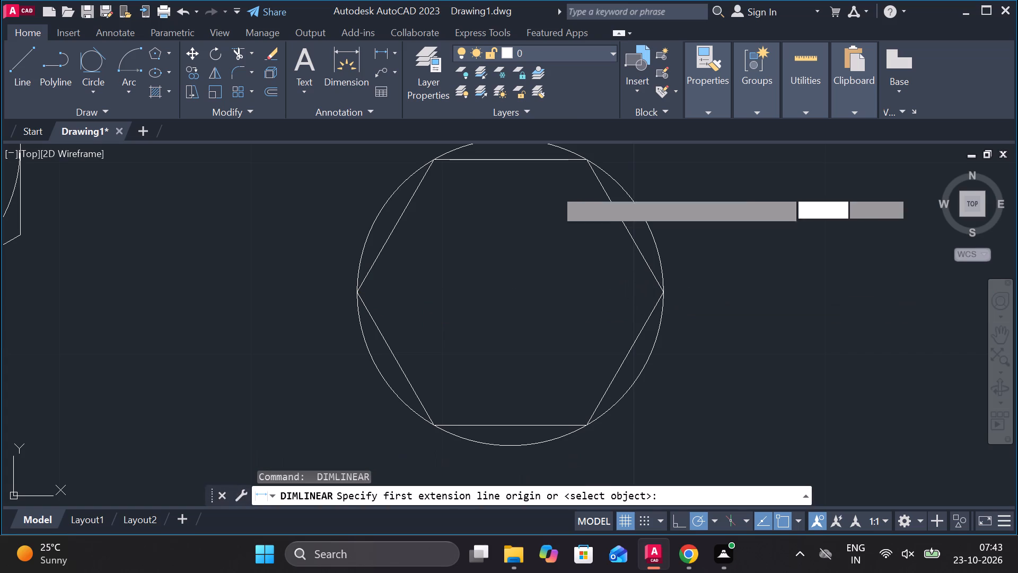
click(511, 162)
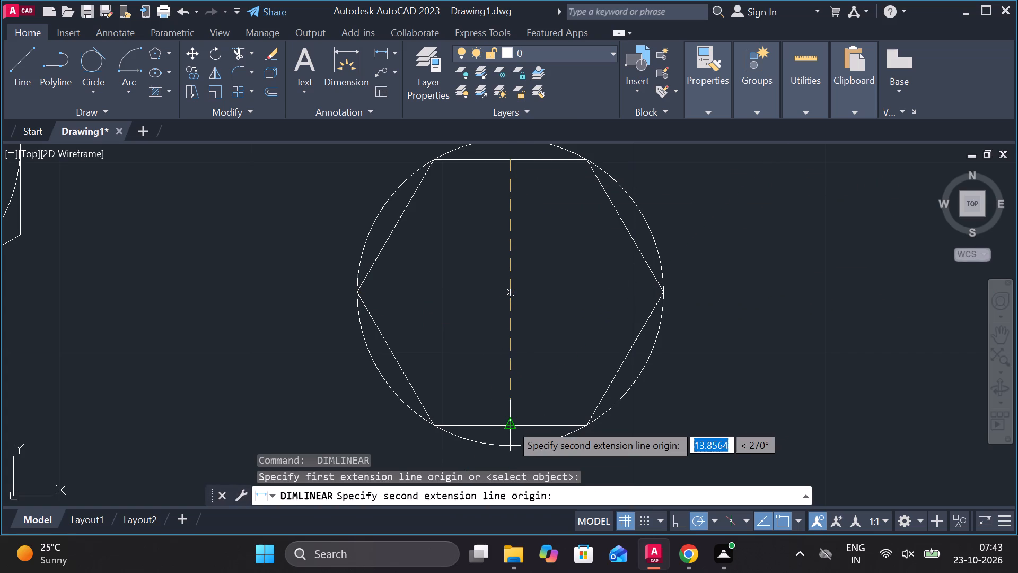
middle_drag(511, 424, 512, 412)
key(Escape)
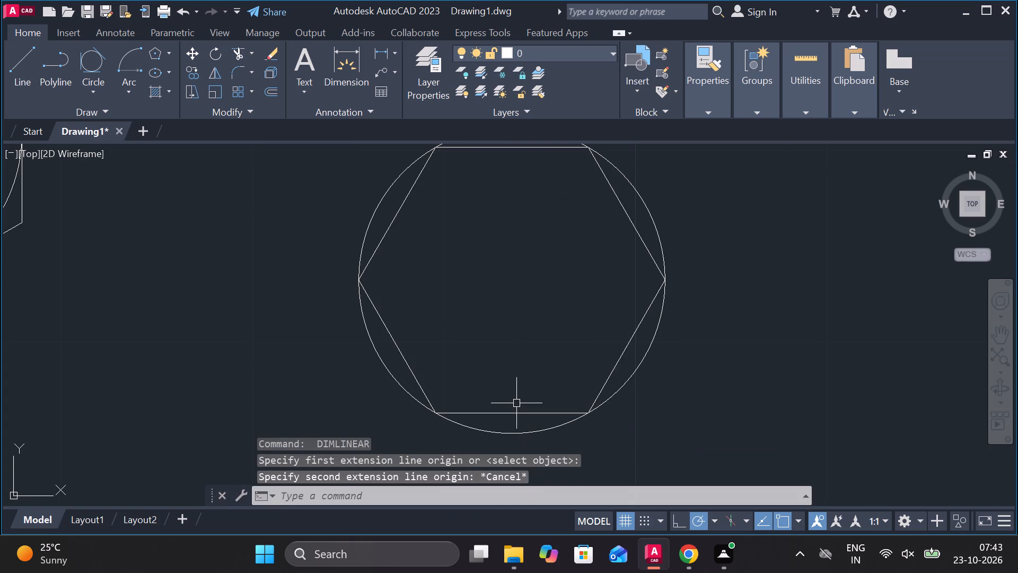
key(space)
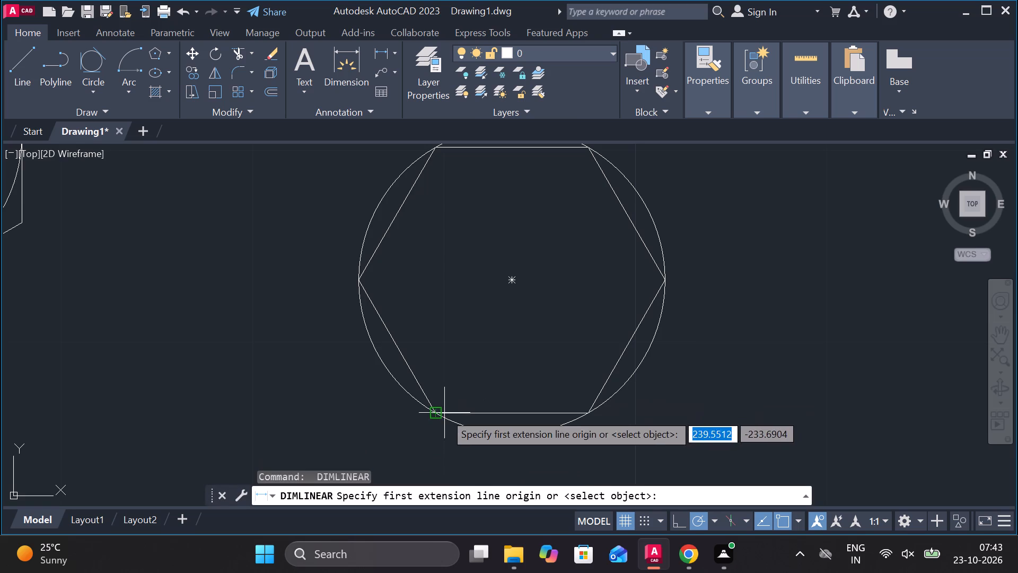
click(444, 413)
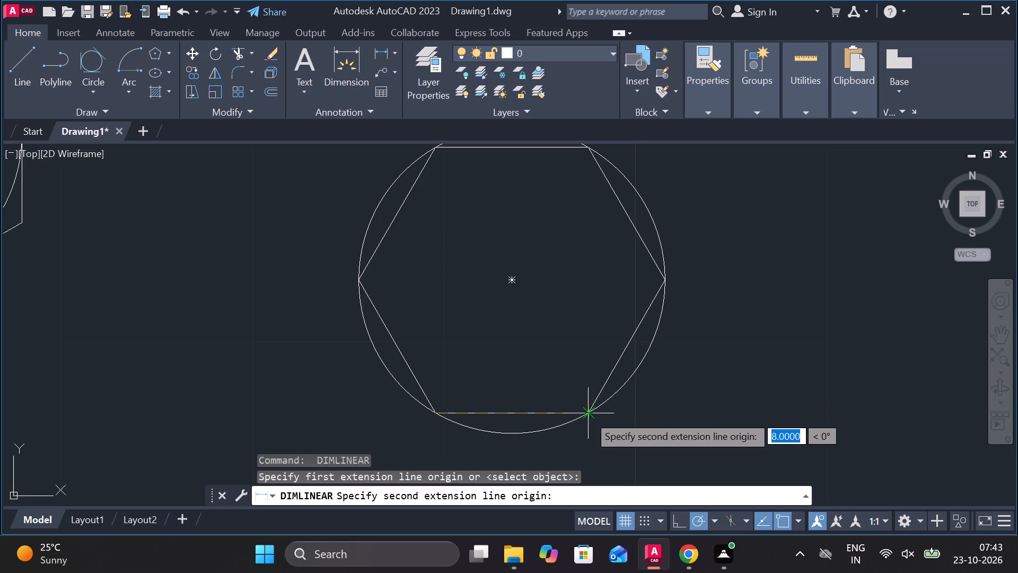
scroll(588, 415, down, 2)
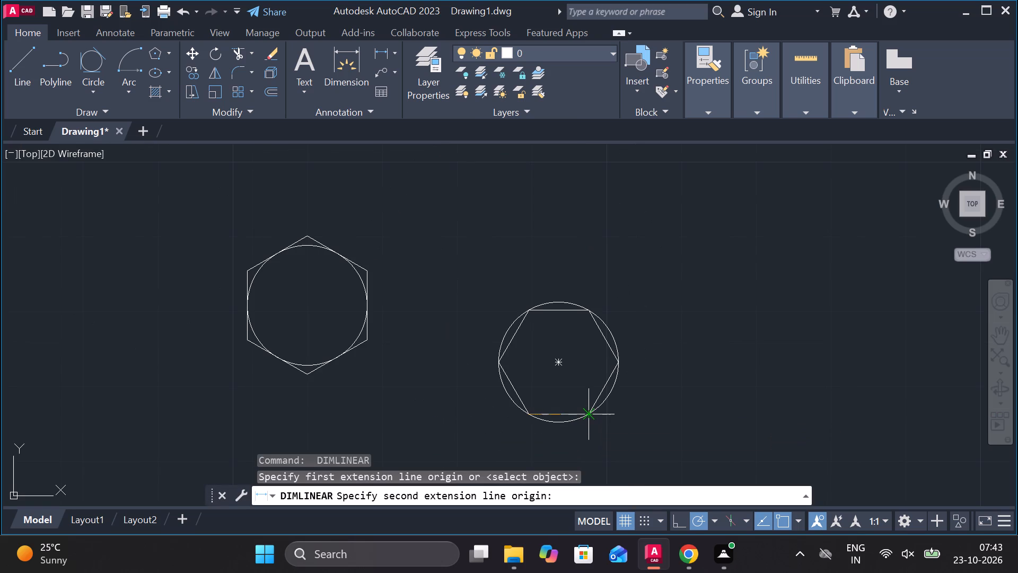
key(Escape)
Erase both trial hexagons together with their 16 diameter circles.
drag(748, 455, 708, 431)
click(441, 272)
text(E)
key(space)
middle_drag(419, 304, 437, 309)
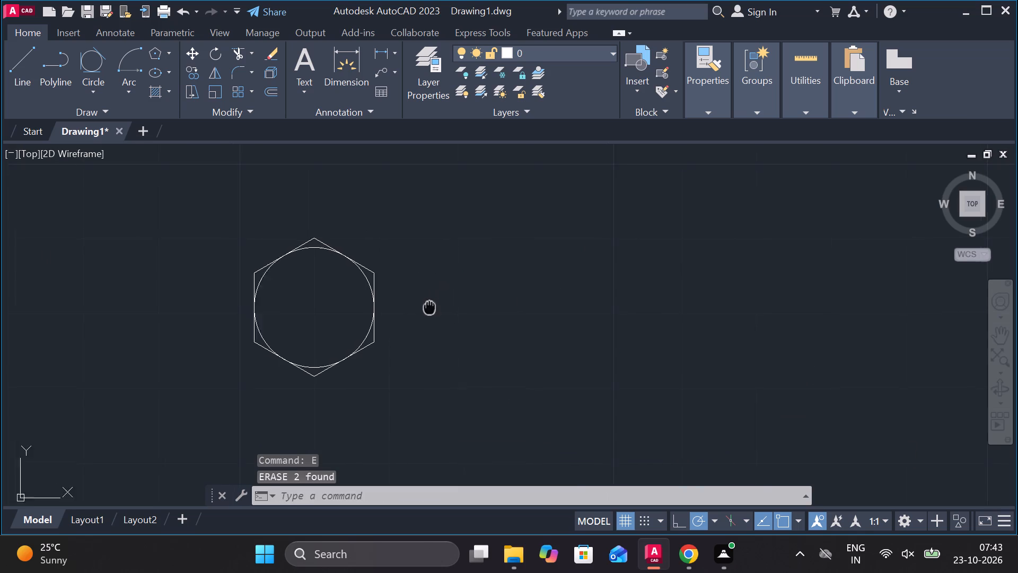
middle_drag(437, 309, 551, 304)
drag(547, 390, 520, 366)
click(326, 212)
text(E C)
Draw a circle of radius 16 in the empty space below part 10 and the pulley views.
key(space)
click(522, 294)
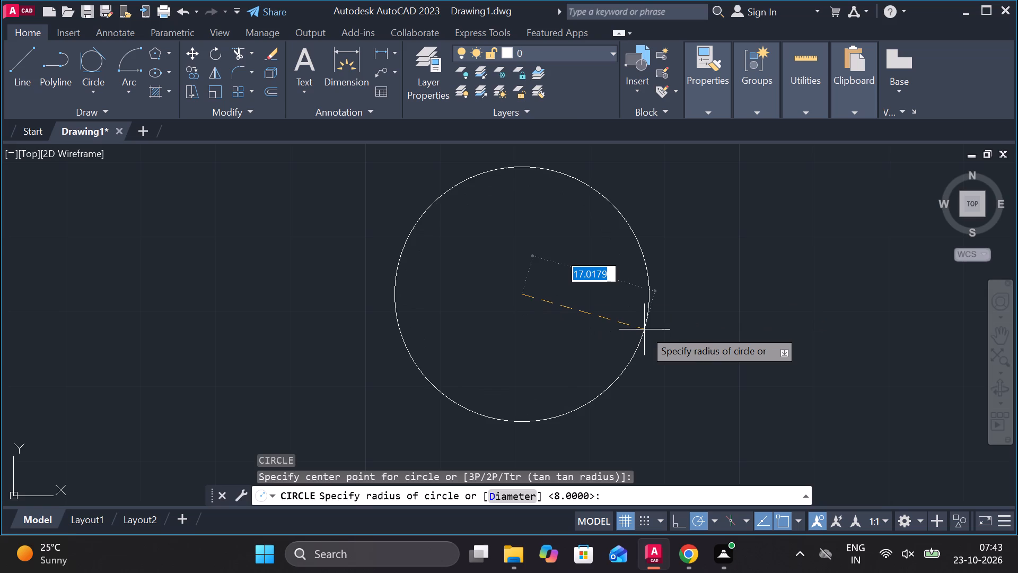
scroll(644, 329, down, 5)
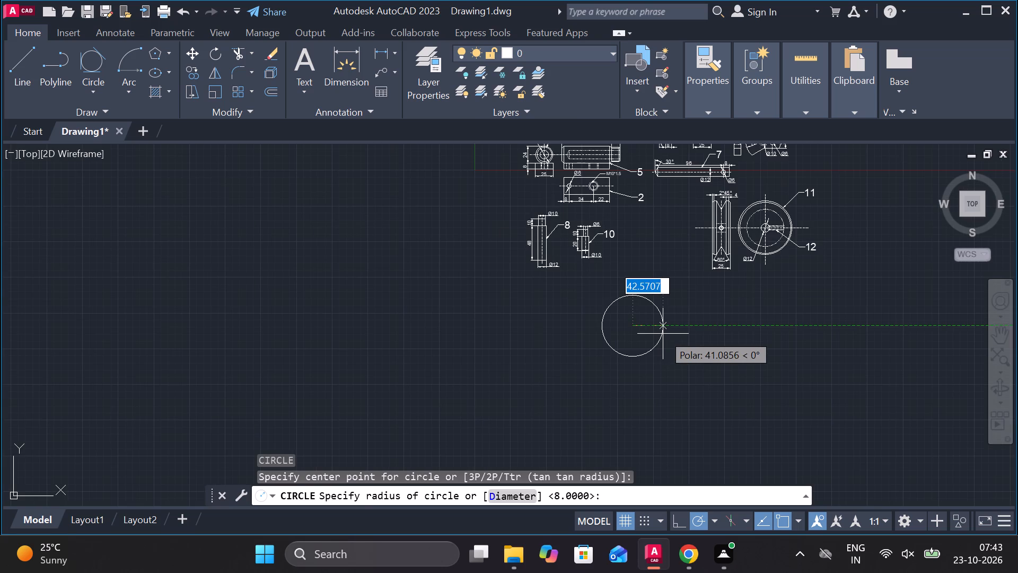
text(16)
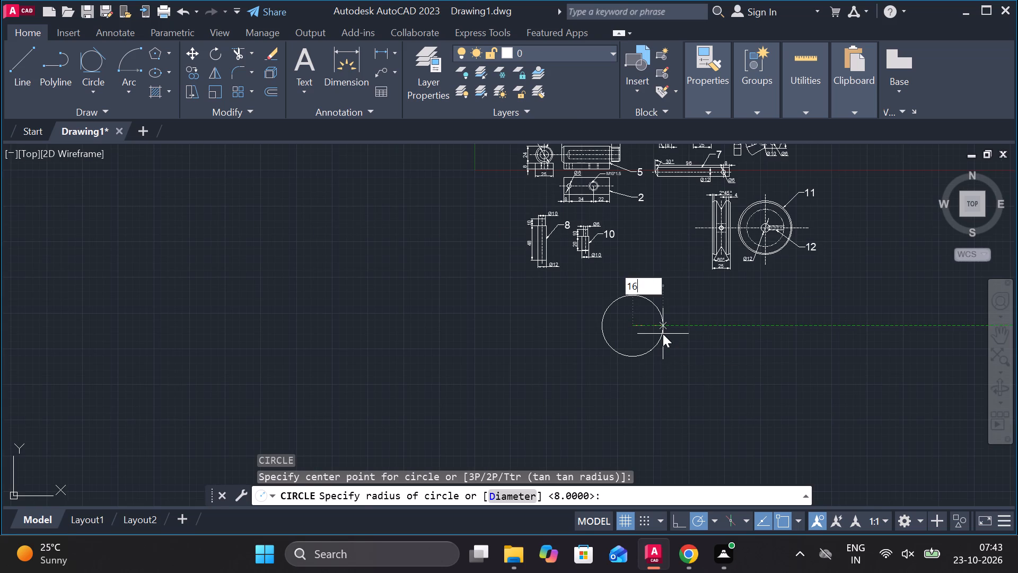
key(Return)
Check the radius 16 circle's vertical diameter with a trial linear dimension between its top and bottom quadrants, without placing it.
scroll(663, 334, up, 2)
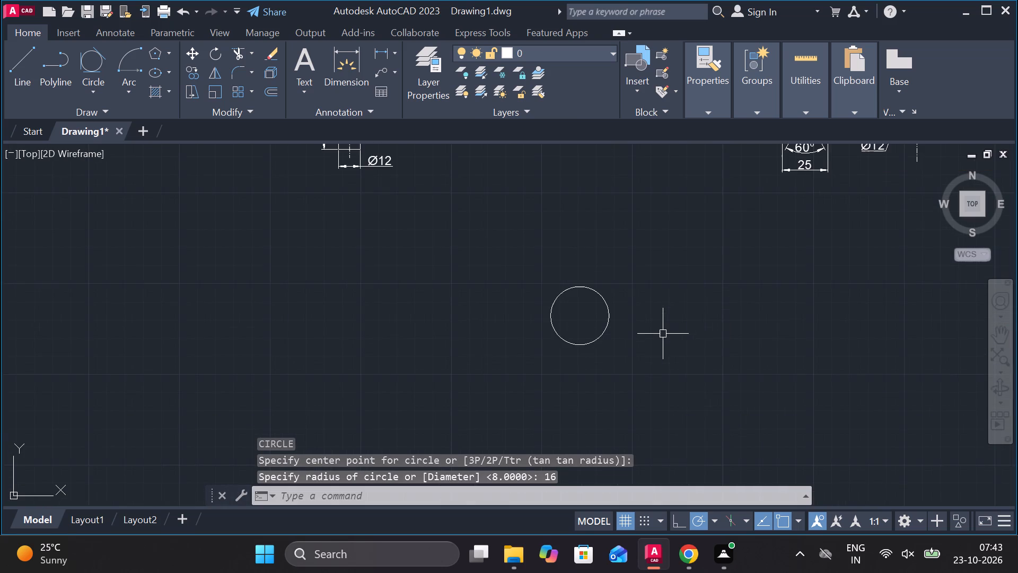
scroll(640, 331, up, 3)
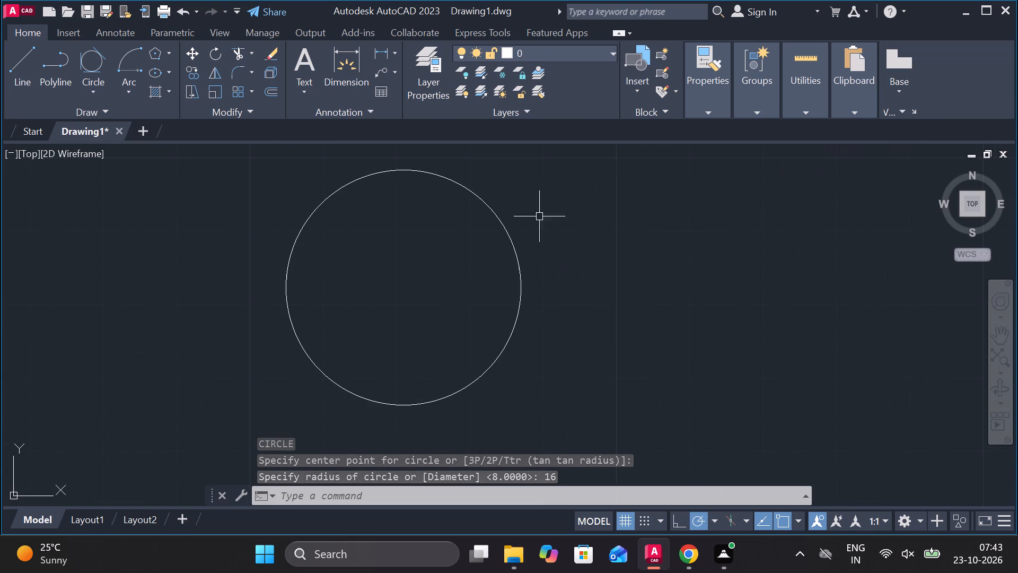
click(154, 60)
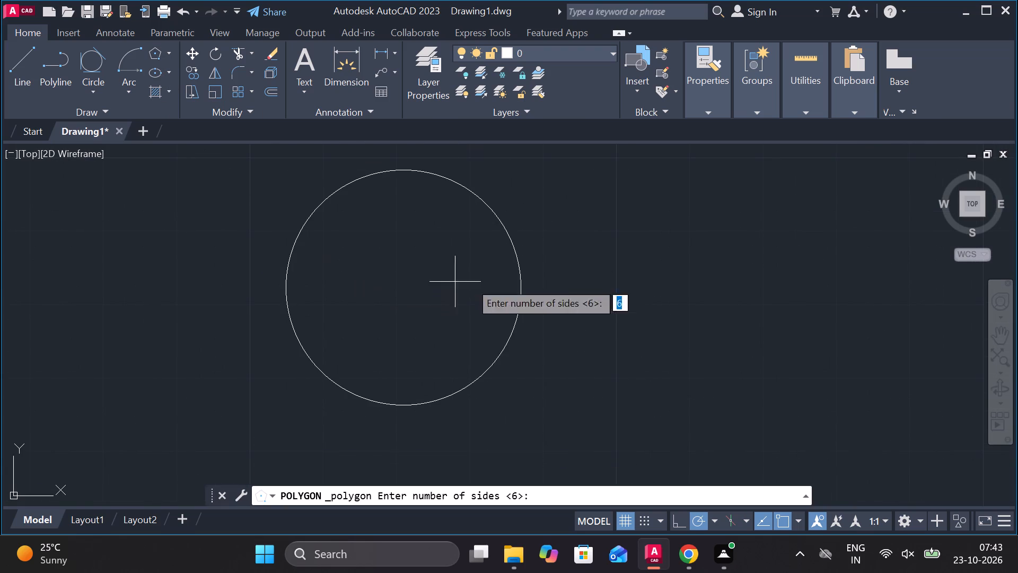
key(Escape)
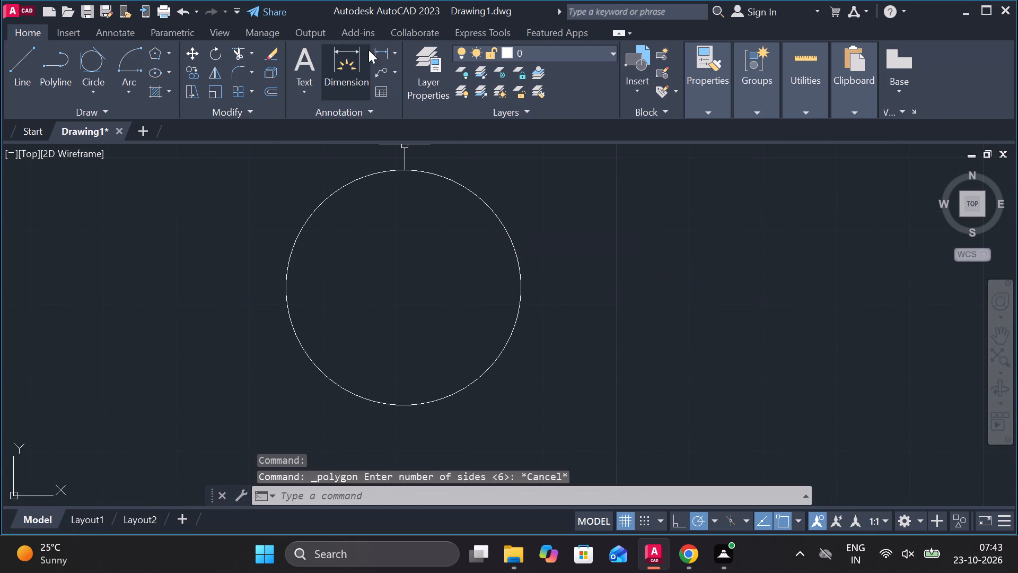
click(387, 47)
click(379, 54)
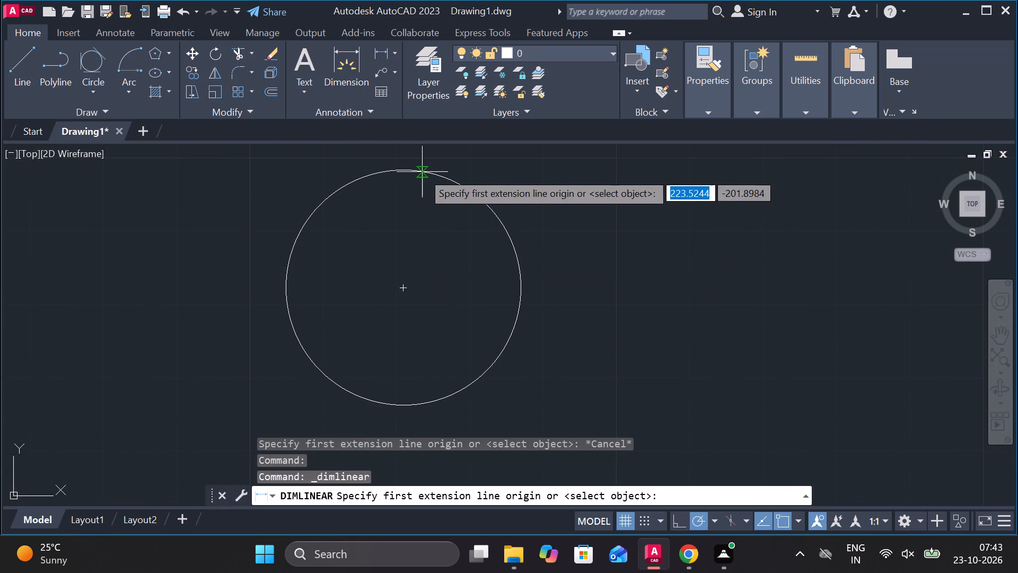
click(400, 172)
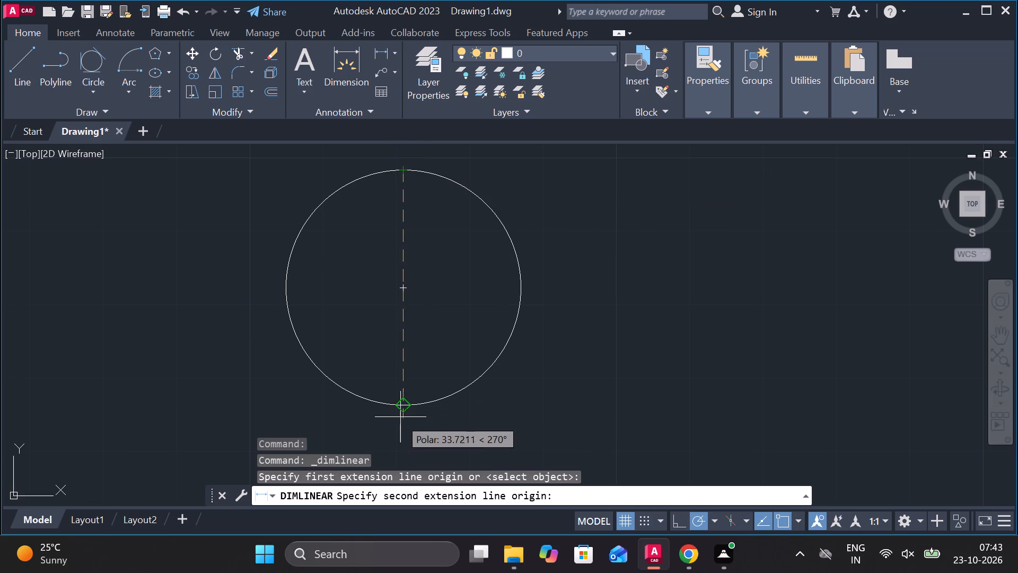
click(400, 403)
scroll(398, 331, down, 1)
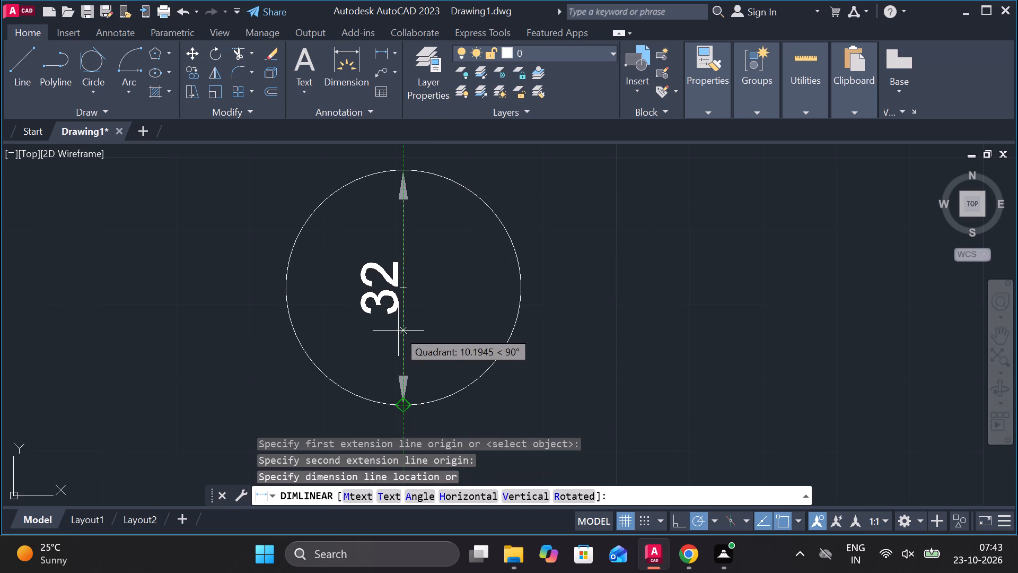
scroll(398, 331, down, 1)
key(Escape)
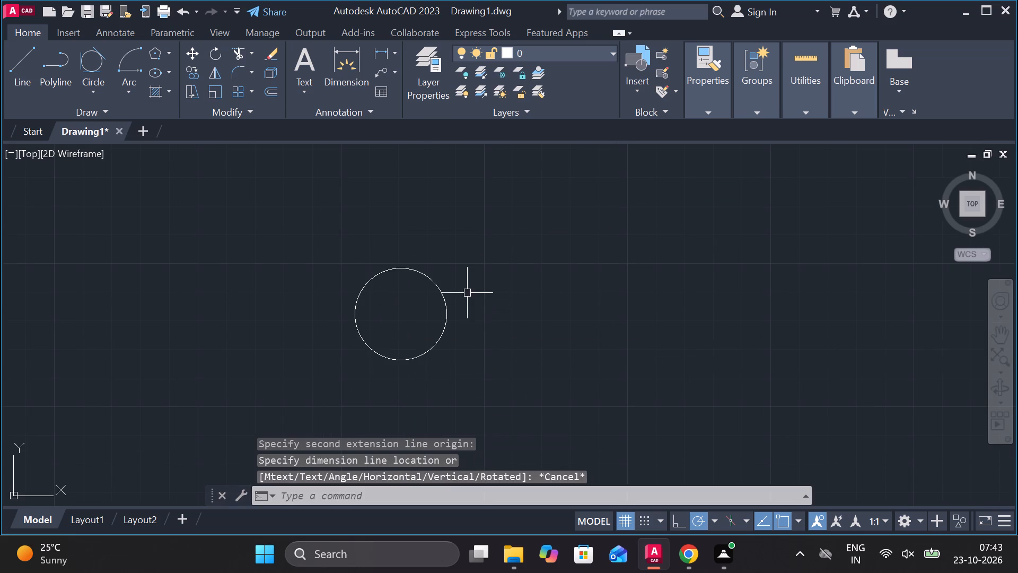
Draw a circle of diameter 16 in the empty space to the right of the radius 16 circle.
text(C)
key(space)
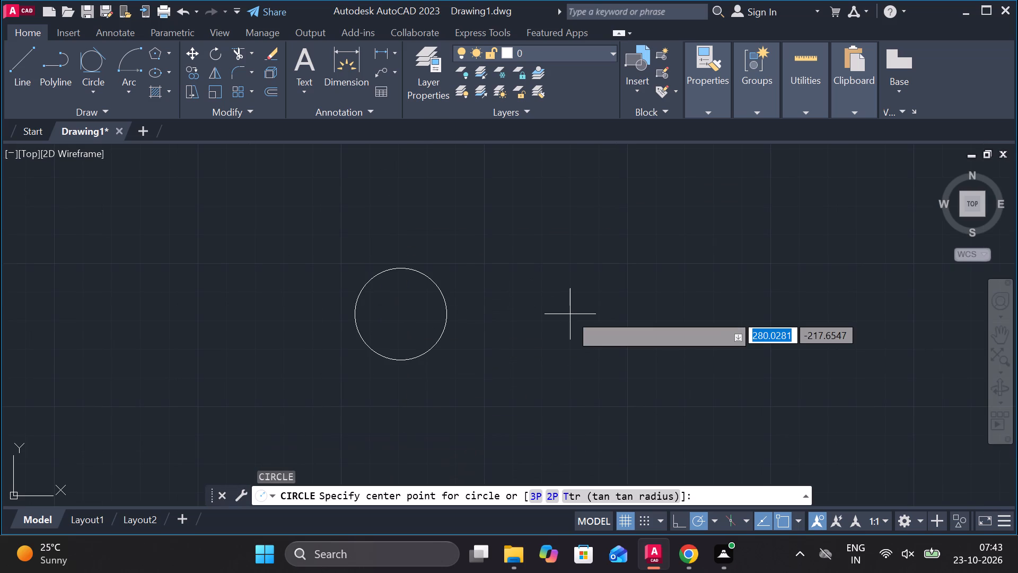
click(570, 314)
key(d)
key(space)
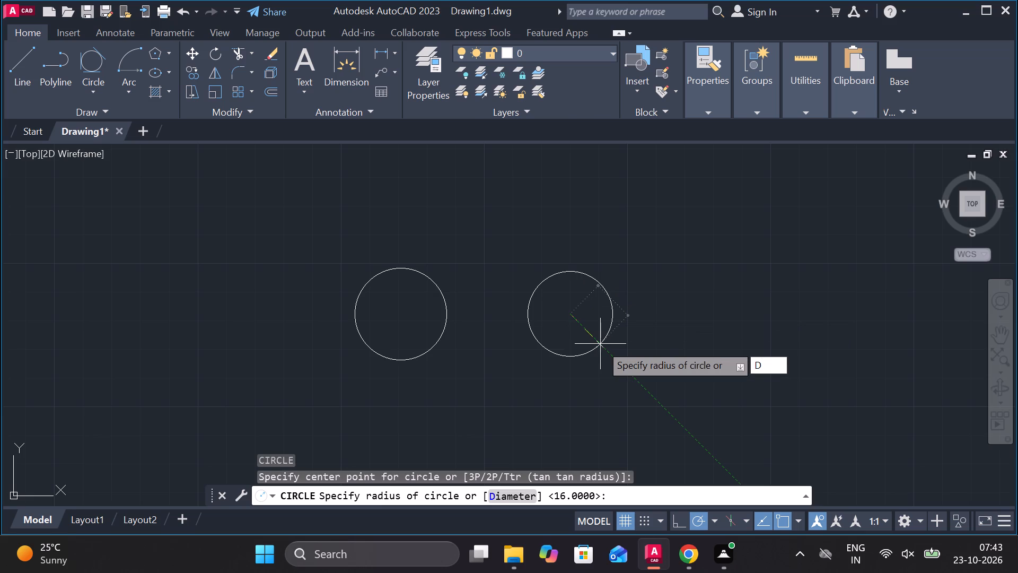
text(16)
key(space)
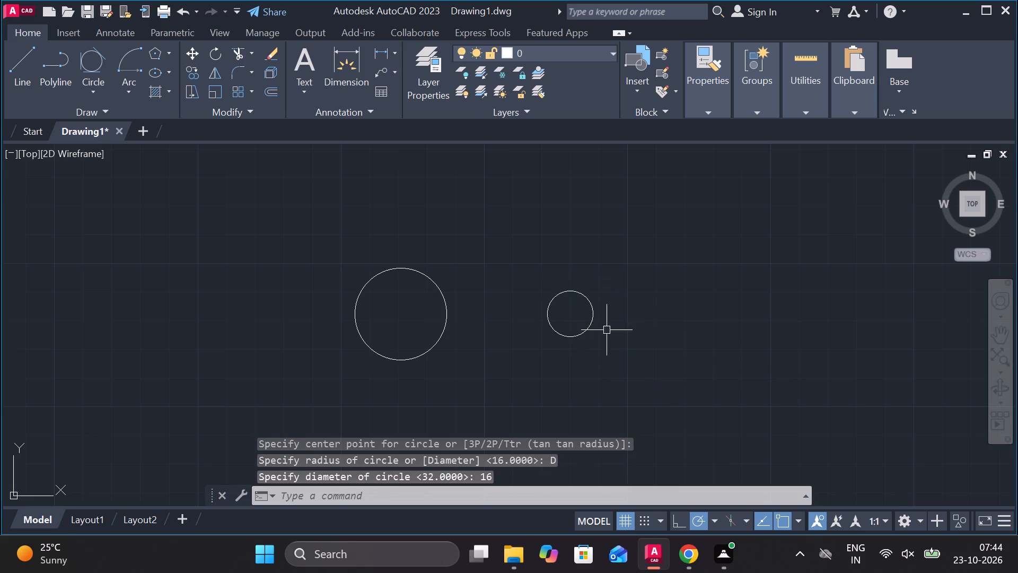
Draw a six-sided polygon circumscribed about the diameter 16 circle, with its radius set at the circle's bottom quadrant.
scroll(603, 297, up, 1)
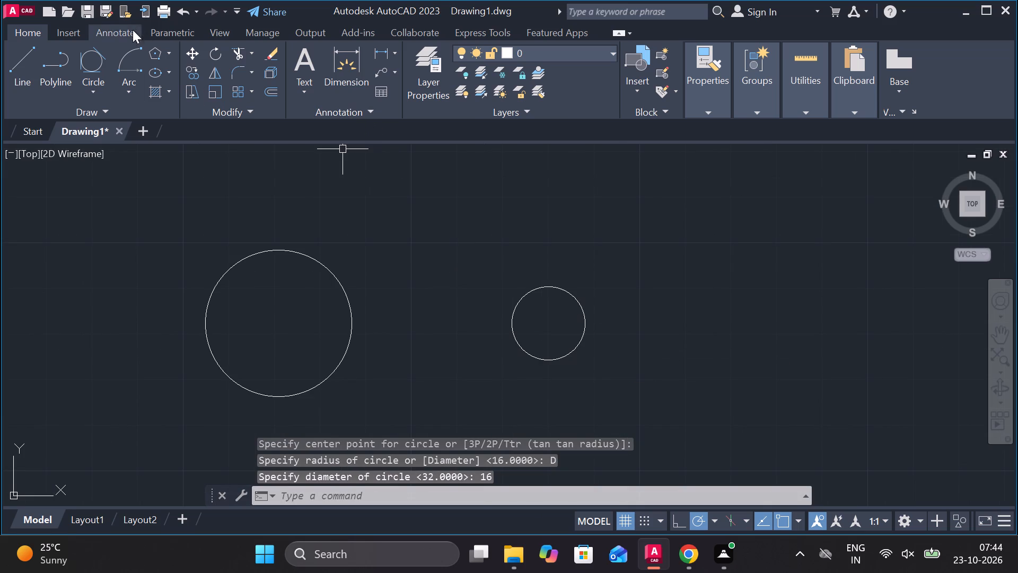
scroll(343, 220, down, 2)
middle_drag(466, 431, 502, 510)
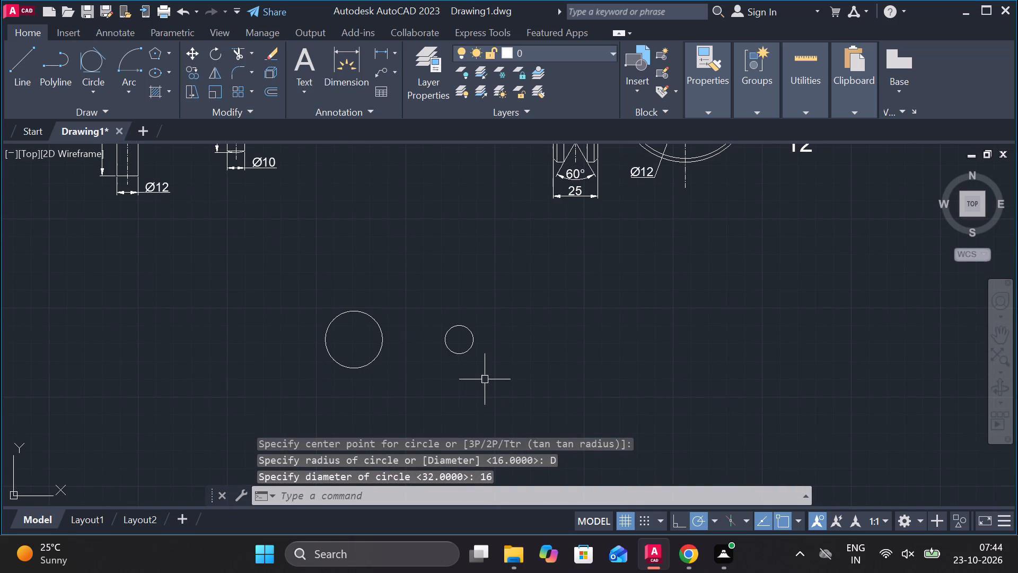
scroll(490, 372, down, 1)
scroll(490, 372, up, 3)
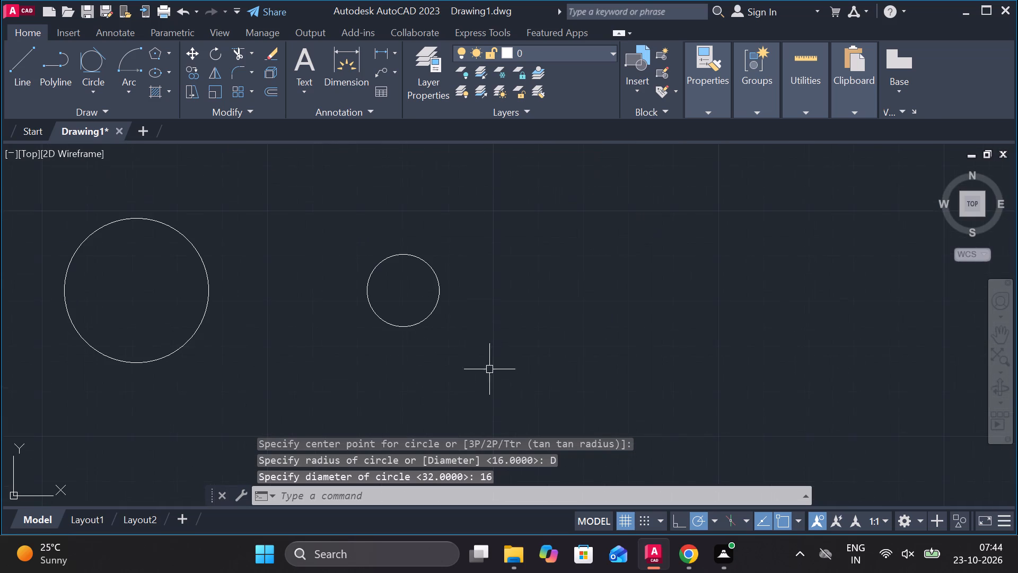
click(157, 50)
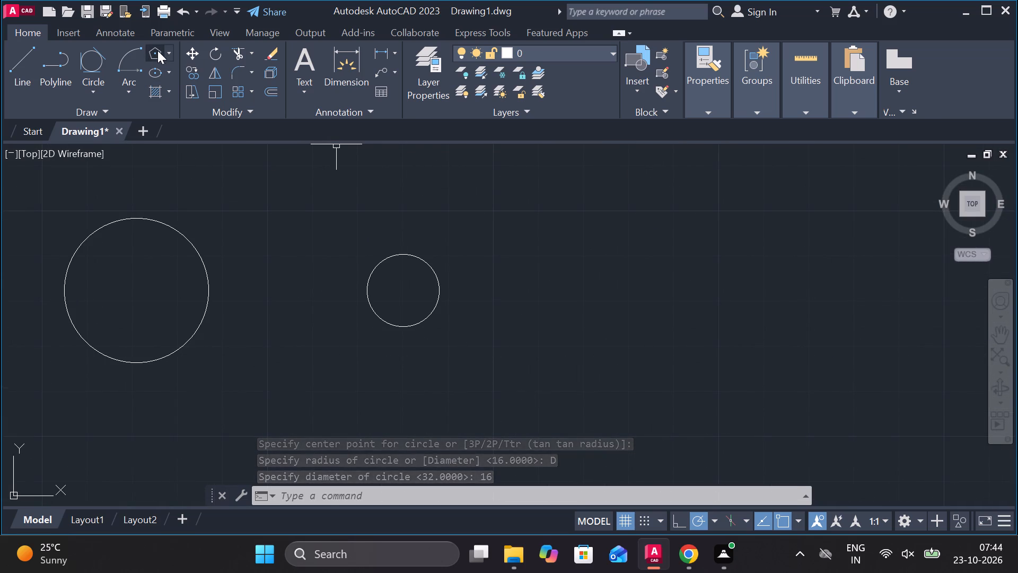
key(space)
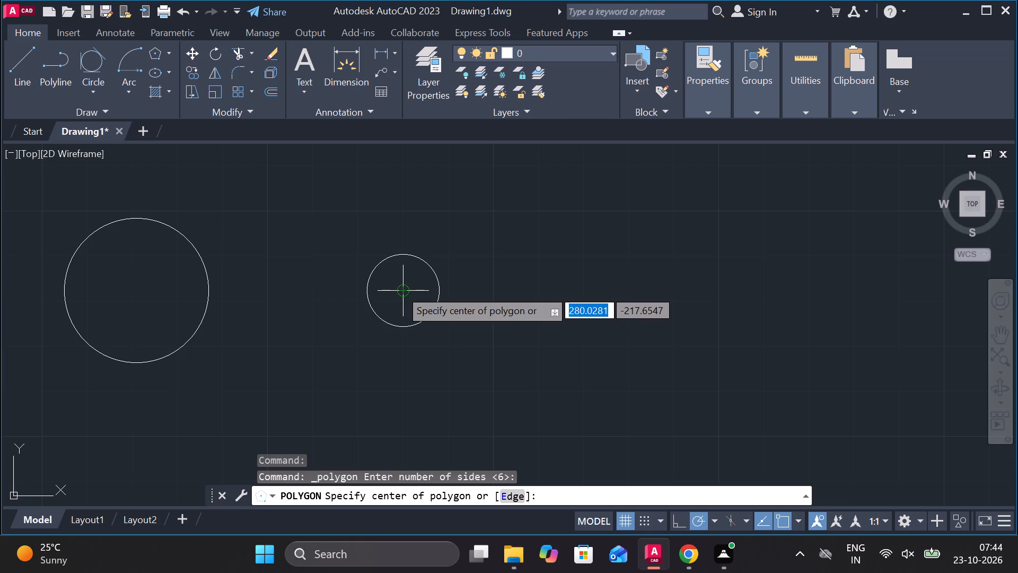
click(400, 289)
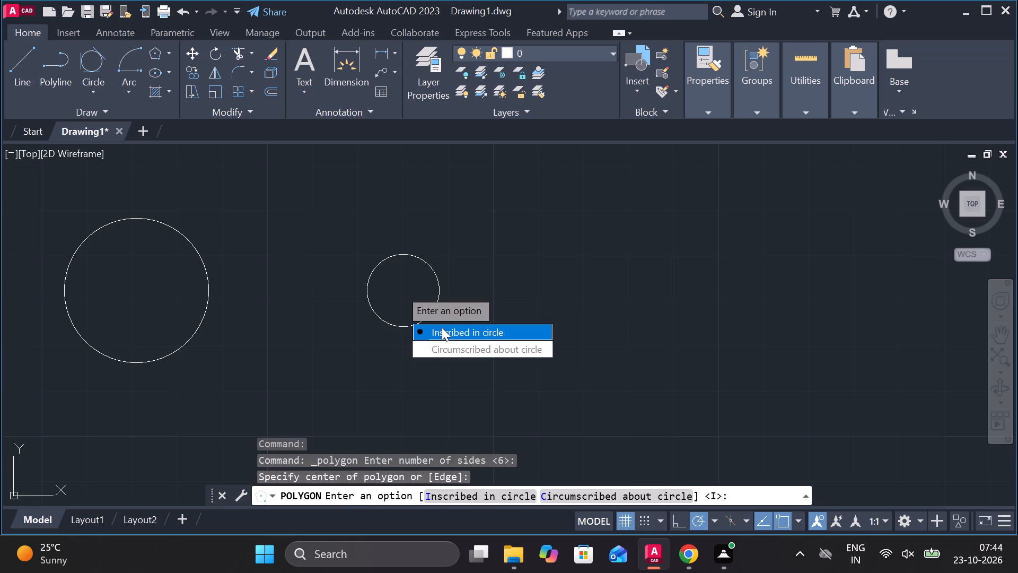
drag(453, 343, 400, 289)
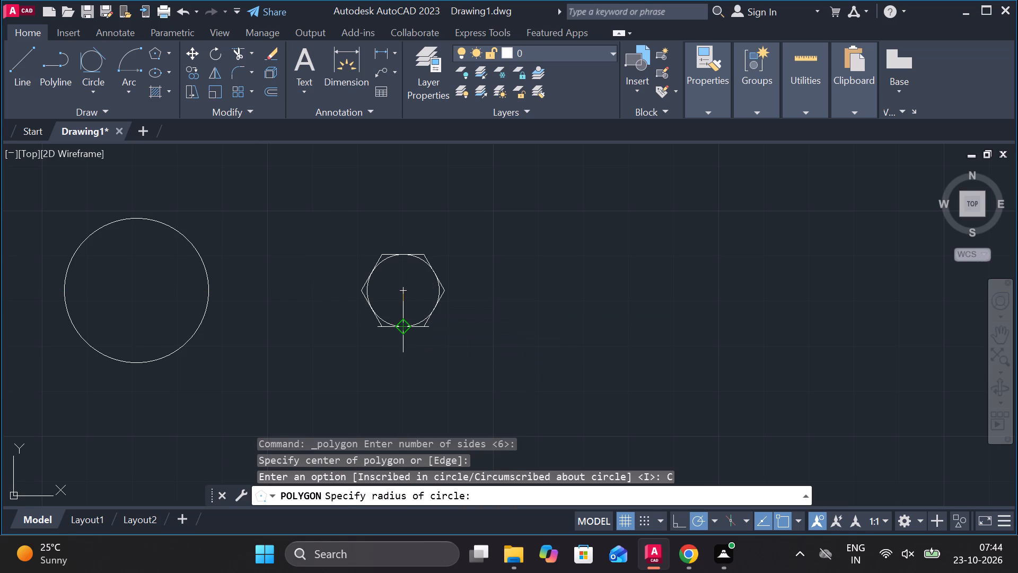
scroll(402, 322, up, 2)
click(402, 332)
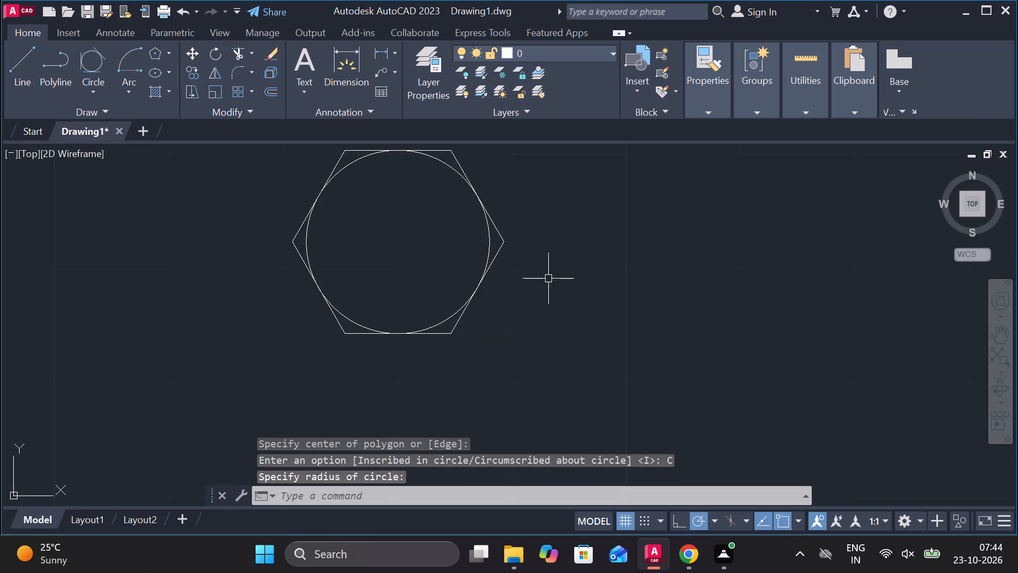
Check the circumscribed hexagon's width across corners with a trial linear dimension, without placing it.
click(374, 51)
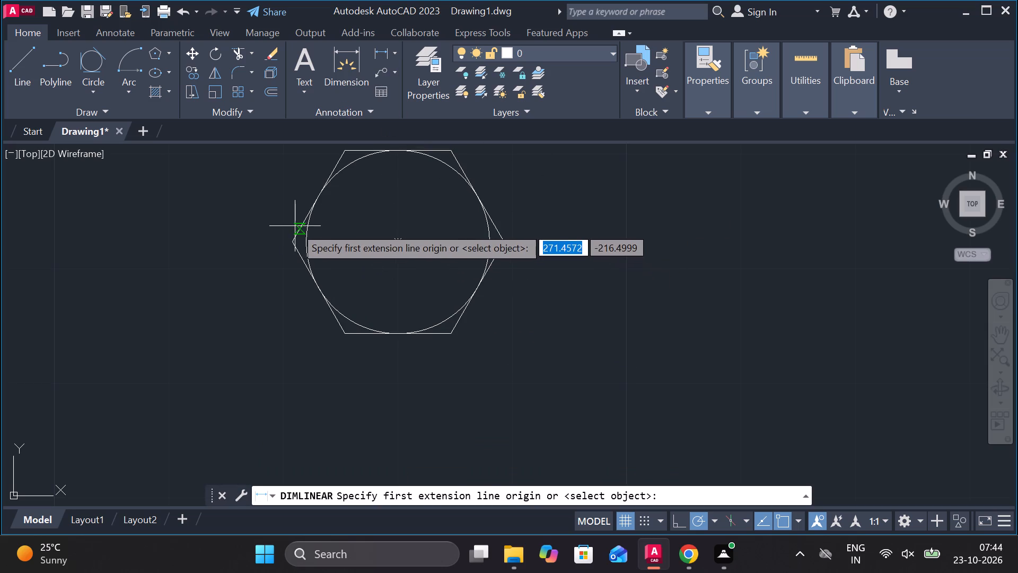
click(295, 235)
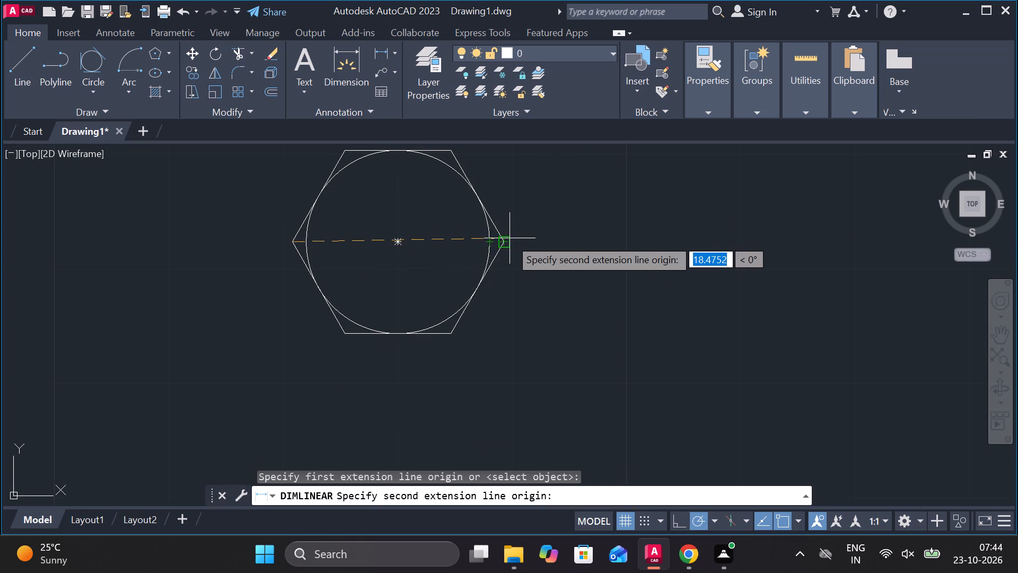
click(510, 240)
key(Escape)
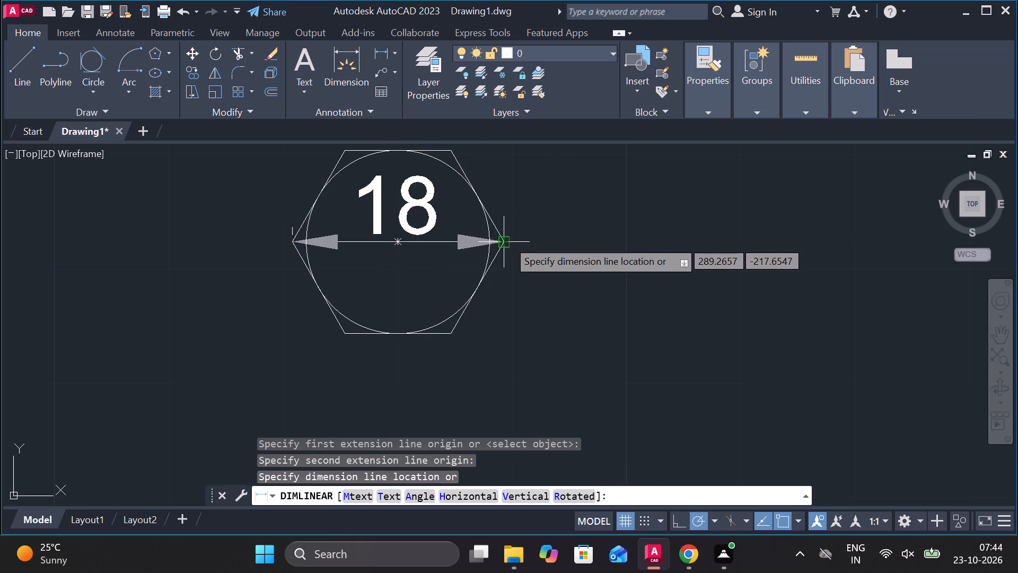
scroll(548, 291, down, 2)
drag(555, 309, 522, 298)
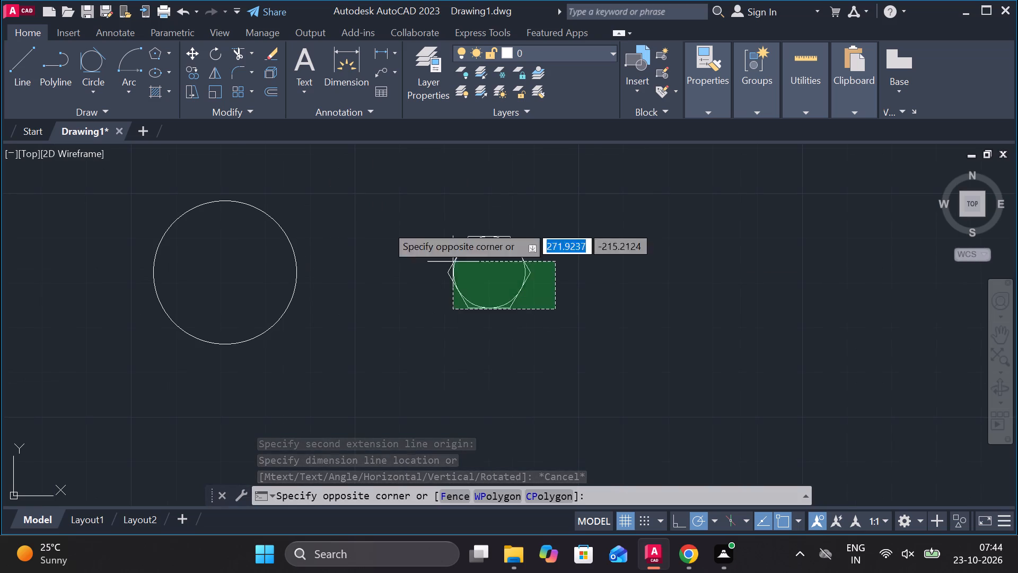
key(Escape)
Draw a six-sided polygon circumscribed about a circle of radius 16 in the empty space right of the small hexagon.
text(POL)
click(680, 284)
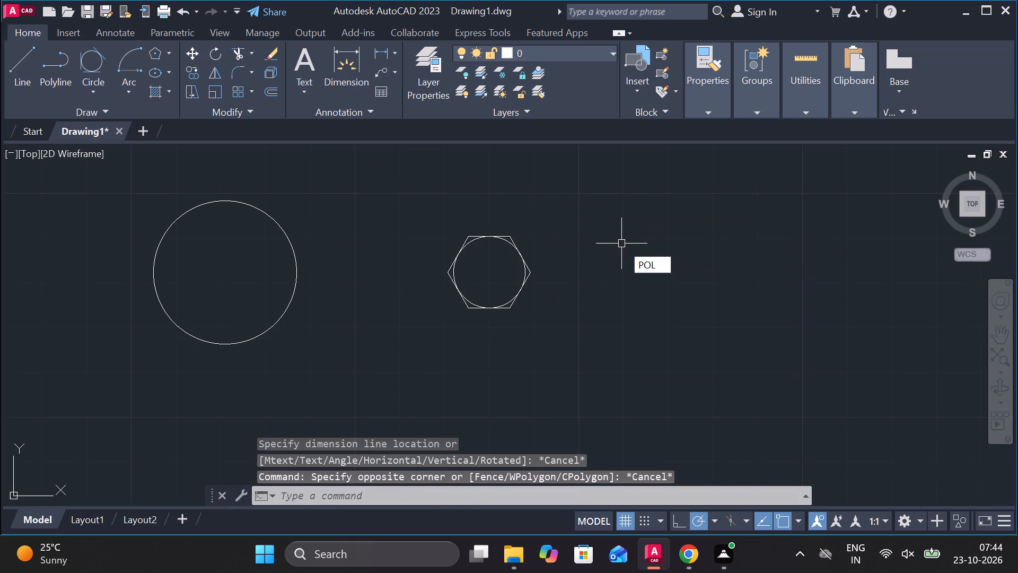
key(Return)
click(697, 257)
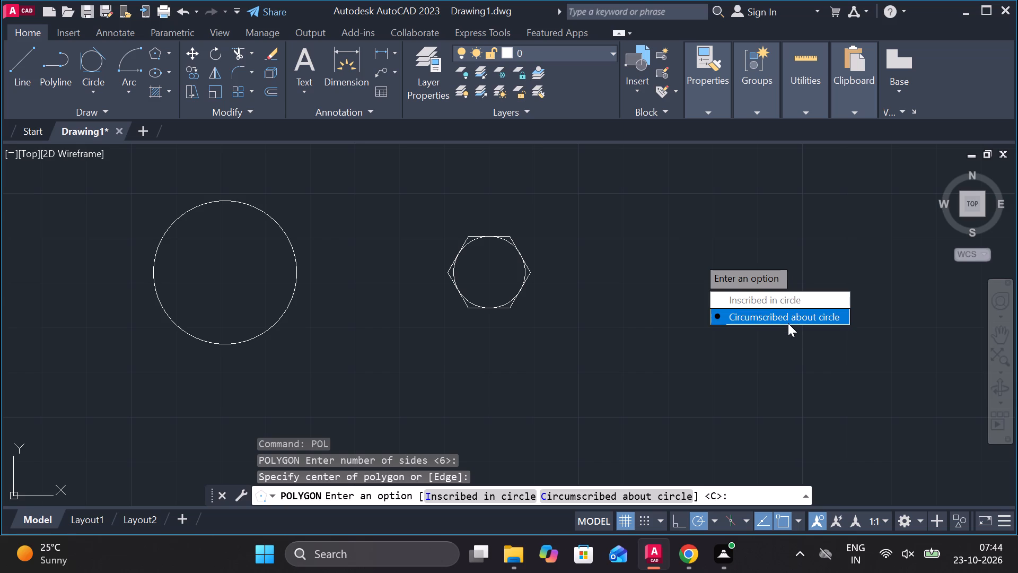
drag(788, 323, 697, 257)
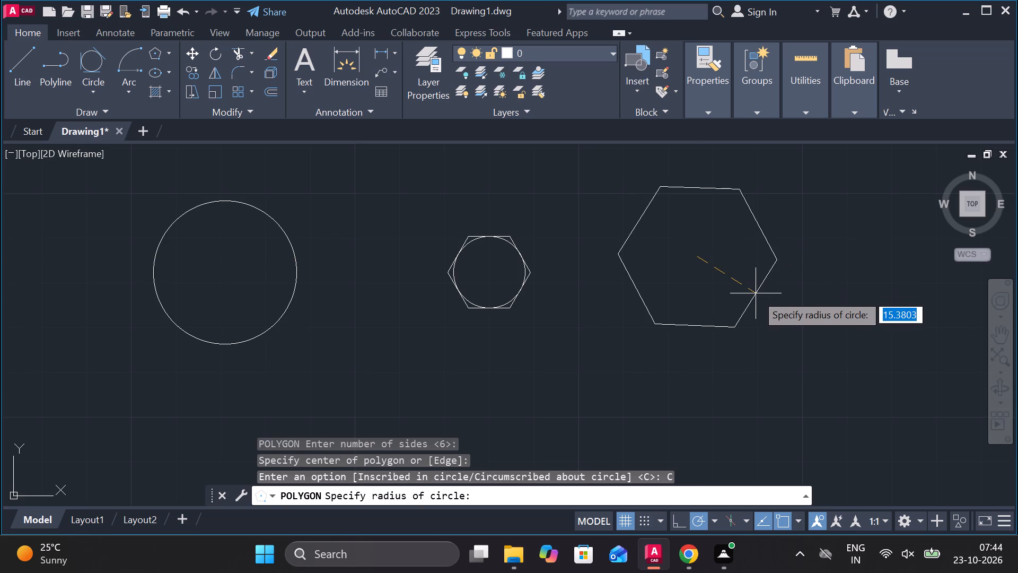
key(1)
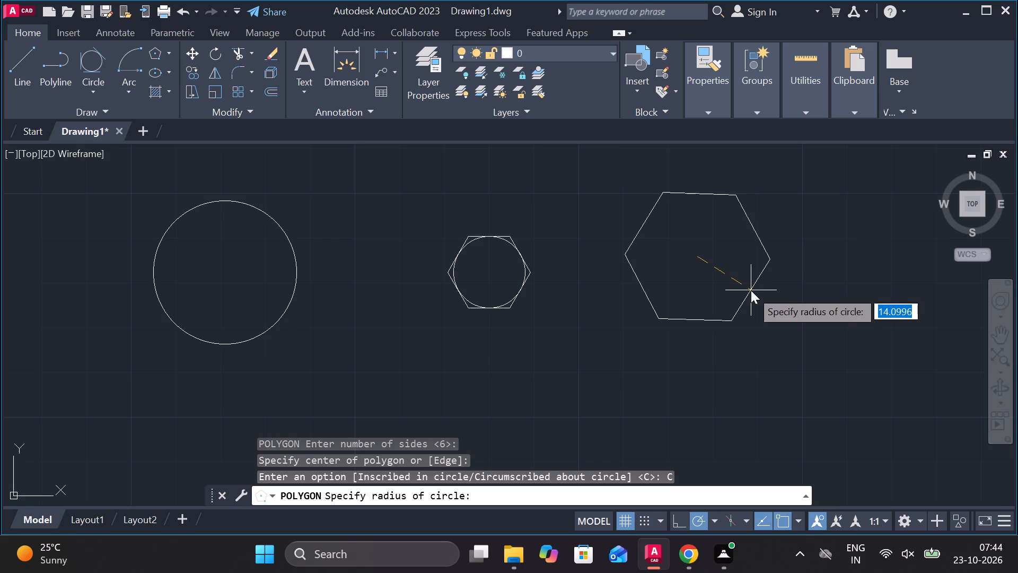
key(6)
key(Return)
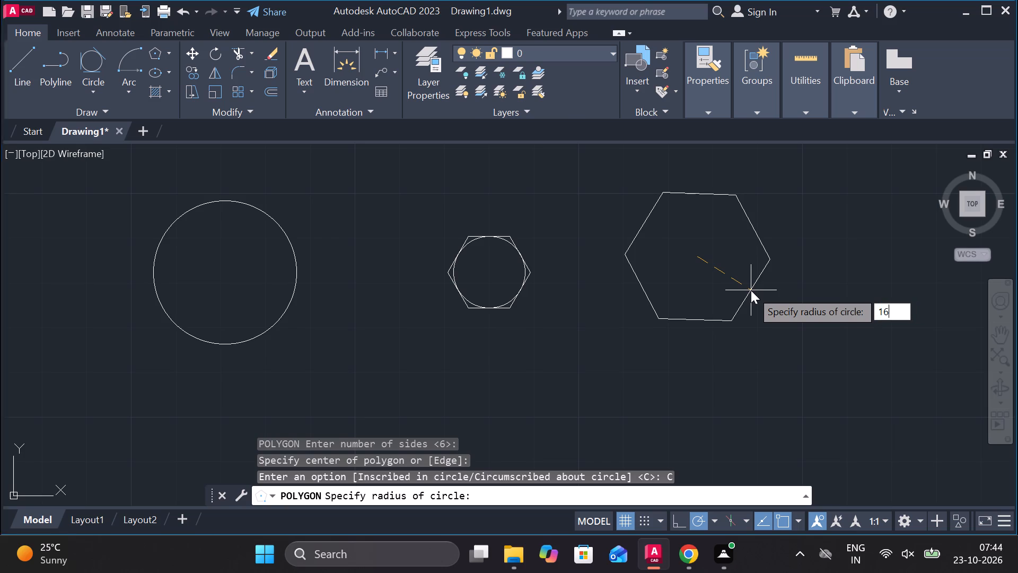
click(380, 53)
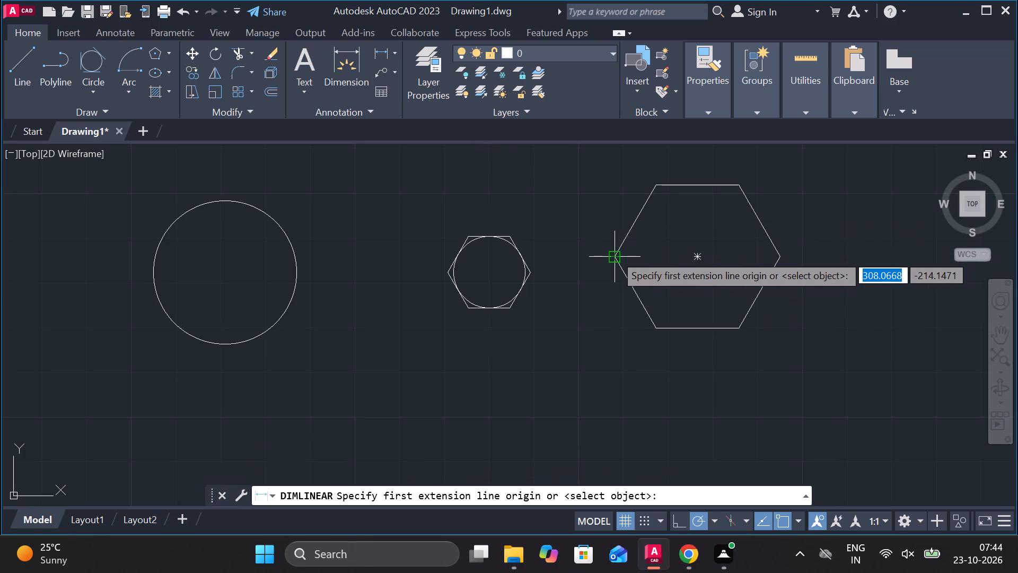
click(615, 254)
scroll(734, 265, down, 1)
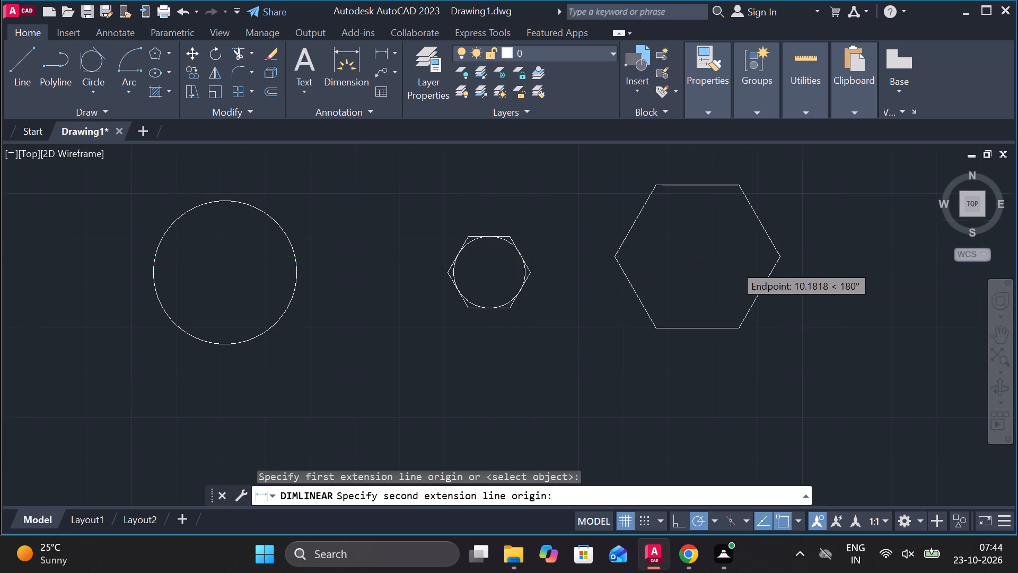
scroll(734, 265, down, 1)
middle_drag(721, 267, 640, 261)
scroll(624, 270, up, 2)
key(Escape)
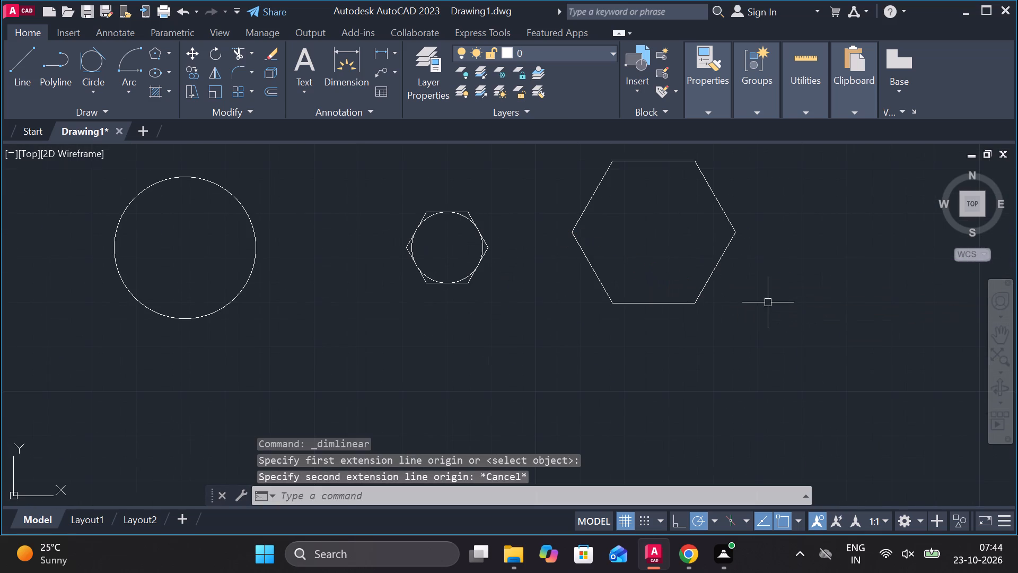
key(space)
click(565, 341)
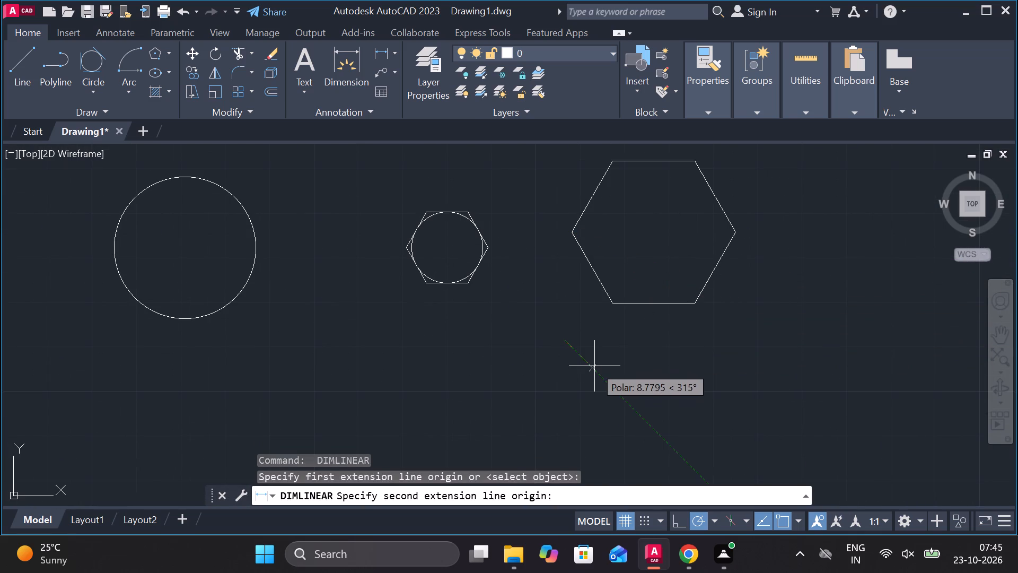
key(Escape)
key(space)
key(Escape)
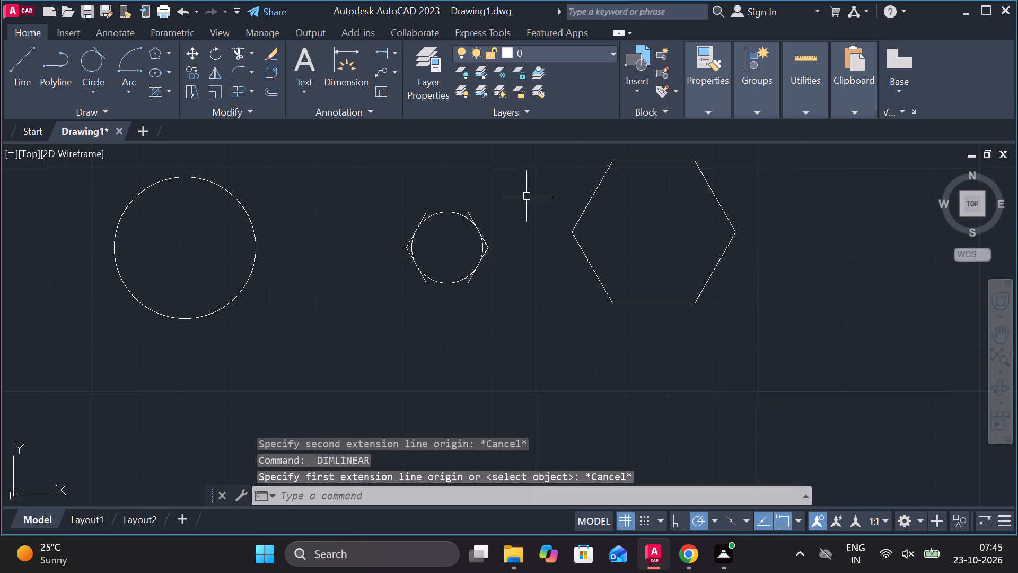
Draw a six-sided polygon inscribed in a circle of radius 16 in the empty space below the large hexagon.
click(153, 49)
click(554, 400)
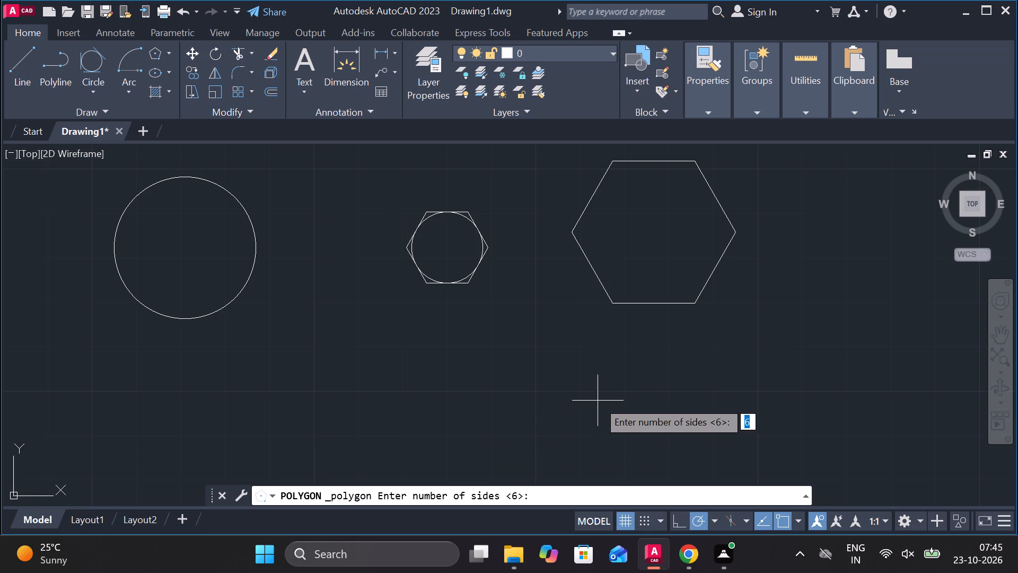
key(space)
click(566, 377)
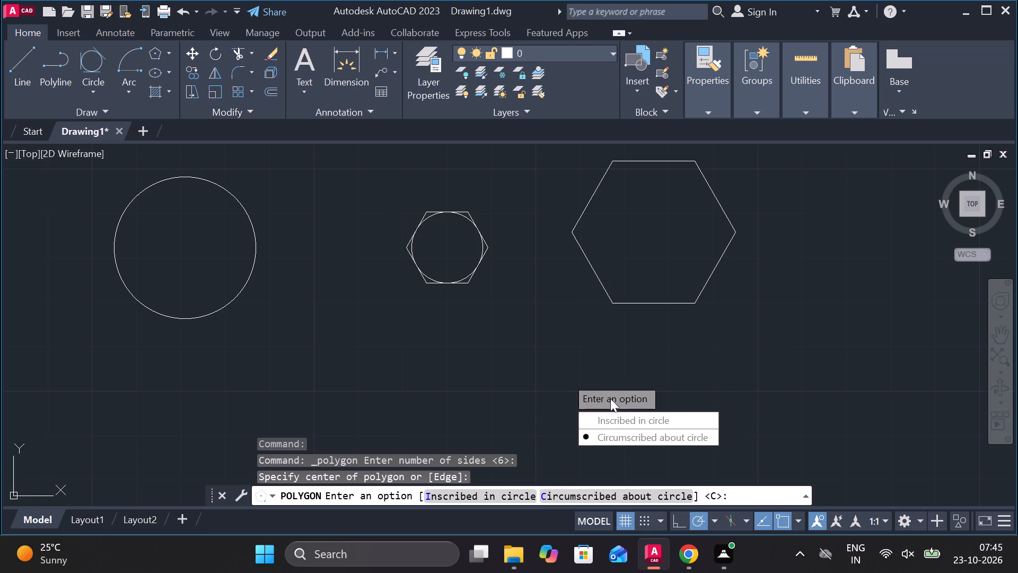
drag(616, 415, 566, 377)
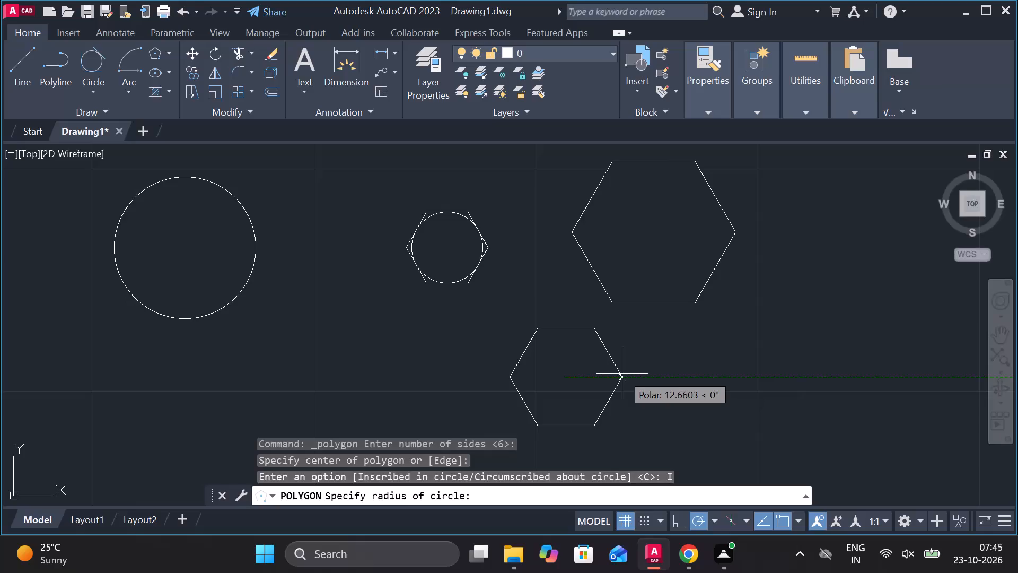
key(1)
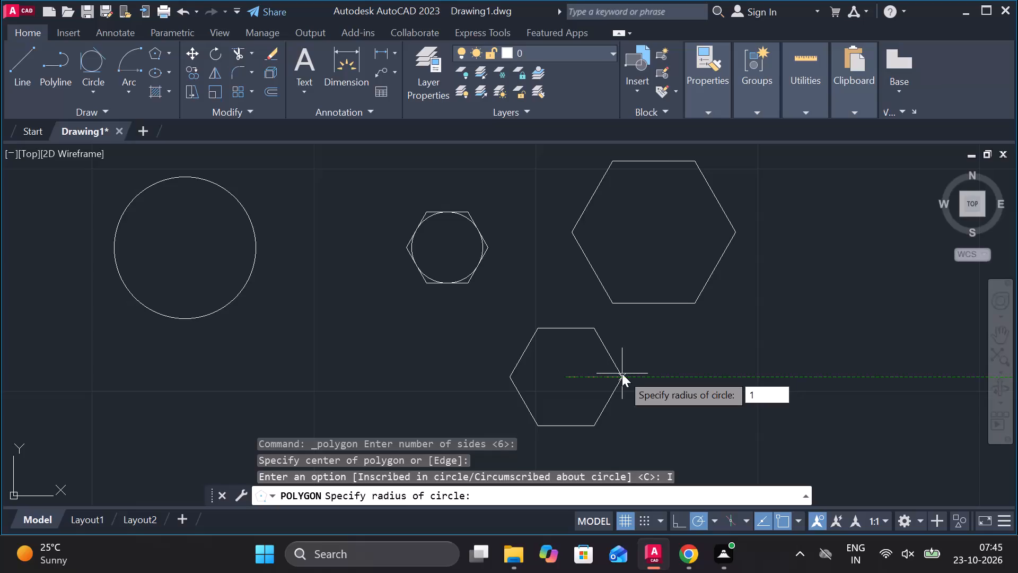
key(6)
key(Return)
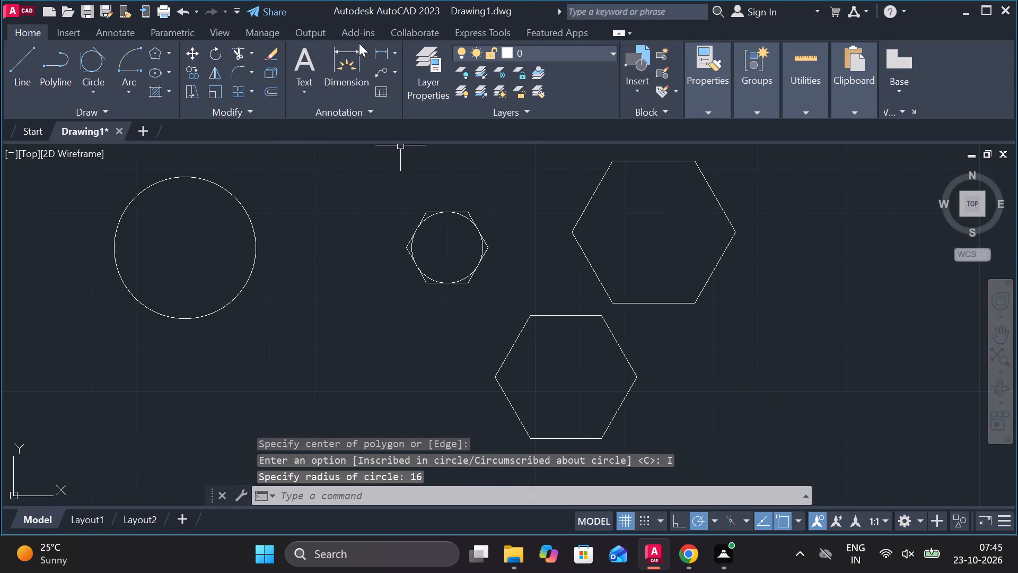
Check the new inscribed hexagon's width across corners and across flats with trial linear dimensions, without placing them.
click(375, 53)
click(499, 384)
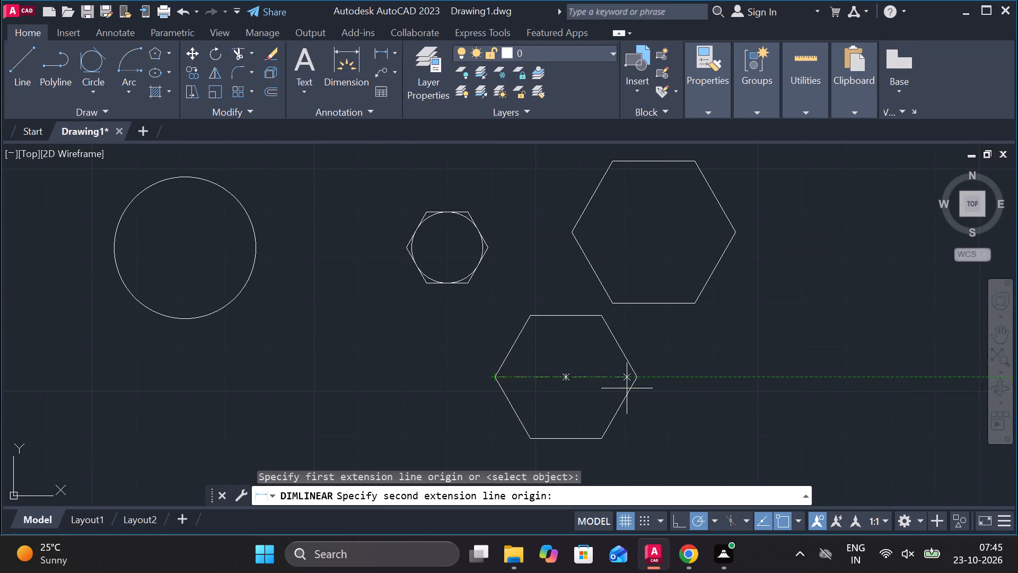
key(Escape)
key(space)
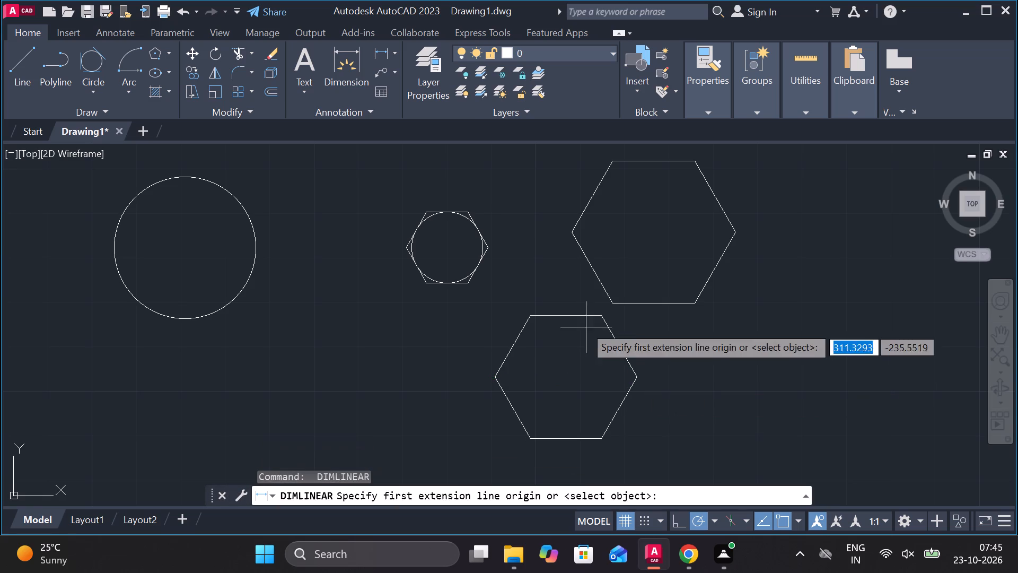
click(570, 317)
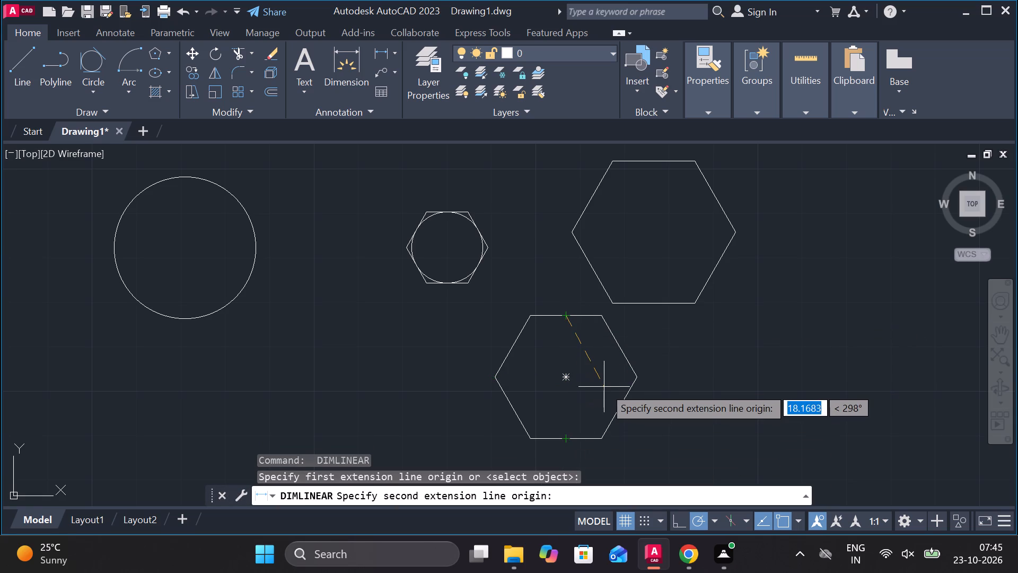
scroll(595, 385, down, 3)
key(Escape)
Erase all the test circles and hexagons below the finished parts.
click(634, 416)
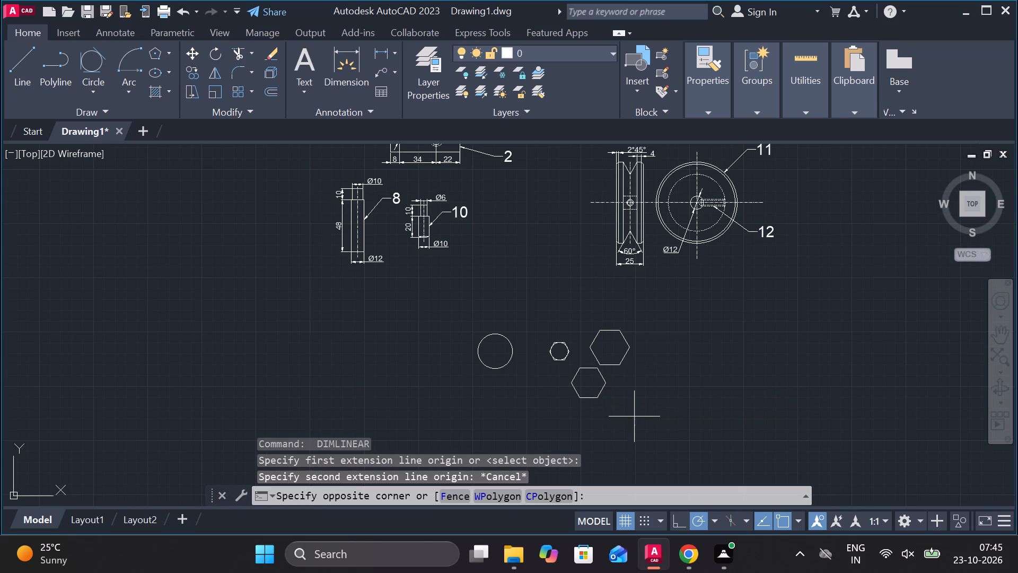
click(373, 300)
text(E)
key(space)
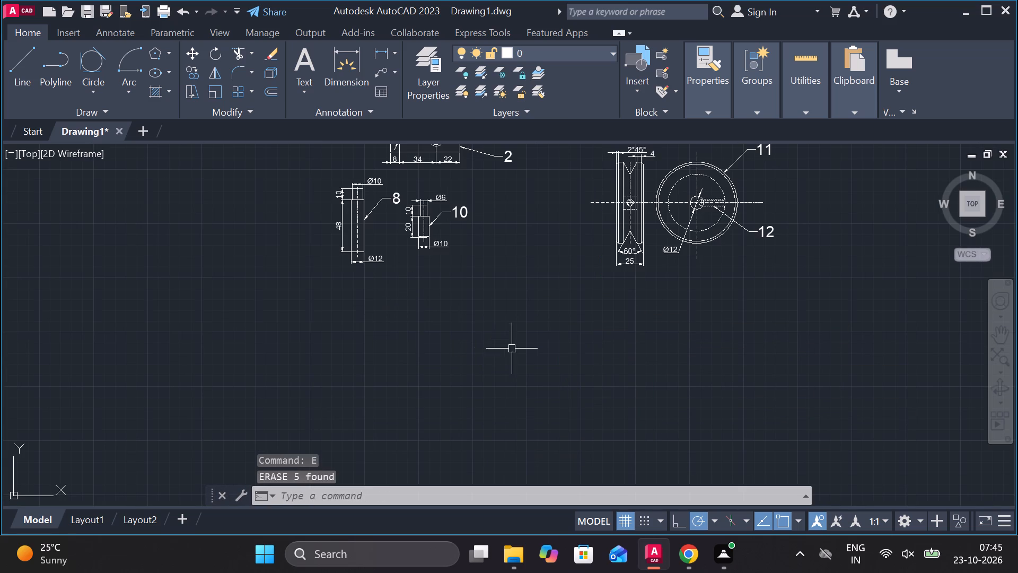
Draw a circle of diameter 16 in the empty space below the finished parts.
scroll(520, 325, up, 1)
text(C D 16)
key(Return)
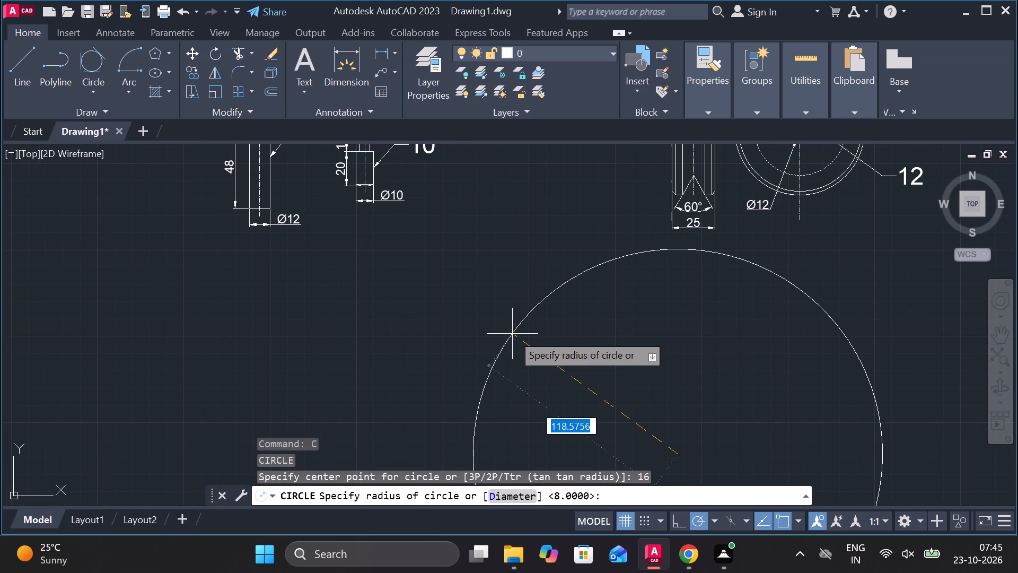
scroll(512, 334, down, 2)
text(D 16)
key(Return)
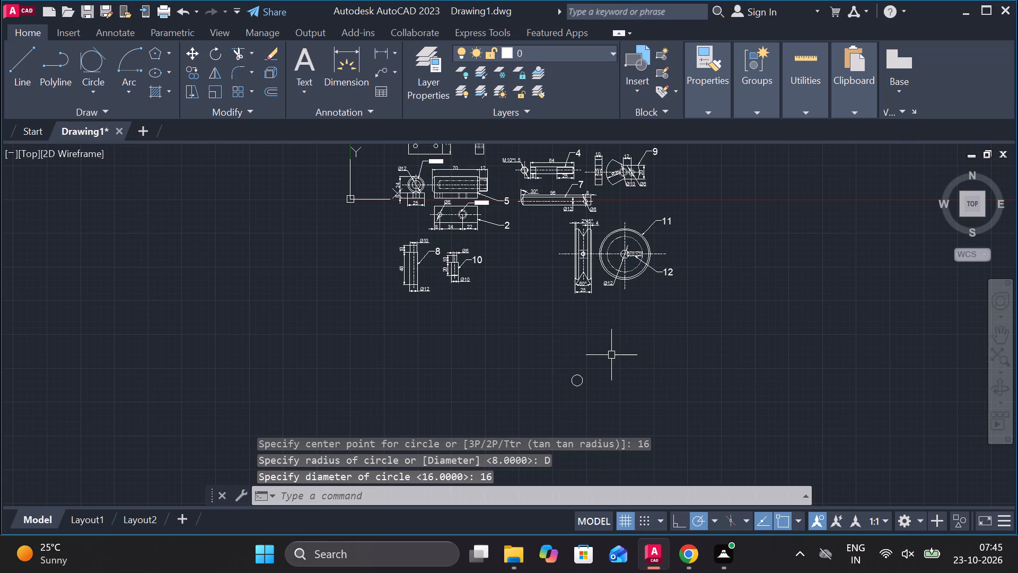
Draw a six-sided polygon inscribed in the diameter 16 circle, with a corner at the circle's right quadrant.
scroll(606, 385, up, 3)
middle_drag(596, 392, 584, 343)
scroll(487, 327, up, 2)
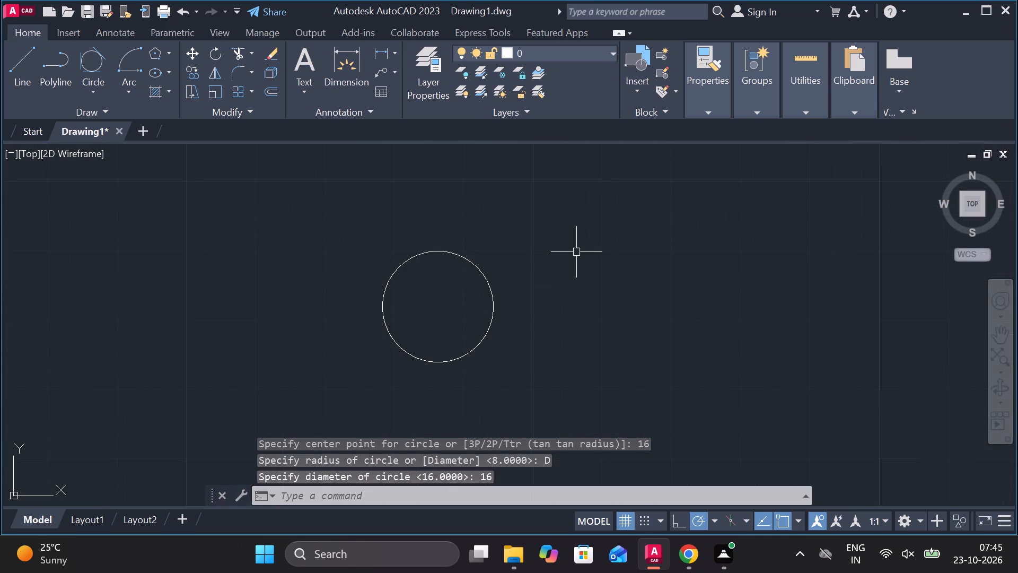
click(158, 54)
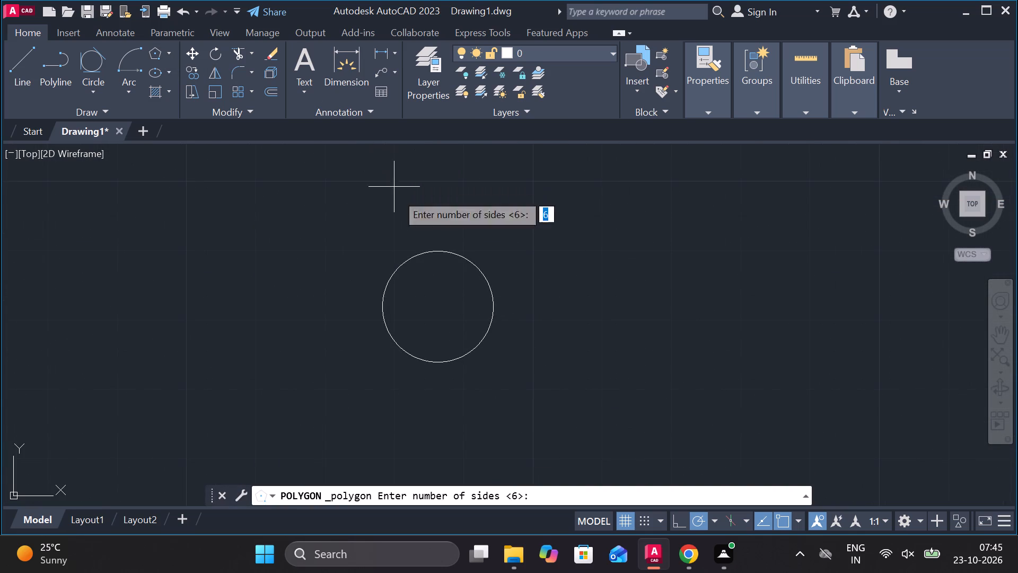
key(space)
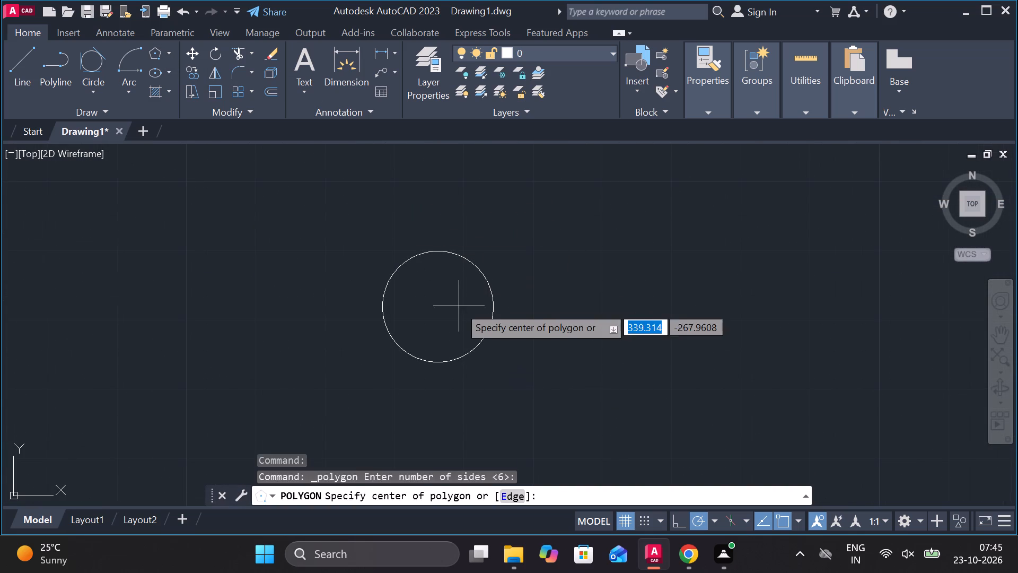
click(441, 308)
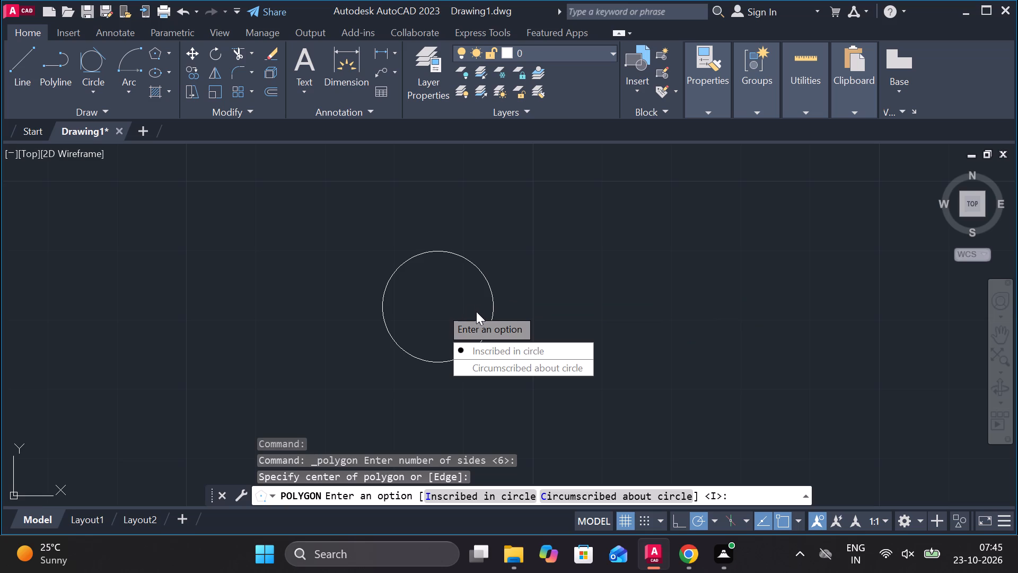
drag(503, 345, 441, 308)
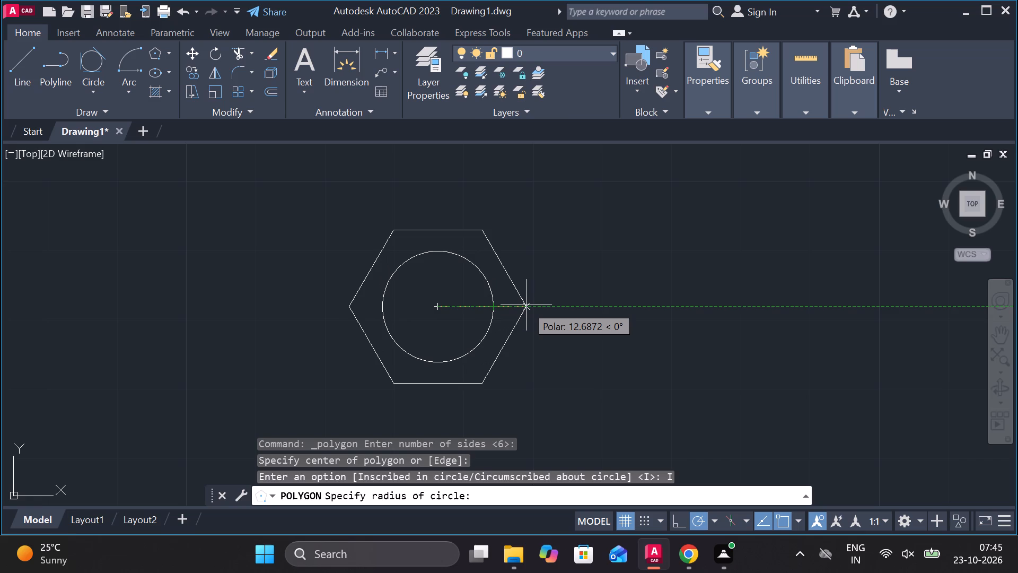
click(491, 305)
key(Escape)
Check the inscribed hexagon's distance across its horizontal flats with a trial linear dimension, without placing it.
click(381, 52)
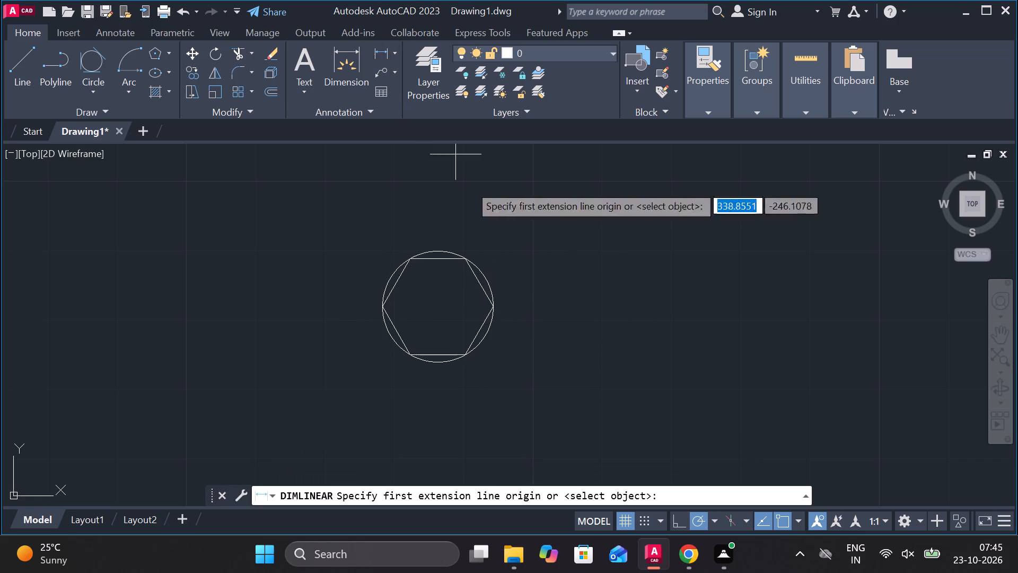
click(442, 256)
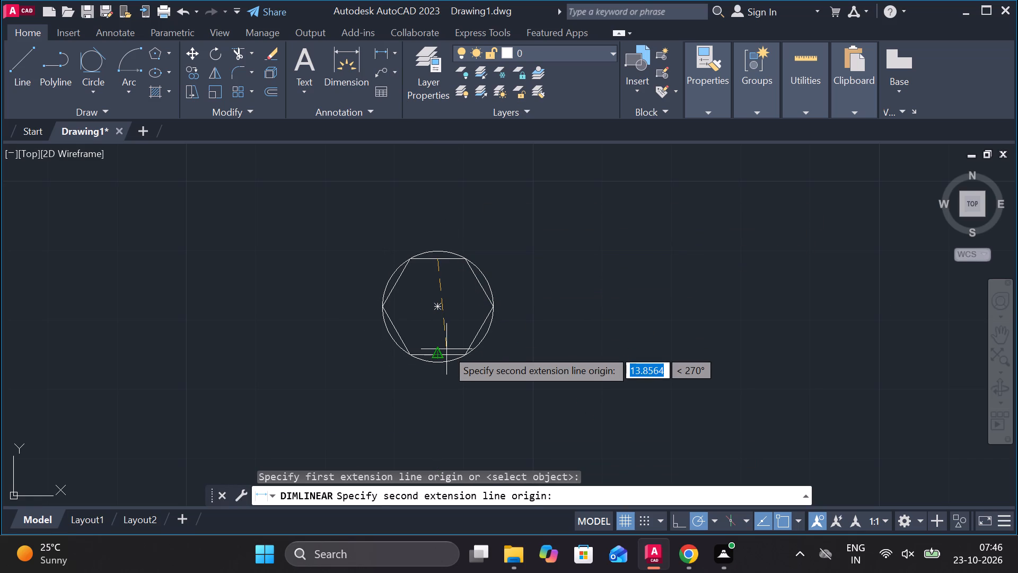
key(Escape)
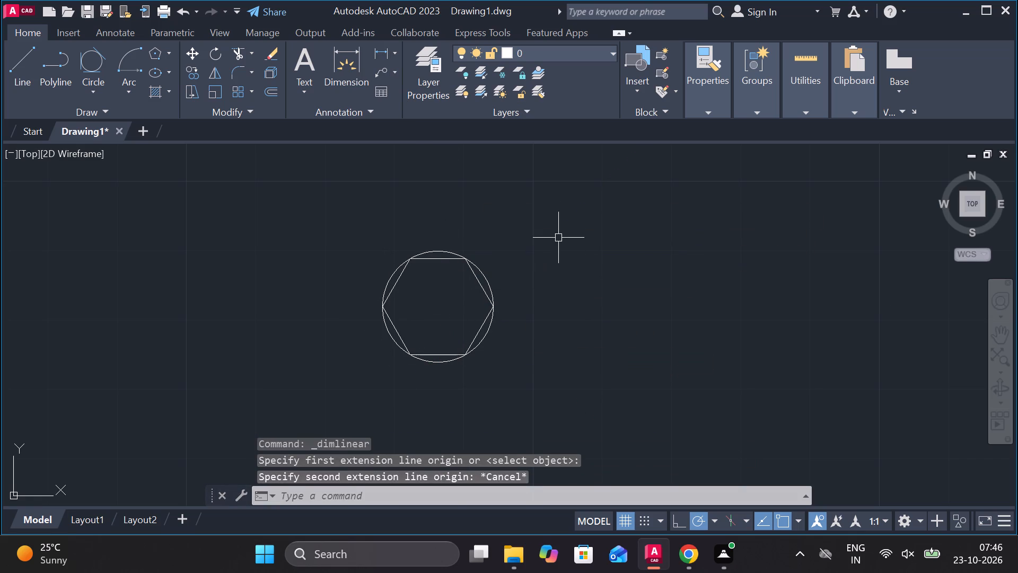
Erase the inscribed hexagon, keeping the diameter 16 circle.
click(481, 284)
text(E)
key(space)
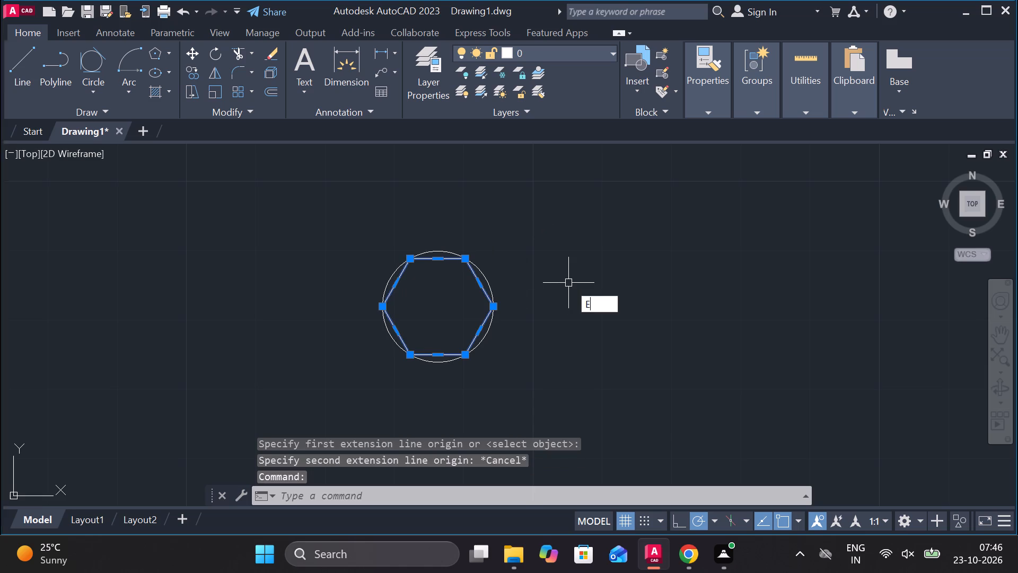
Draw a six-sided polygon inscribed in the diameter 16 circle, with a corner at the circle's top quadrant.
click(152, 56)
key(space)
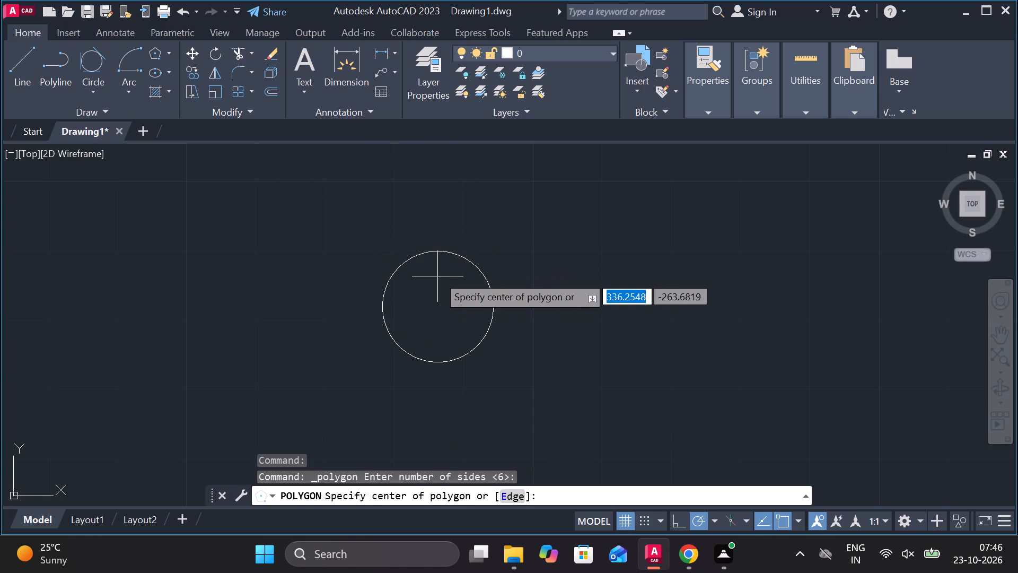
click(441, 308)
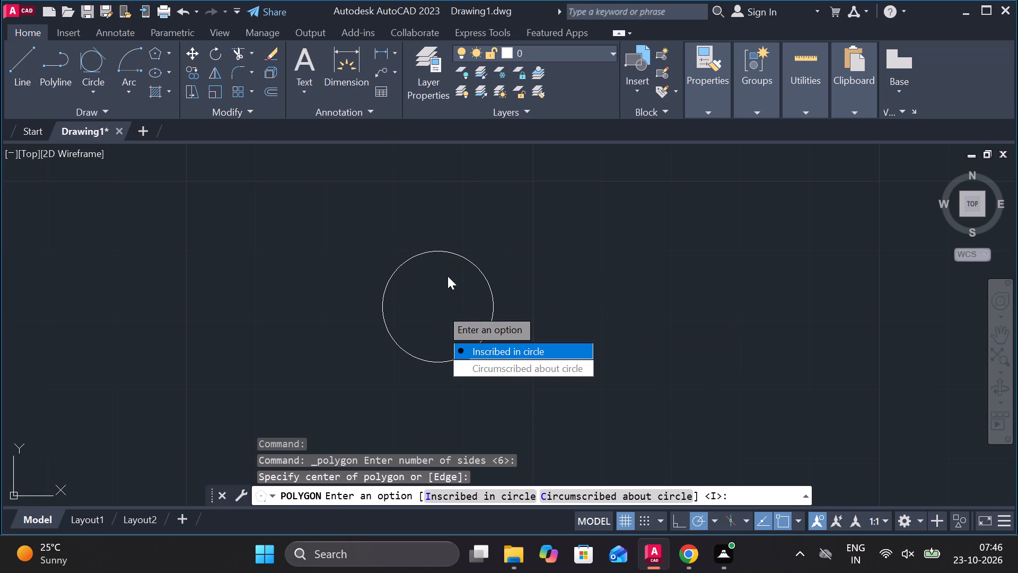
drag(487, 346, 441, 308)
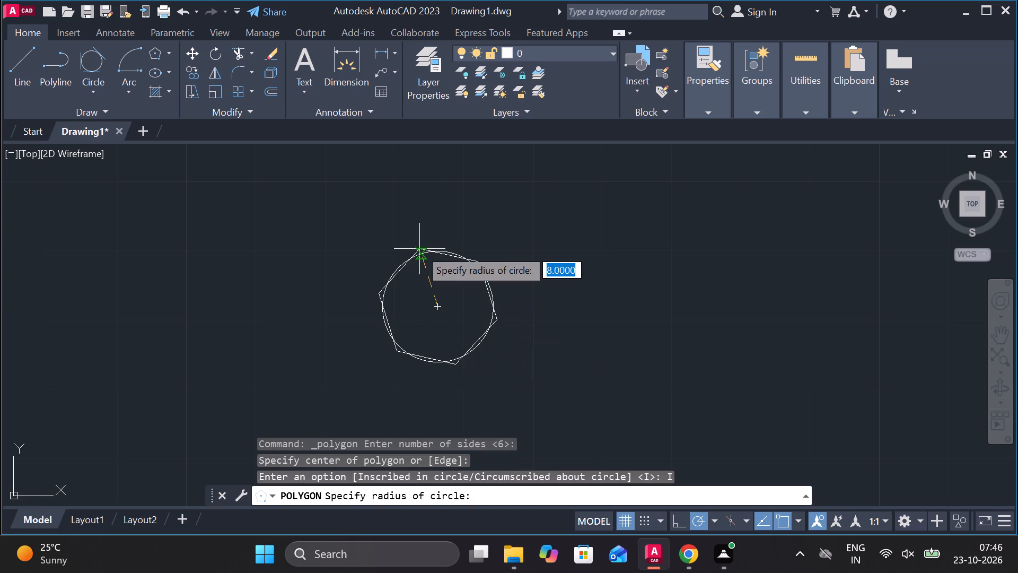
click(442, 251)
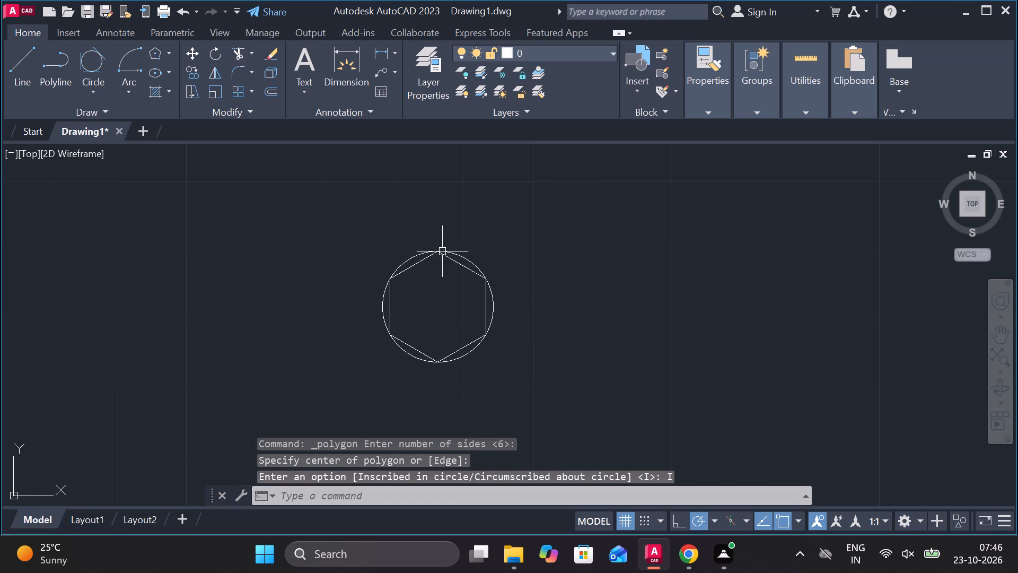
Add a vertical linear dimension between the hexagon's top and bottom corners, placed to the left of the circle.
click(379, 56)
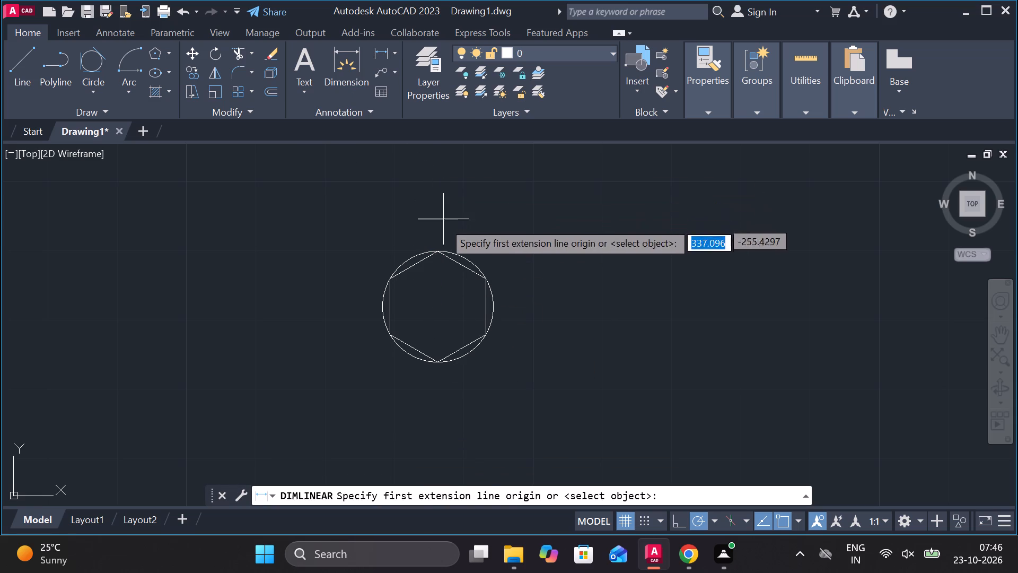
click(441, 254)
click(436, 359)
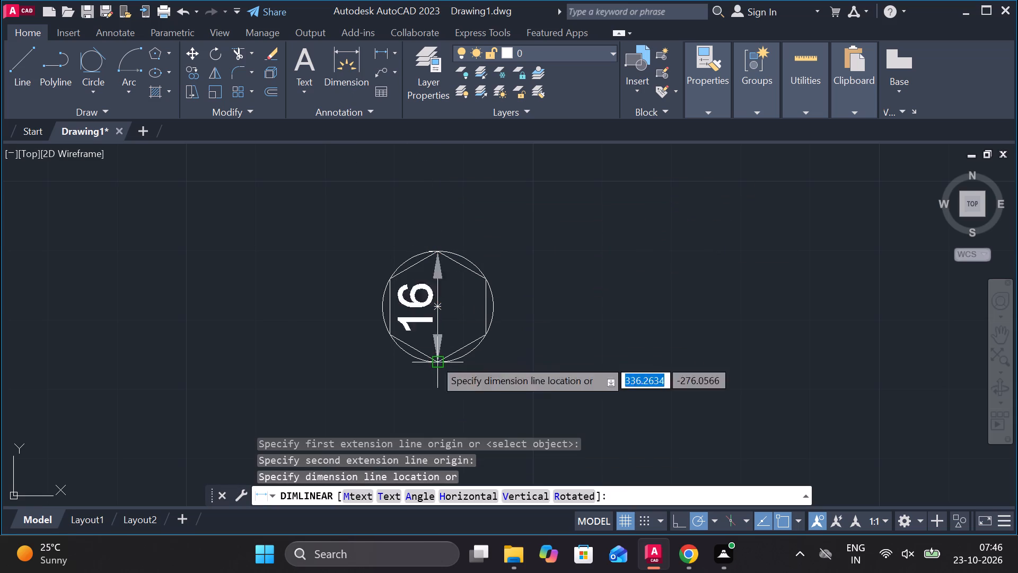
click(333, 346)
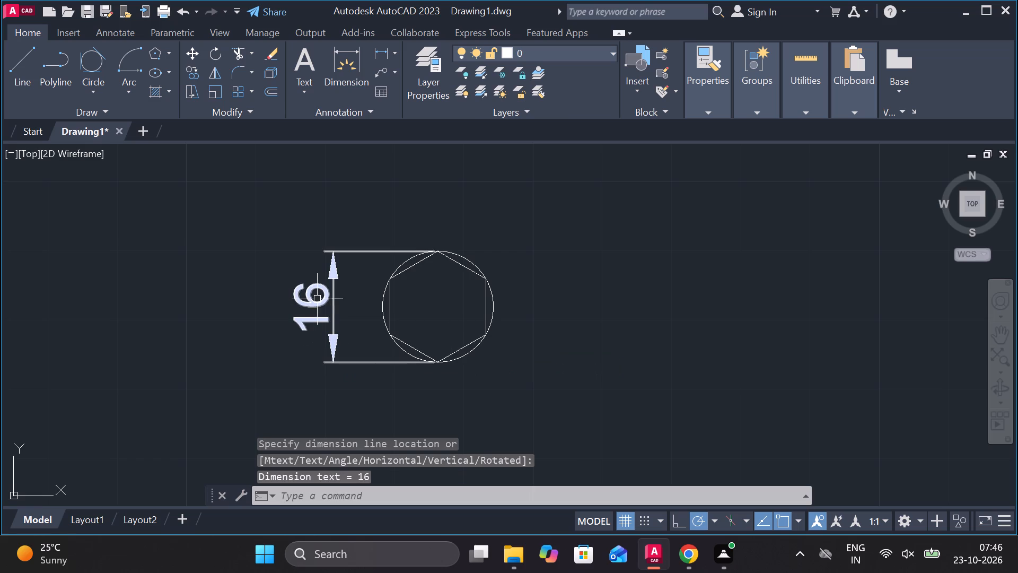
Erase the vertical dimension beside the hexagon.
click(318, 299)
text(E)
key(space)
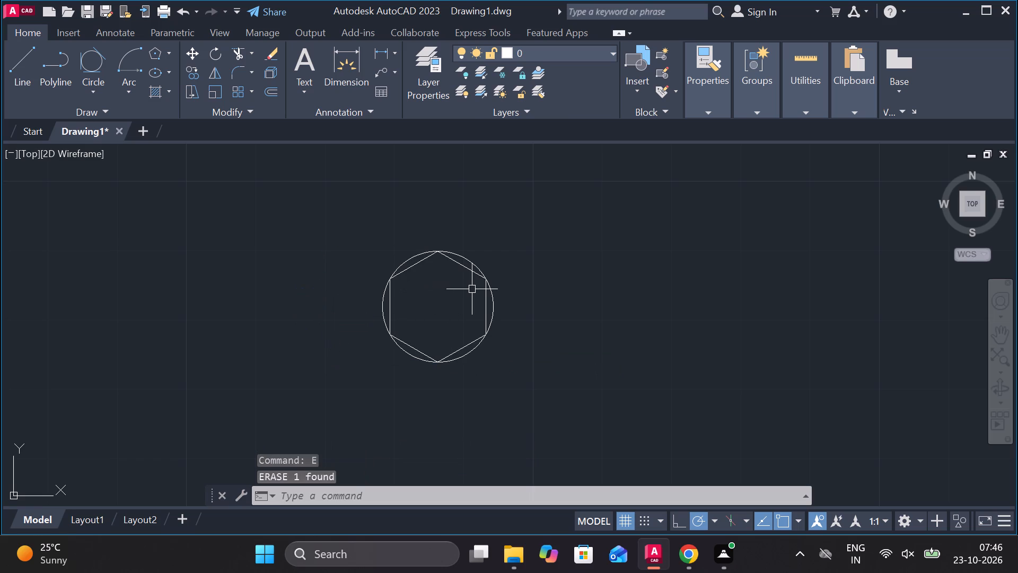
Draw a circle from the hexagon's centre out to the midpoint of its right vertical side.
key(c)
key(space)
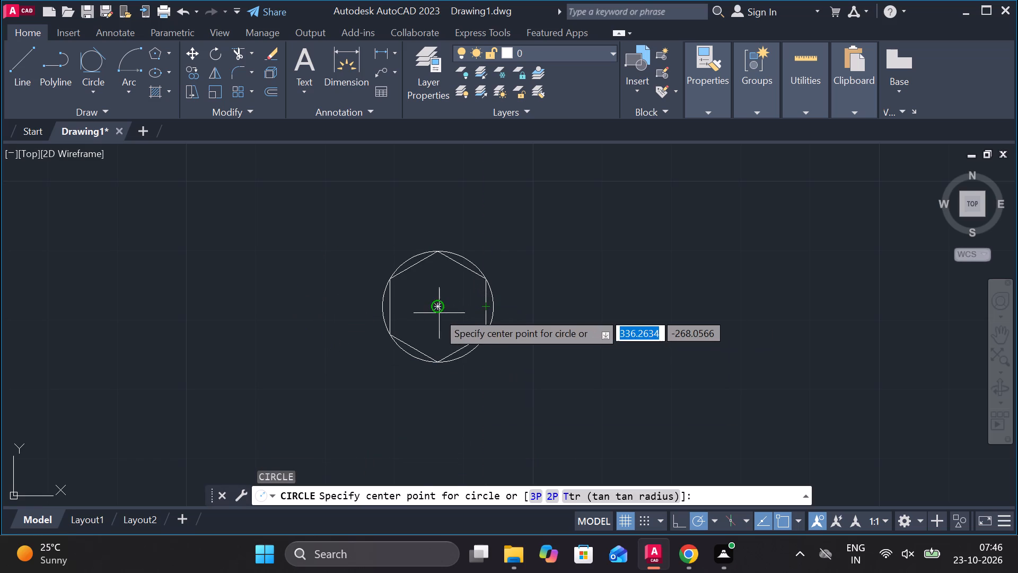
click(437, 312)
scroll(481, 317, up, 3)
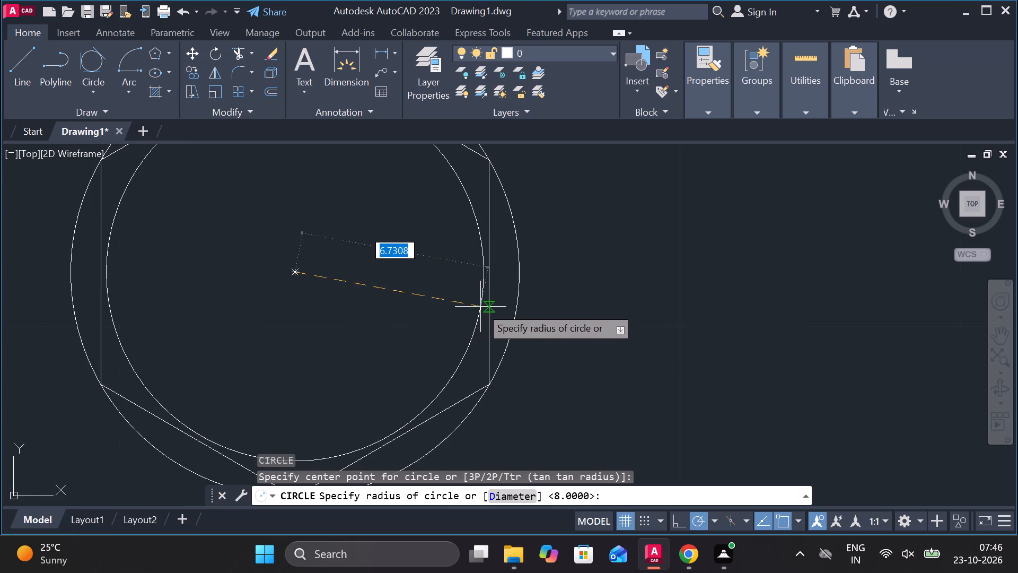
click(494, 272)
Erase the outer diameter 16 circle around the hexagon.
scroll(535, 303, down, 2)
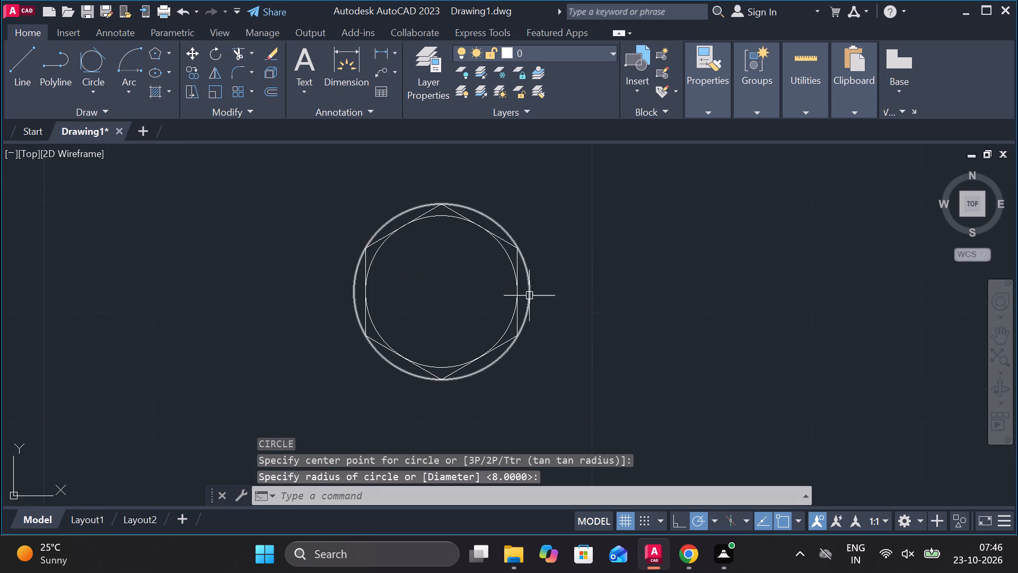
click(528, 283)
text(E)
key(space)
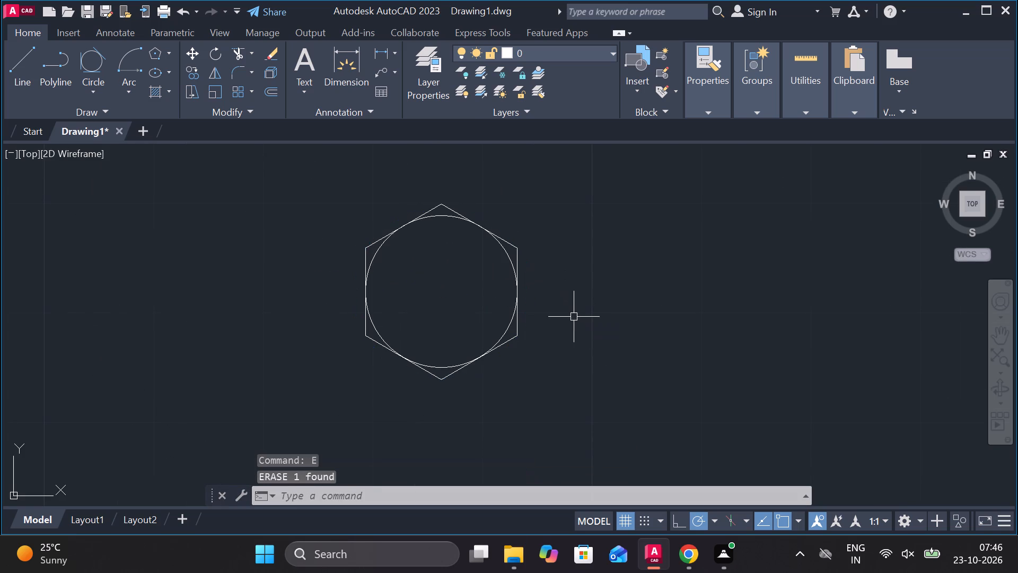
scroll(363, 286, up, 2)
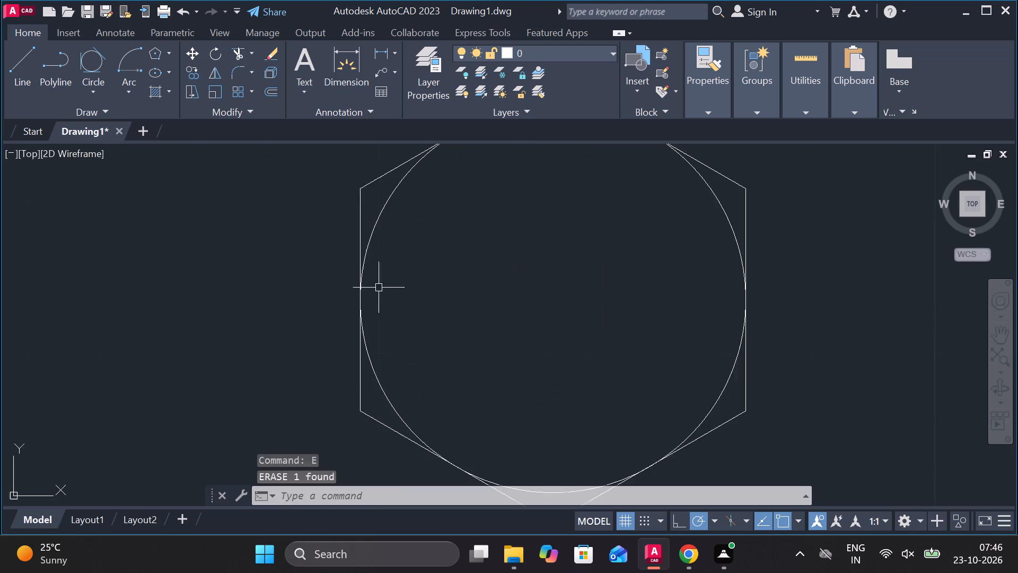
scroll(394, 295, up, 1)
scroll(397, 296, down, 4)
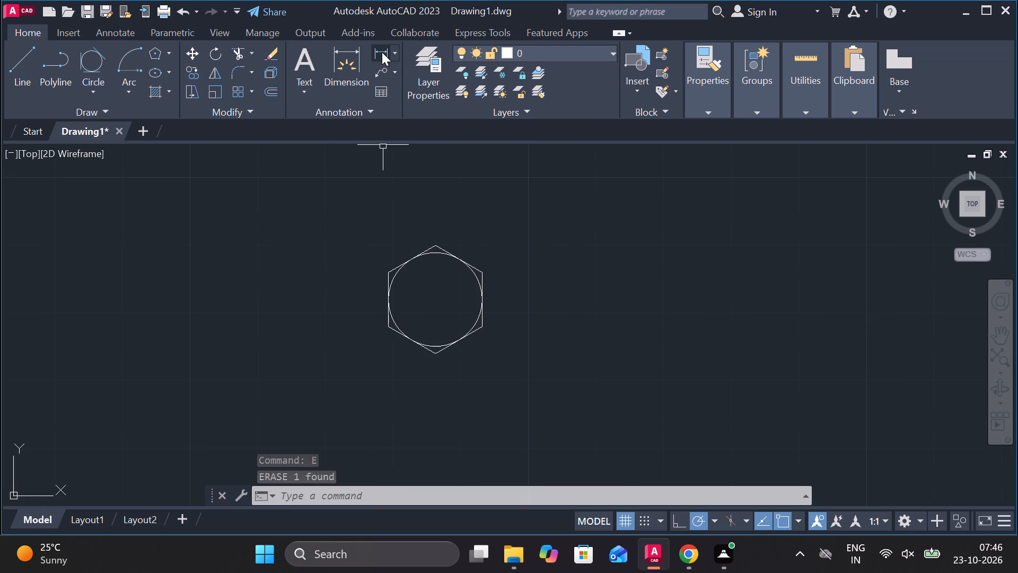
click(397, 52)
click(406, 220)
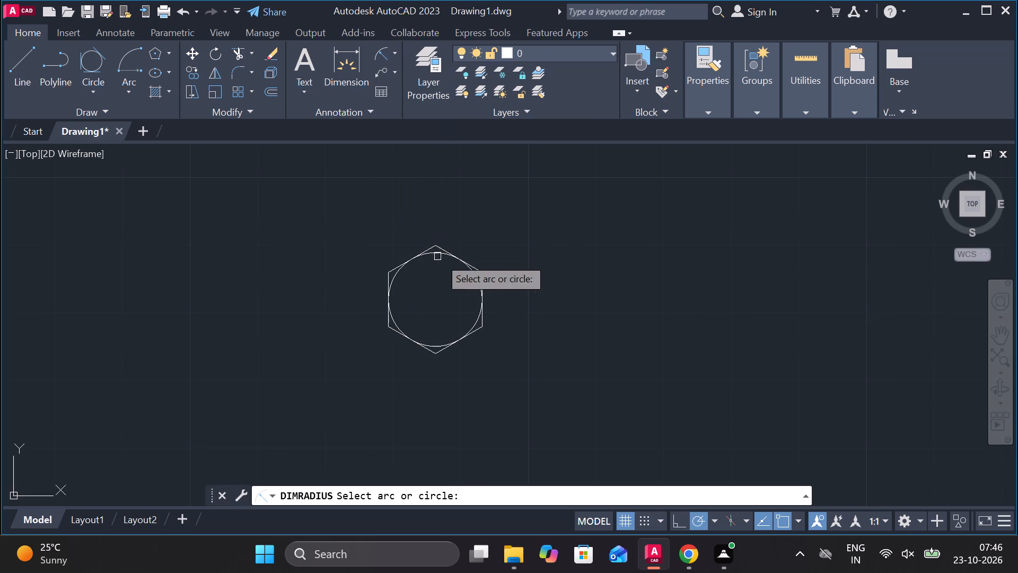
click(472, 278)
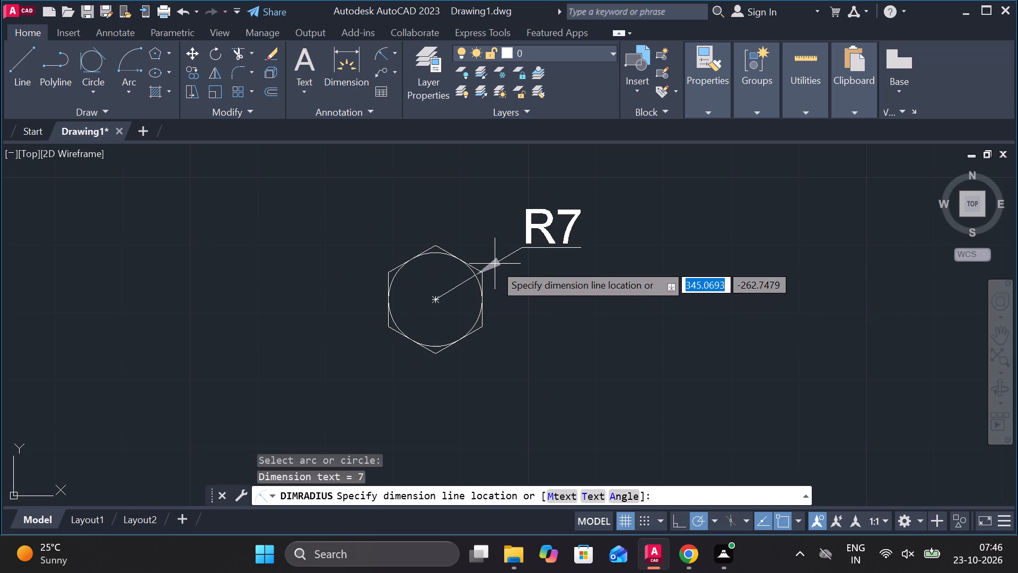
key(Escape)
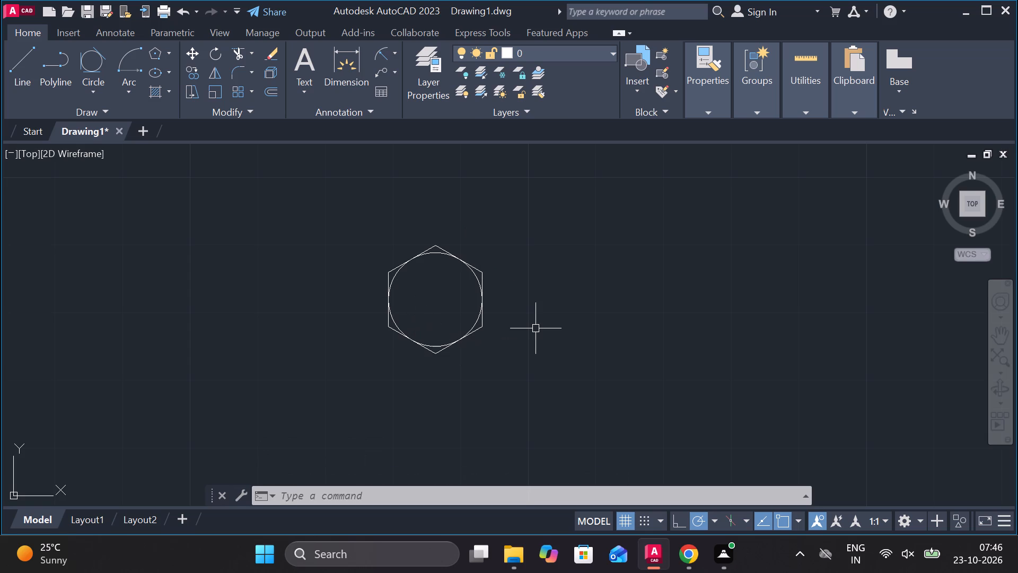
Draw a horizontal centre line about 27.5 long from the hexagon's centre out to the right.
key(l)
key(Return)
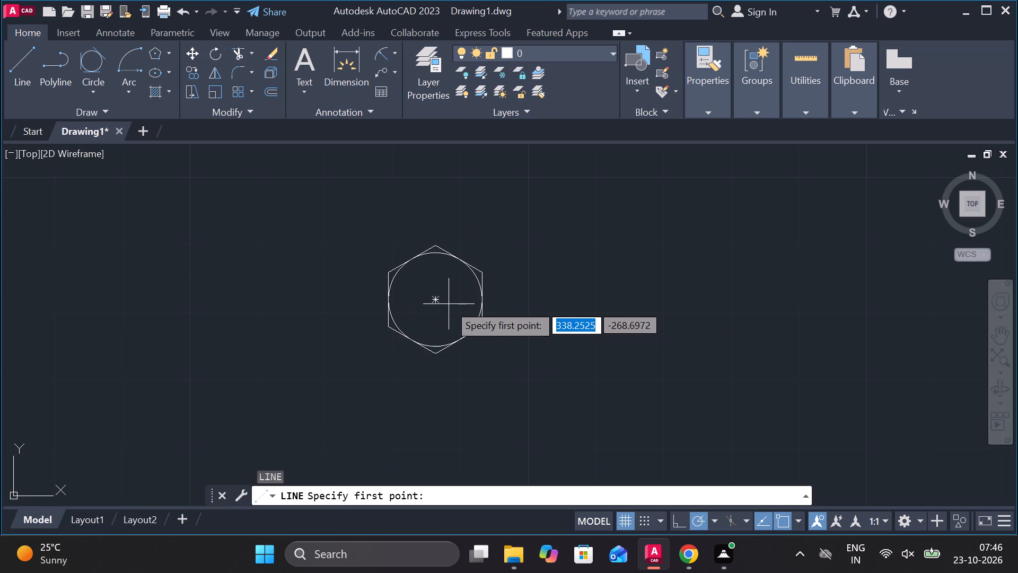
click(438, 301)
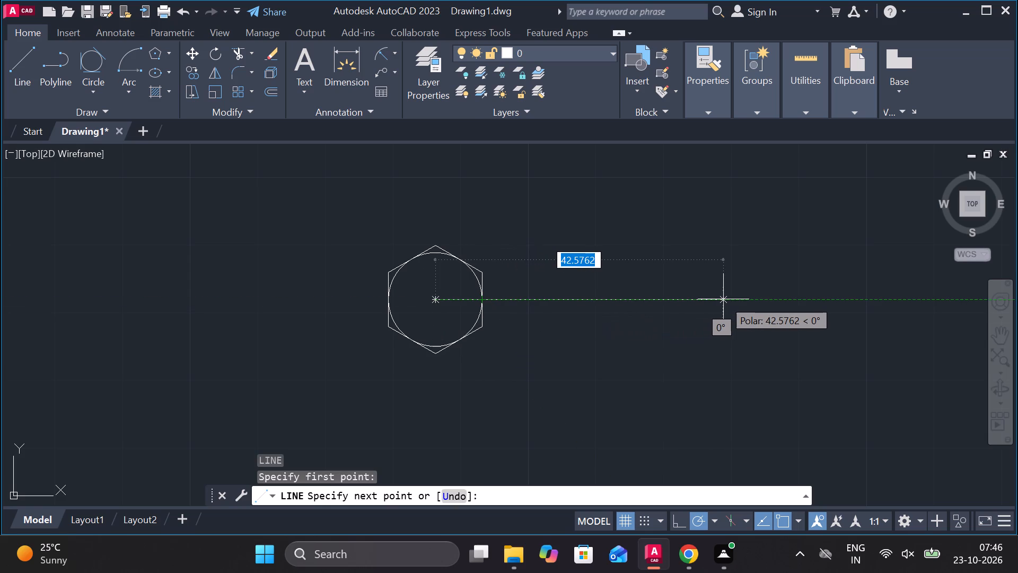
click(621, 297)
key(Escape)
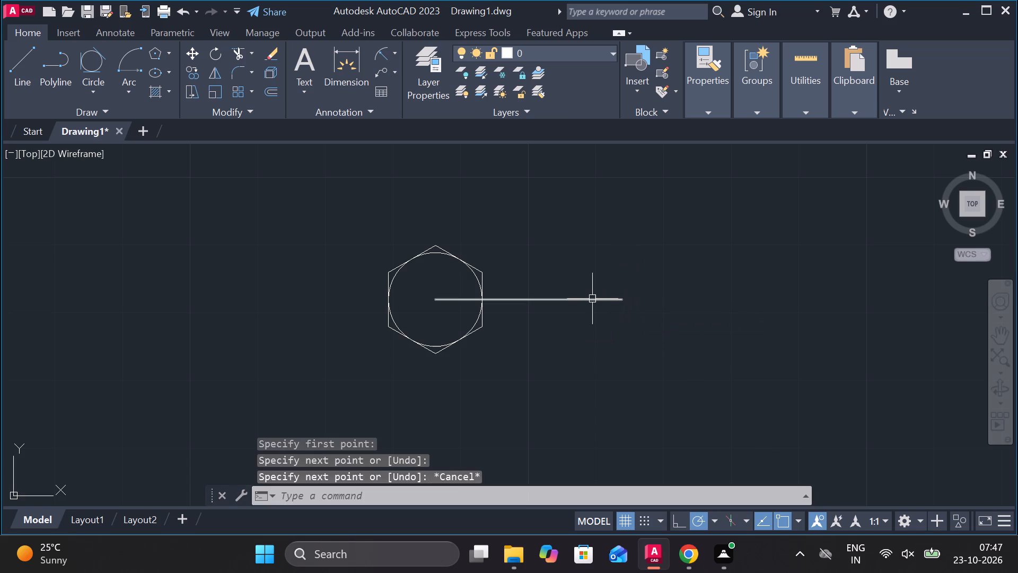
Draw a diameter 6 circle at the hexagon's centre.
text(C)
key(space)
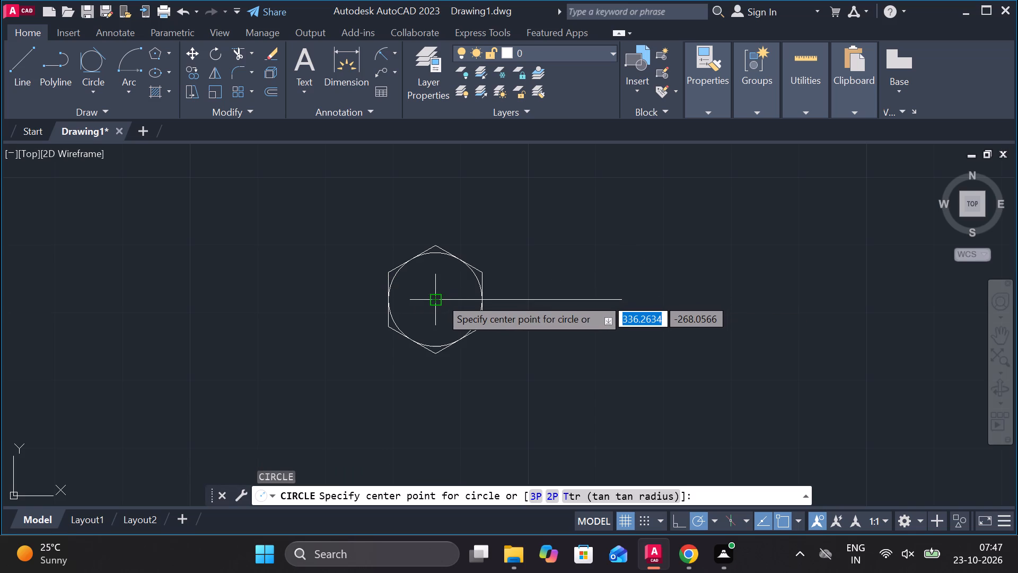
click(440, 298)
text(D 6)
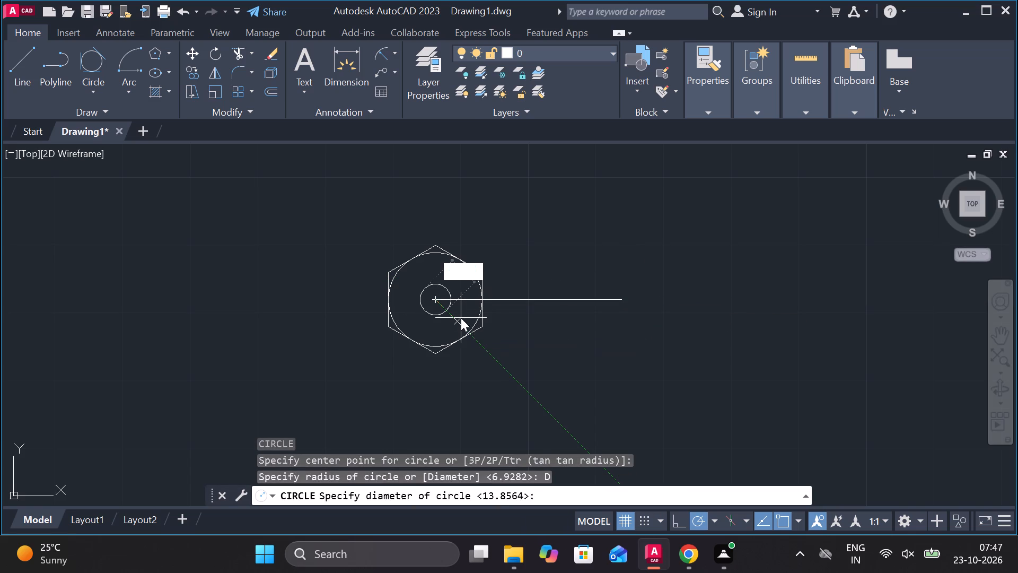
key(Return)
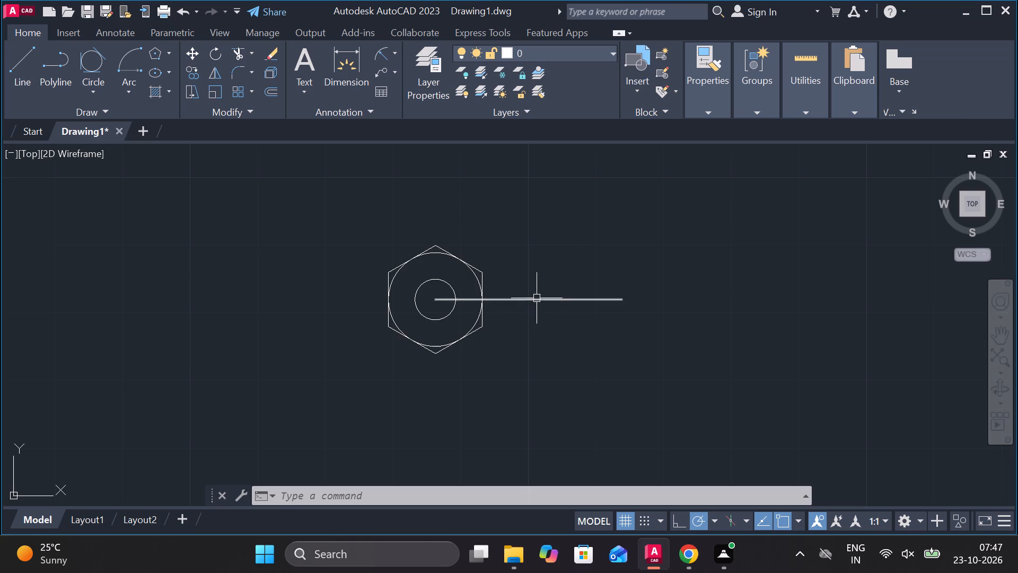
Draw horizontal projection lines to the right from the hexagon's top and bottom corners, extending past the centre line's end.
key(l)
key(Return)
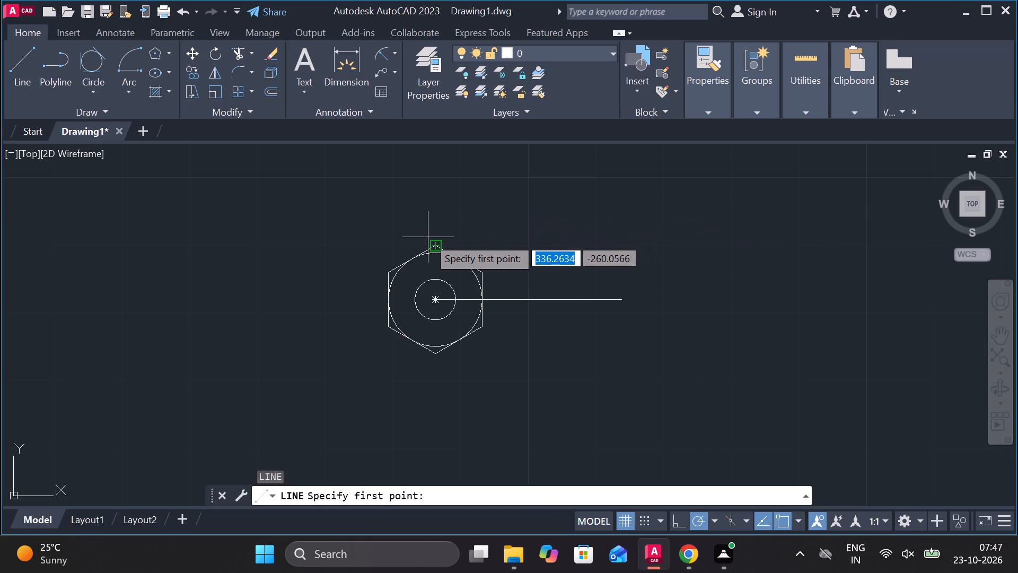
click(429, 241)
click(675, 245)
key(Escape)
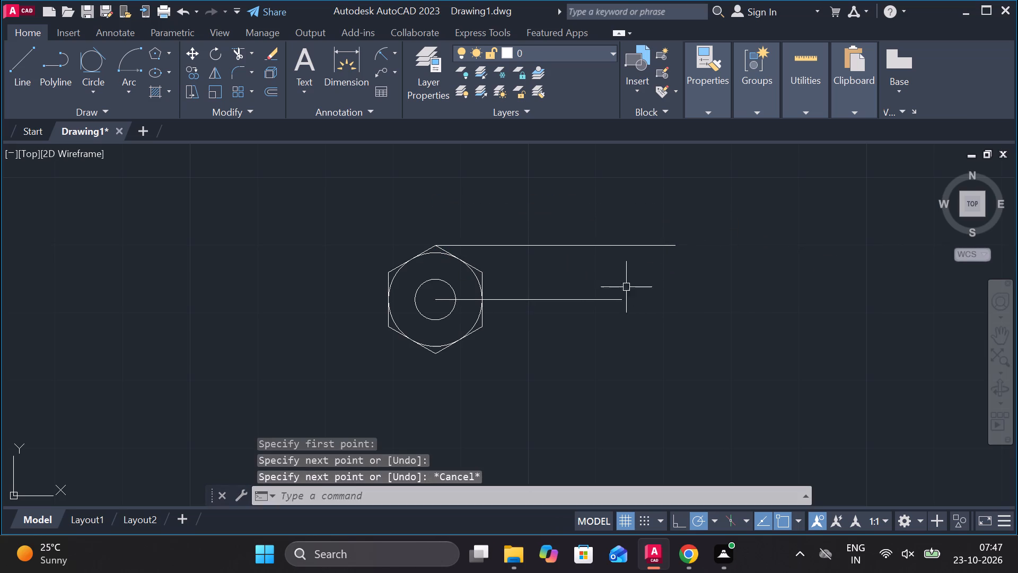
key(space)
click(444, 359)
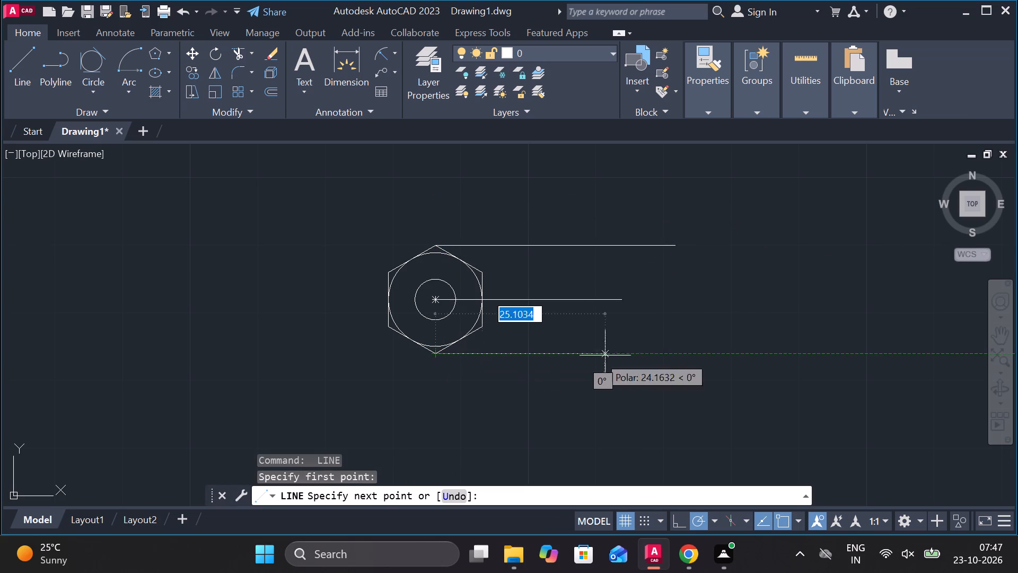
click(696, 351)
key(Escape)
Draw horizontal projection lines about 17 and 18.6 long to the right from the large circle's top and bottom points.
key(space)
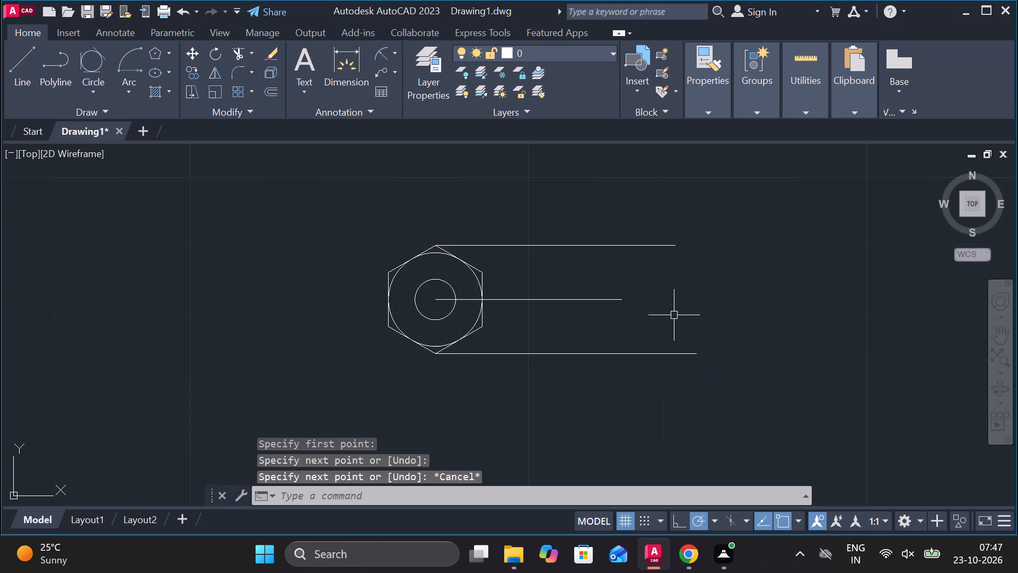
click(435, 255)
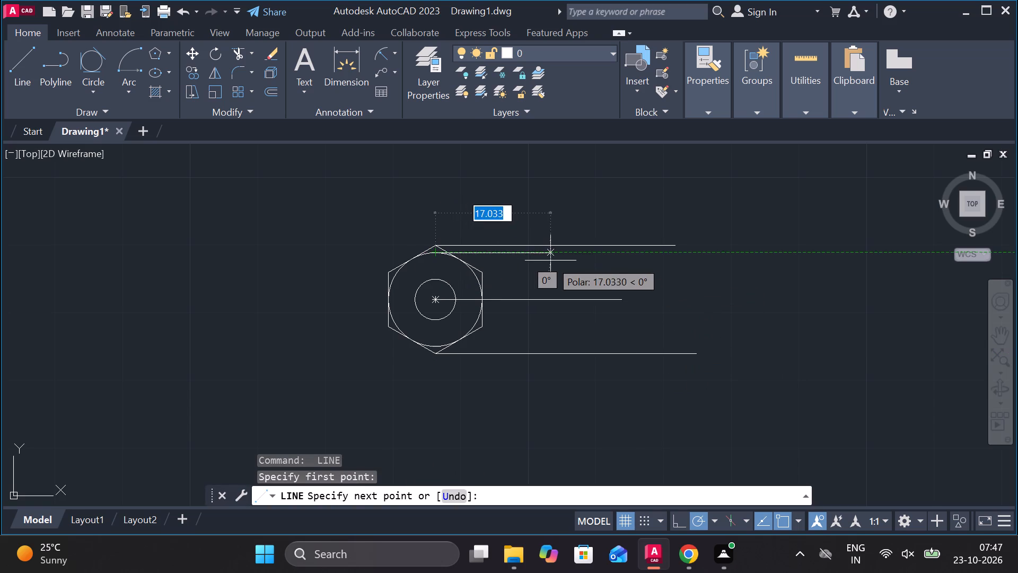
click(550, 261)
key(Escape)
key(space)
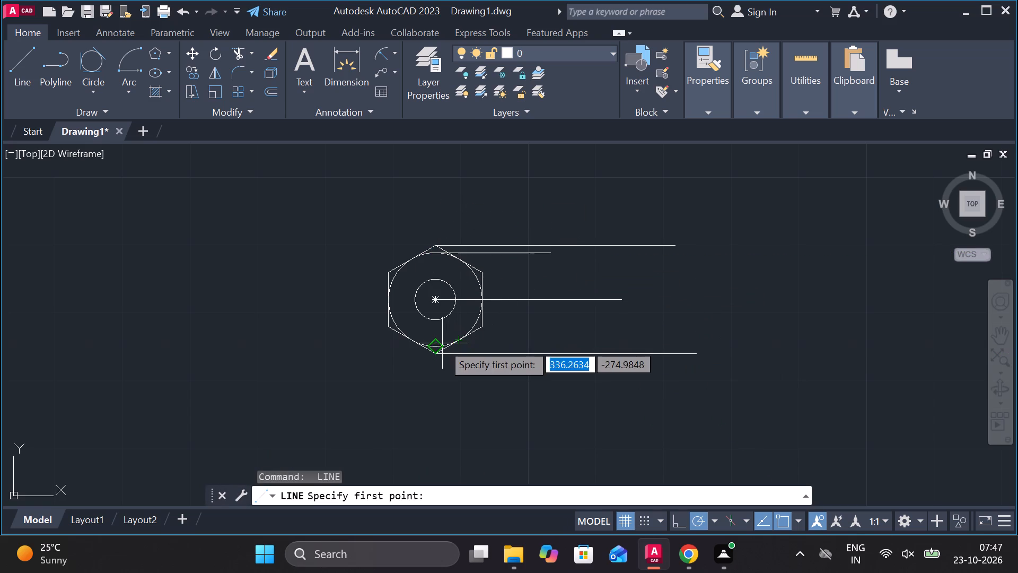
click(442, 343)
key(Escape)
scroll(448, 324, up, 1)
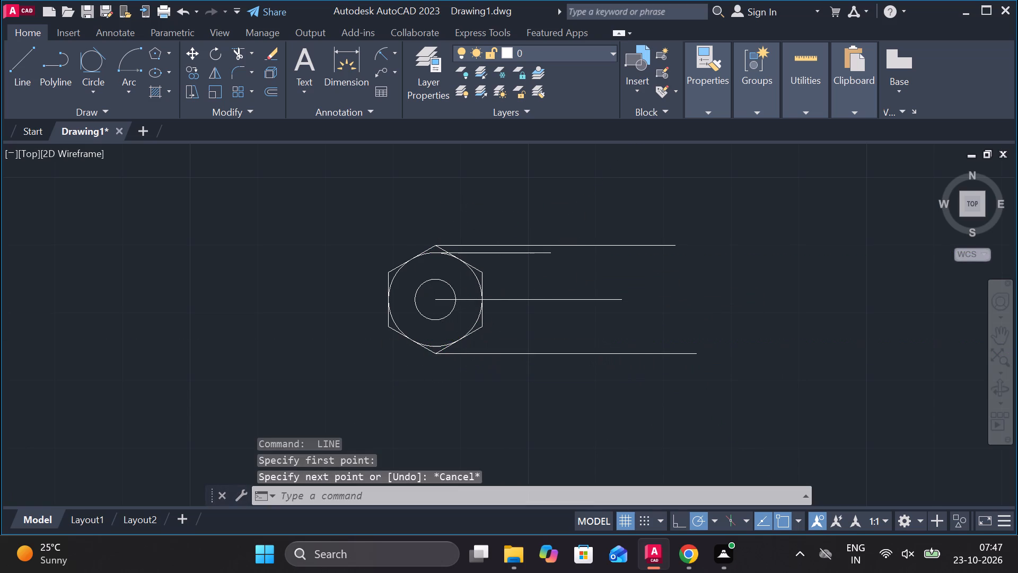
key(space)
click(429, 358)
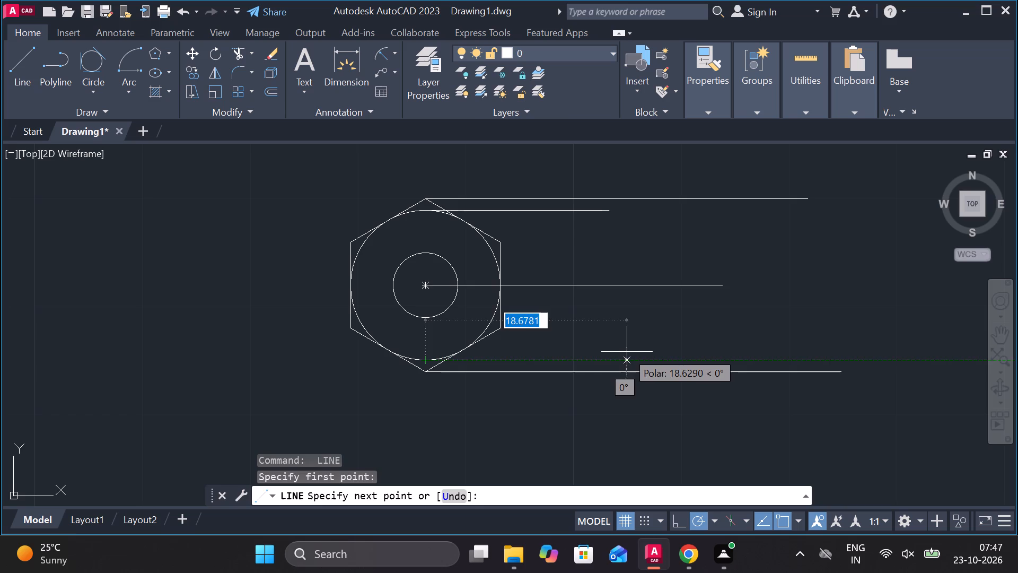
click(627, 352)
key(Escape)
Draw a vertical line right of the hexagon, joining the two projection lines of the large circle.
key(l)
key(Return)
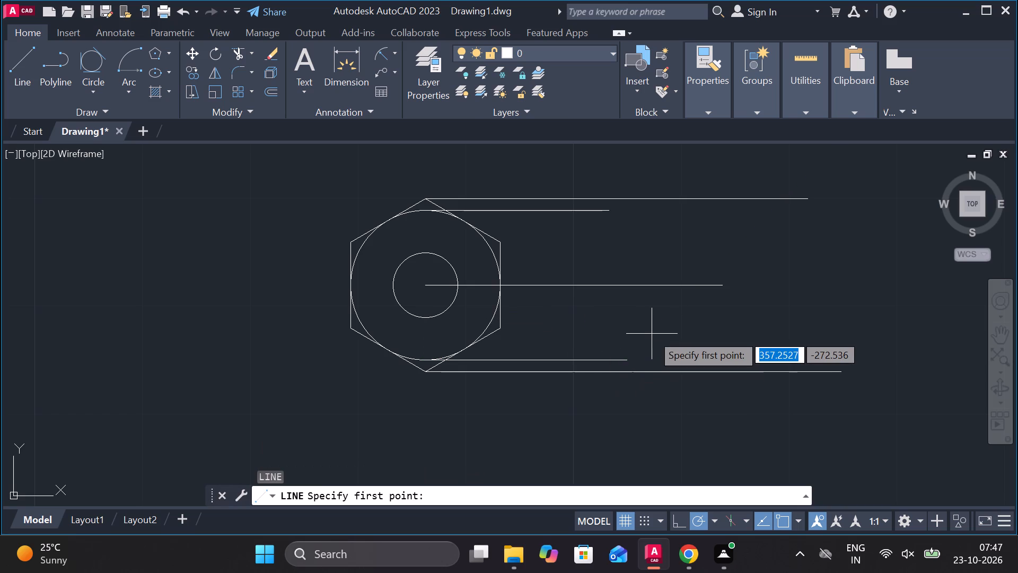
click(559, 212)
click(560, 355)
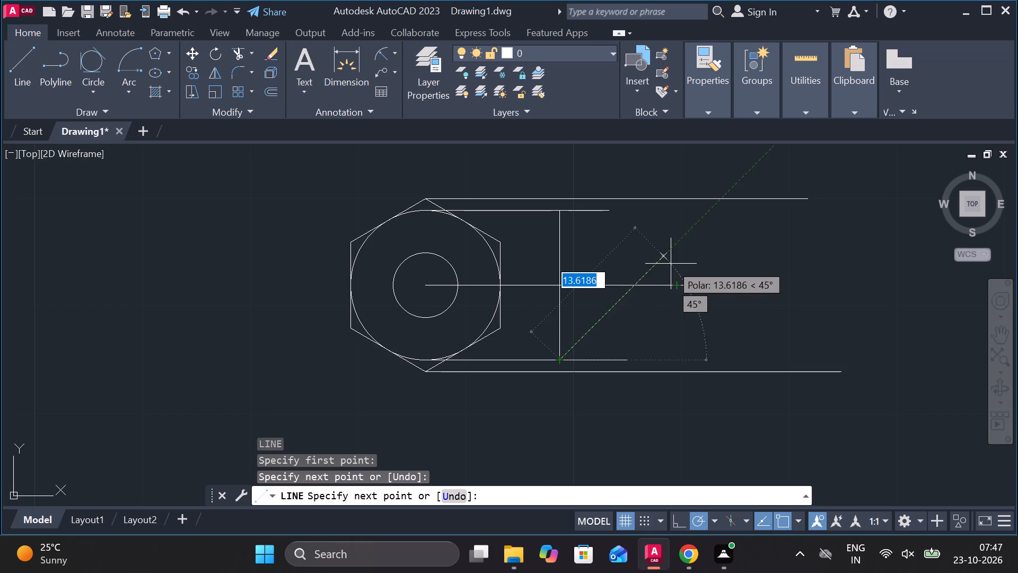
key(Escape)
Trim the ends of the circle's two projection lines that extend right of the vertical line.
text(TR)
key(space)
click(602, 357)
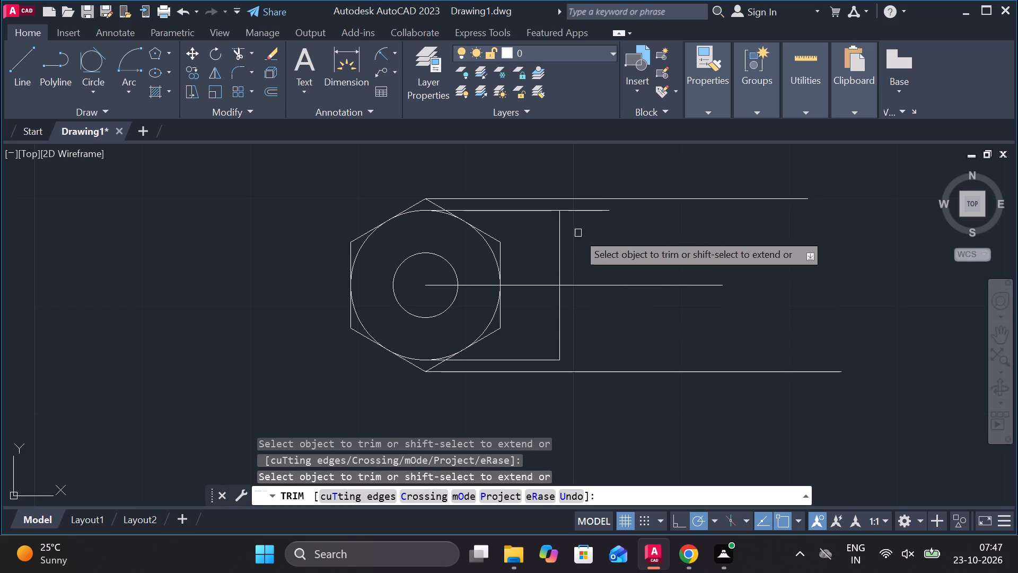
click(575, 215)
click(575, 207)
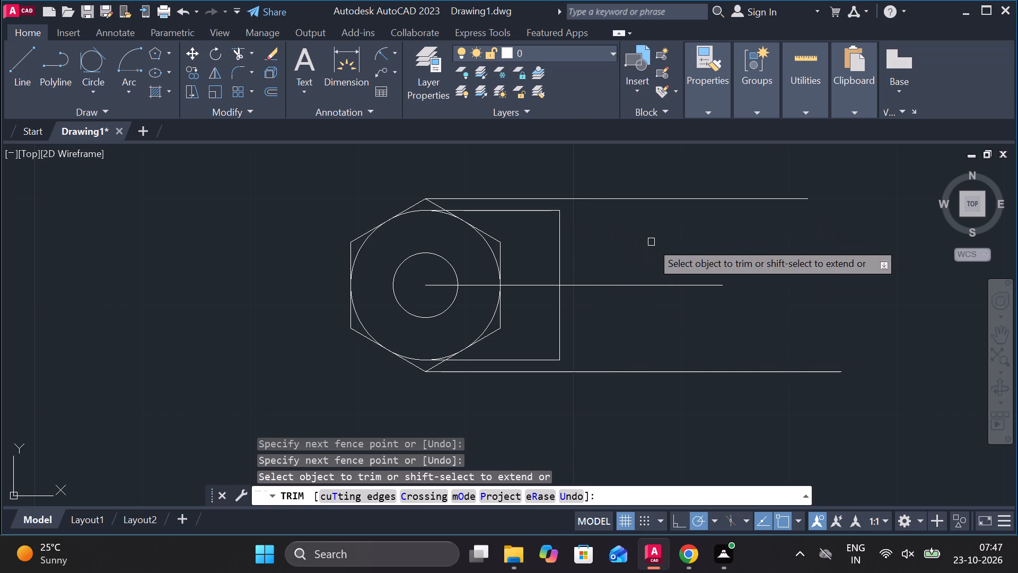
key(Escape)
Complete a rectangle 6 wide on the vertical line's right side, drawing its top, right and bottom edges.
key(l)
key(Return)
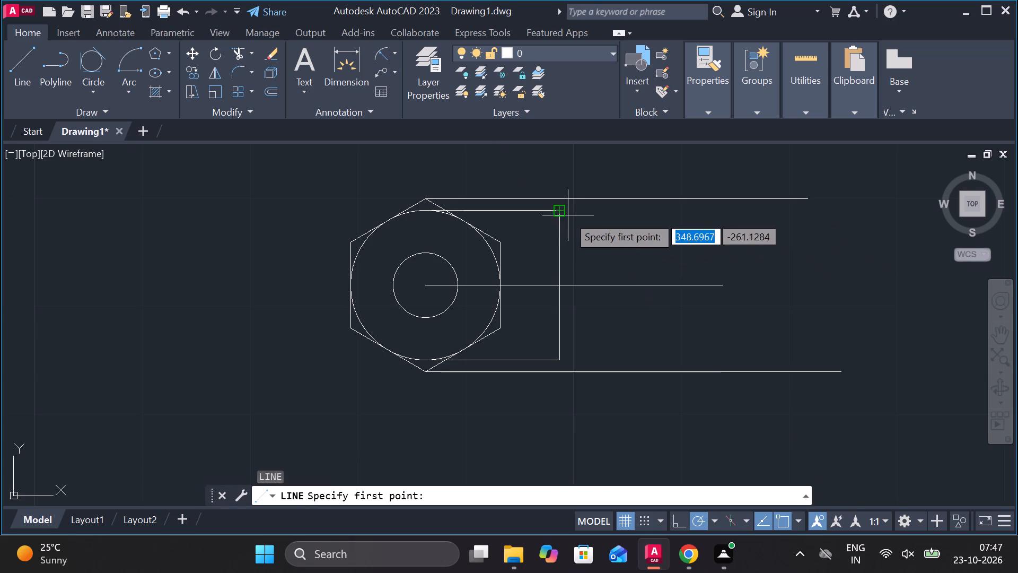
click(568, 215)
key(6)
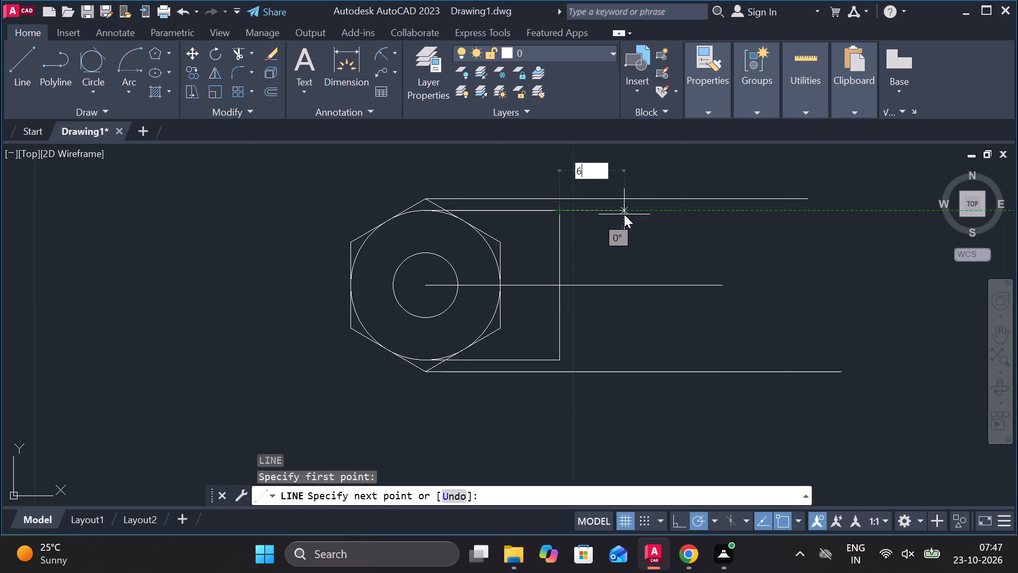
key(Return)
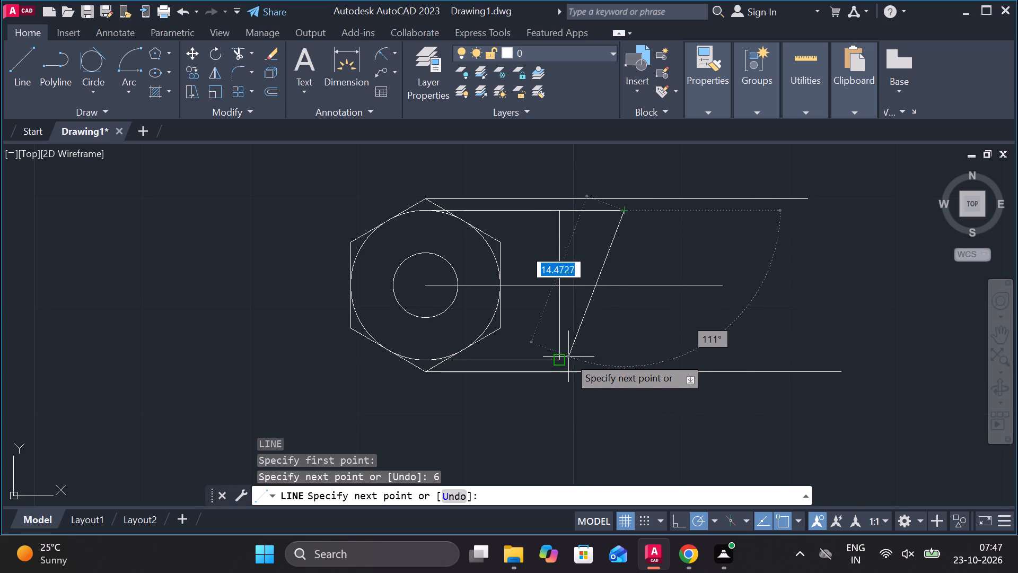
click(628, 356)
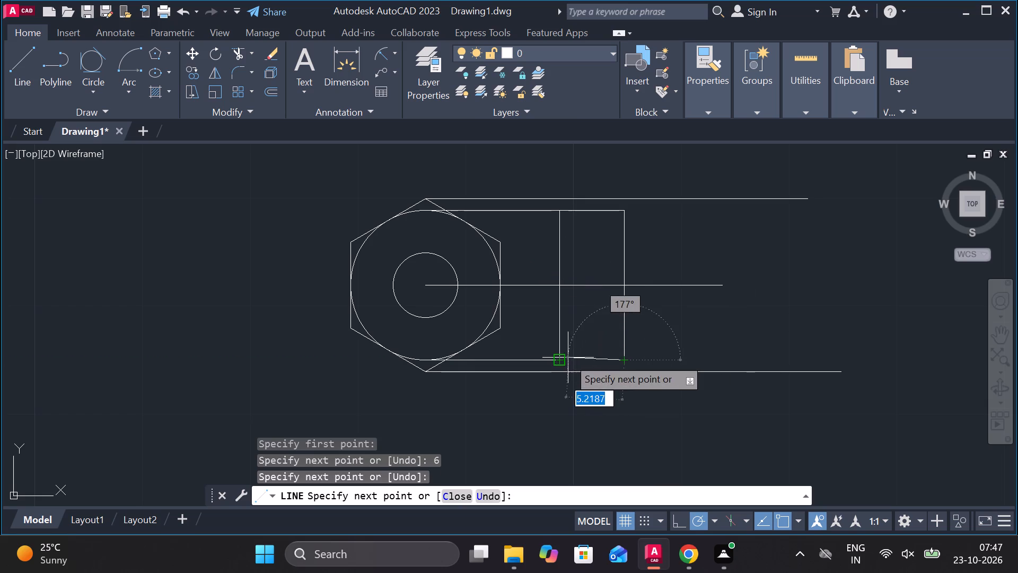
click(559, 358)
key(Escape)
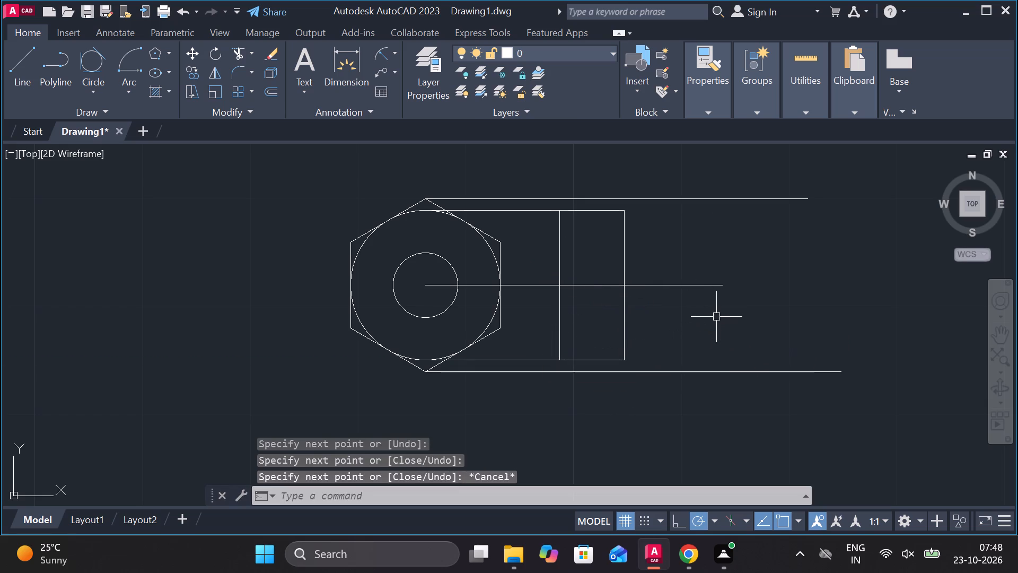
Trim away the circle's projection lines left of the rectangle, including the short leftovers inside the hexagon at top and bottom.
text(TR)
key(space)
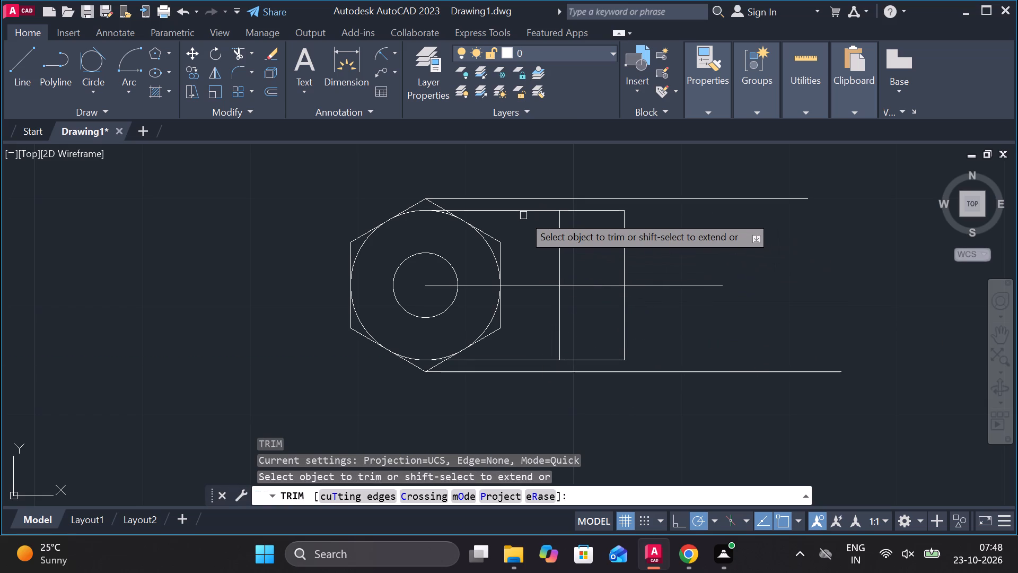
click(514, 211)
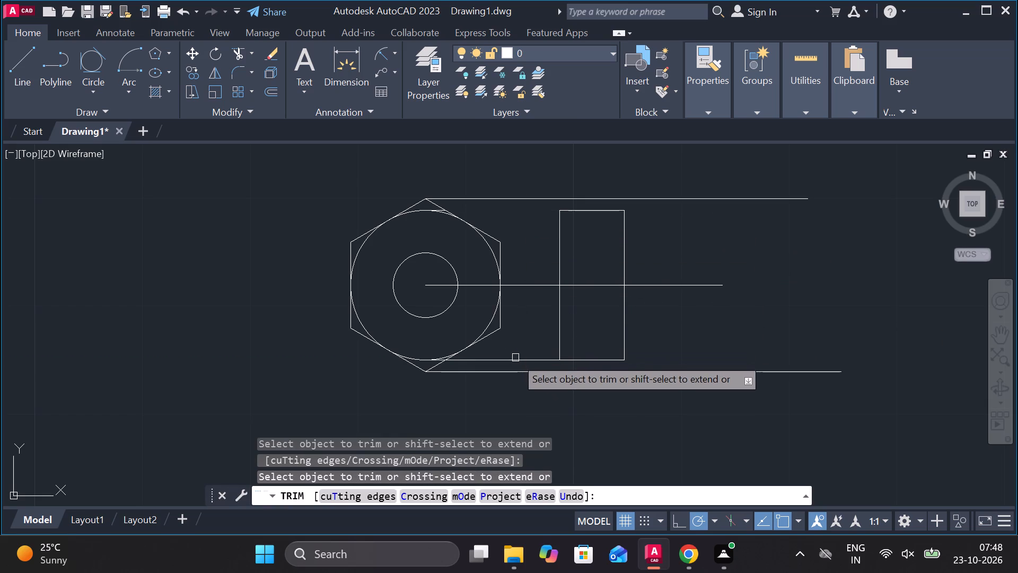
click(517, 359)
scroll(461, 225, up, 3)
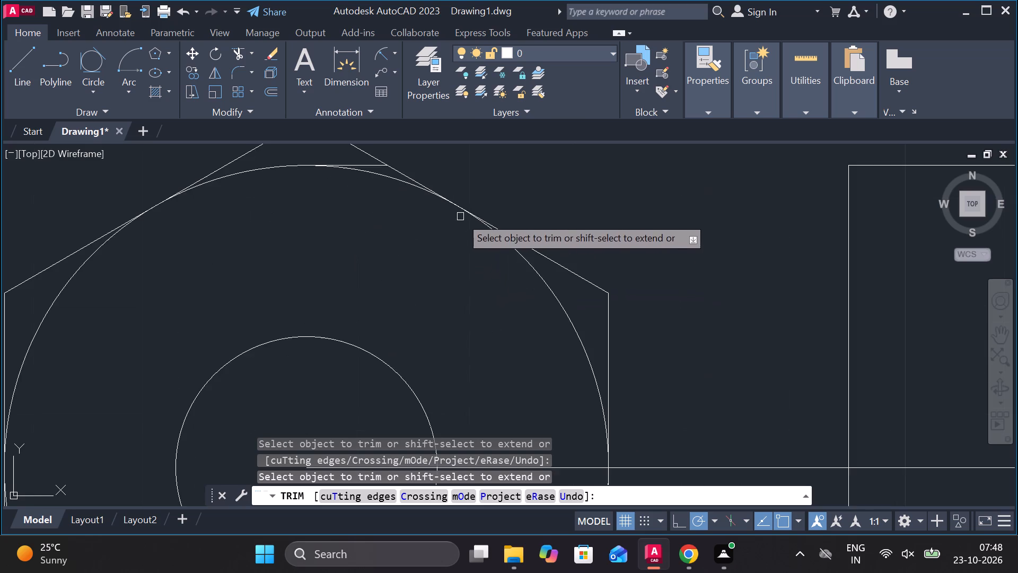
middle_drag(411, 217, 473, 338)
click(421, 288)
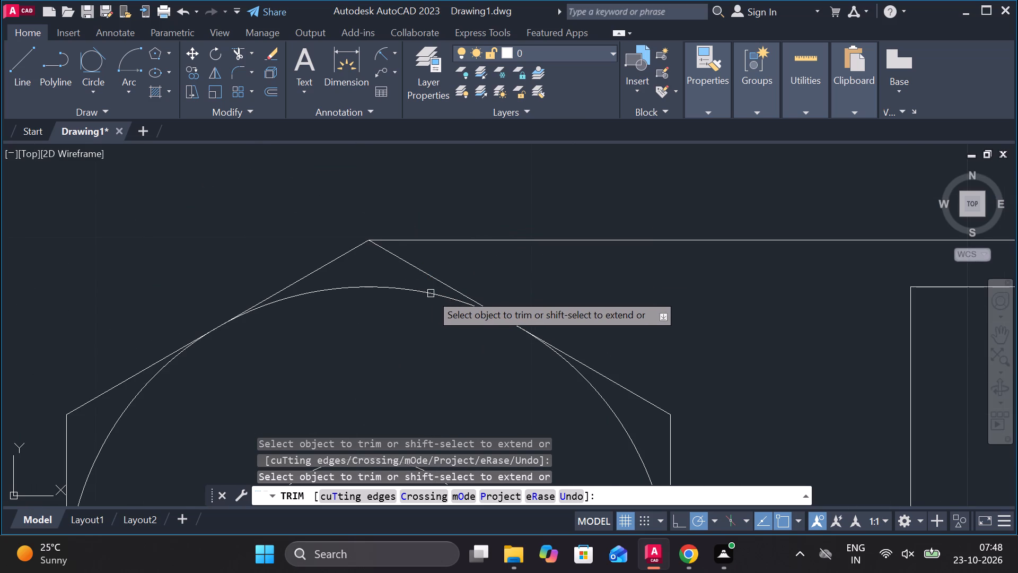
scroll(431, 293, down, 4)
scroll(413, 379, up, 3)
scroll(472, 410, up, 3)
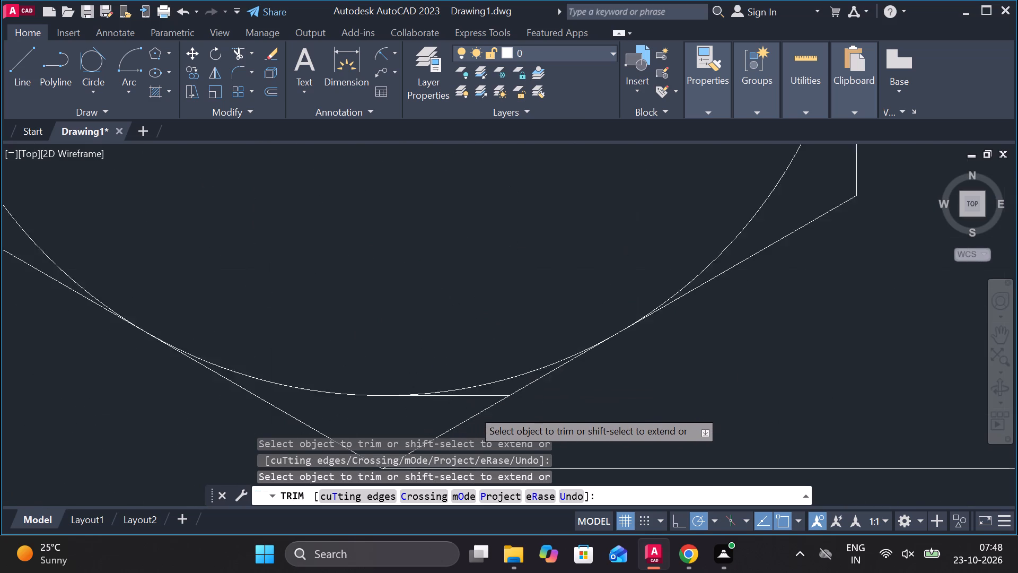
click(476, 391)
scroll(476, 391, down, 4)
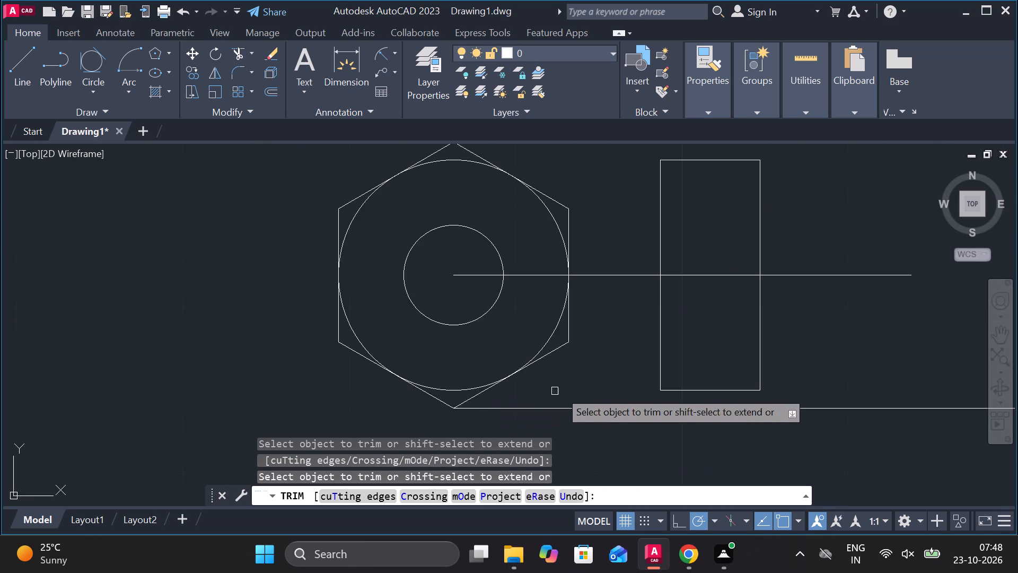
scroll(582, 384, down, 2)
middle_drag(678, 417, 606, 416)
scroll(650, 315, up, 1)
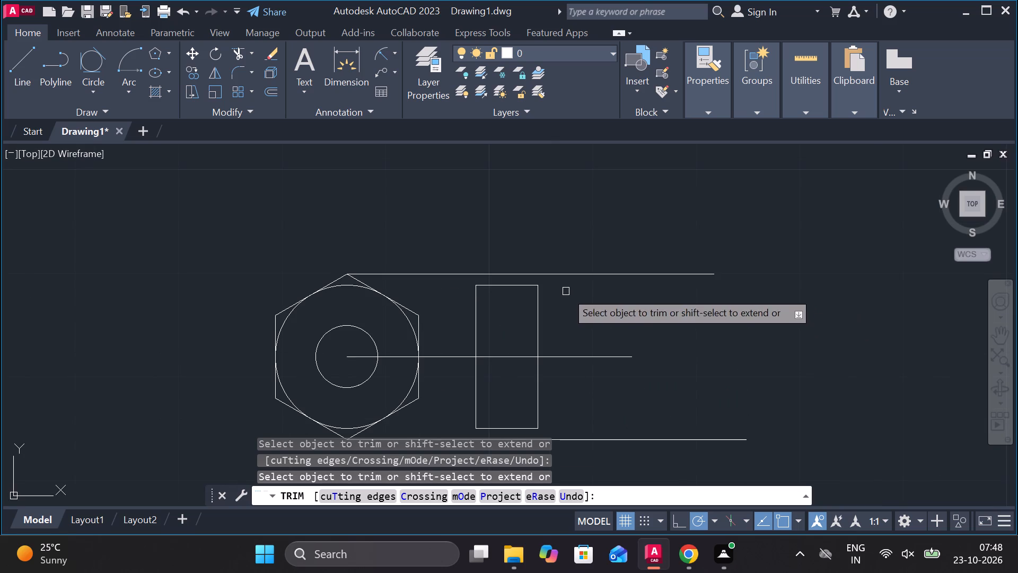
key(Escape)
Draw short vertical lines from the rectangle's two right corners, up to the hexagon's upper projection line and down past its lower one.
key(l)
key(Return)
scroll(545, 289, up, 2)
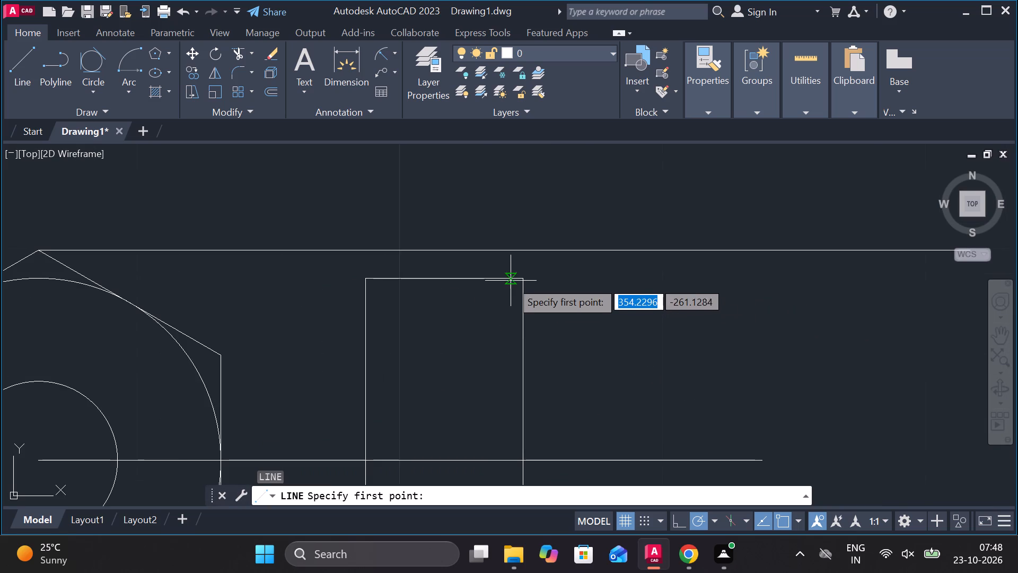
click(517, 280)
click(522, 243)
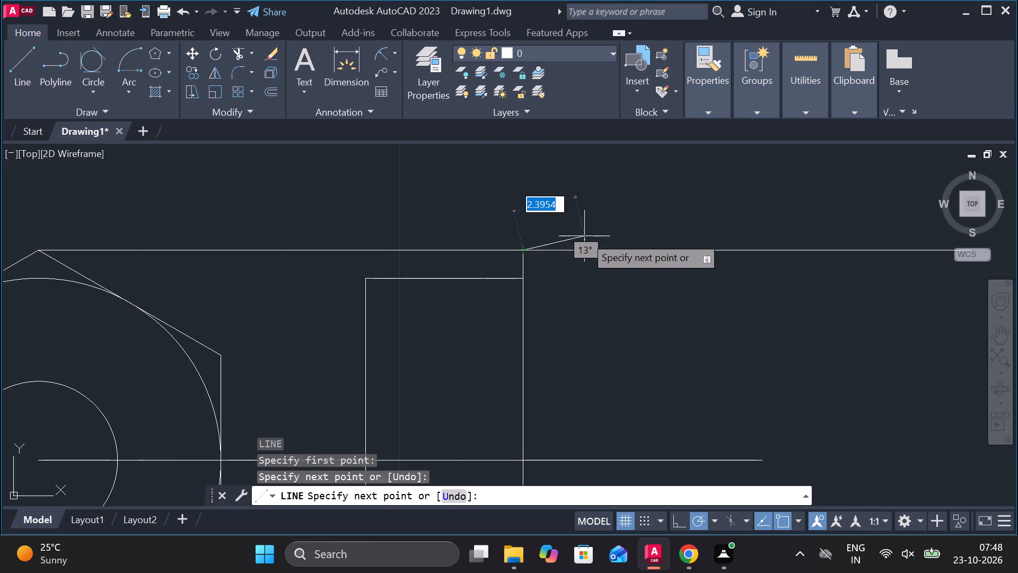
key(Escape)
scroll(588, 333, down, 1)
key(space)
middle_drag(586, 417, 553, 225)
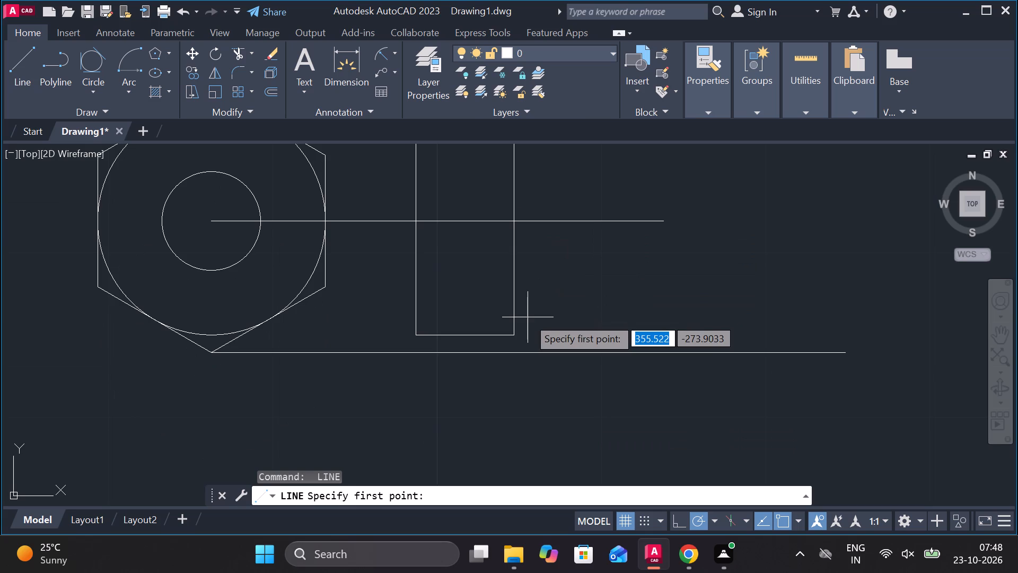
click(521, 334)
click(516, 371)
key(Escape)
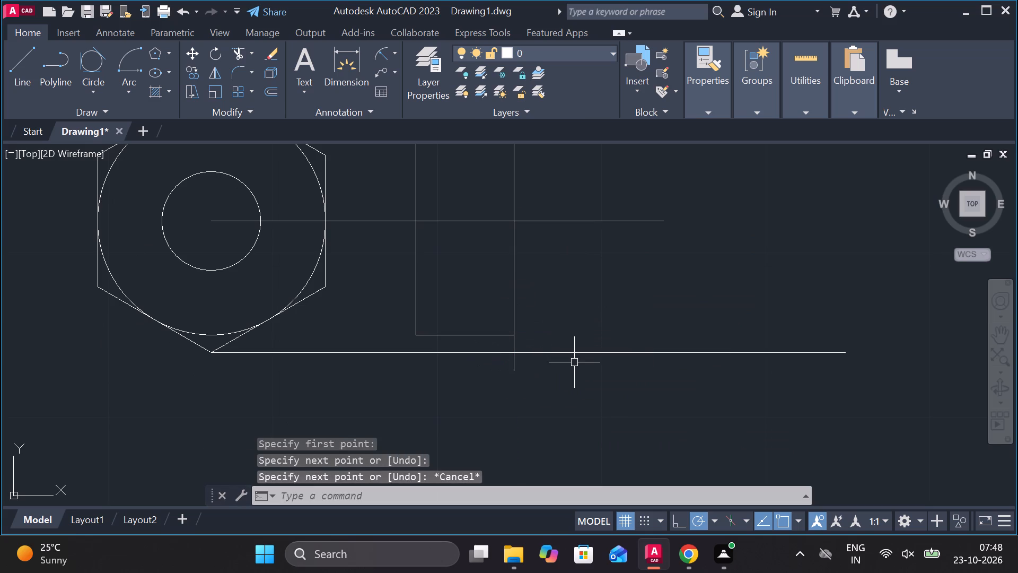
Trim the vertical line's overhang below the hexagon's lower projection line, and both hexagon projection lines left of the rectangle's right edge.
text(TR)
key(space)
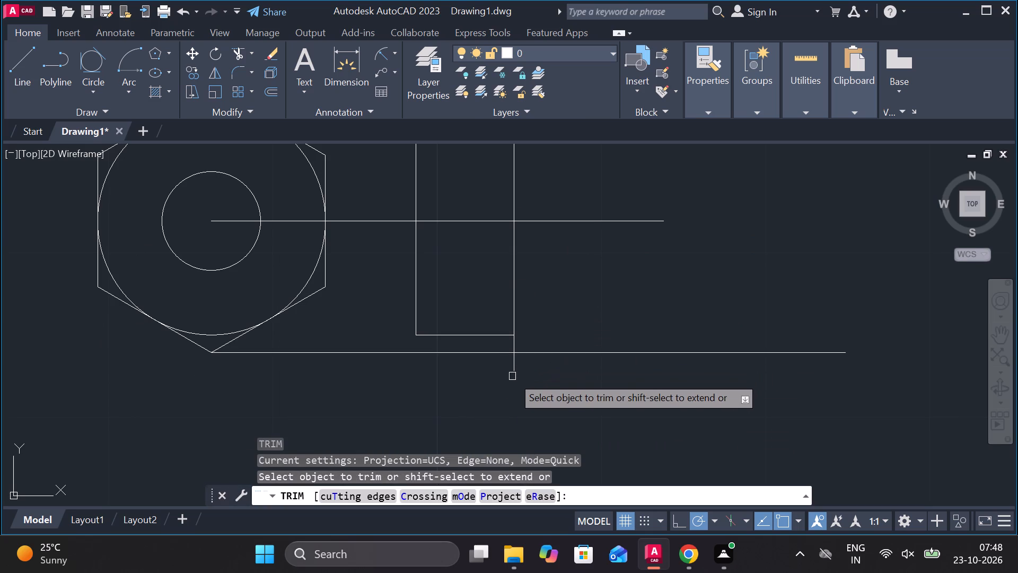
click(512, 372)
click(496, 352)
scroll(409, 228, down, 1)
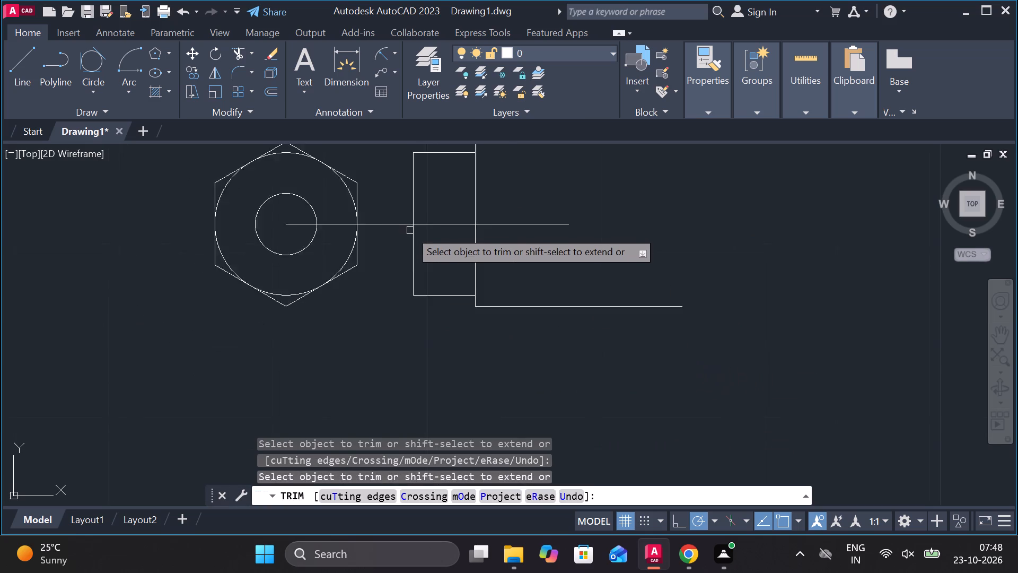
scroll(410, 231, down, 1)
click(401, 178)
scroll(472, 189, up, 2)
middle_drag(476, 197, 515, 239)
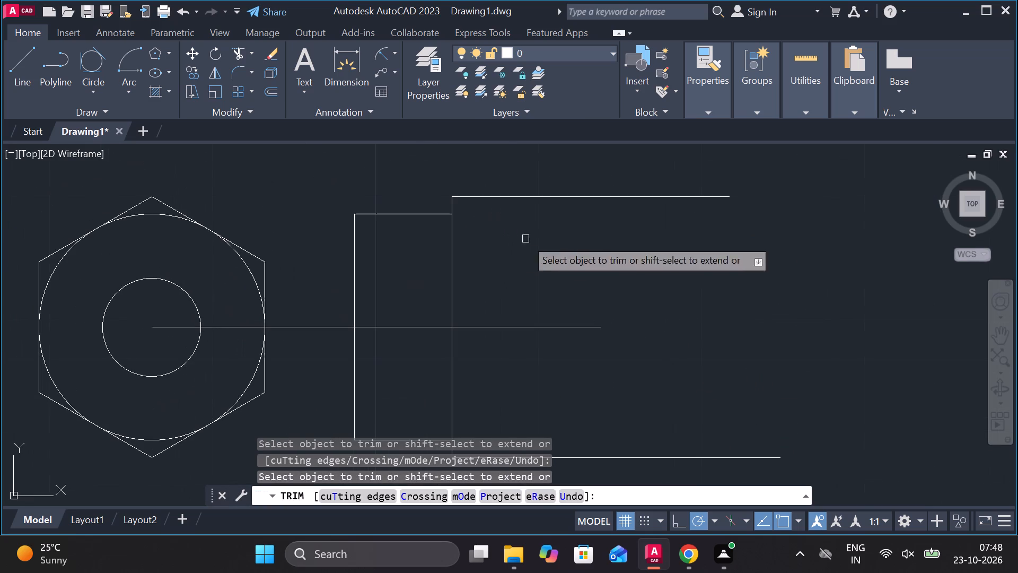
key(Escape)
Offset the rectangle's right edge 8 to the right.
click(451, 245)
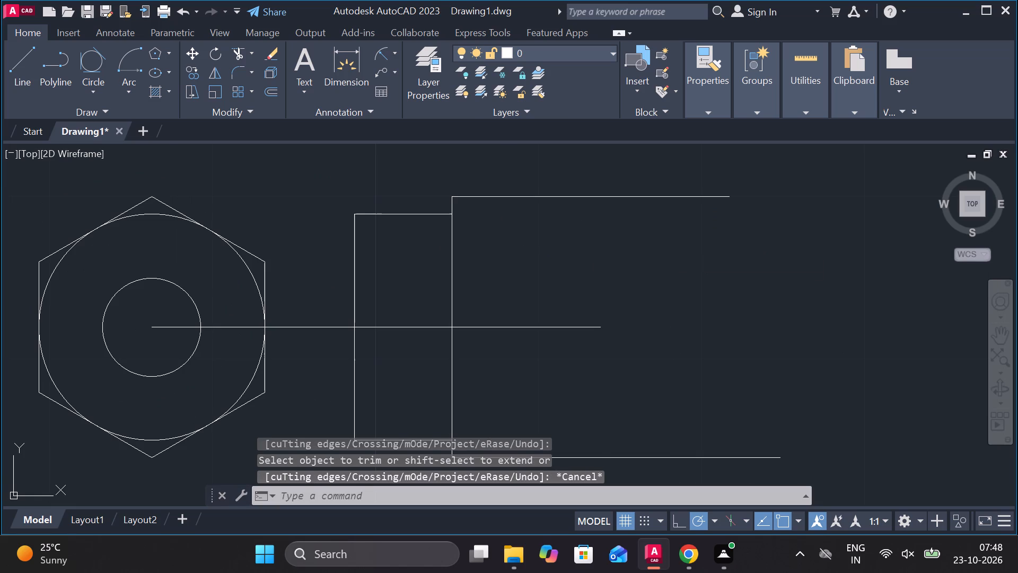
key(o)
key(Return)
key(Return)
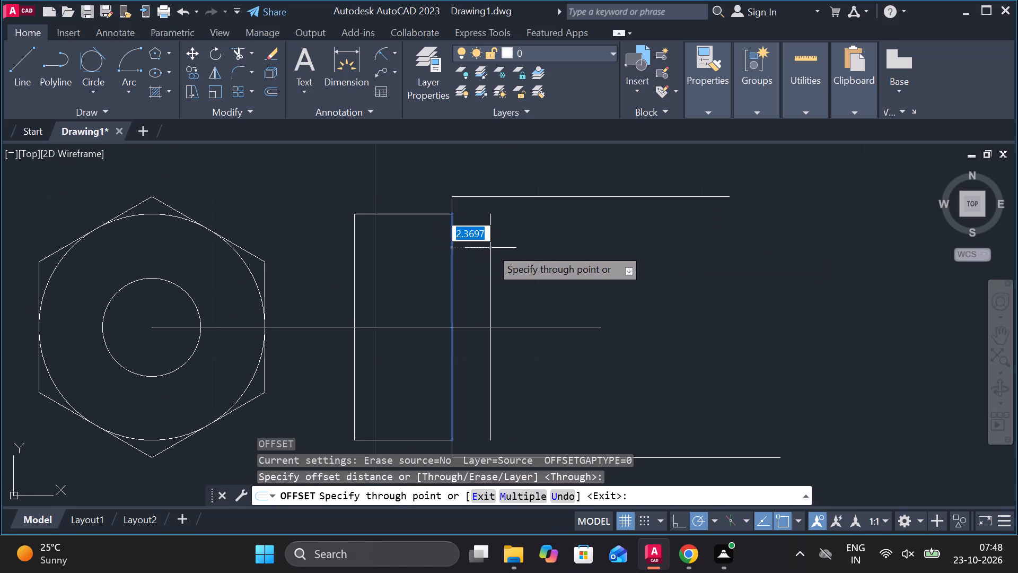
key(8)
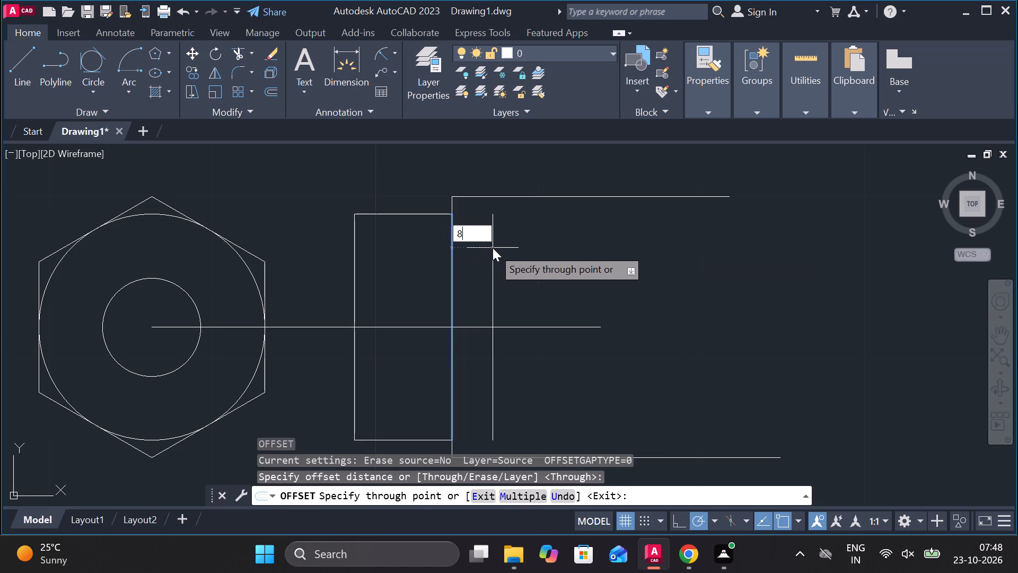
key(Return)
key(Escape)
Extend both ends of the offset line to the hexagon's upper and lower projection lines.
text(EX)
key(space)
click(582, 235)
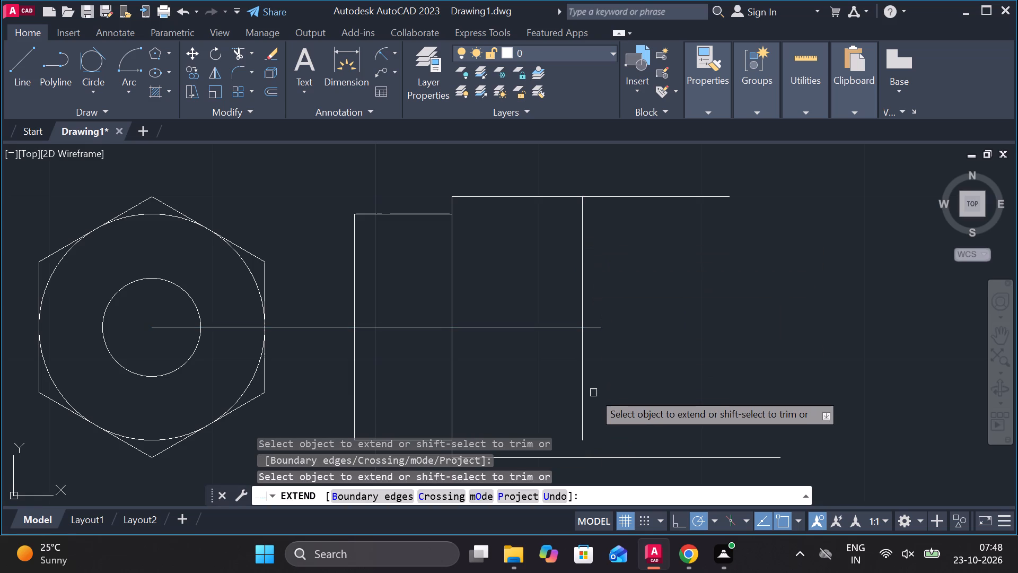
click(581, 426)
middle_drag(607, 336, 572, 319)
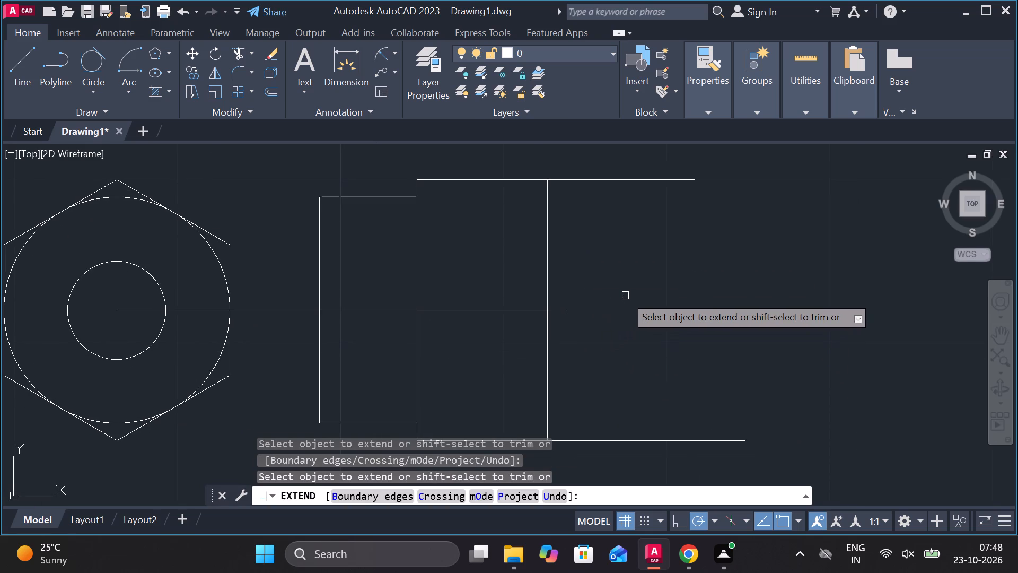
key(Escape)
Draw the top, right and bottom edges of an 11-long section right of the offset line, matching the first rectangle's height.
key(l)
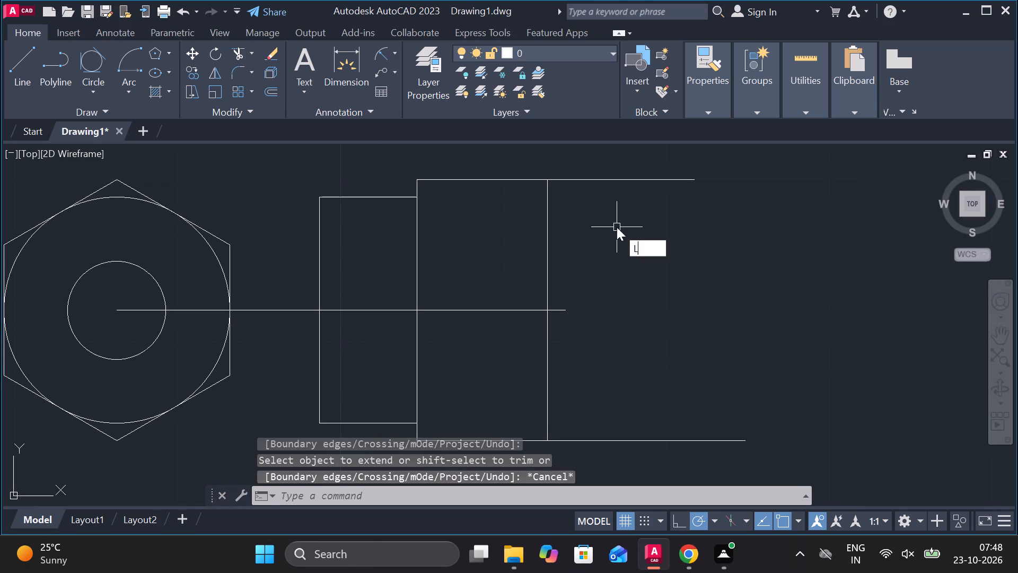
key(Return)
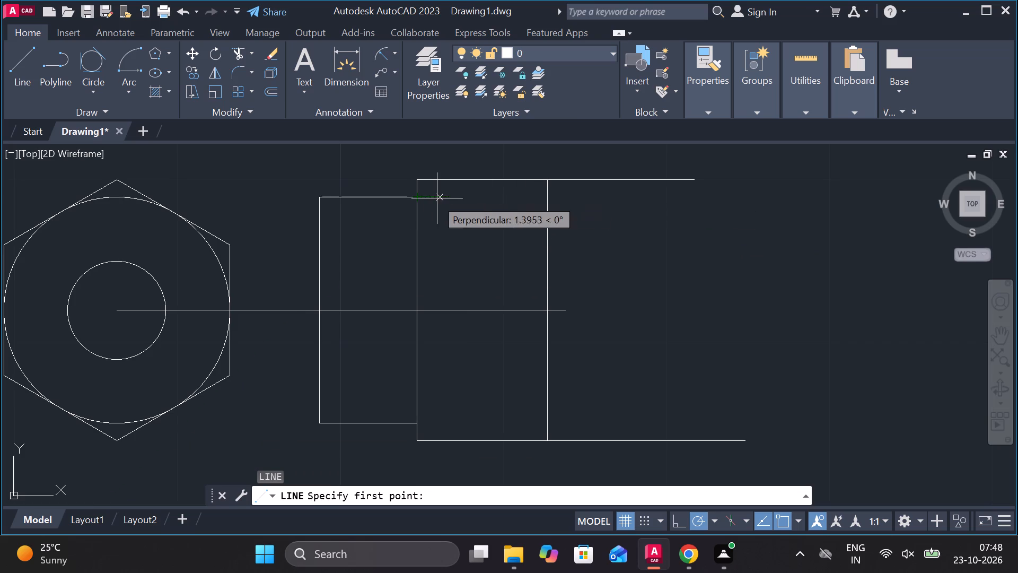
click(546, 198)
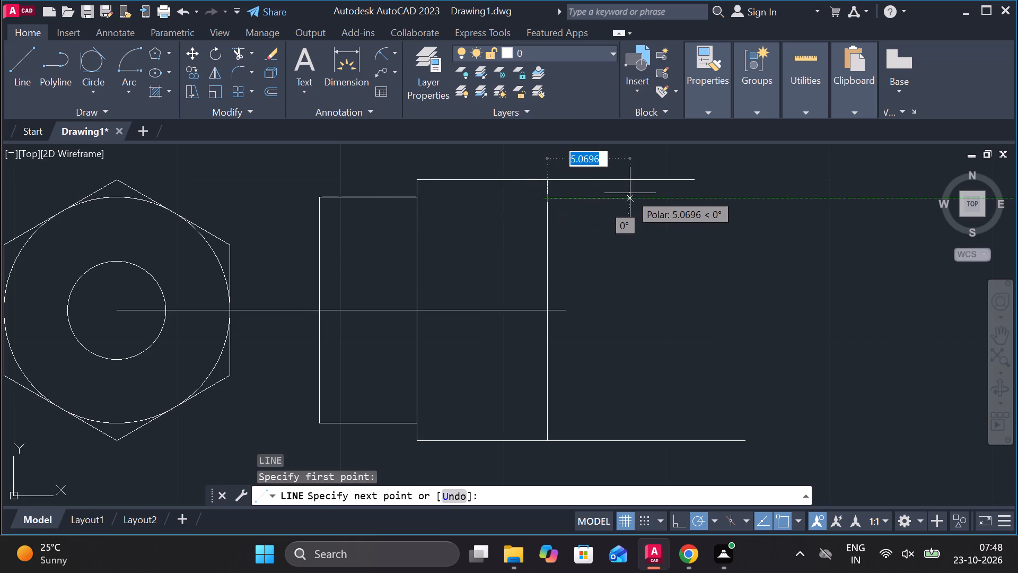
text(11)
key(space)
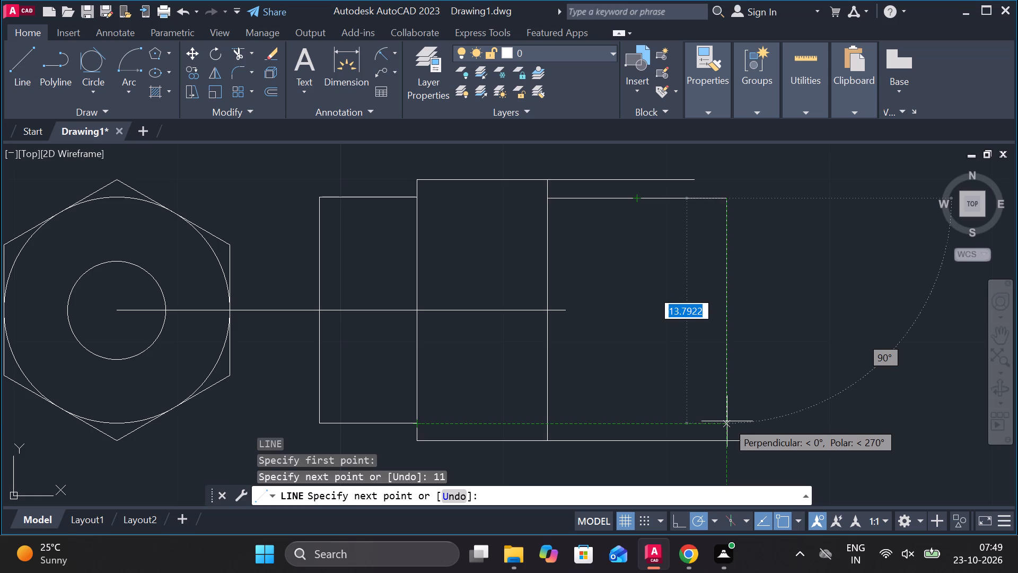
click(727, 421)
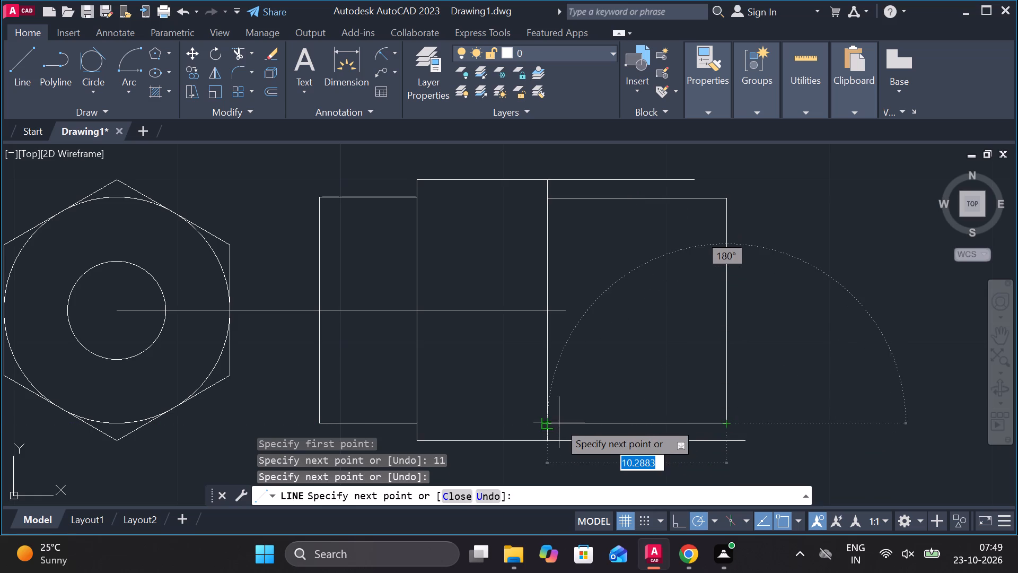
click(555, 422)
key(Escape)
Trim the hexagon's upper and lower projection lines that extend right of the 8-wide middle section.
text(TR)
key(space)
click(697, 447)
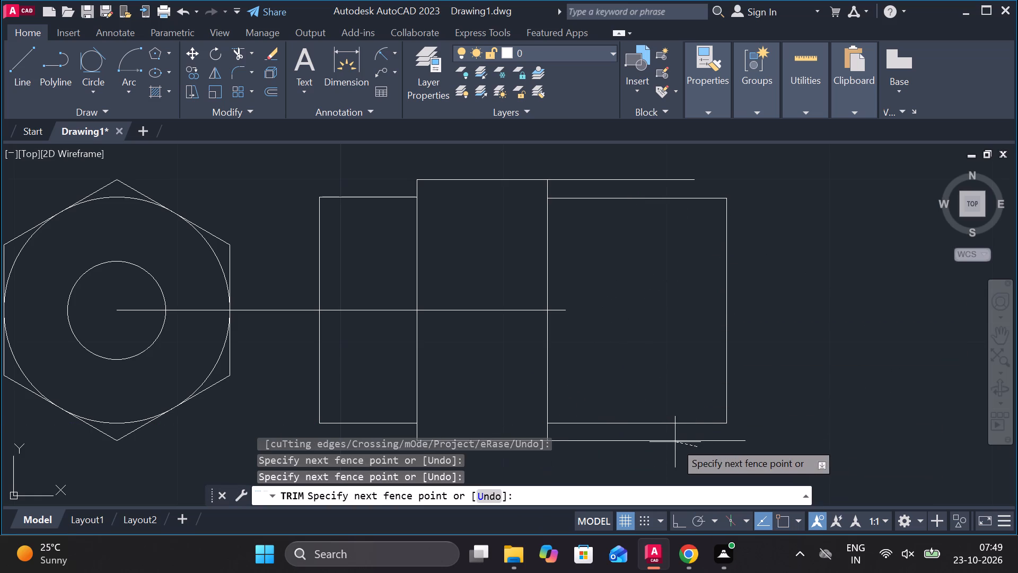
click(675, 442)
click(630, 179)
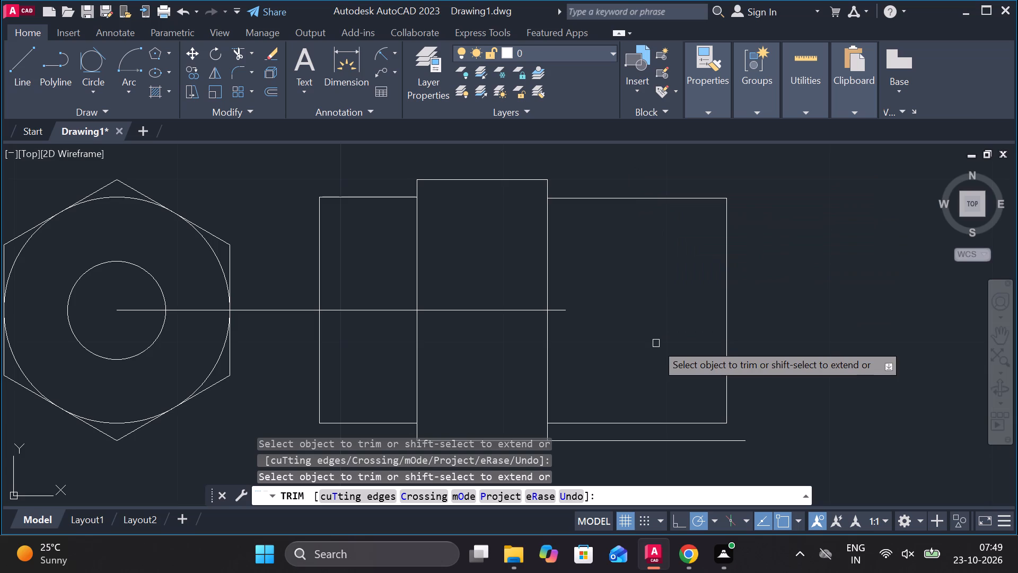
click(665, 438)
scroll(738, 307, down, 1)
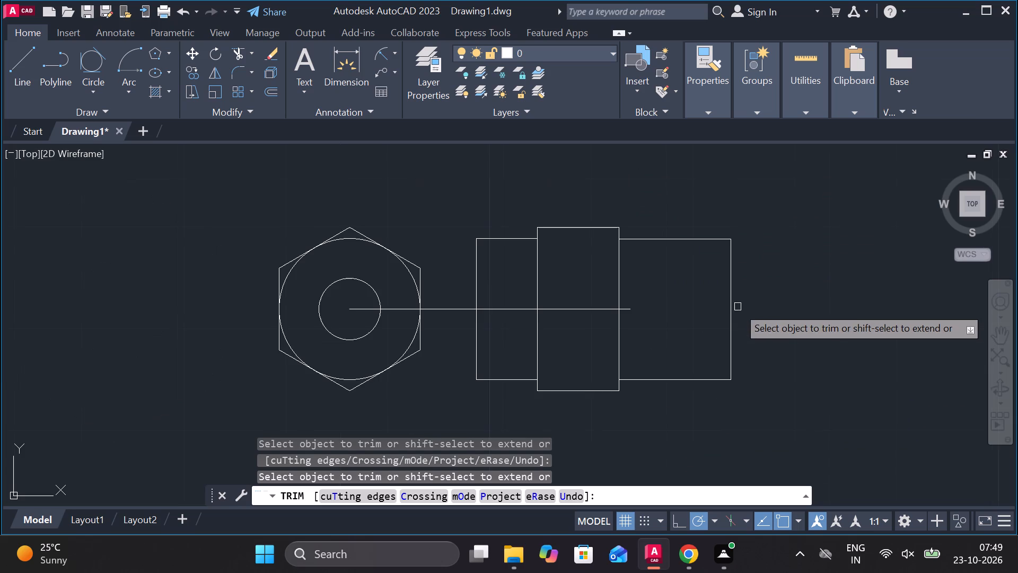
key(Escape)
Stretch the horizontal centre line at both ends so it runs beyond the side view and past the hexagon's far side.
click(614, 307)
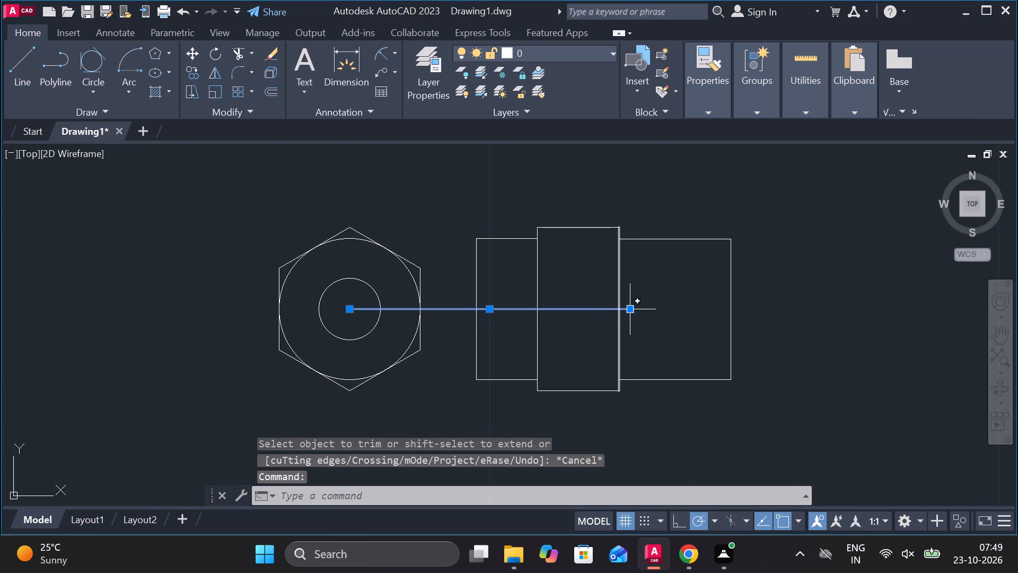
click(630, 309)
click(763, 311)
key(Escape)
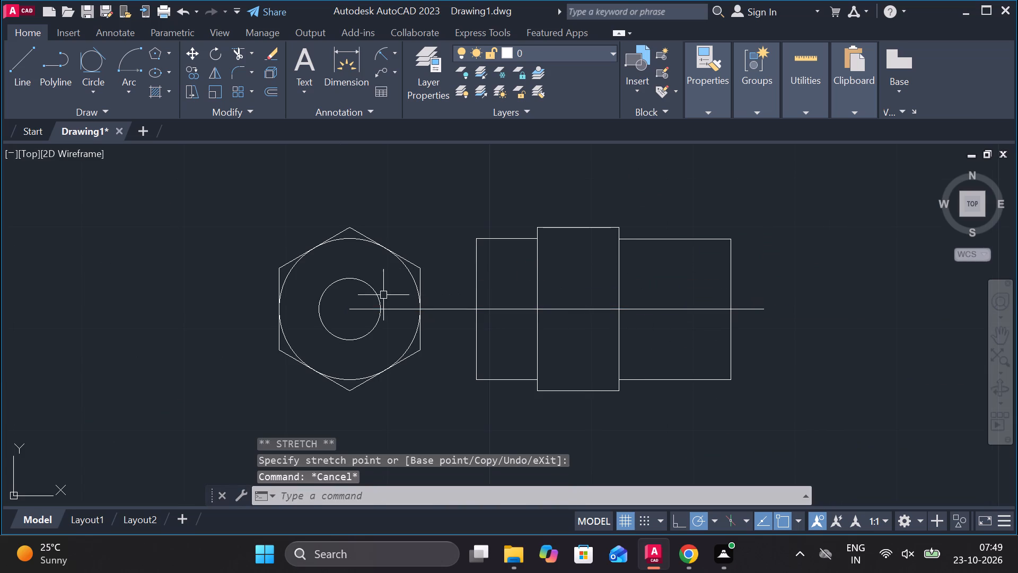
click(364, 306)
click(352, 308)
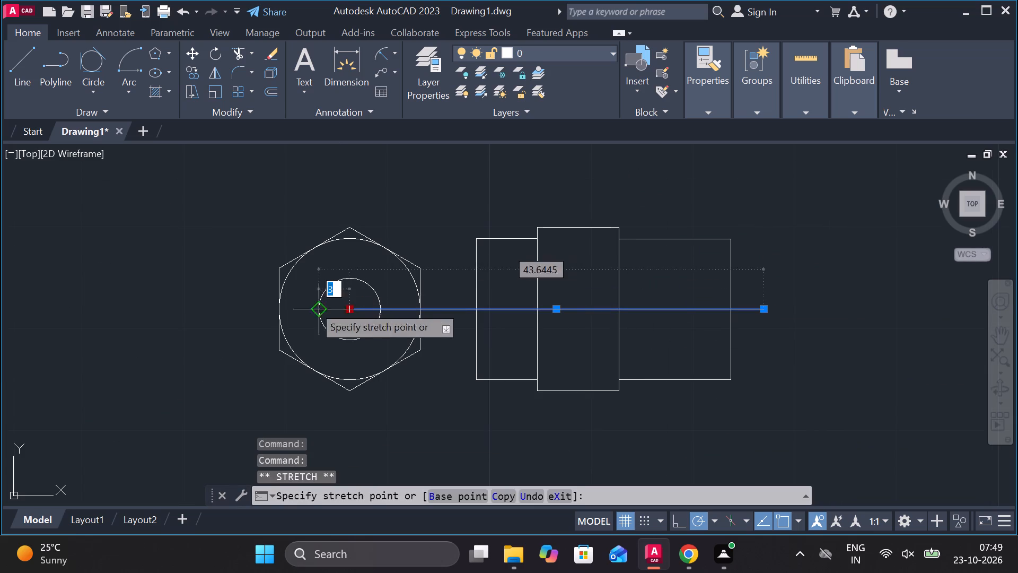
click(225, 301)
key(Escape)
Draw a vertical centre line about 21.3 long through the hexagon's centre, extending beyond its top and bottom corners.
key(l)
key(Return)
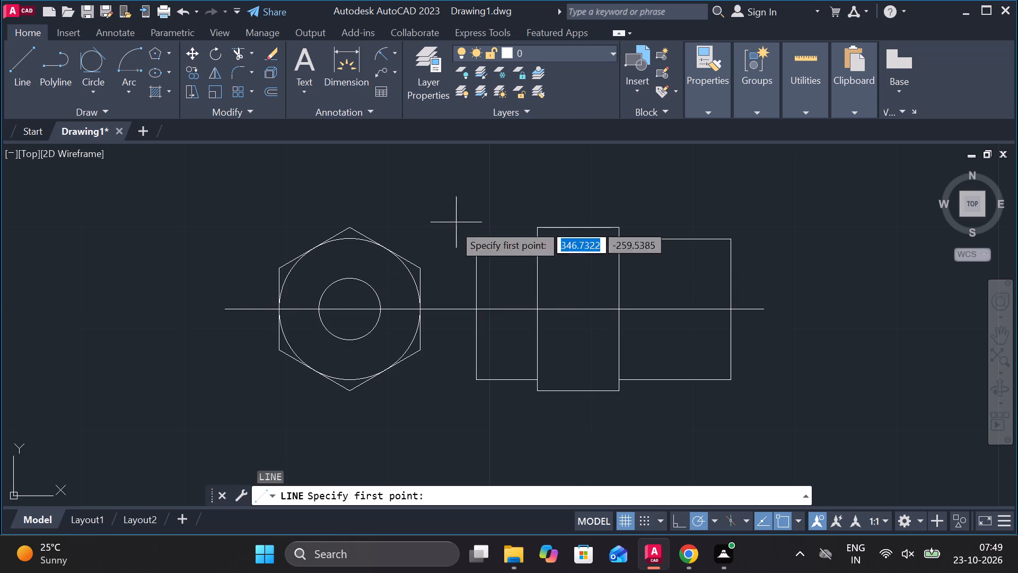
middle_drag(361, 247, 379, 239)
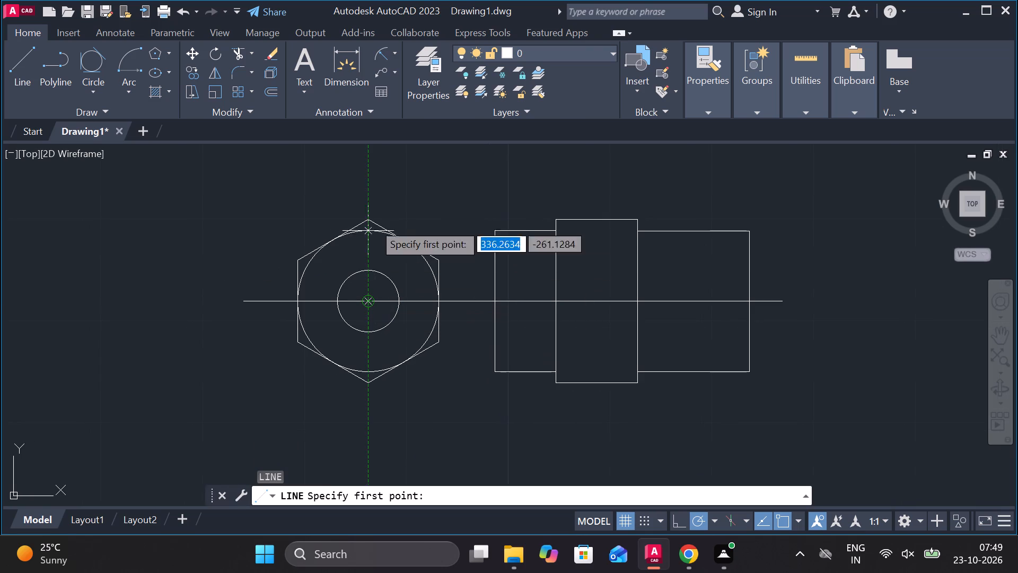
click(374, 189)
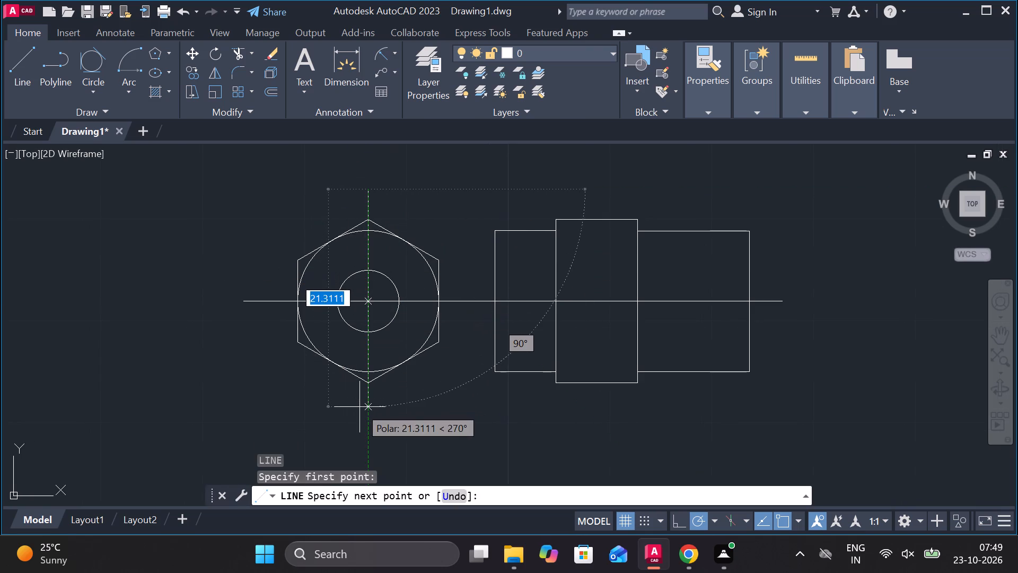
click(359, 407)
key(Escape)
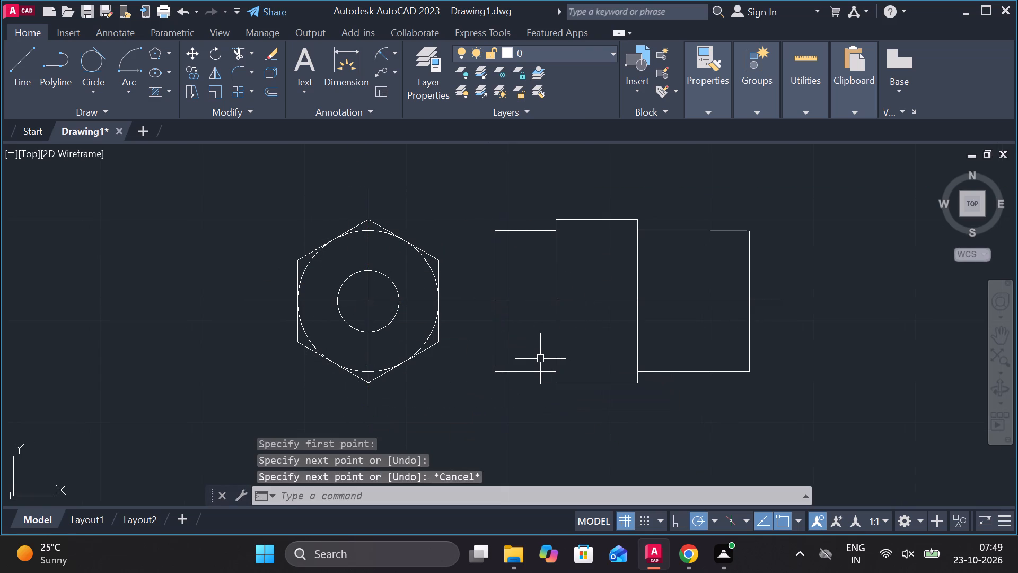
Draw horizontal projection lines from the small circle's top and bottom quadrants through and beyond the side view.
middle_drag(666, 288, 608, 280)
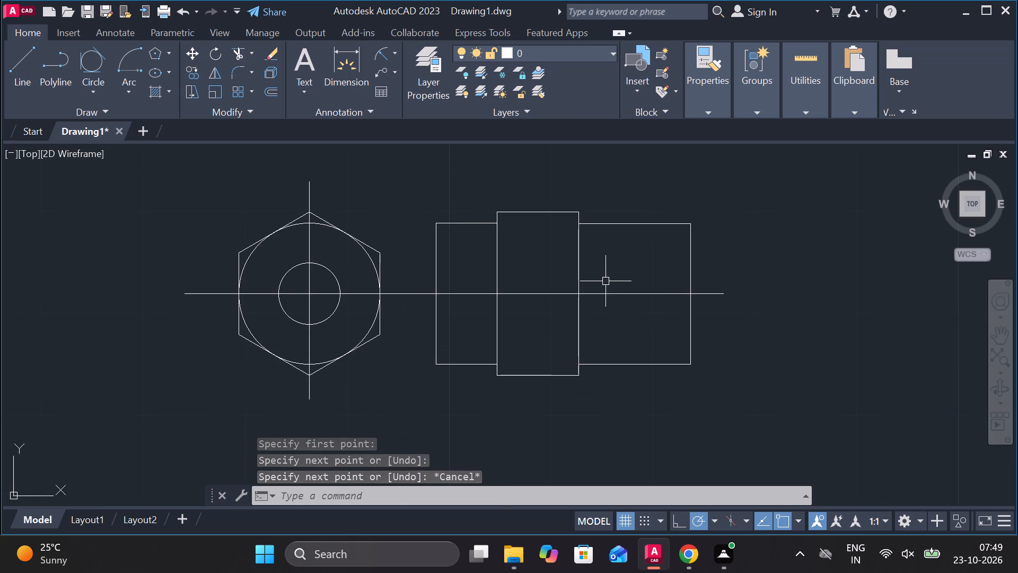
key(l)
key(Return)
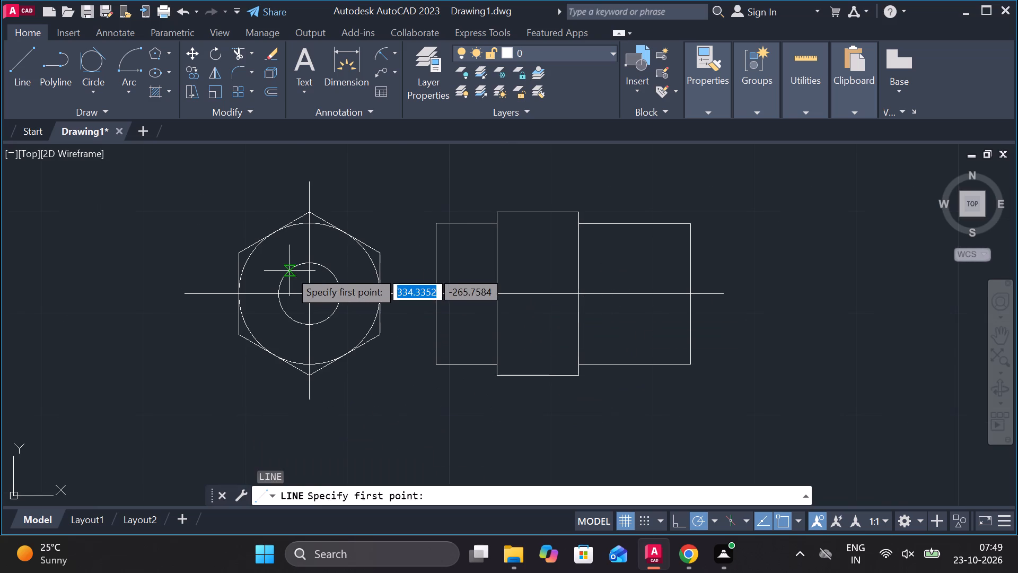
click(310, 268)
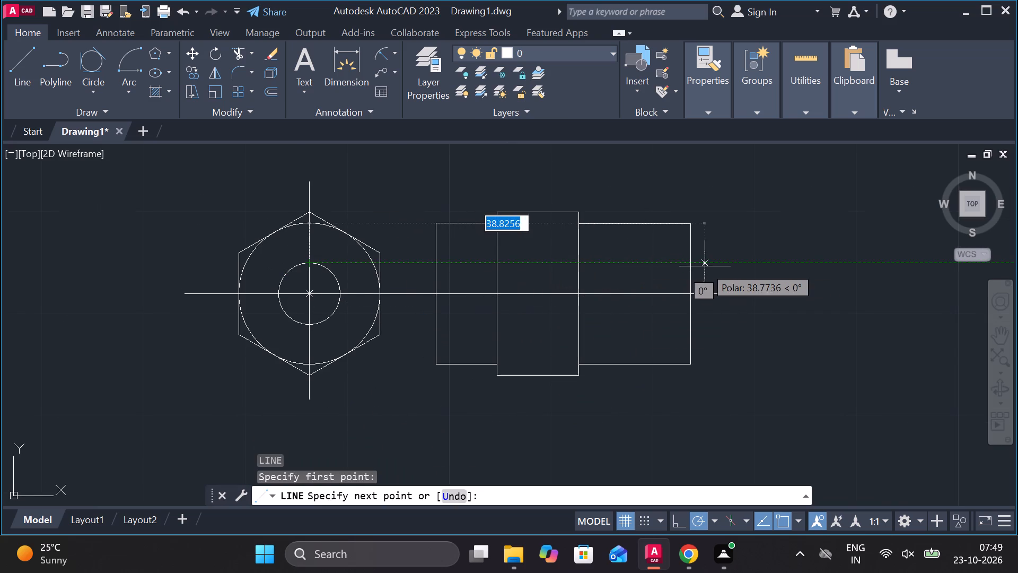
click(713, 266)
key(Escape)
key(space)
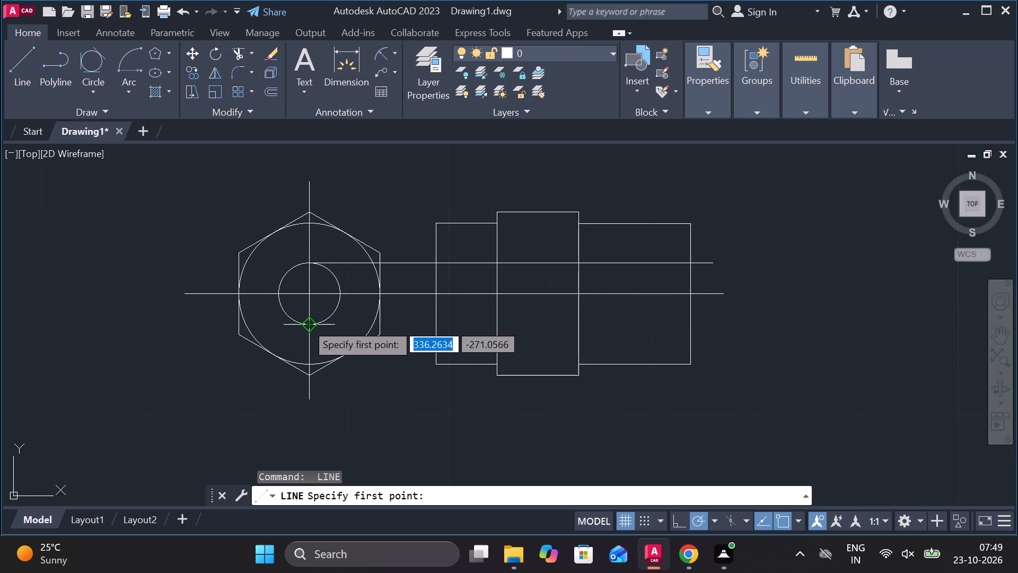
click(306, 323)
click(777, 326)
key(Escape)
Trim the two hole projection lines beyond the side view's far end and in the gap between the hexagon and side view.
key(t)
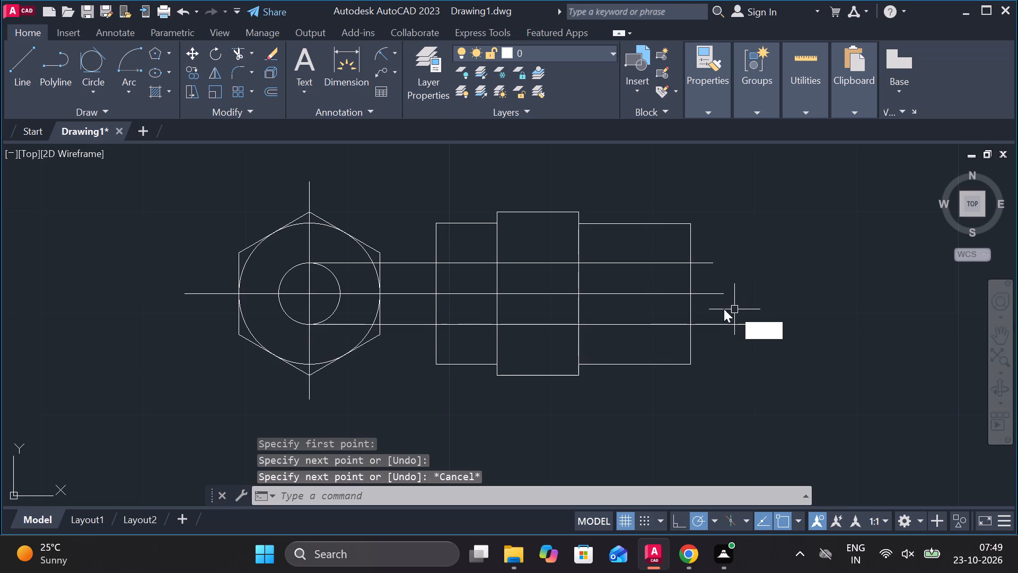
text(R)
key(space)
click(704, 258)
click(708, 274)
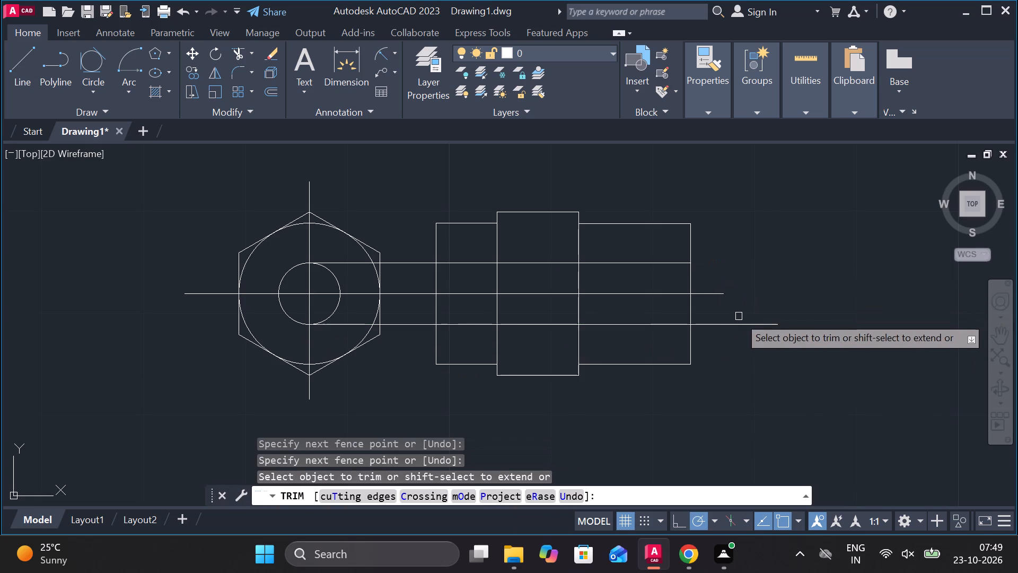
click(737, 331)
click(730, 308)
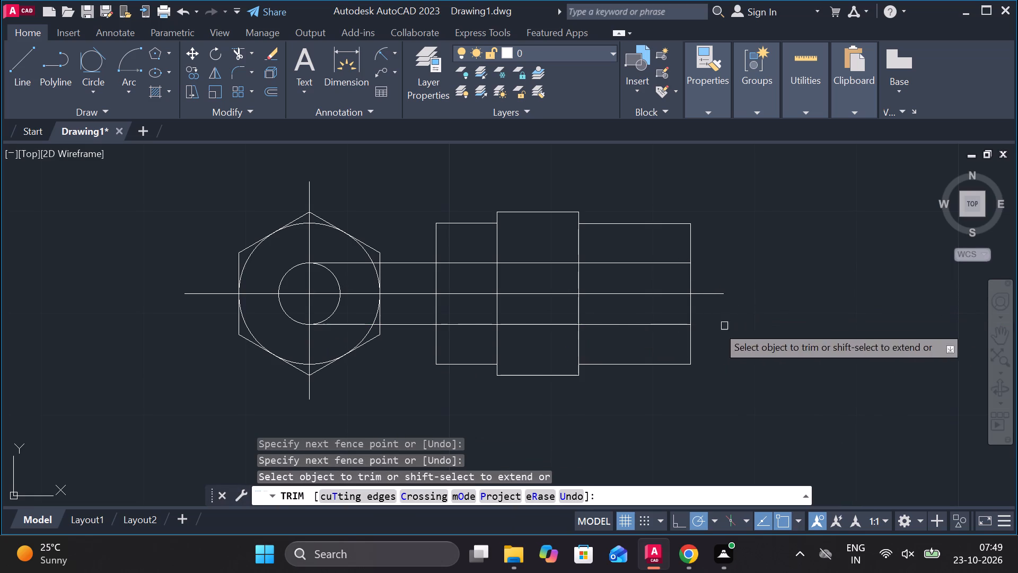
click(419, 323)
click(413, 263)
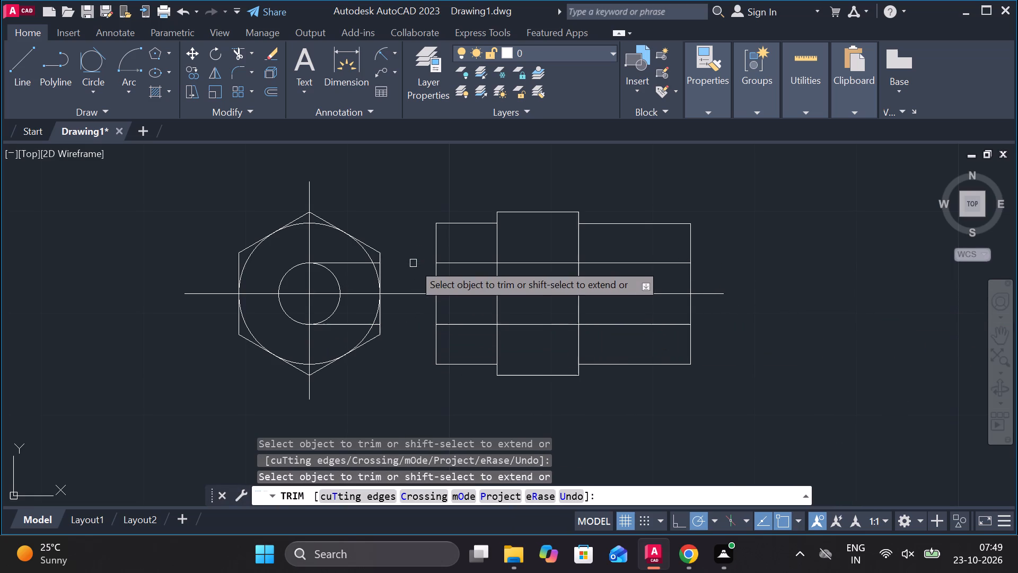
key(Escape)
Erase the two leftover projection line pieces inside the hexagon.
click(344, 264)
click(348, 328)
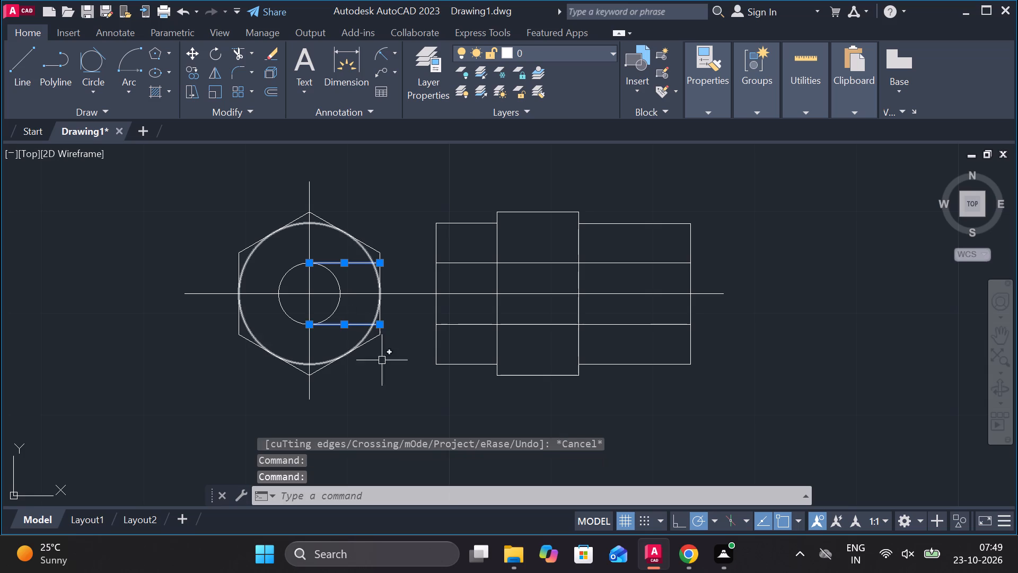
key(e)
key(space)
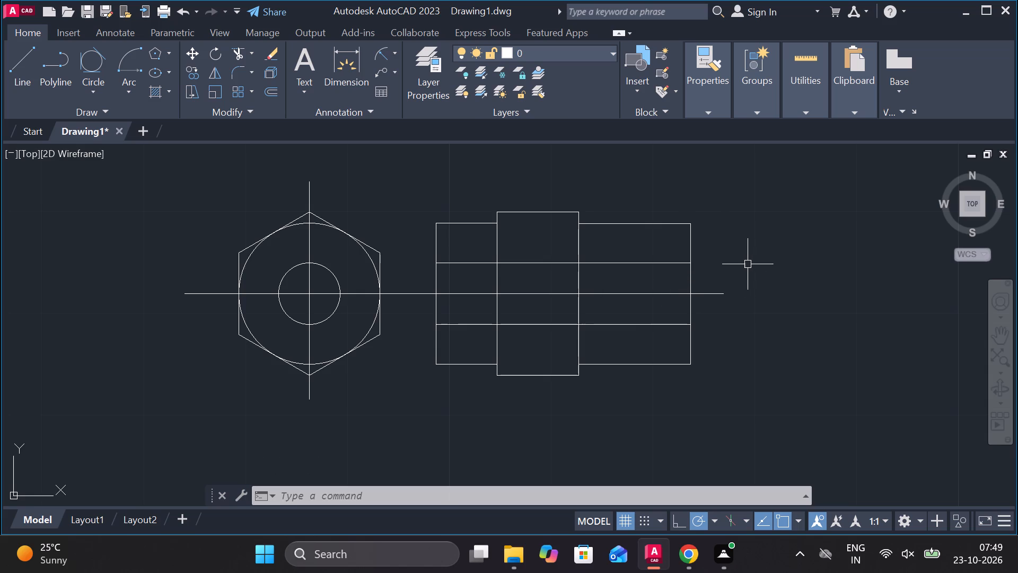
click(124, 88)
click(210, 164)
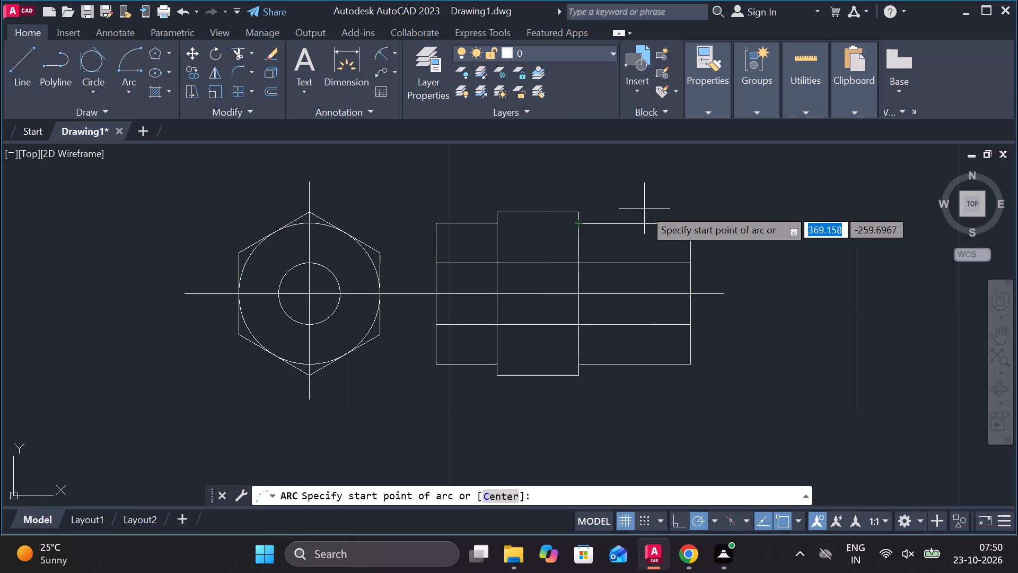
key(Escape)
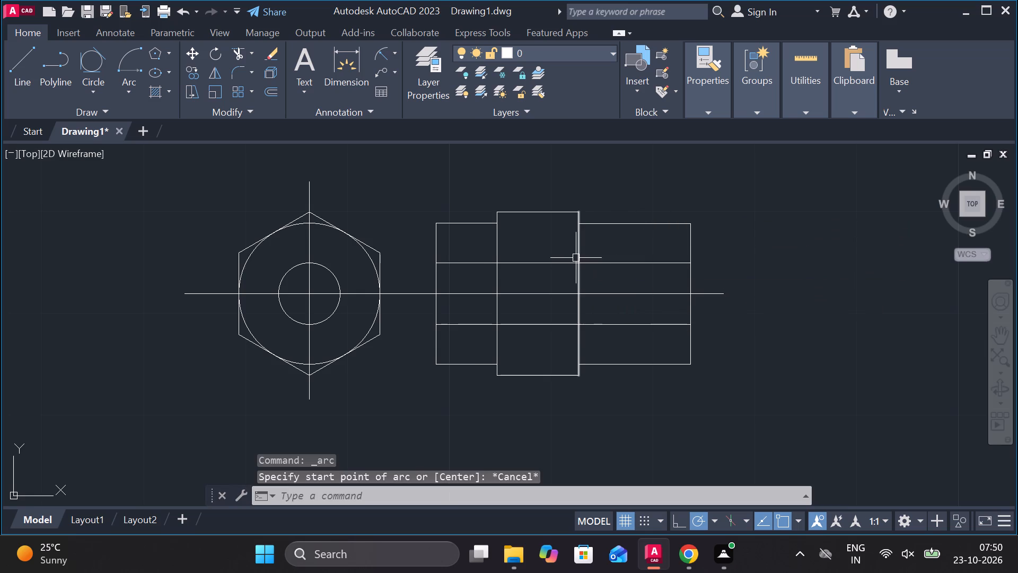
Offset the 8-wide middle section's right edge 1.5 inward.
click(576, 254)
key(o)
key(Return)
key(Return)
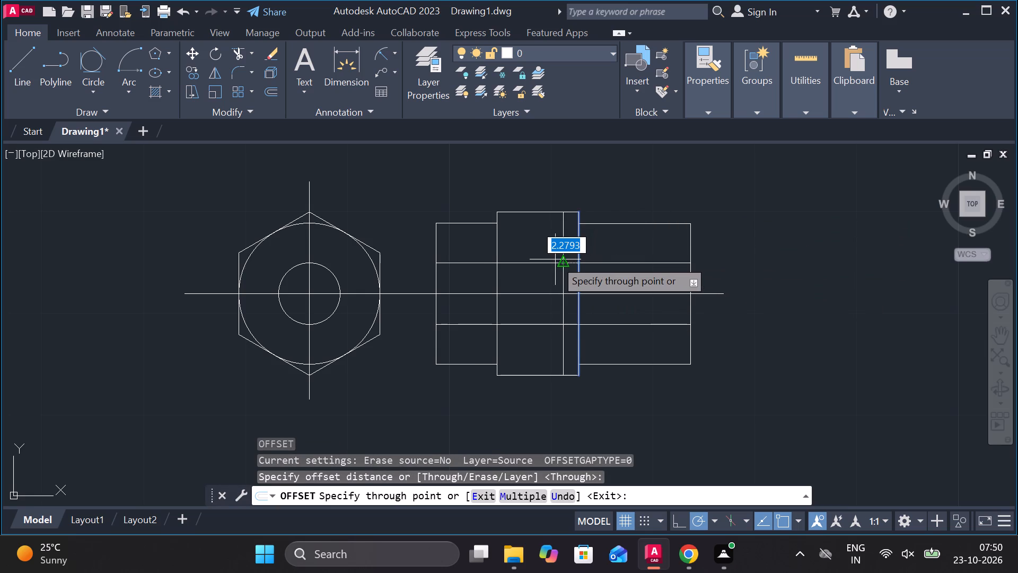
text(1.)
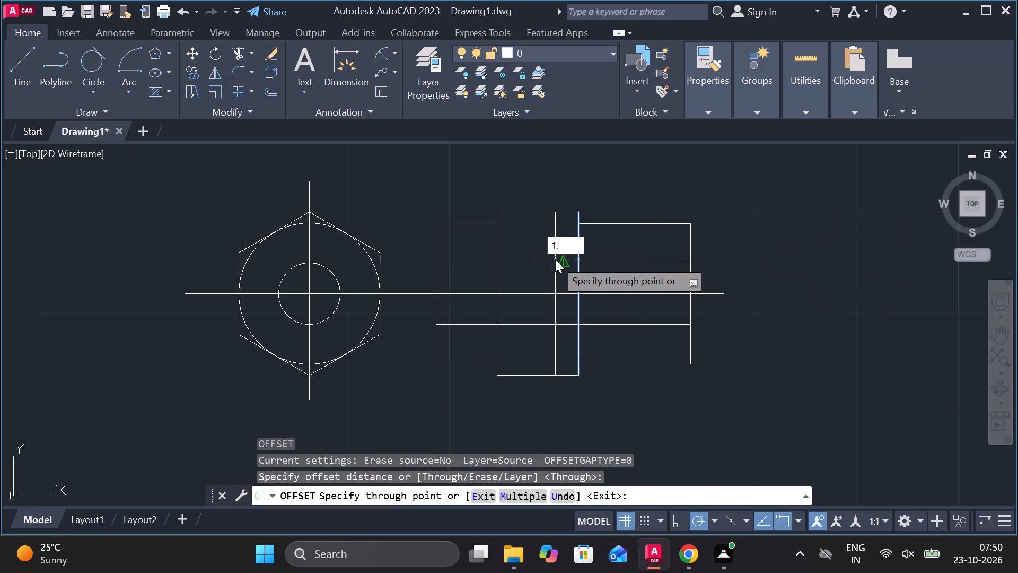
key(5)
key(Return)
key(Escape)
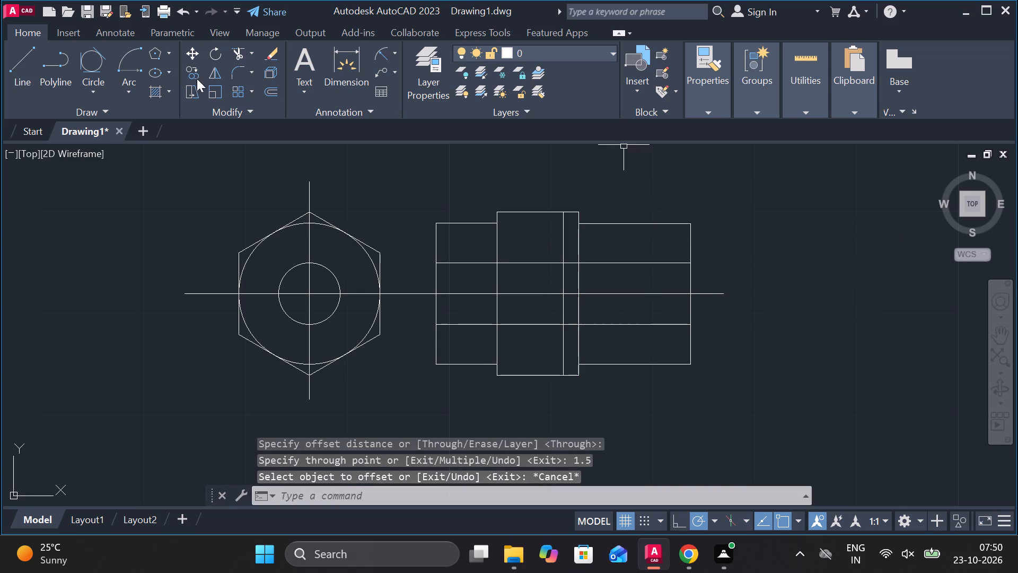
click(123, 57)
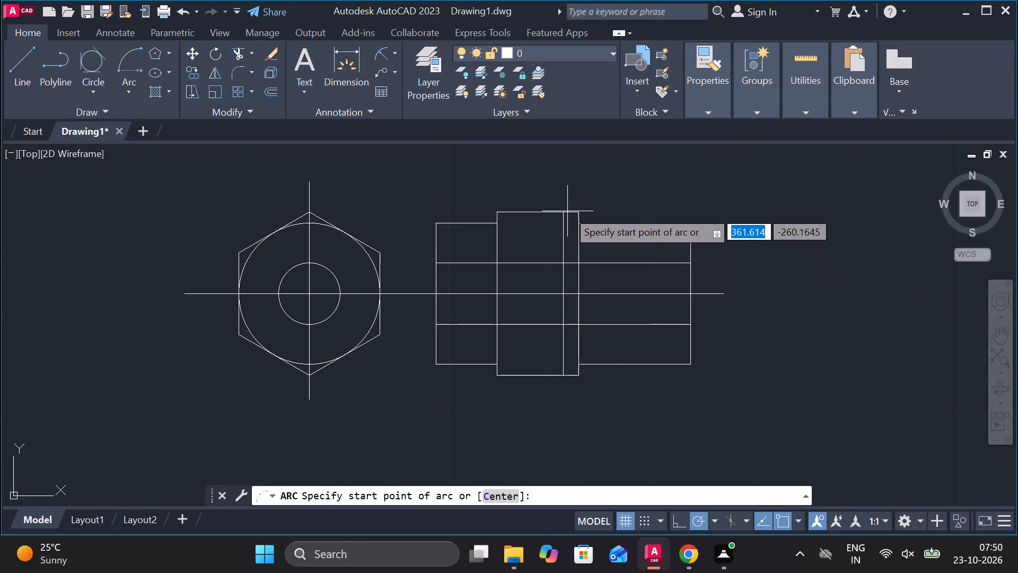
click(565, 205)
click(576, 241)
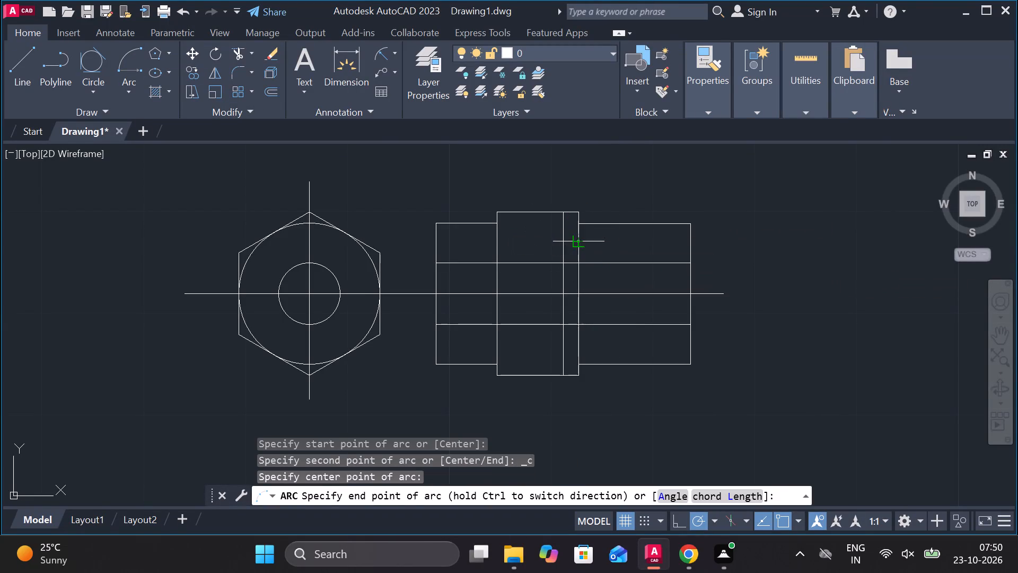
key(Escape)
Draw a three-point arc from the upper hole line on the offset line, through the middle section's right edge, to the offset line's top end.
key(space)
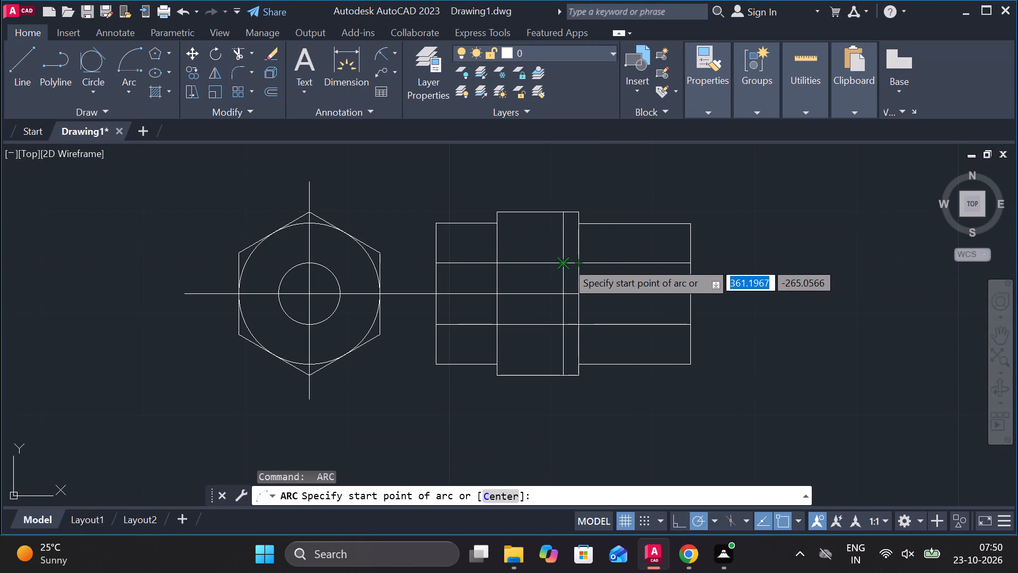
click(566, 262)
click(580, 242)
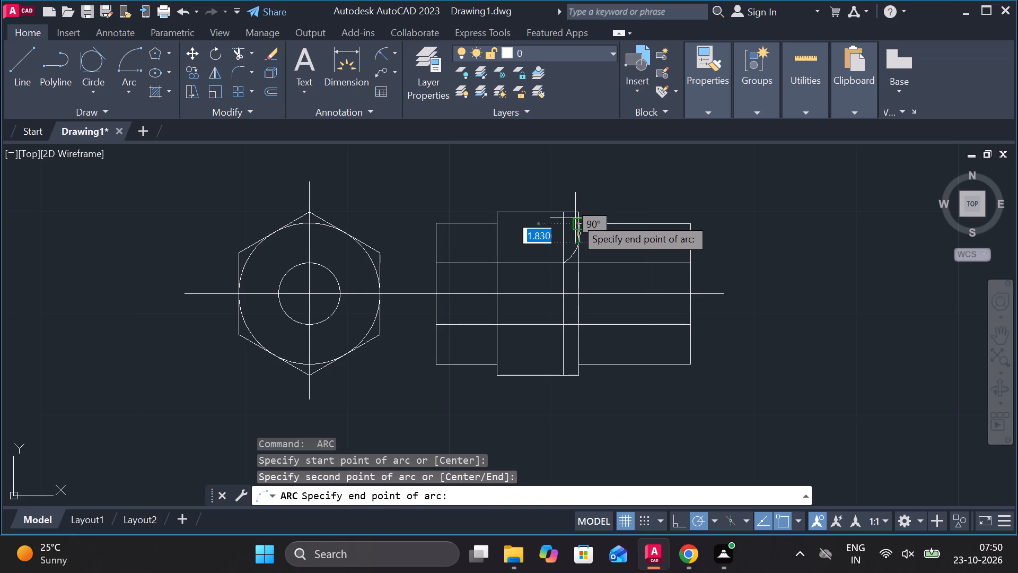
click(564, 213)
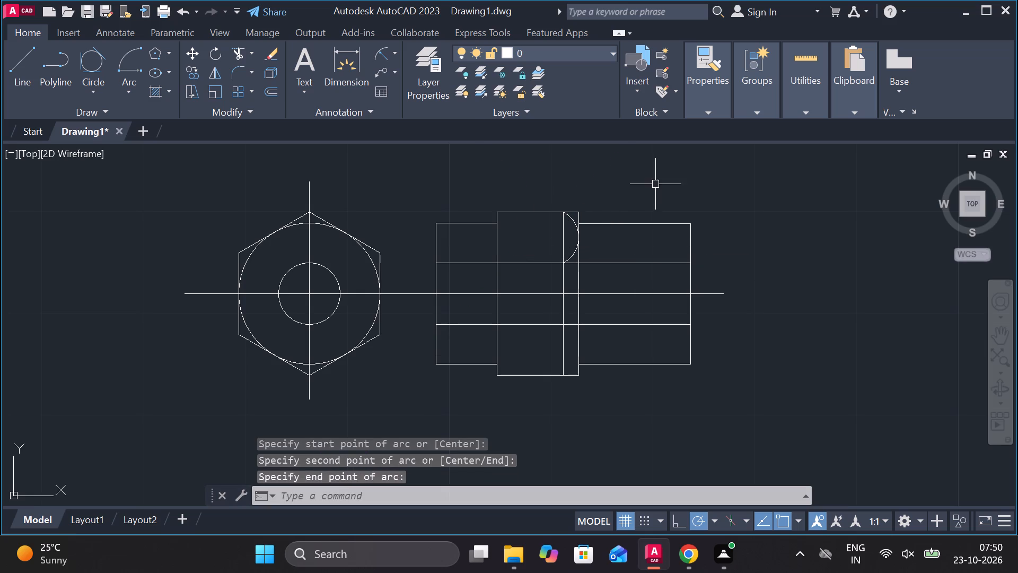
key(Escape)
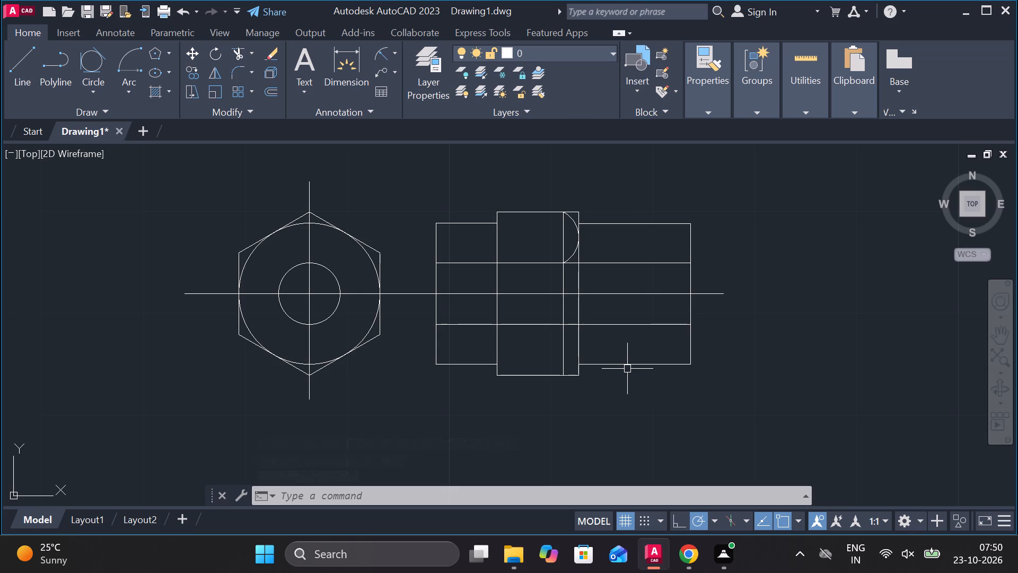
Draw a three-point arc from the lower hole line on the offset line, through the right edge, to the offset line's bottom end.
key(space)
click(567, 327)
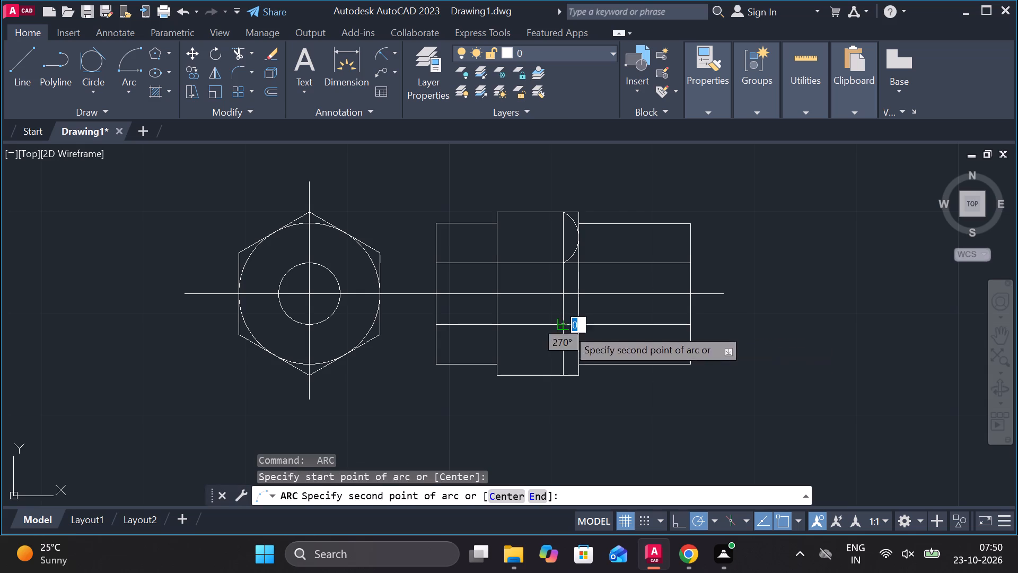
click(583, 346)
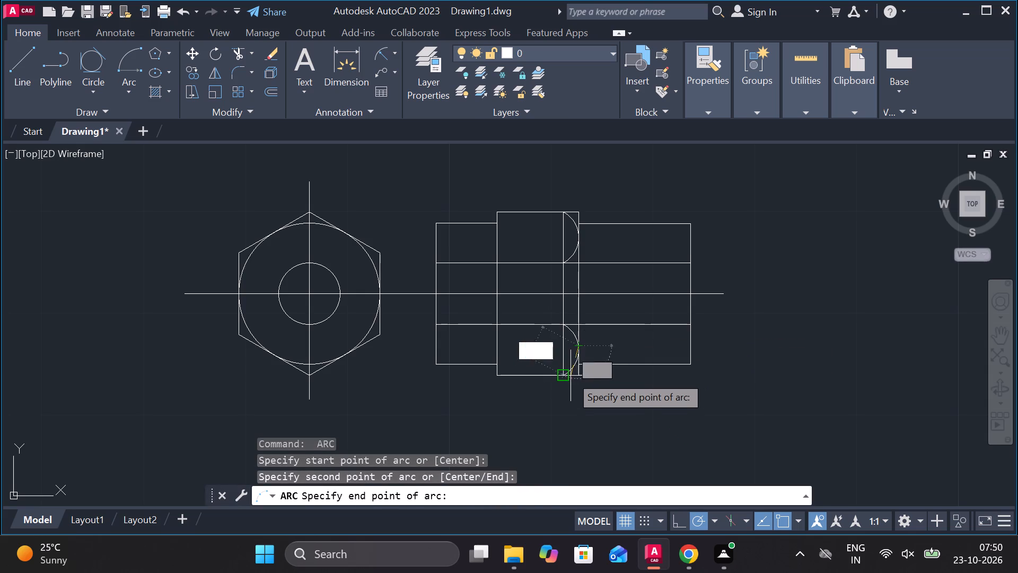
click(564, 374)
key(Escape)
Draw a three-point arc between the two hole lines on the offset line, passing through the right edge at the centre line.
key(space)
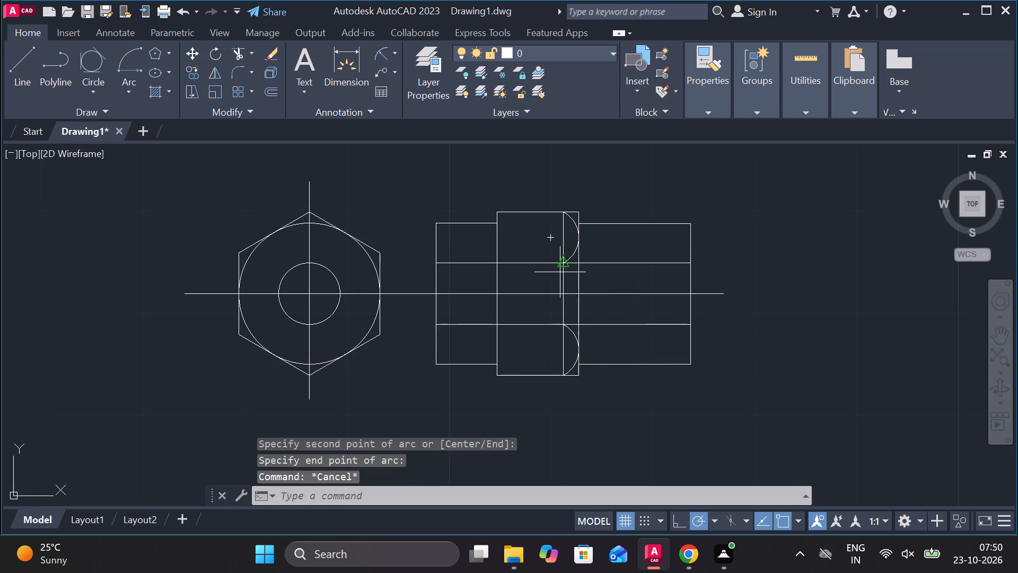
click(566, 268)
click(583, 297)
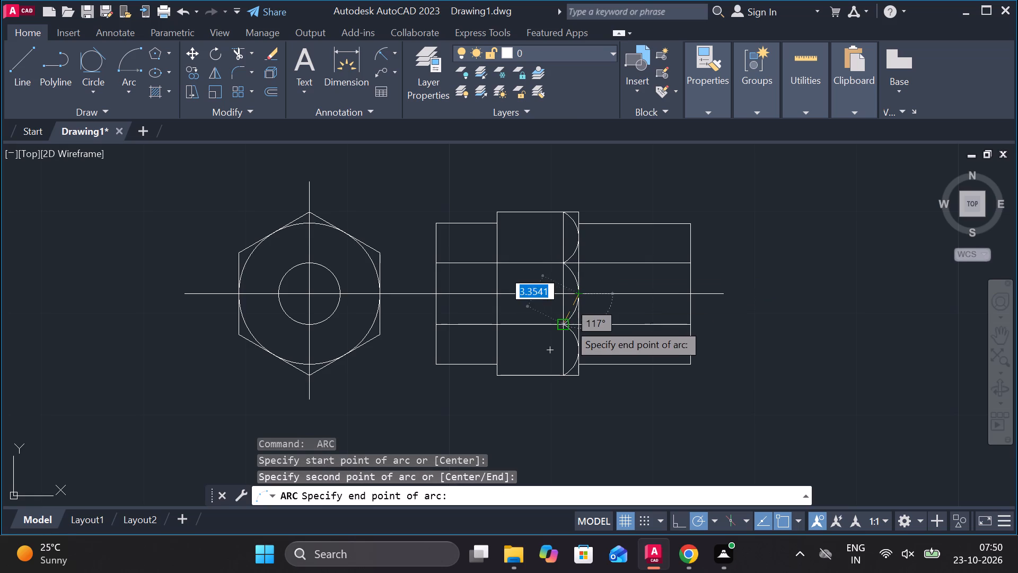
click(568, 323)
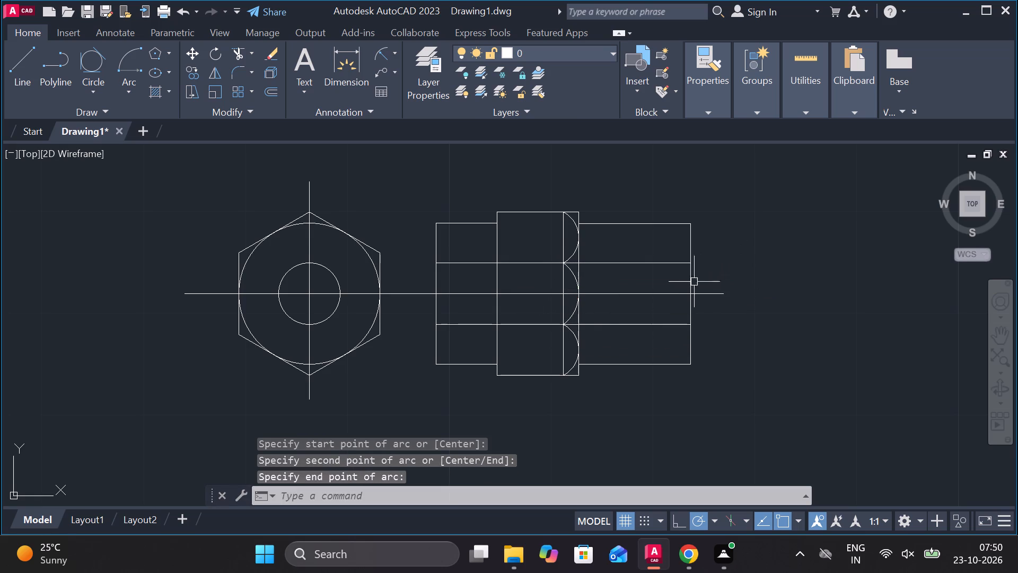
key(Escape)
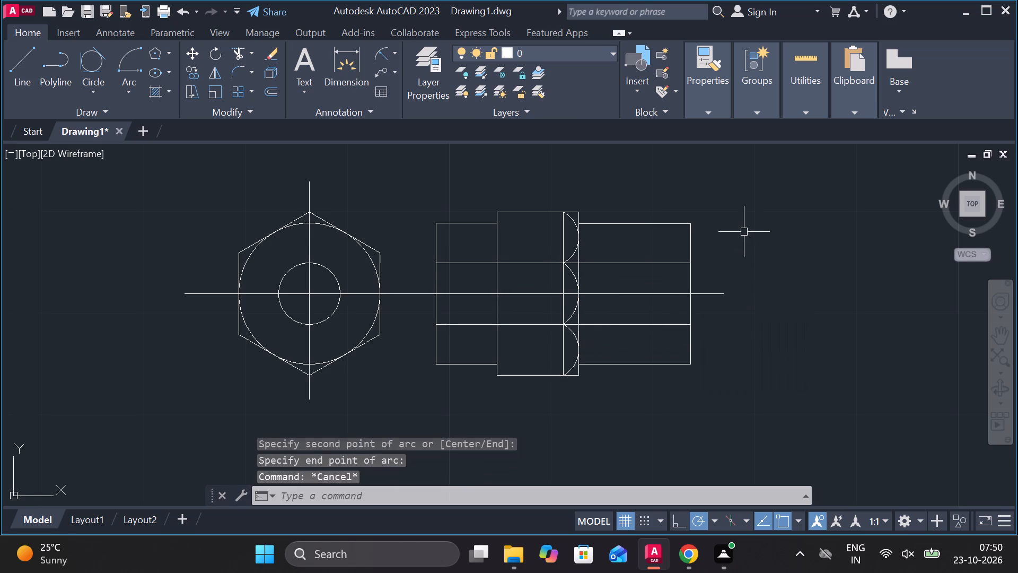
Trim the middle section's upper and lower right corner pieces outside the arcs.
text(TR)
key(space)
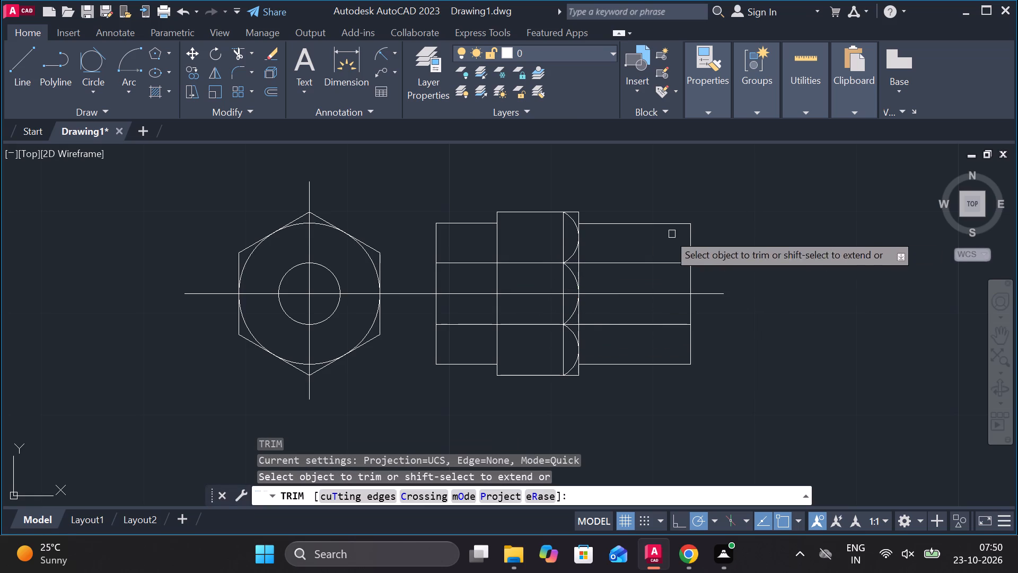
click(580, 214)
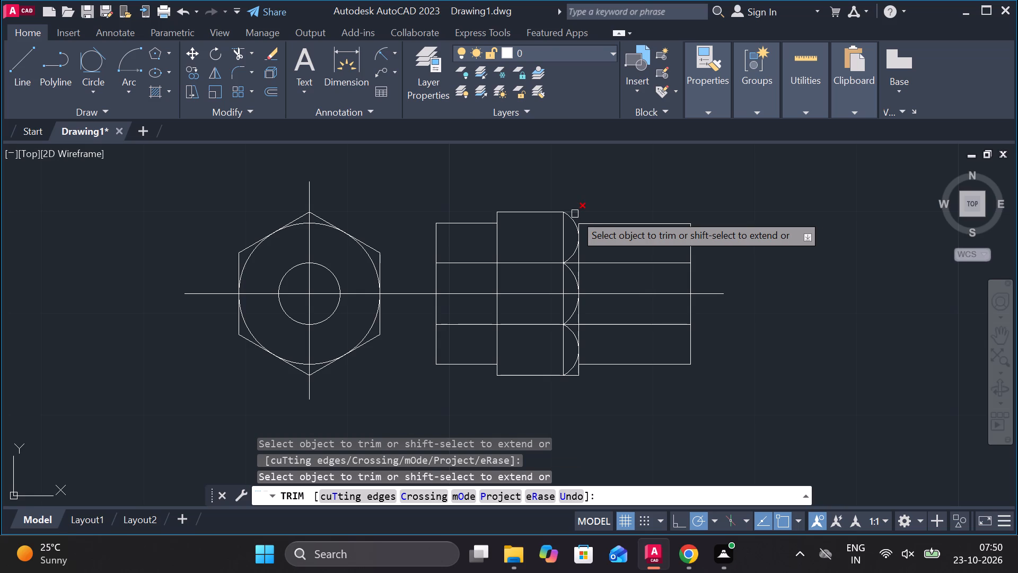
click(575, 214)
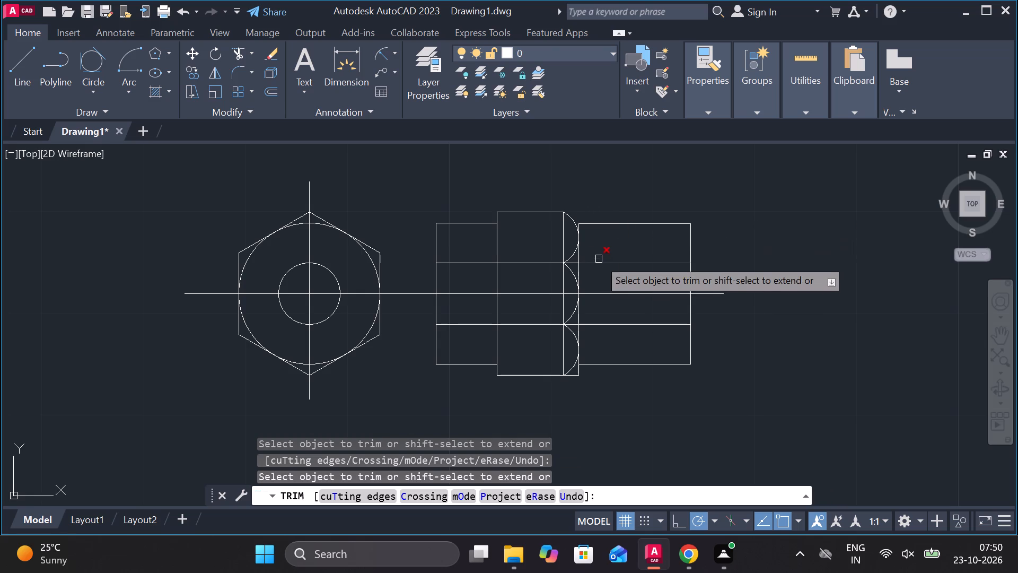
click(581, 379)
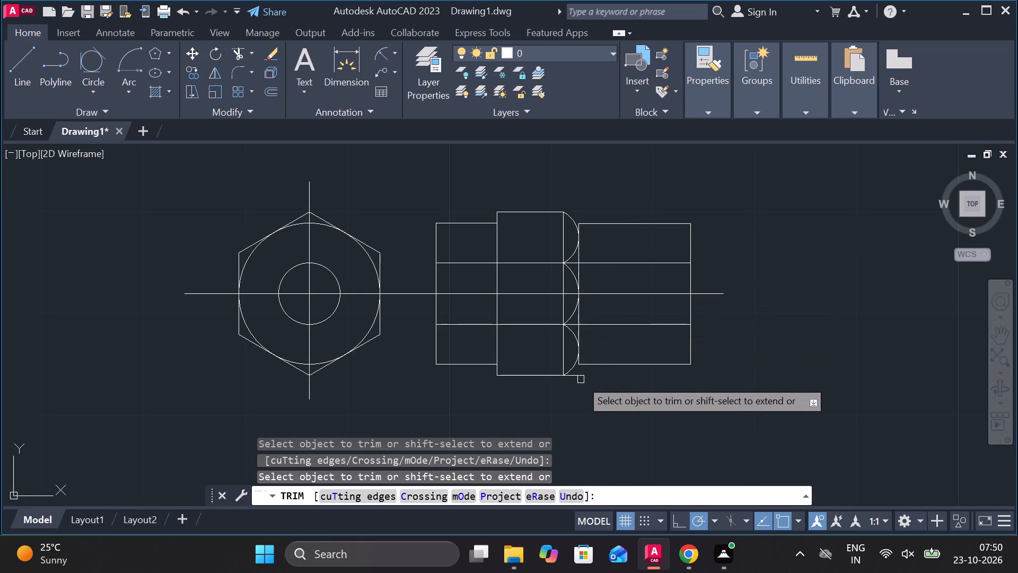
click(581, 379)
scroll(581, 378, up, 2)
key(Escape)
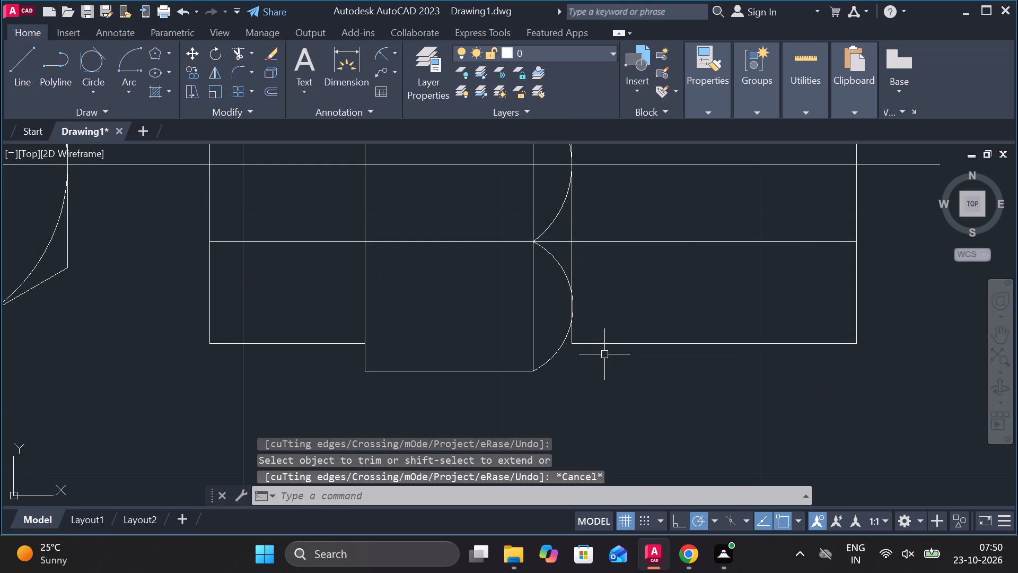
Extend the 11-long section's upper and lower edges inward to the middle section's outer arcs.
text(EX)
key(space)
click(602, 343)
scroll(607, 291, down, 1)
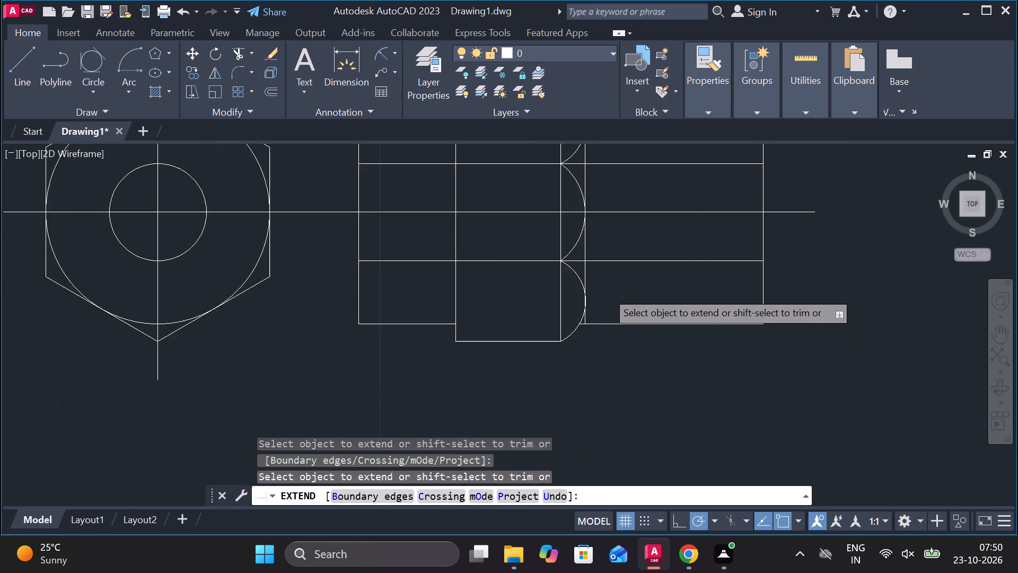
middle_drag(607, 291, 600, 379)
click(583, 193)
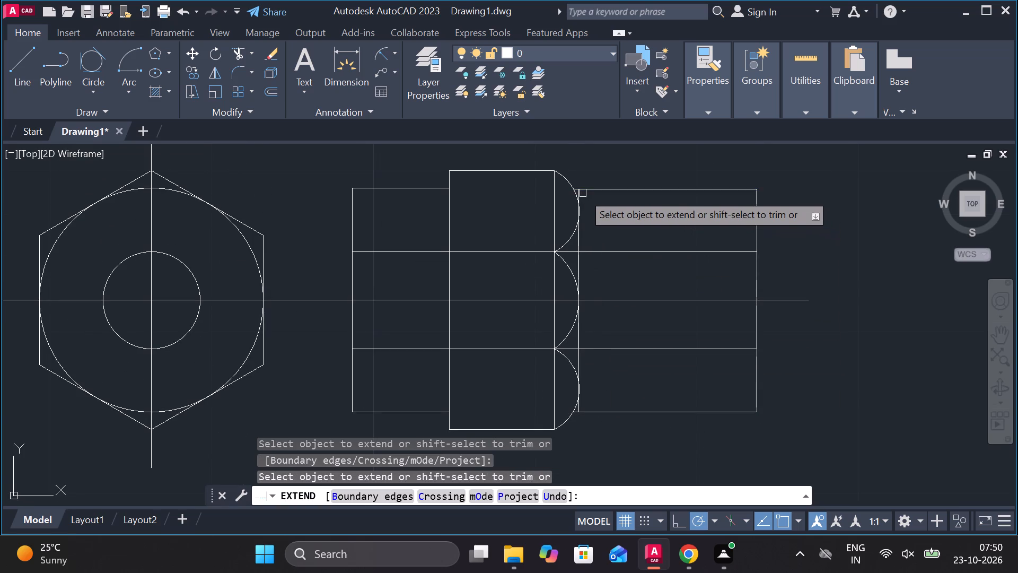
scroll(583, 404, up, 4)
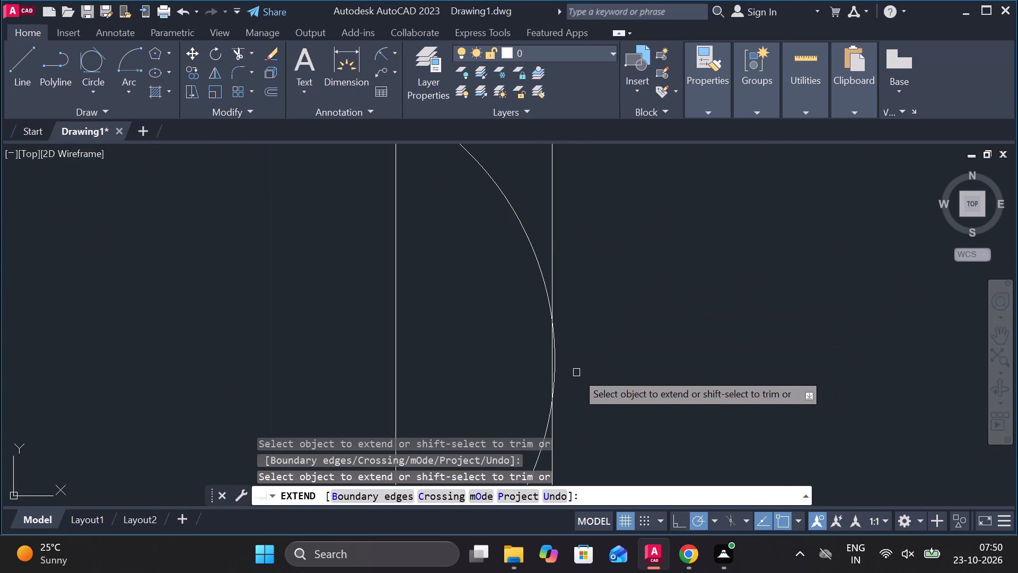
scroll(576, 372, down, 4)
scroll(576, 372, up, 3)
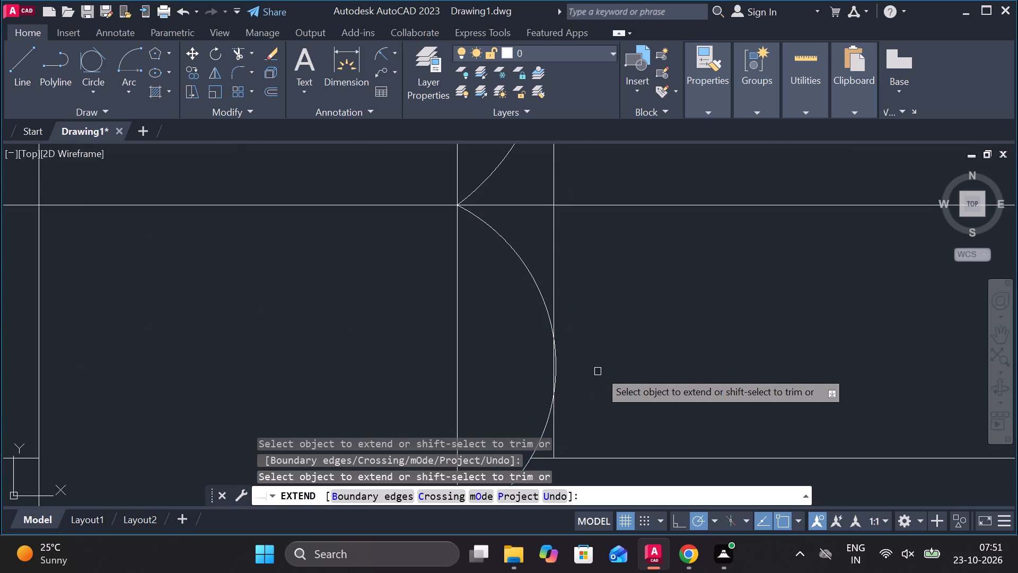
key(Escape)
Erase the lower arc on the middle section.
click(533, 282)
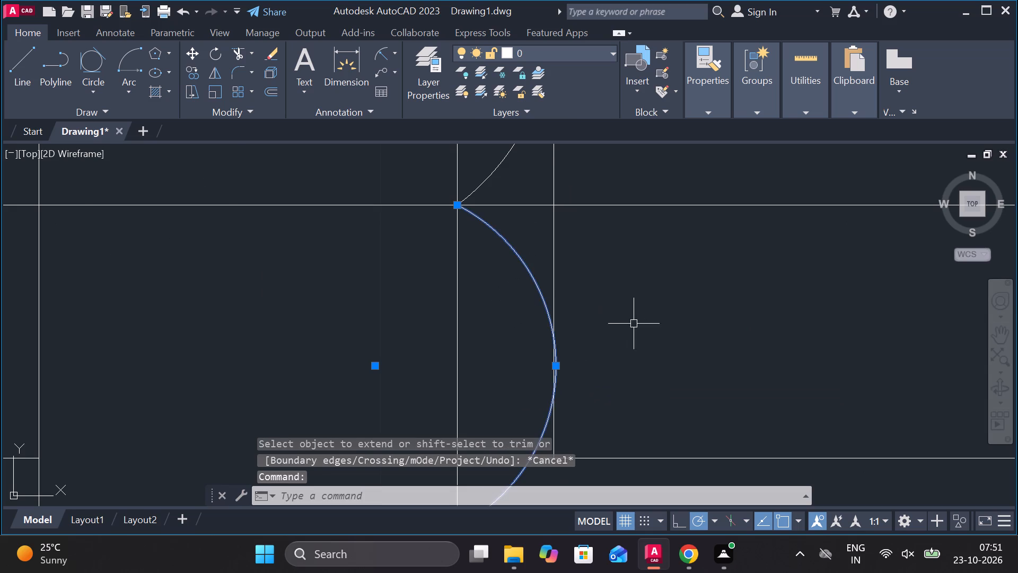
scroll(636, 326, down, 2)
text(E)
key(space)
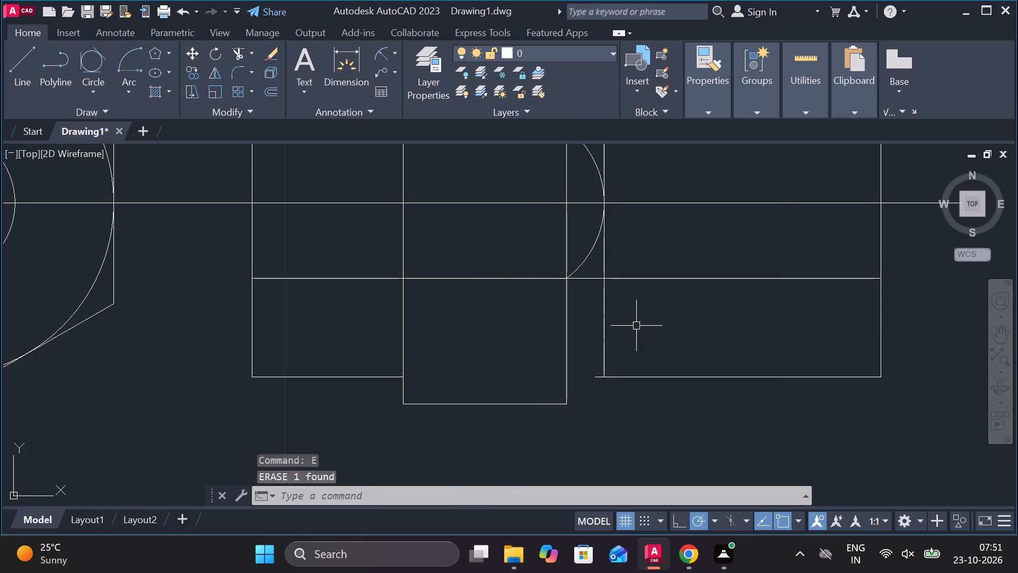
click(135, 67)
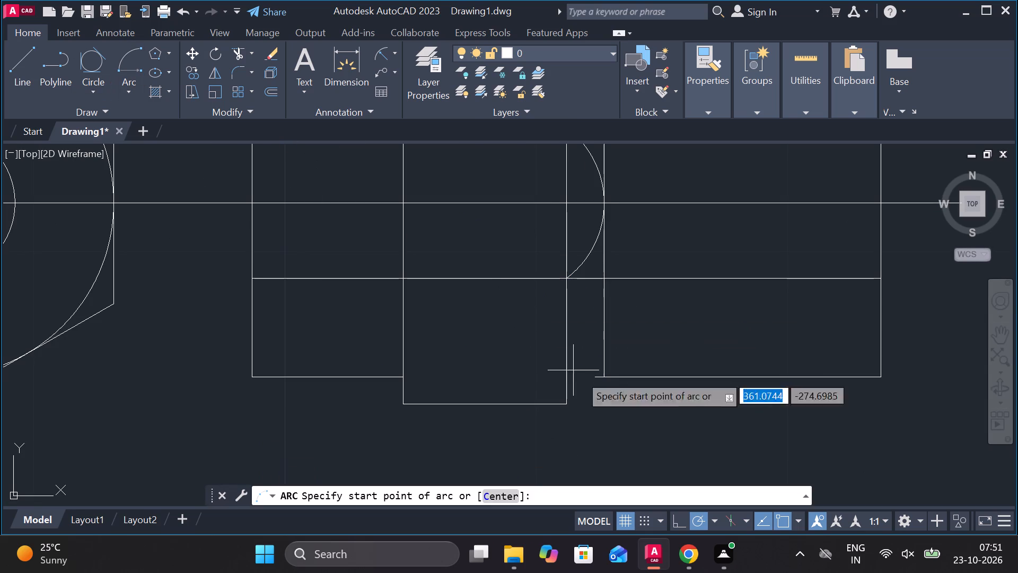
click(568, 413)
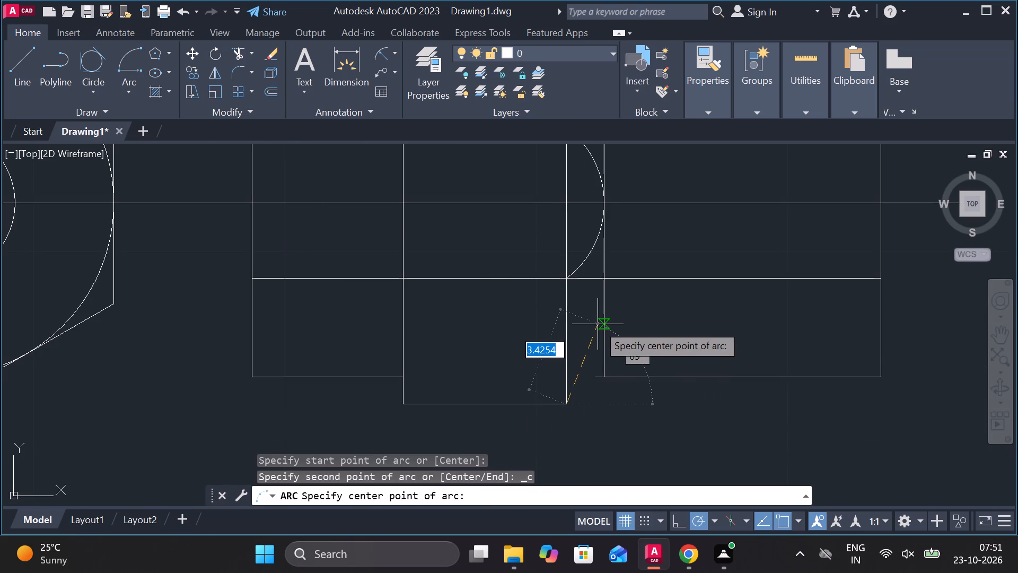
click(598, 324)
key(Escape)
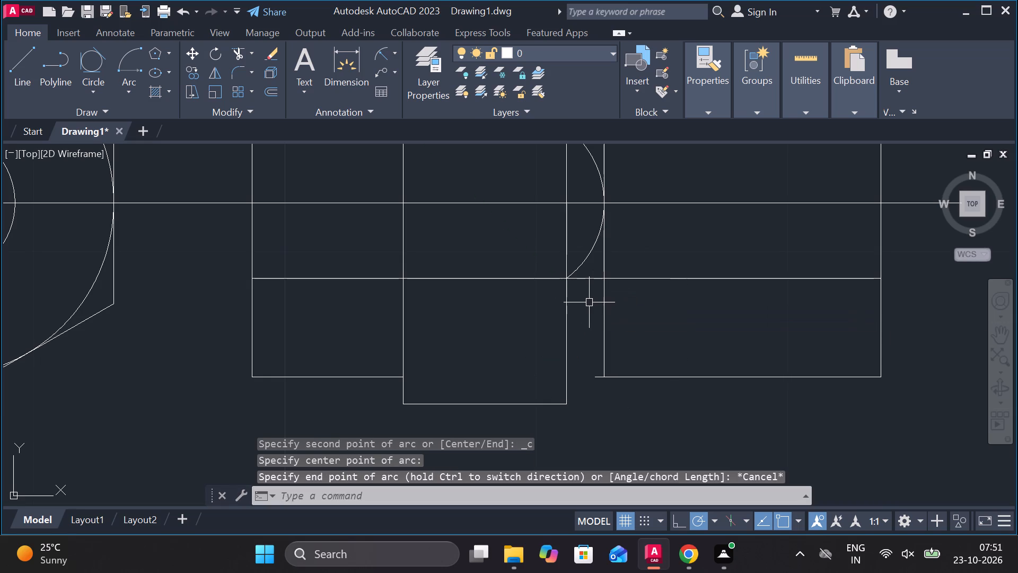
Draw a three-point arc from the lower hole line to the middle section's lower right corner, bulging to the vertical offset line.
key(space)
click(575, 279)
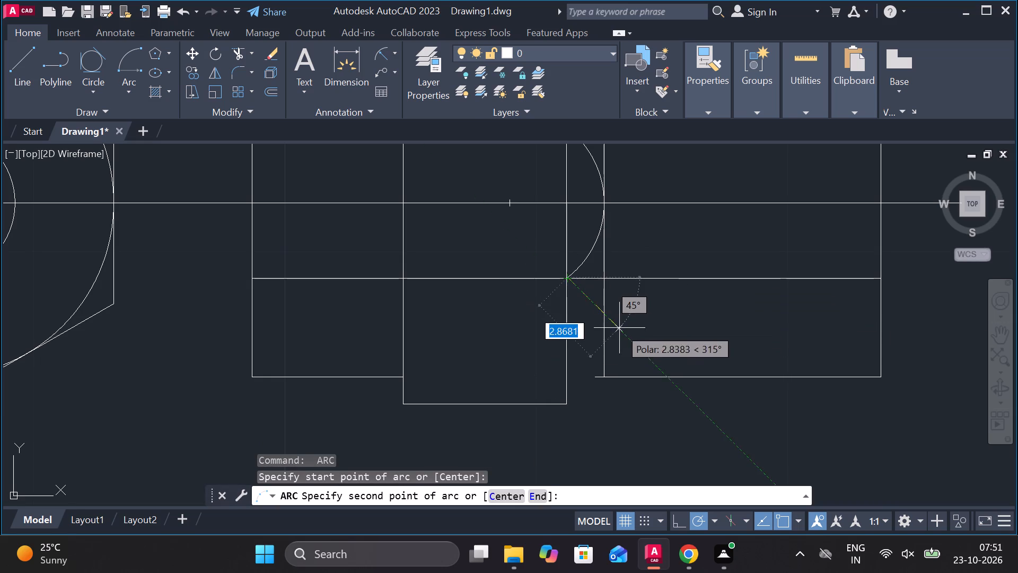
click(598, 323)
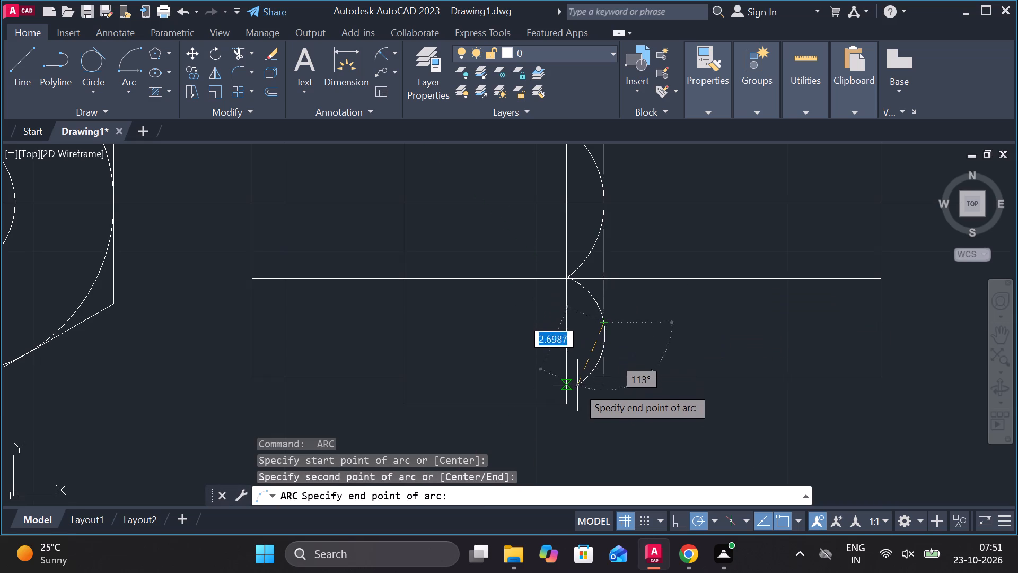
click(569, 403)
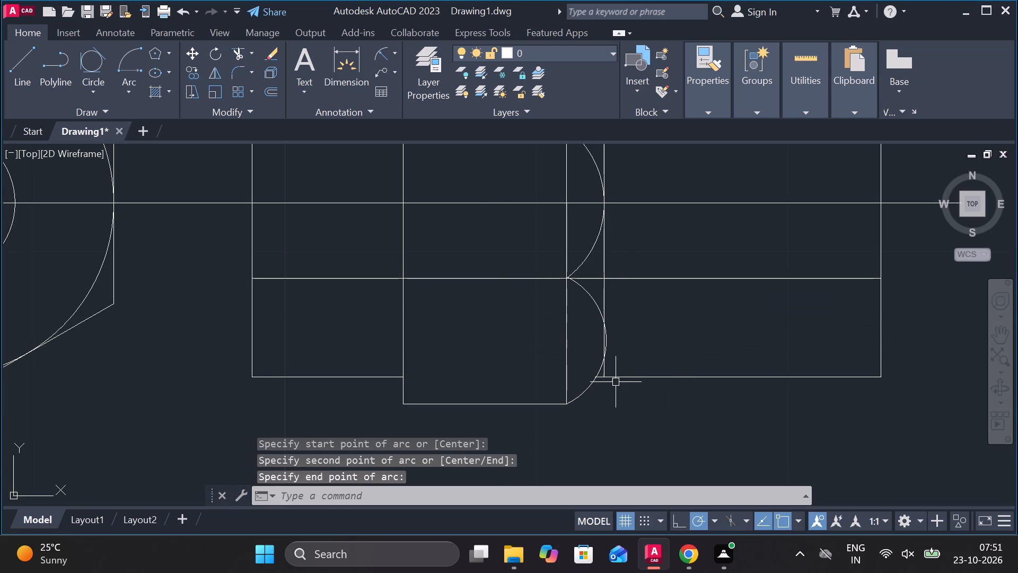
Stretch the lower arc's midpoint onto the vertical offset line so the arc just touches it.
scroll(616, 382, up, 1)
click(600, 310)
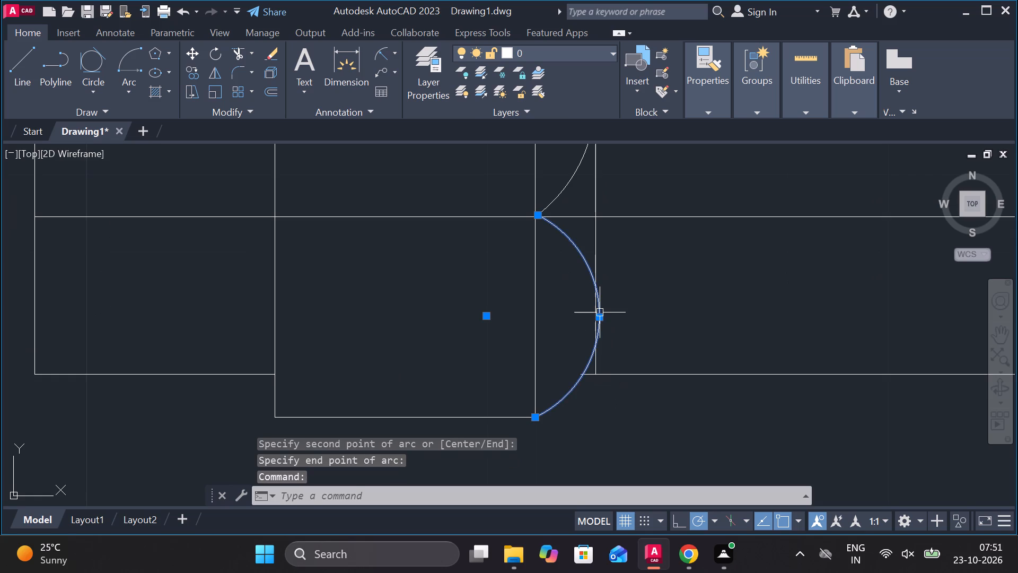
click(599, 316)
click(591, 315)
key(Escape)
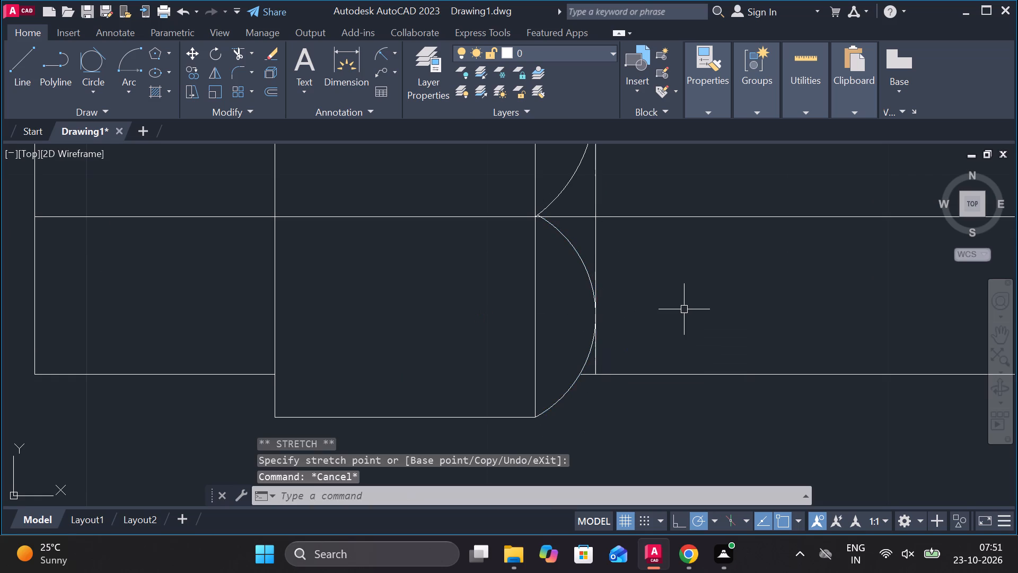
Stretch the upper arc's midpoint onto the vertical offset line so the arc just touches it.
scroll(684, 309, down, 3)
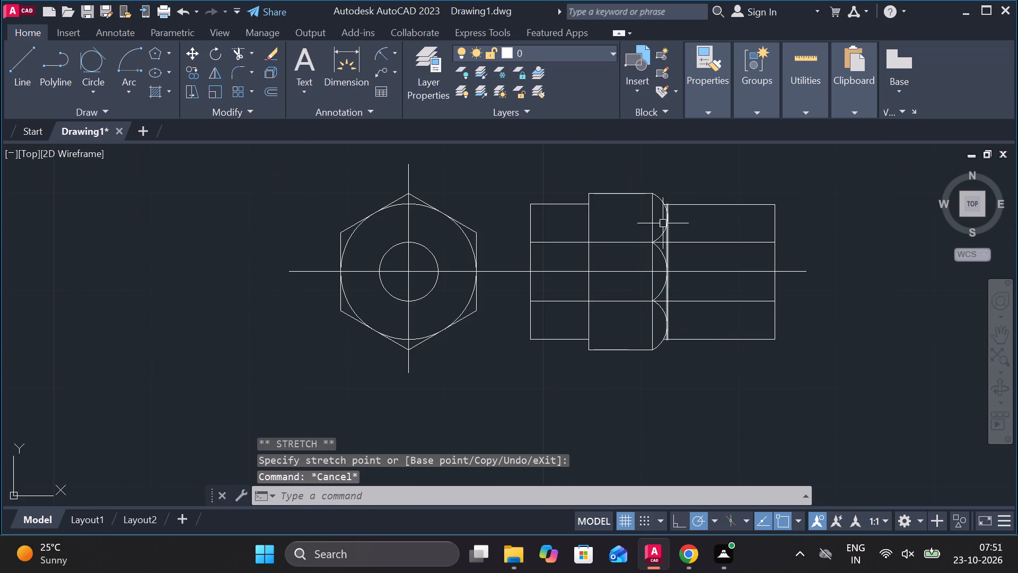
scroll(663, 222, up, 3)
middle_drag(673, 219, 678, 272)
scroll(674, 270, up, 3)
click(666, 228)
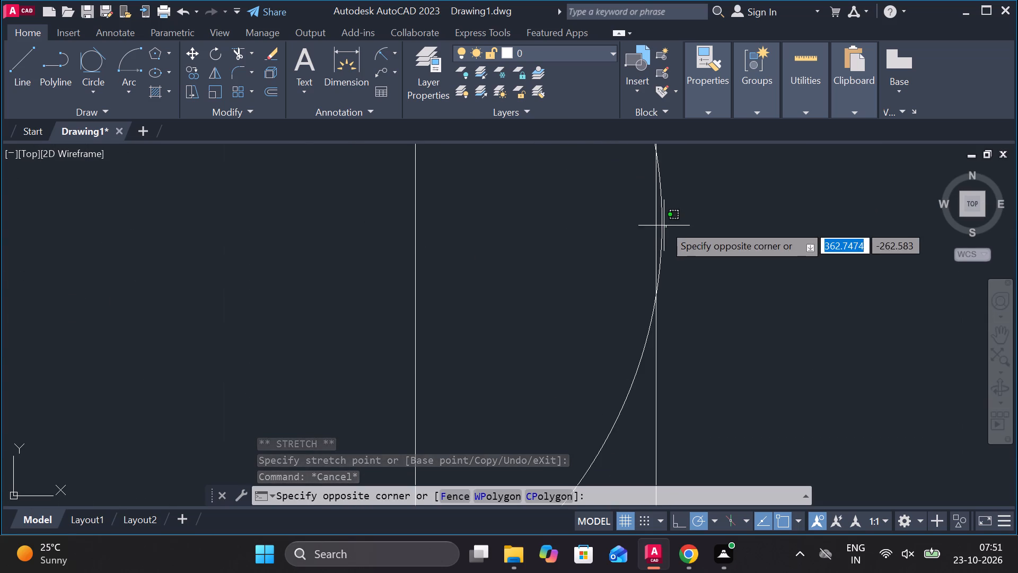
click(663, 223)
click(663, 222)
click(662, 225)
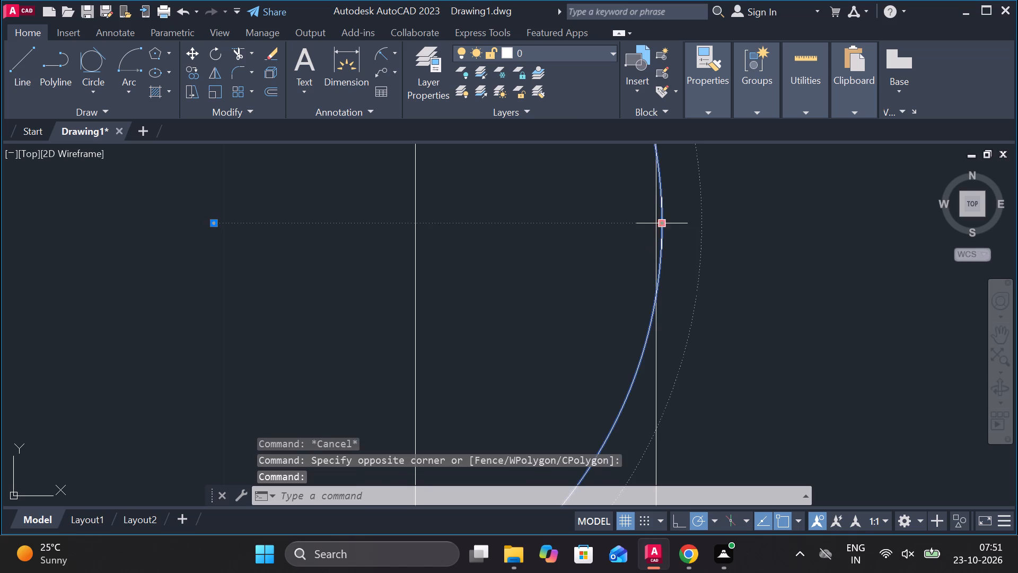
click(665, 222)
click(653, 220)
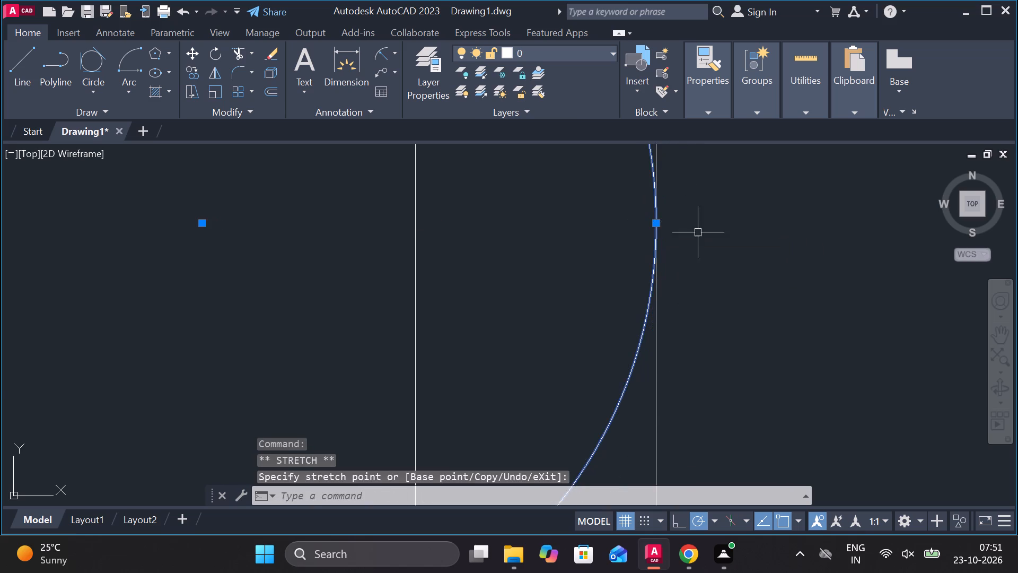
scroll(703, 238, down, 3)
key(Escape)
Offset the upper edges of the two end sections inward by 0.75.
scroll(759, 324, down, 3)
middle_drag(766, 357, 748, 357)
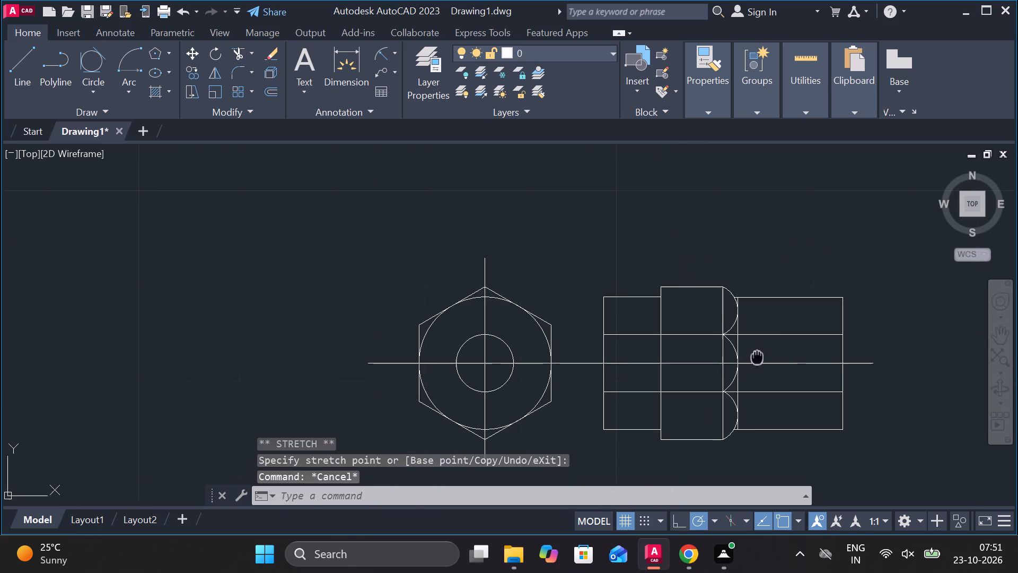
middle_drag(748, 357, 699, 333)
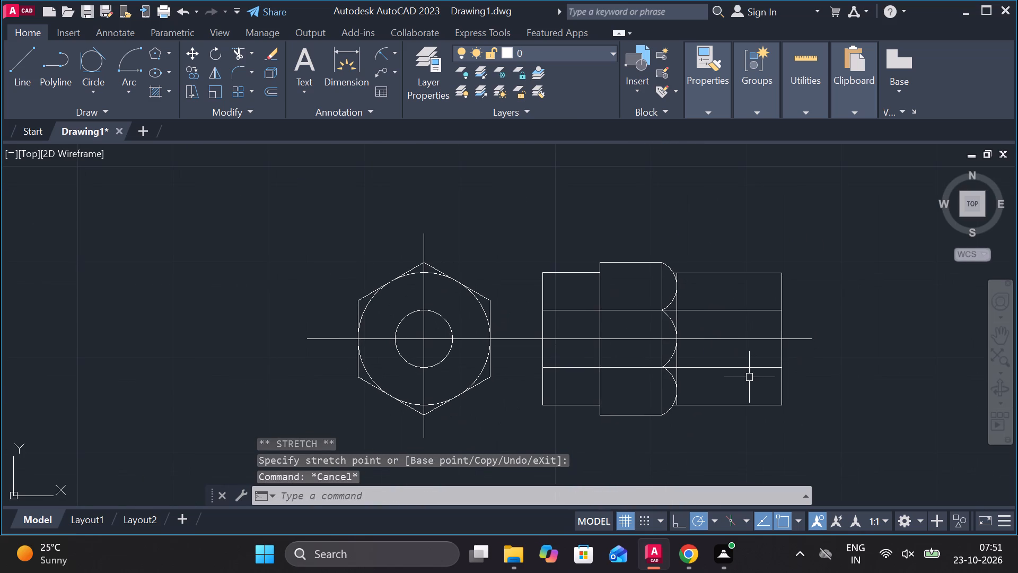
middle_drag(739, 367, 693, 346)
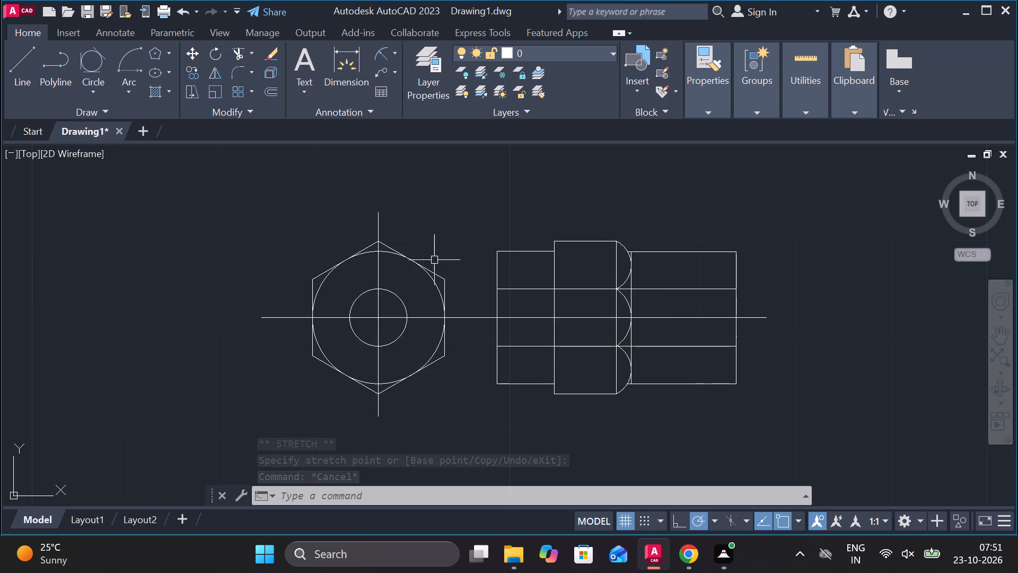
scroll(464, 256, up, 2)
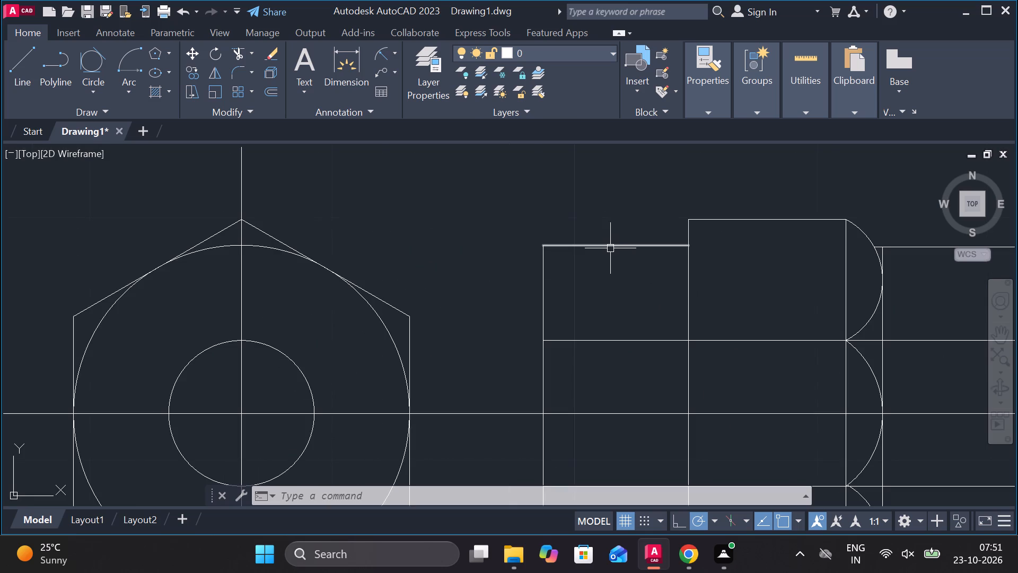
click(610, 248)
key(o)
key(Return)
key(Return)
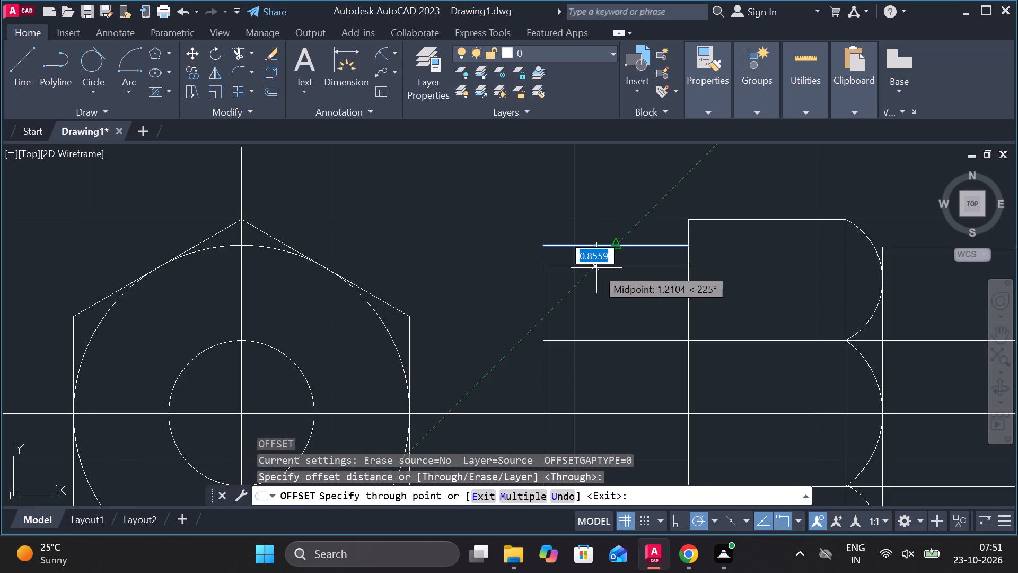
key(period)
text(75)
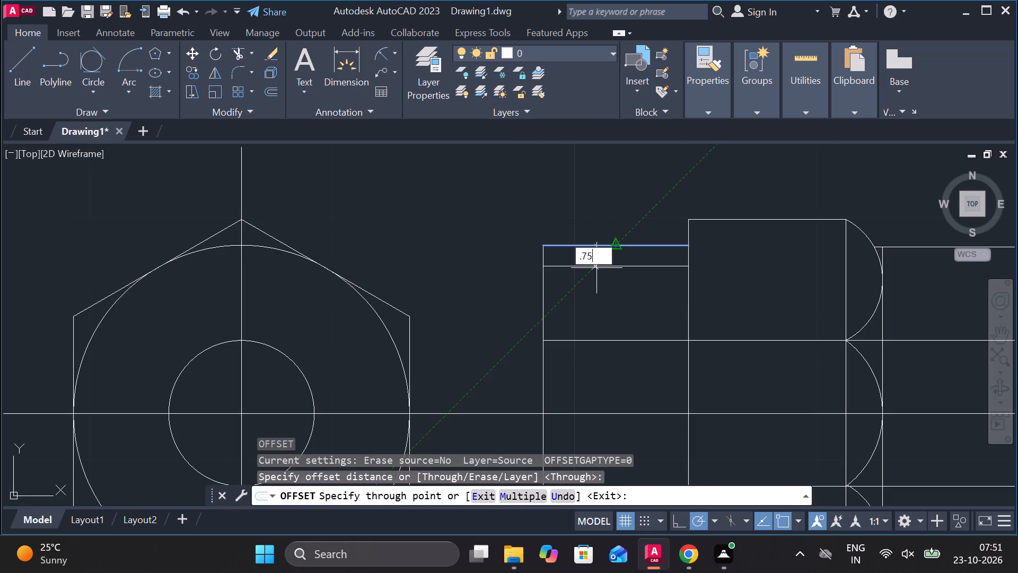
key(space)
scroll(596, 268, down, 2)
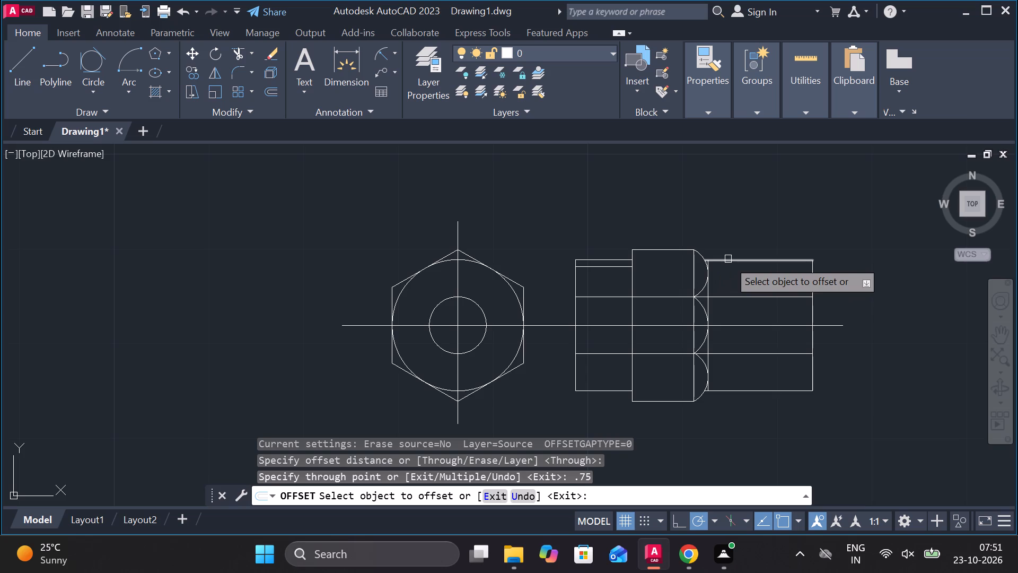
middle_drag(756, 307, 726, 306)
click(737, 261)
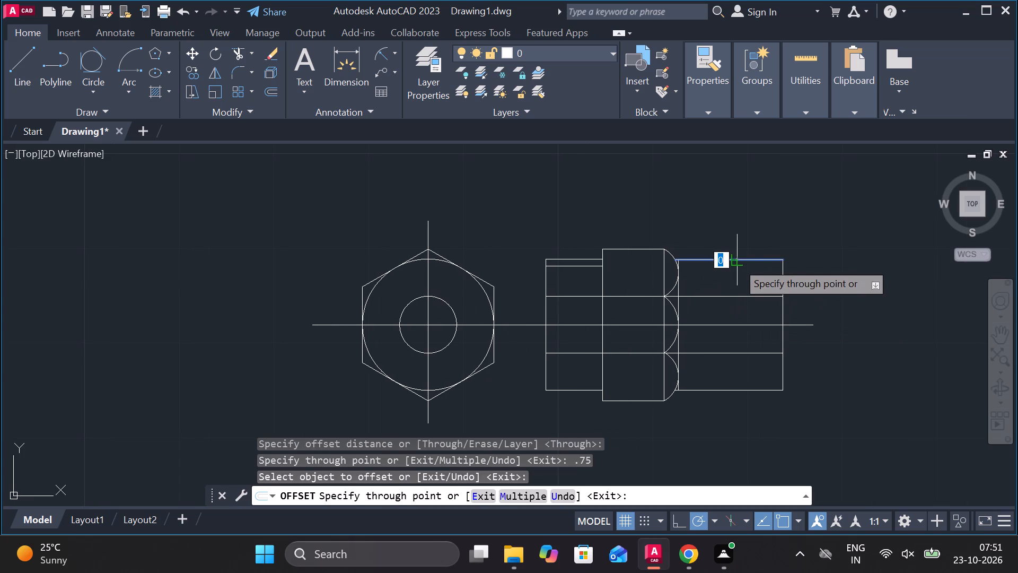
key(period)
key(7)
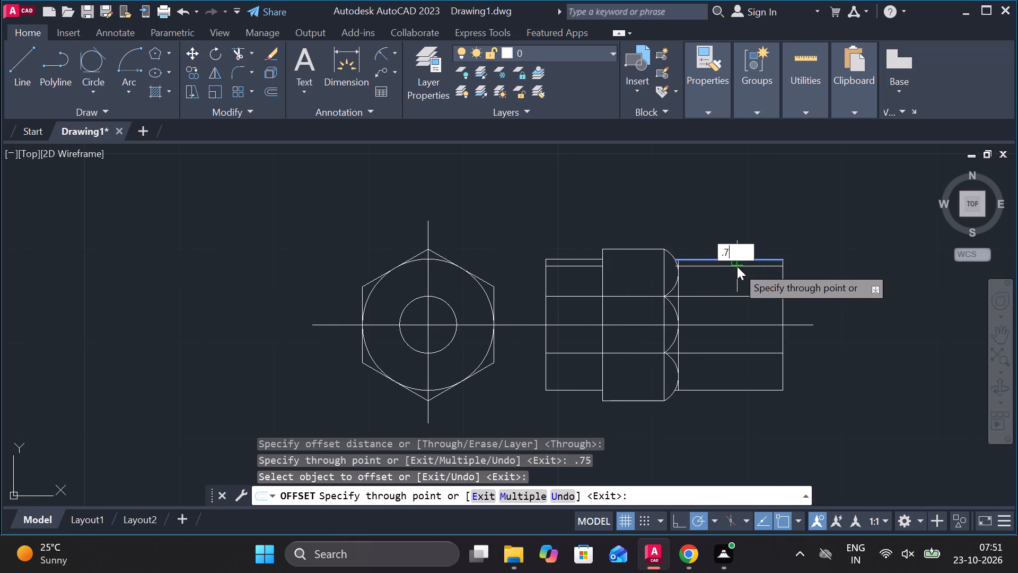
key(5)
key(space)
Offset the lower edges of the two end sections inward by 0.75.
click(714, 393)
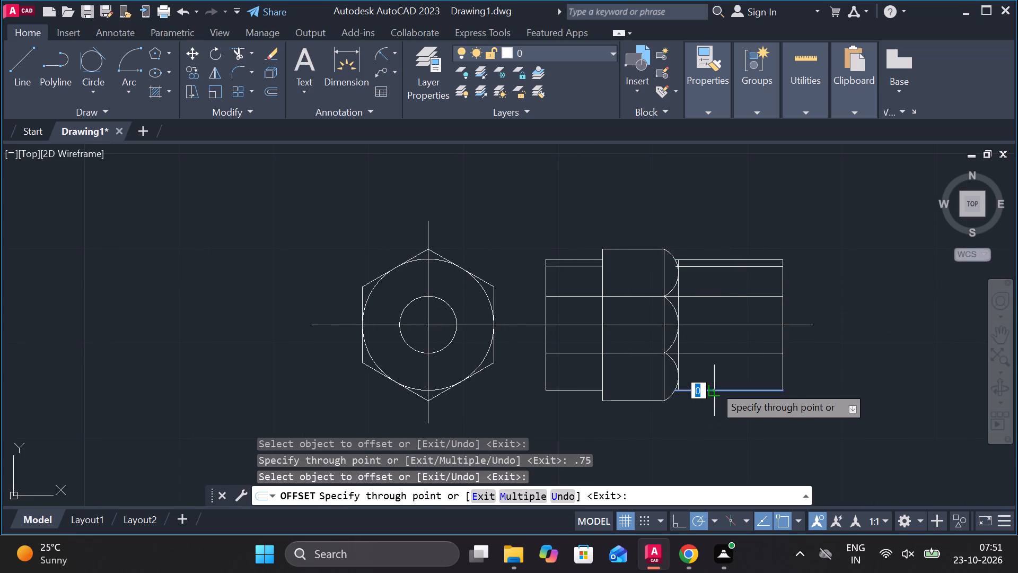
text(.75)
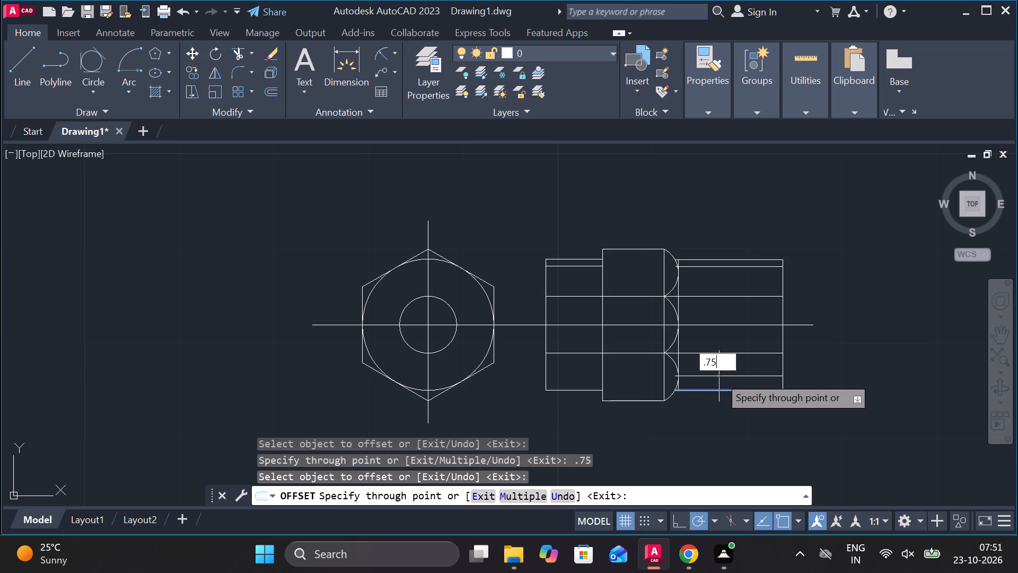
key(space)
click(580, 394)
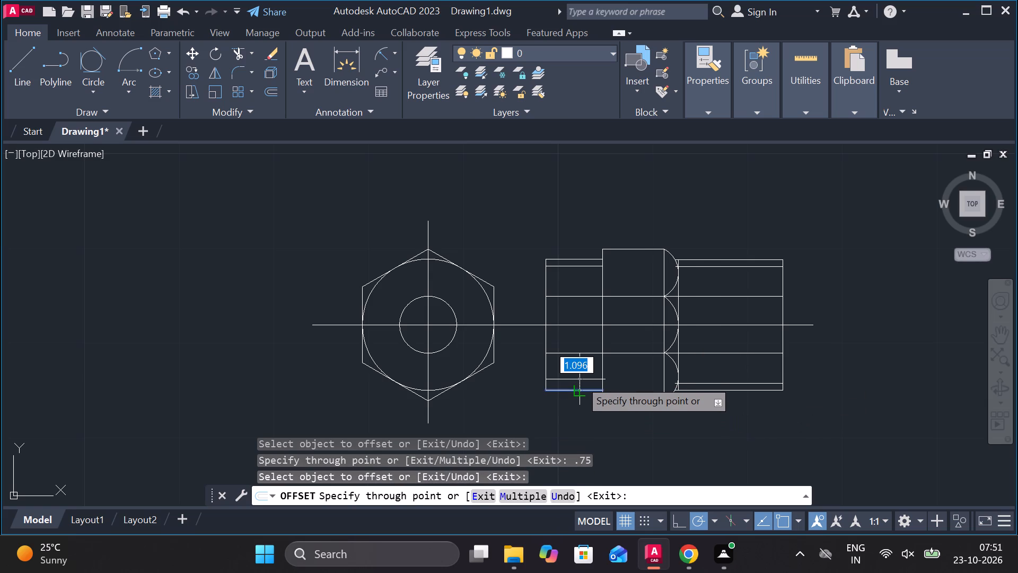
key(period)
text(75)
key(Return)
scroll(675, 410, up, 1)
key(Escape)
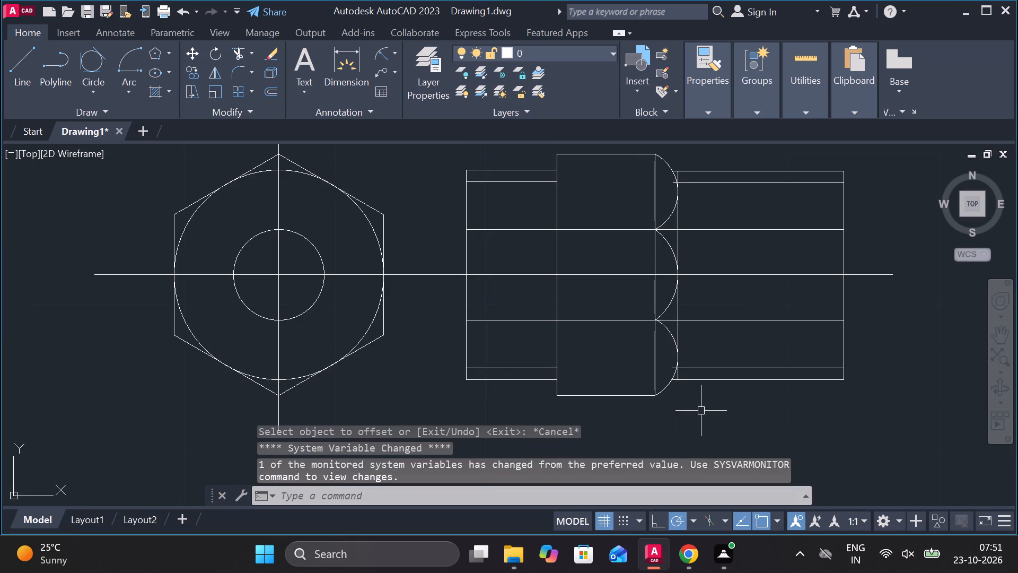
Trim the ends of the long end section's two offset lines that protrude inside the chamfer arcs.
text(TR)
key(space)
scroll(662, 370, up, 3)
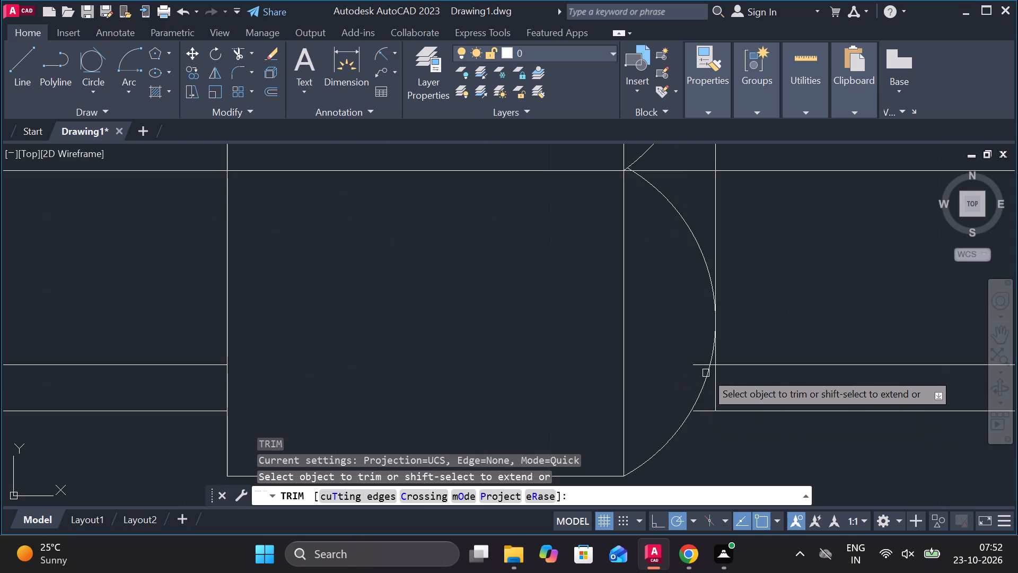
click(699, 366)
scroll(699, 366, down, 3)
scroll(703, 202, up, 3)
middle_drag(720, 209, 733, 306)
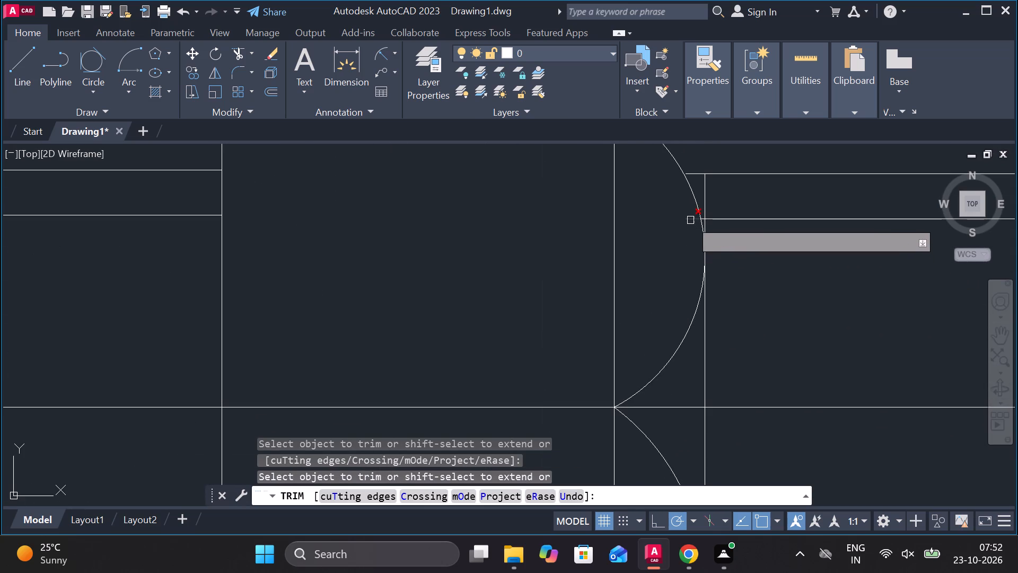
click(688, 218)
scroll(688, 227, down, 4)
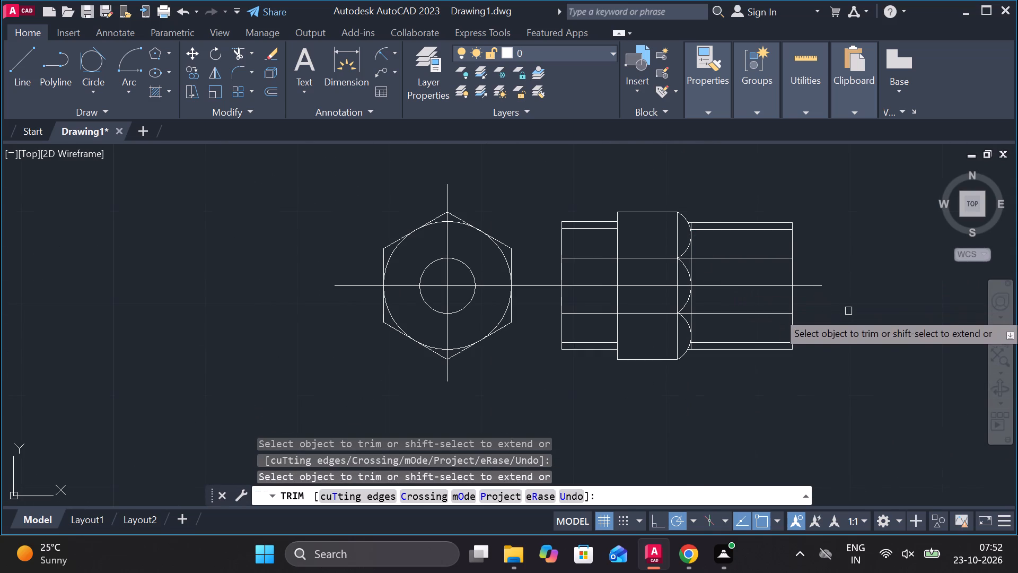
key(Escape)
Change the hexagonal part's horizontal and vertical centre lines to the long-and-short-dash centre linetype.
click(572, 285)
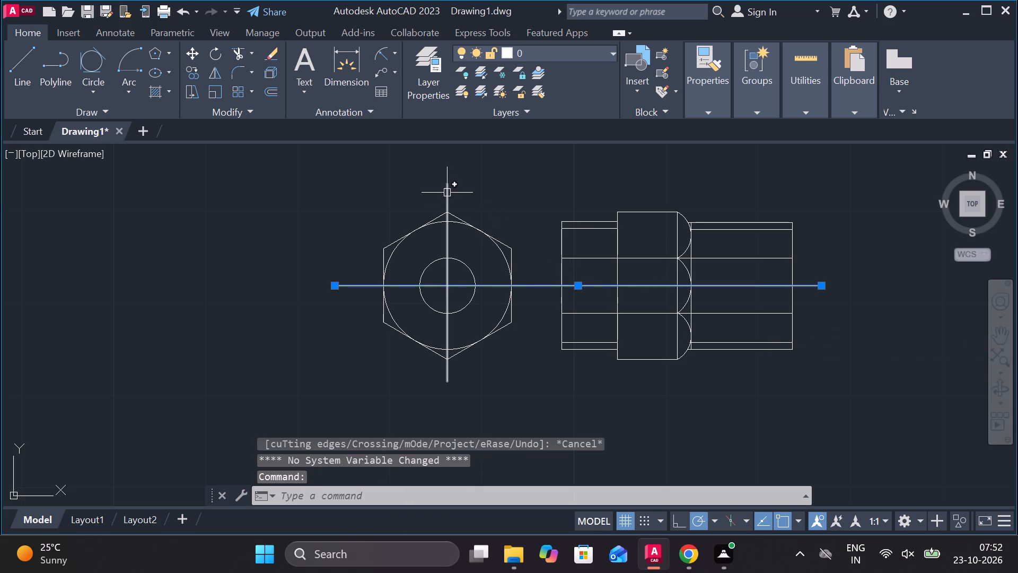
click(447, 193)
click(700, 110)
click(797, 166)
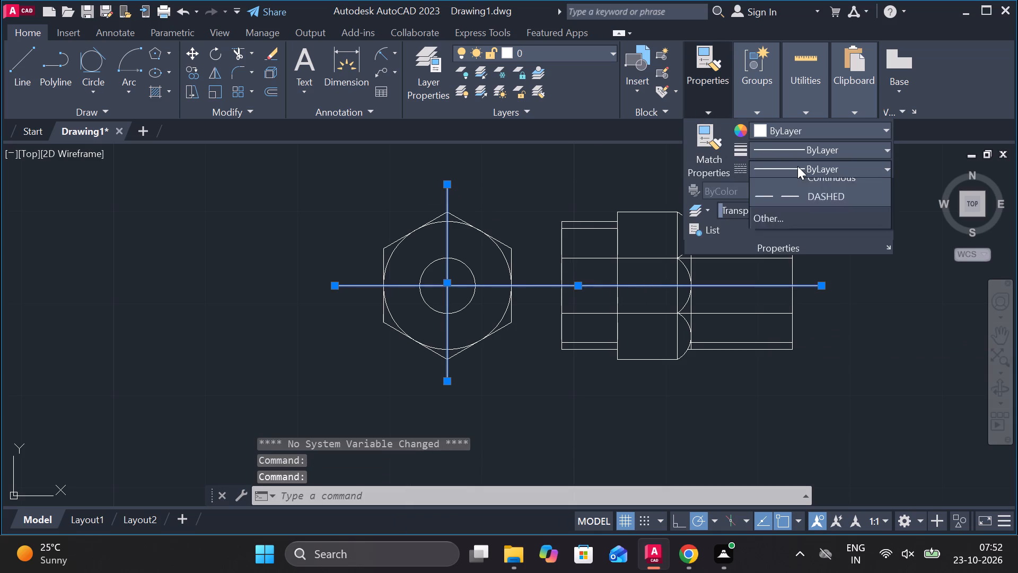
click(782, 223)
key(Escape)
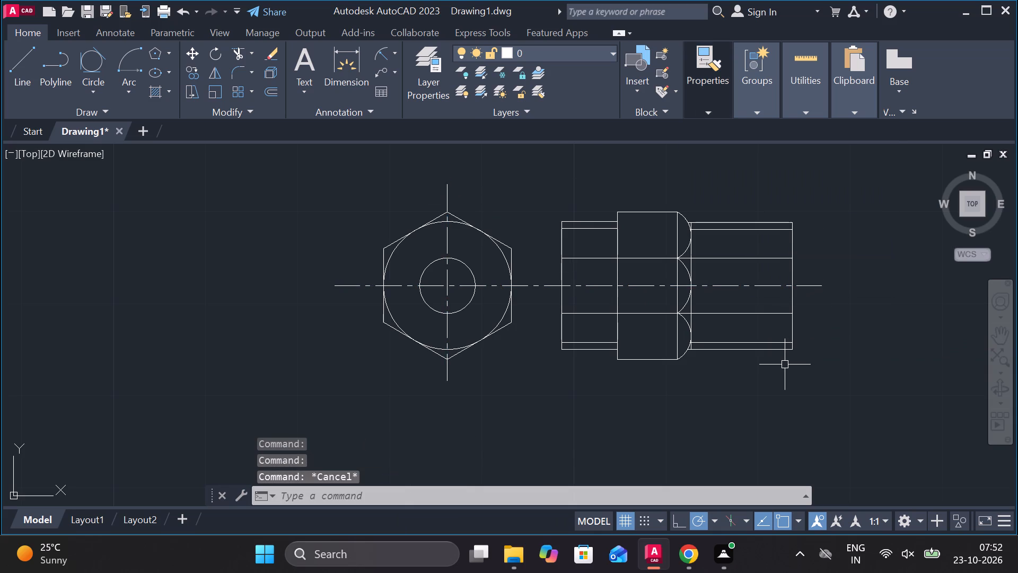
Offset the side view's right end edge inward by 1.
scroll(800, 292, up, 1)
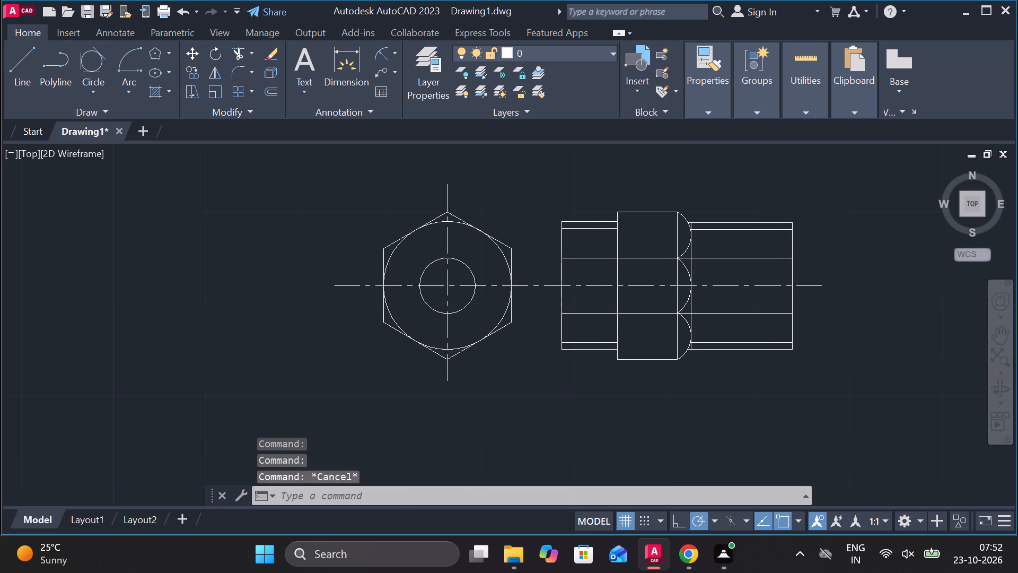
click(789, 261)
key(o)
key(Return)
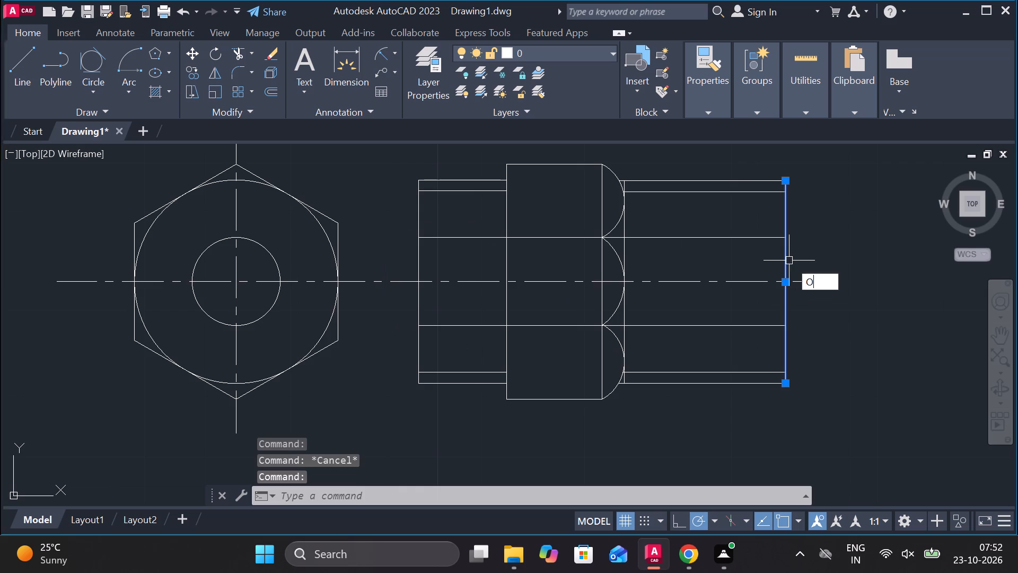
key(Return)
key(1)
key(Return)
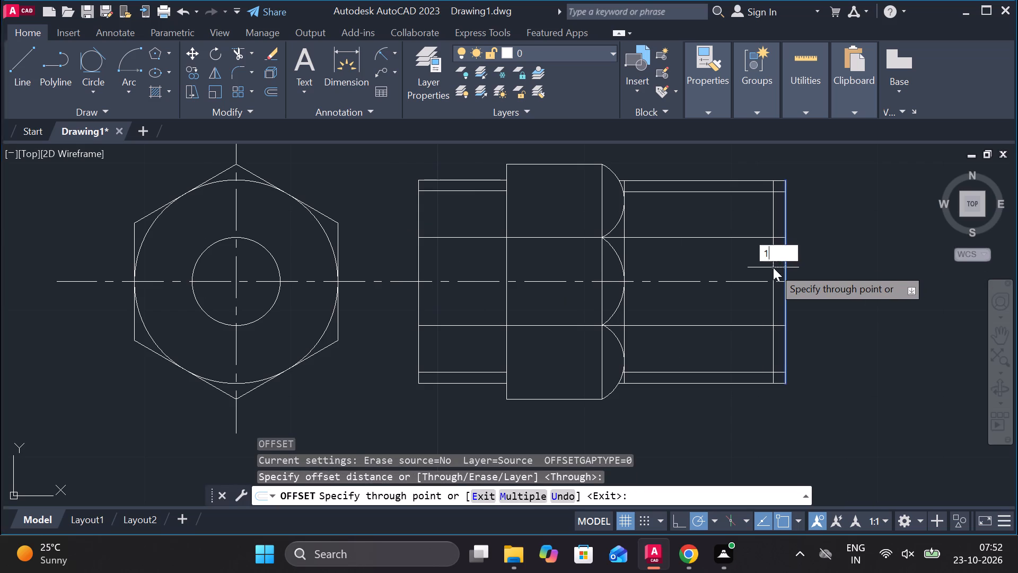
Draw diagonal lines at the side view's right end, joining each outer corner to the offset line's intersection with the nearest 0.75 line.
key(Escape)
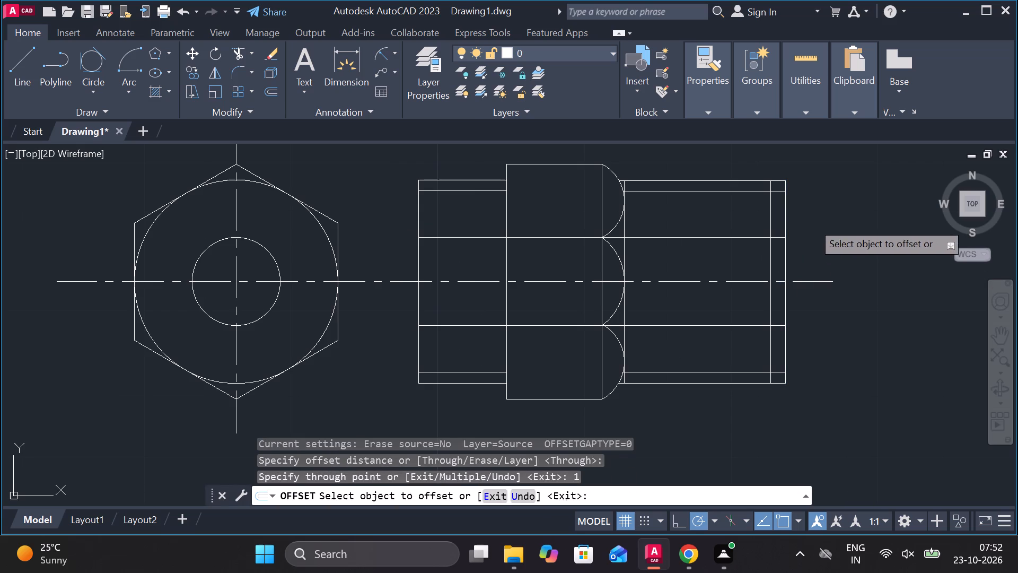
key(l)
key(Return)
scroll(801, 198, up, 1)
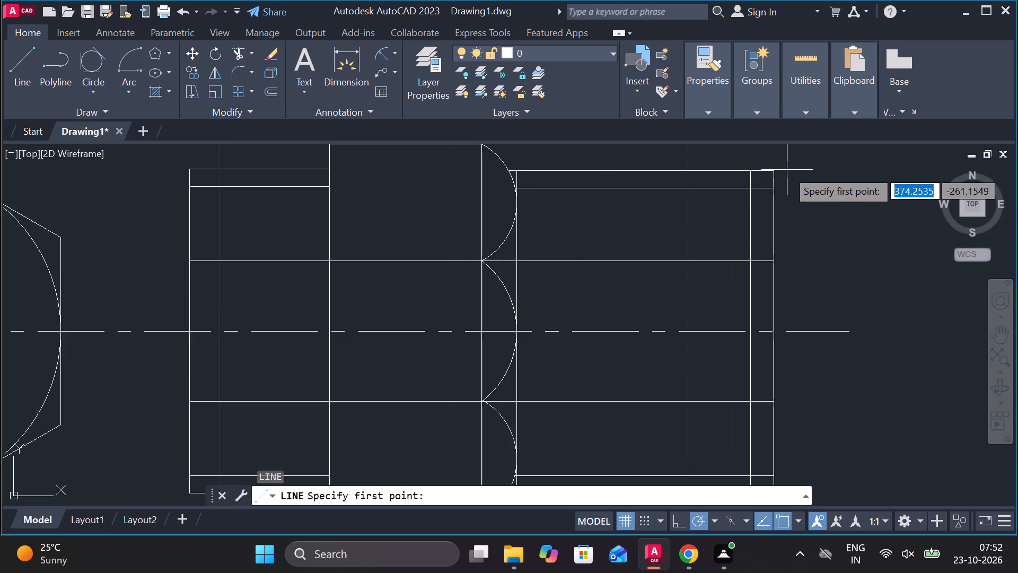
click(779, 170)
click(751, 186)
key(Escape)
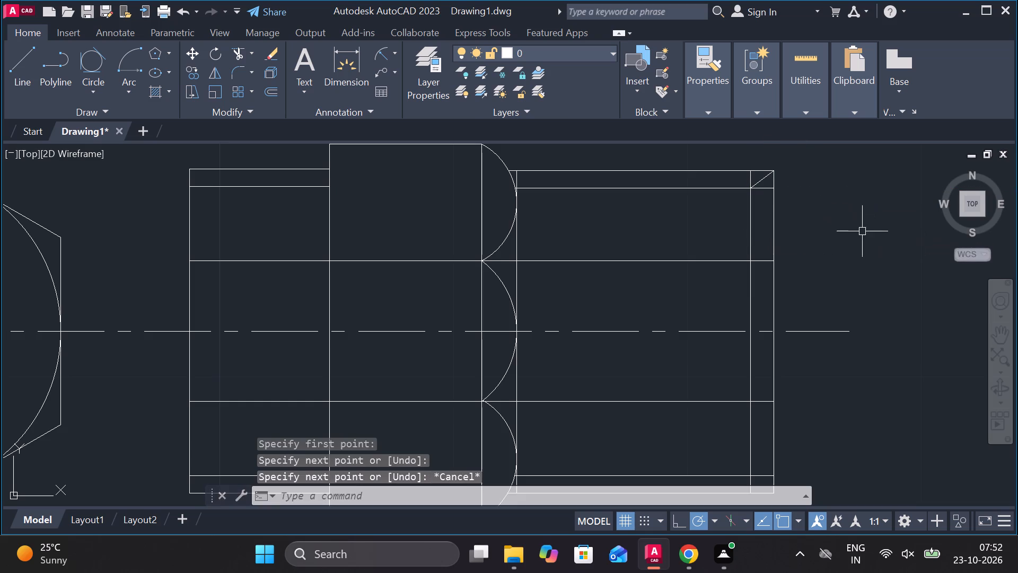
middle_drag(809, 443, 777, 351)
key(space)
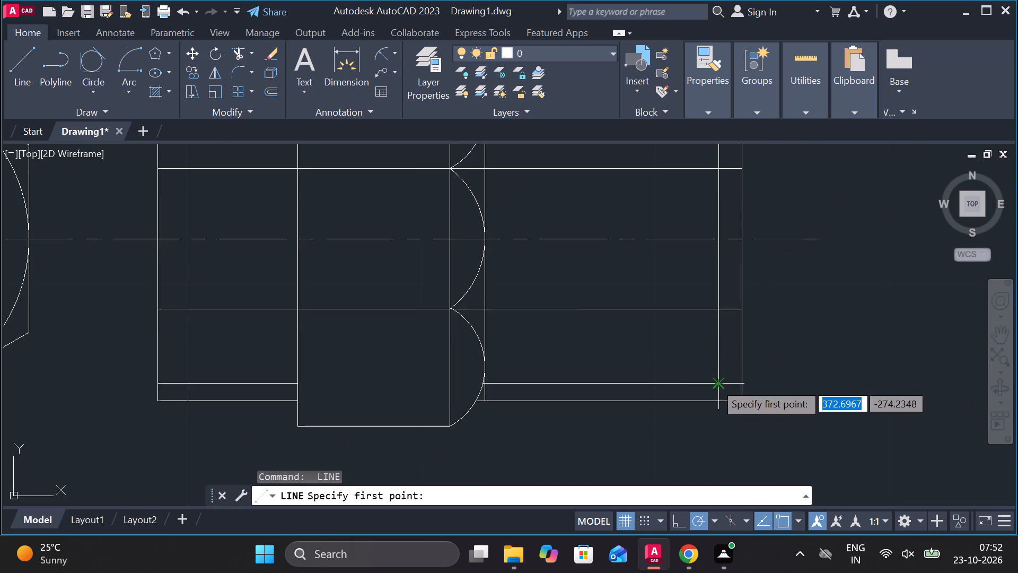
click(715, 383)
click(745, 400)
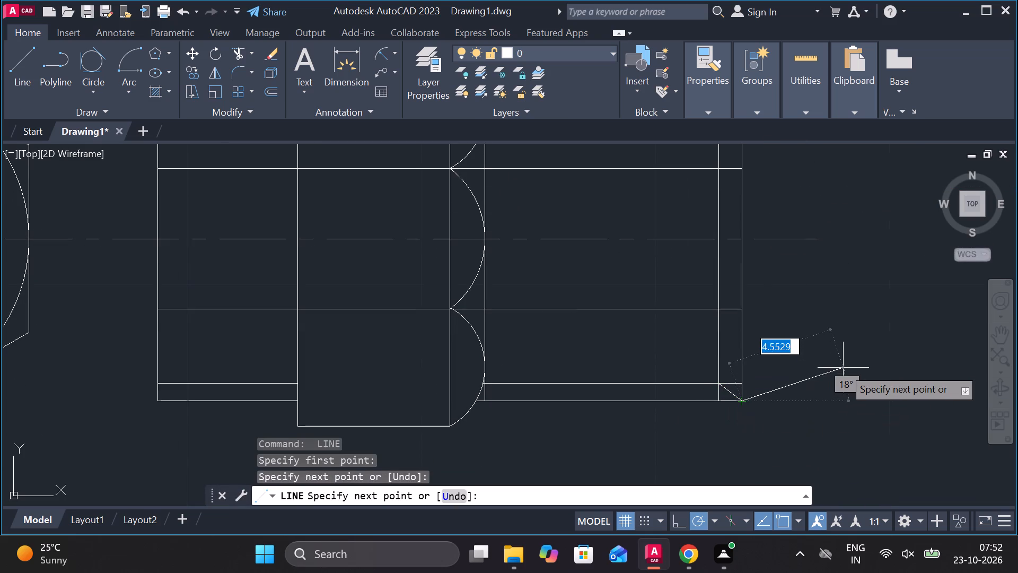
key(Escape)
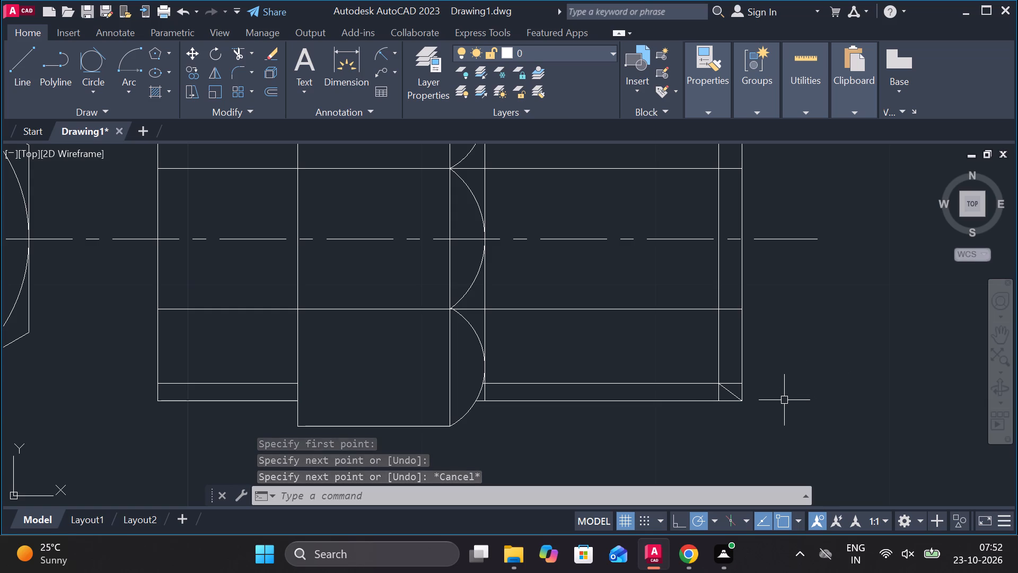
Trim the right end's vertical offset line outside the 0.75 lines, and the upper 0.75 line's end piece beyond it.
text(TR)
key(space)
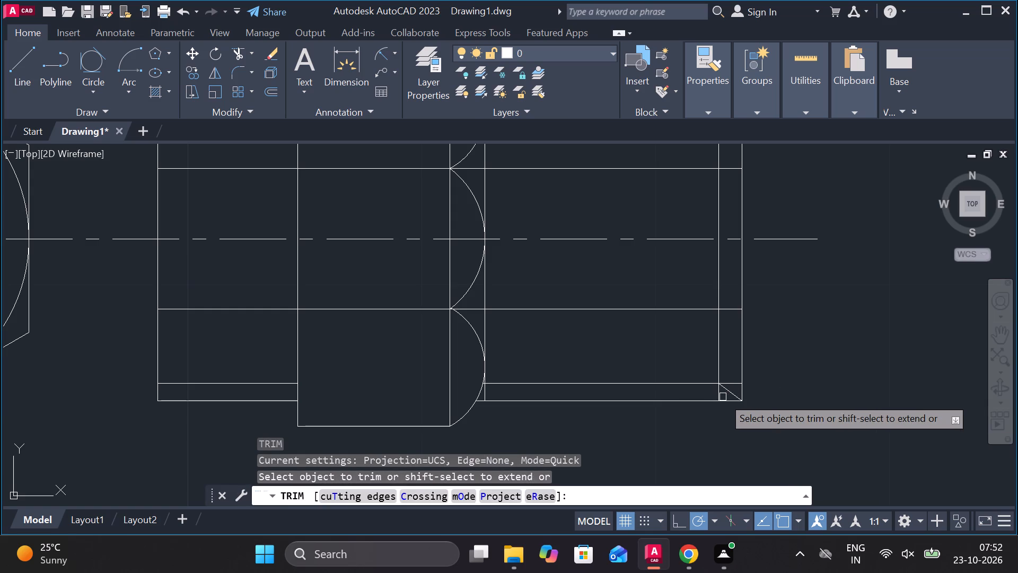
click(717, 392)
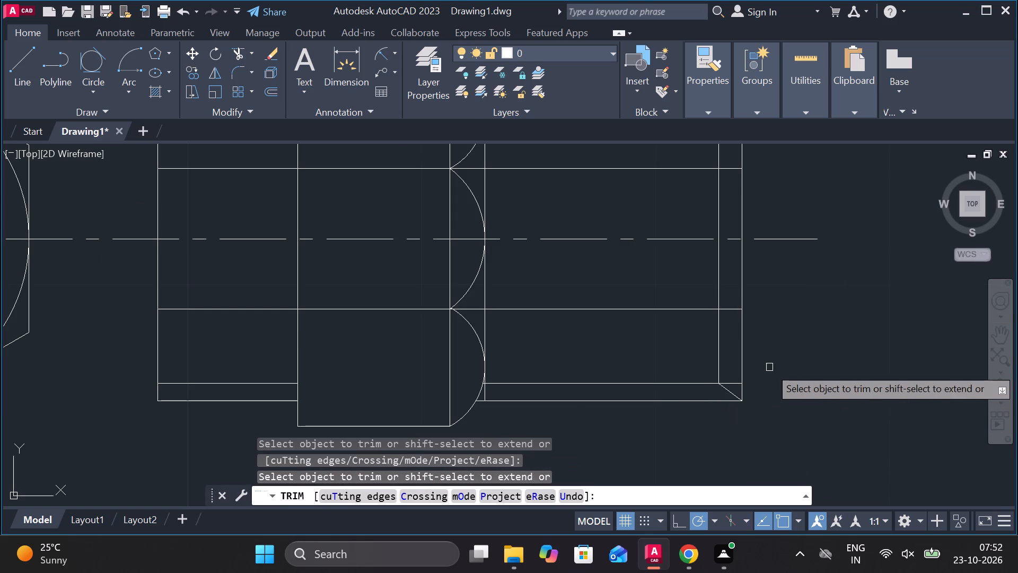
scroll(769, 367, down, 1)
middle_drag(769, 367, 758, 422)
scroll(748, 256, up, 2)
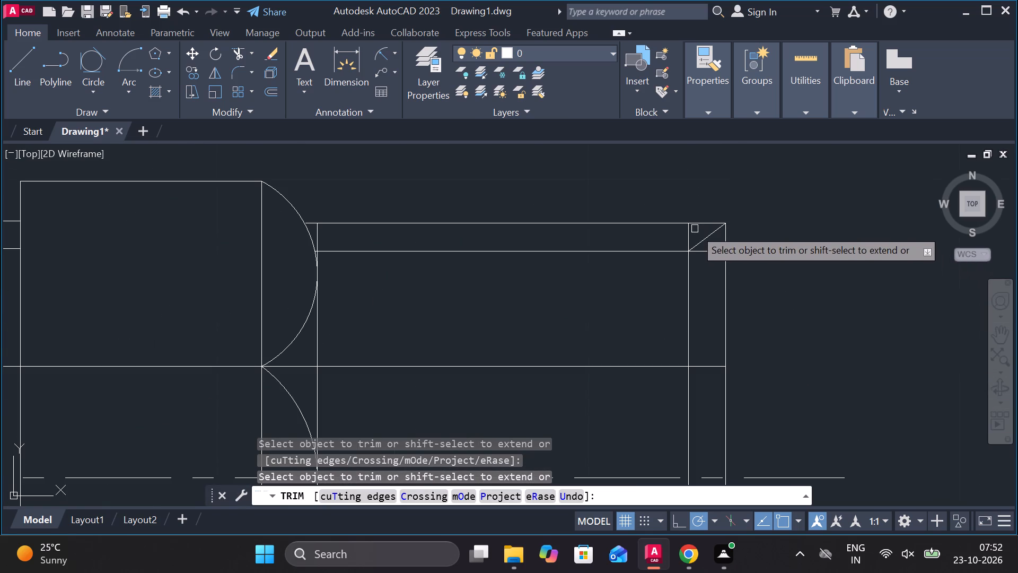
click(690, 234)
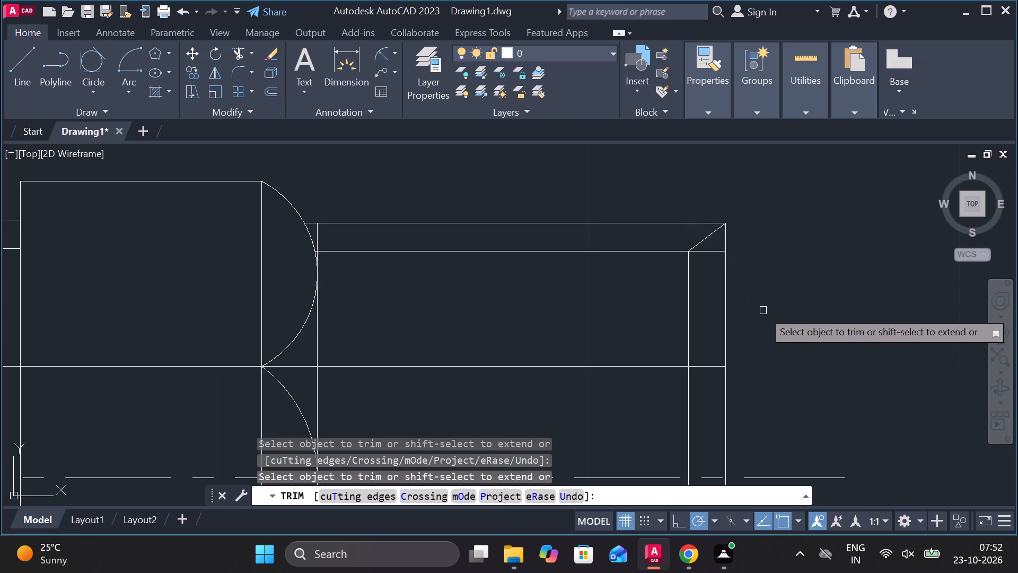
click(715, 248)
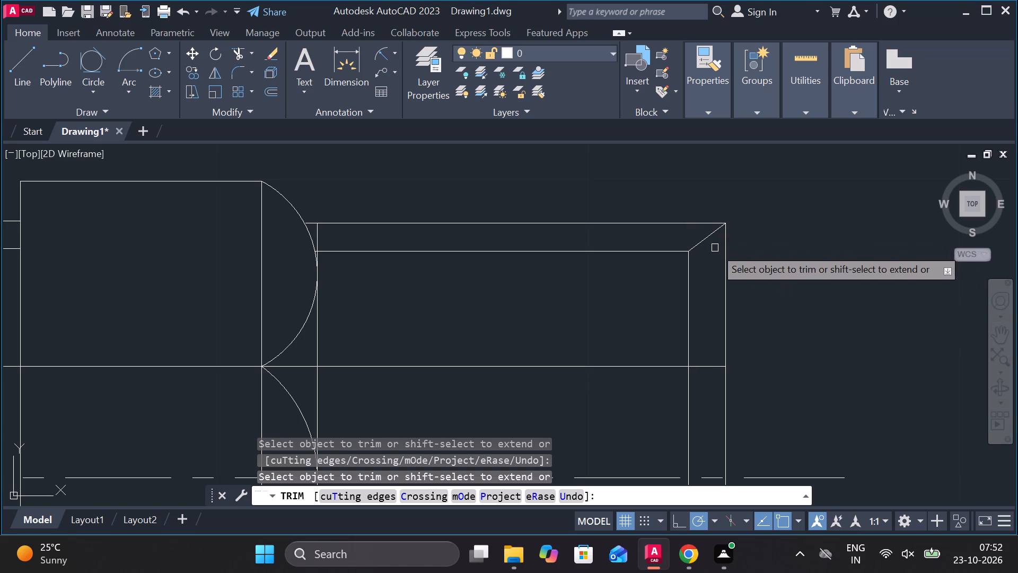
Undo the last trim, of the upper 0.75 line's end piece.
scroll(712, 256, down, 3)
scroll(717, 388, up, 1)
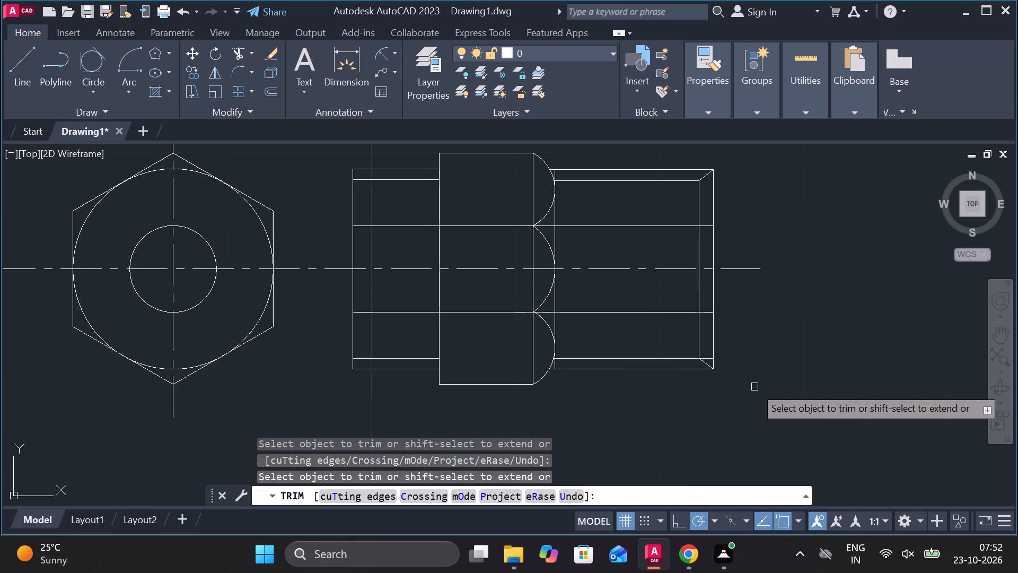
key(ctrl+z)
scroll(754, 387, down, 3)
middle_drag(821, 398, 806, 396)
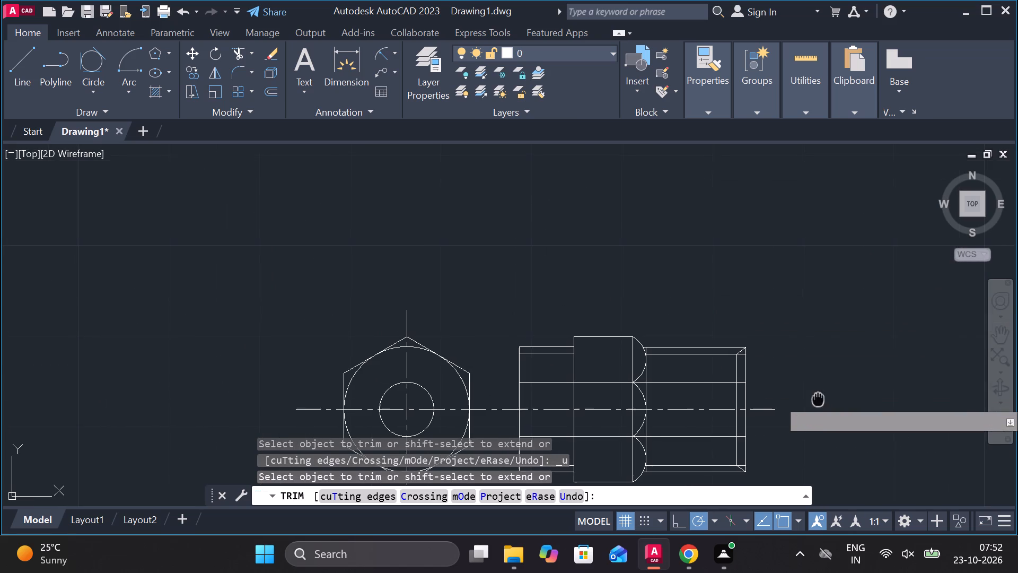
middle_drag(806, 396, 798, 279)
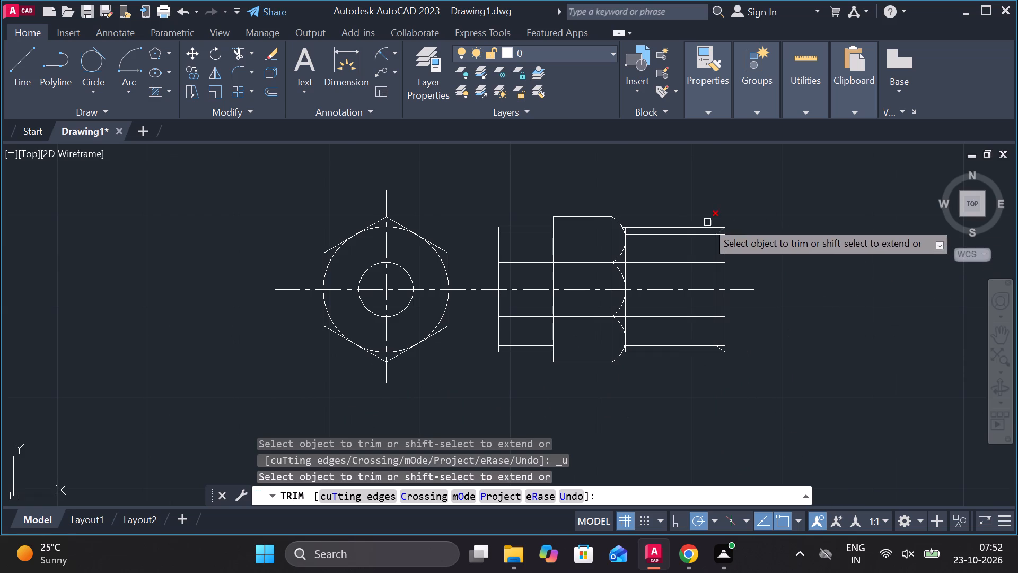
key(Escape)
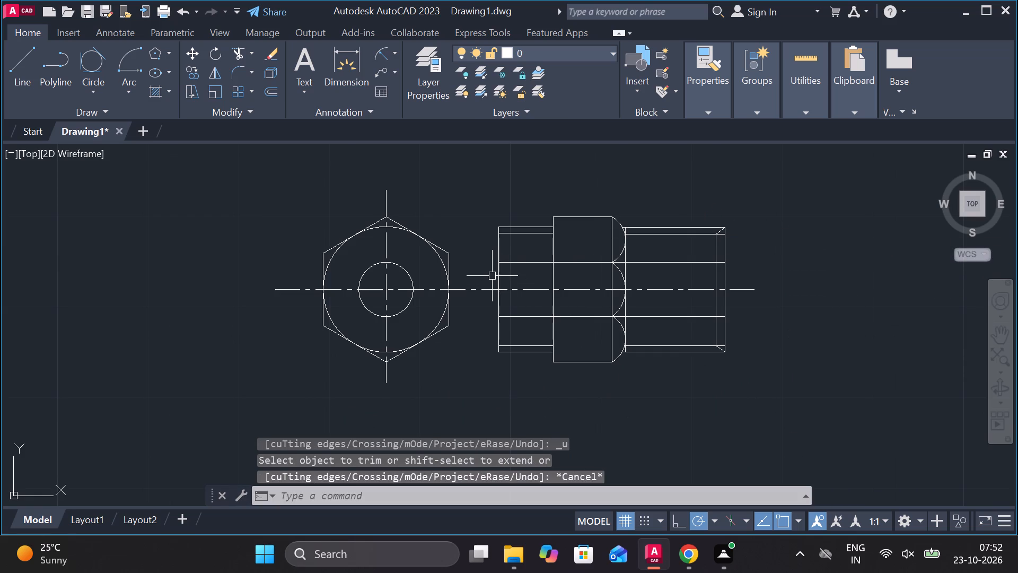
Offset the side view's left end edge inward by 1.
click(496, 273)
key(o)
key(Return)
key(Return)
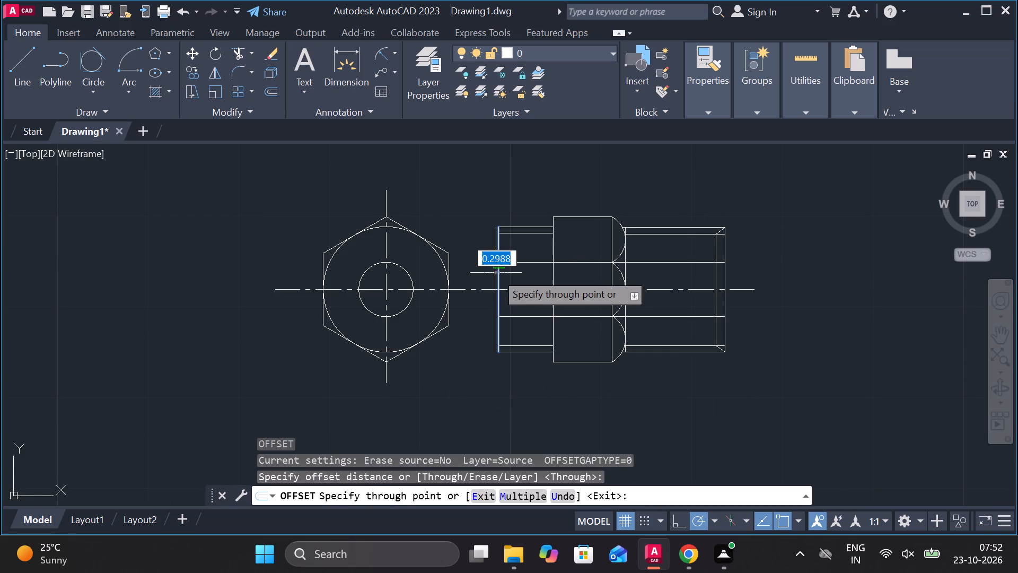
text(1)
key(space)
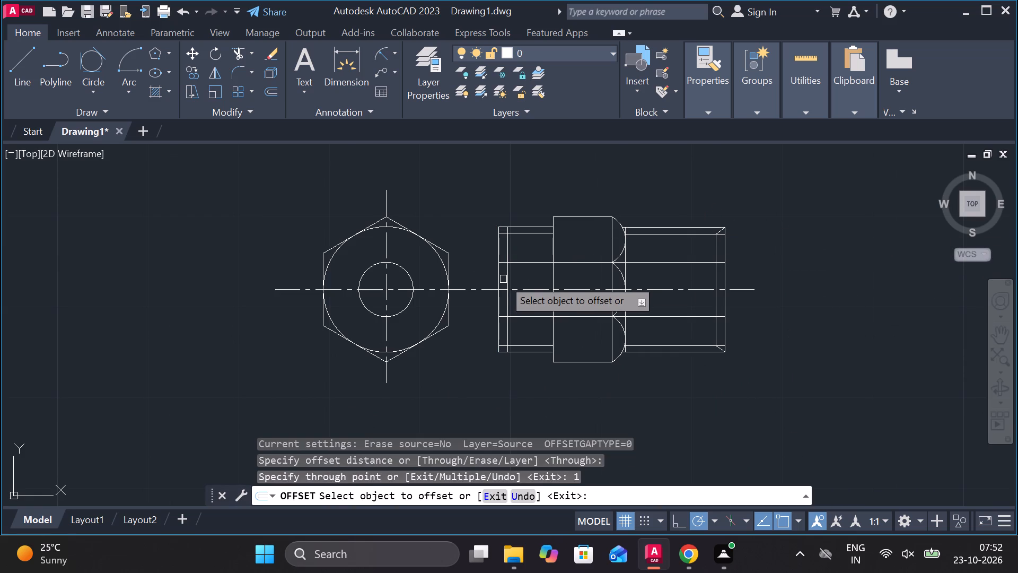
scroll(489, 220, up, 2)
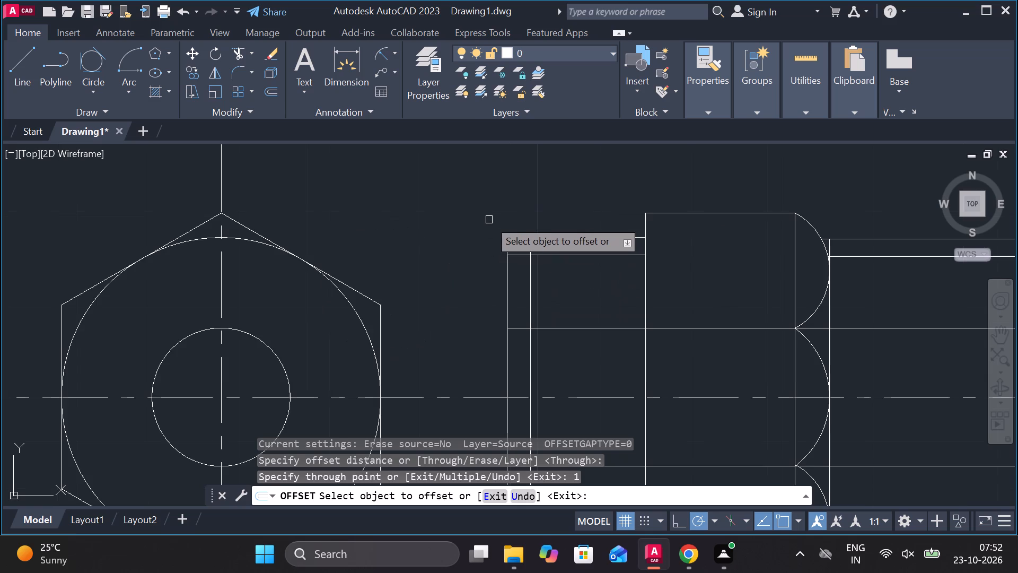
key(Escape)
Draw chamfer diagonals at the left end's upper and lower corners, from the 0.75 lines on the end edge to the offset line's ends.
key(l)
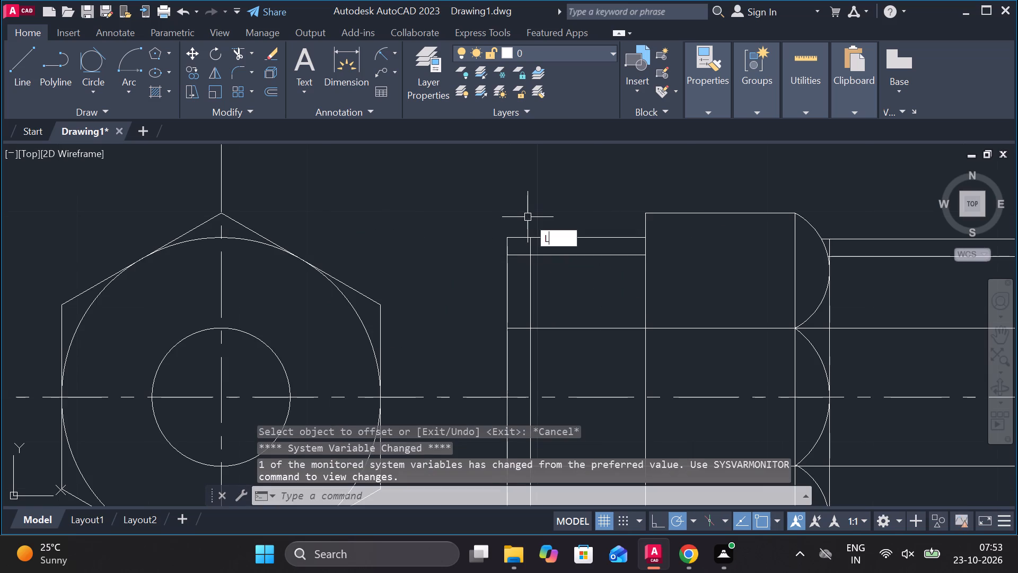
key(Return)
click(505, 255)
click(531, 232)
key(Escape)
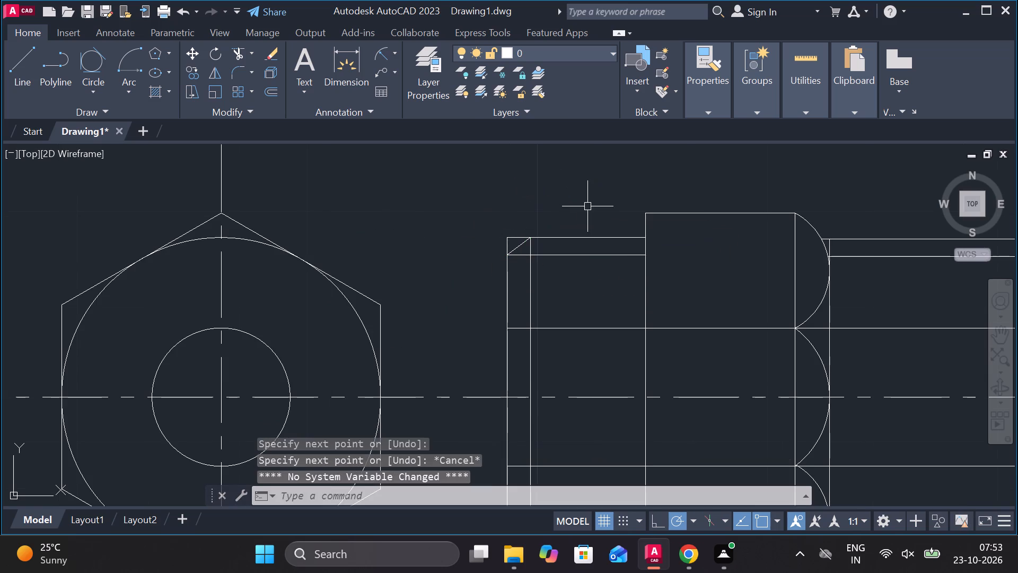
scroll(569, 278, down, 1)
middle_drag(559, 362, 549, 334)
key(space)
click(519, 415)
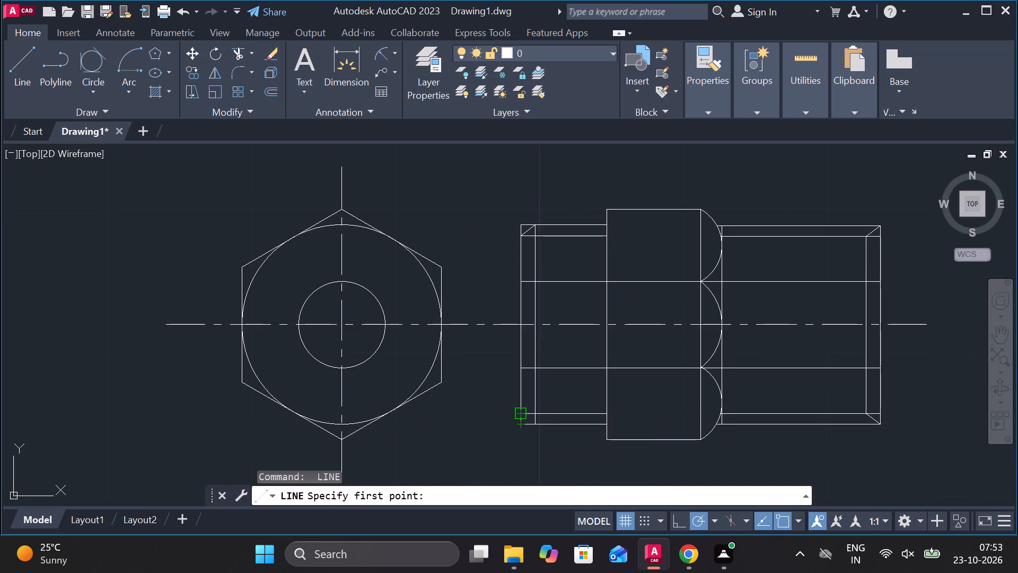
click(536, 420)
key(Escape)
Trim the left end's upper and lower corner pieces outside the chamfer diagonals.
text(TR)
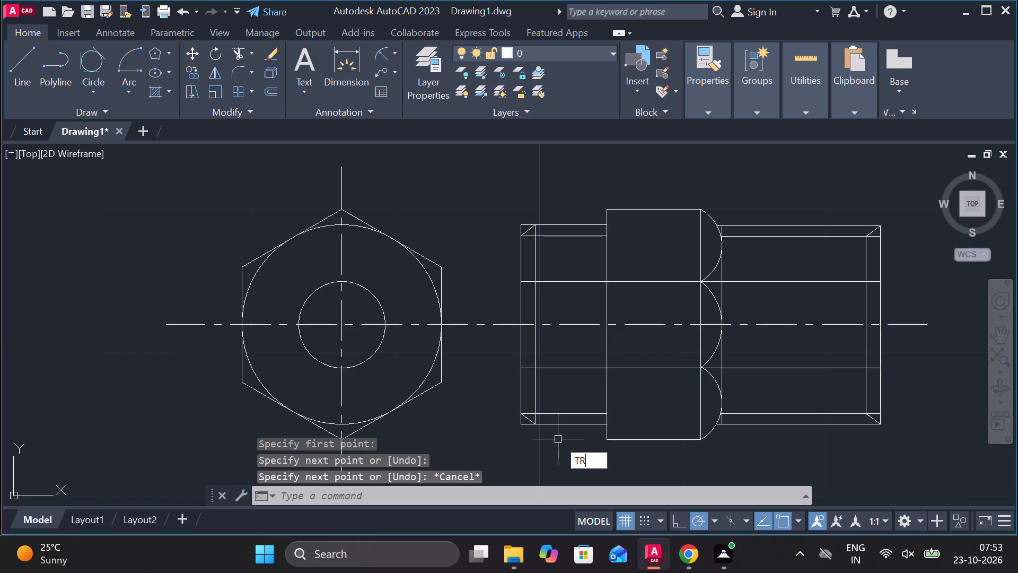
key(space)
click(519, 428)
click(519, 421)
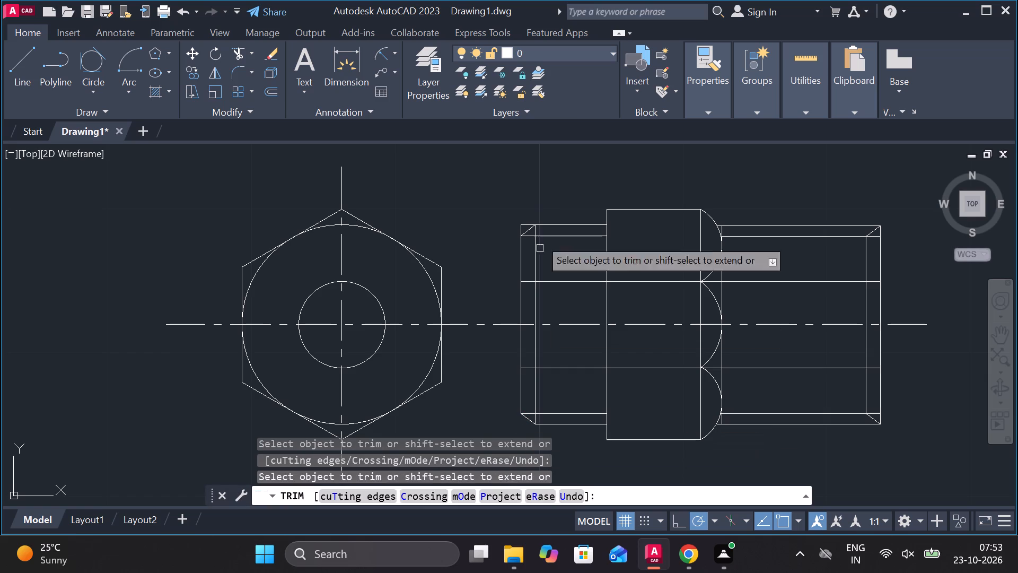
click(523, 221)
click(523, 227)
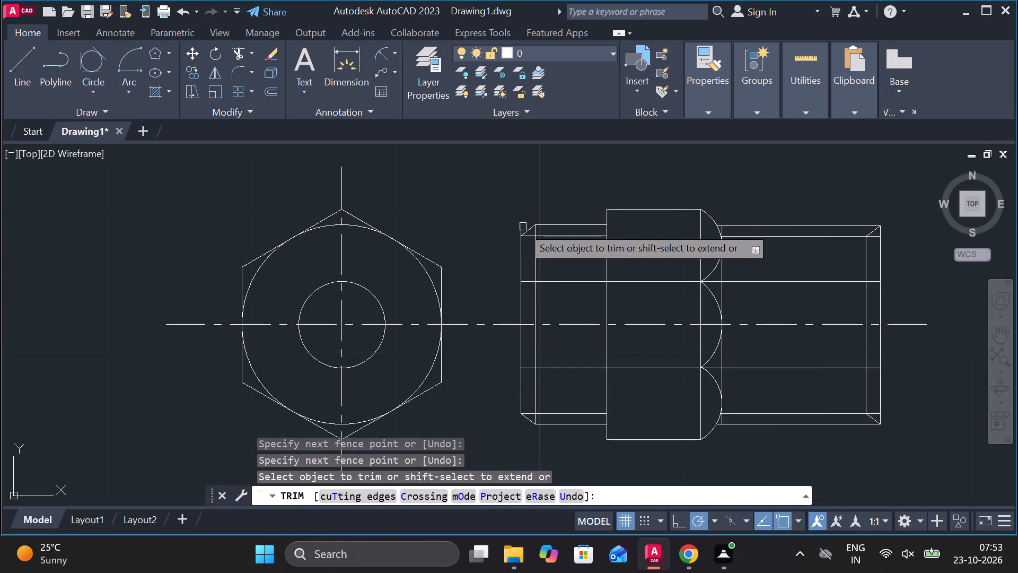
click(523, 227)
click(519, 227)
scroll(786, 288, down, 1)
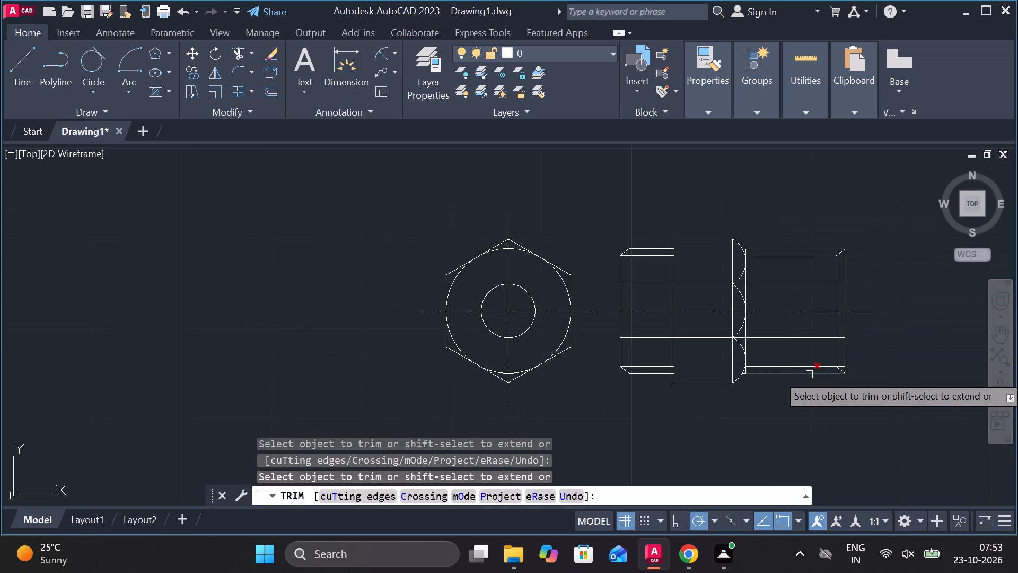
middle_drag(794, 375, 637, 374)
scroll(626, 376, down, 1)
scroll(648, 245, up, 2)
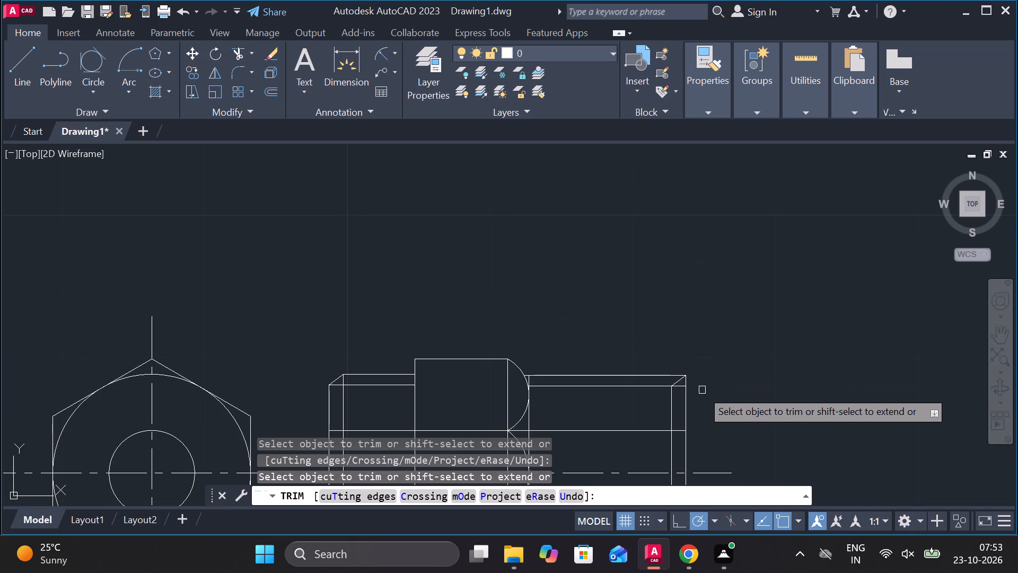
scroll(695, 386, up, 1)
middle_drag(695, 386, 670, 299)
key(Escape)
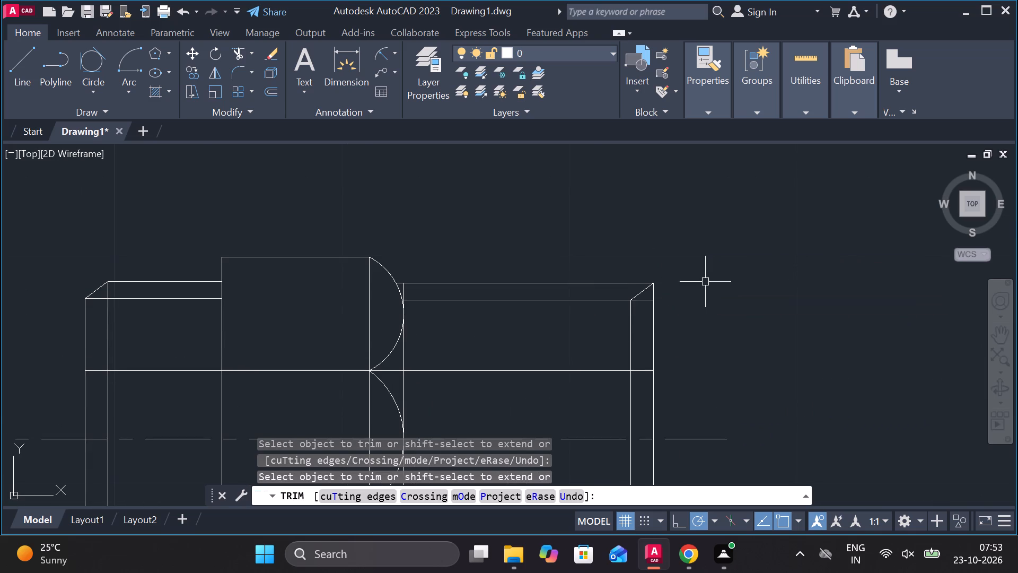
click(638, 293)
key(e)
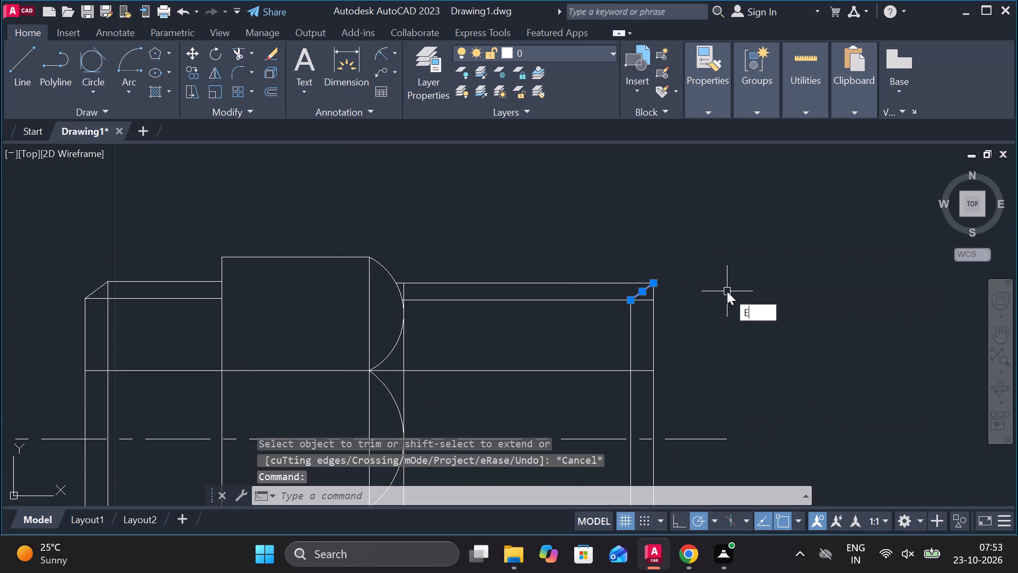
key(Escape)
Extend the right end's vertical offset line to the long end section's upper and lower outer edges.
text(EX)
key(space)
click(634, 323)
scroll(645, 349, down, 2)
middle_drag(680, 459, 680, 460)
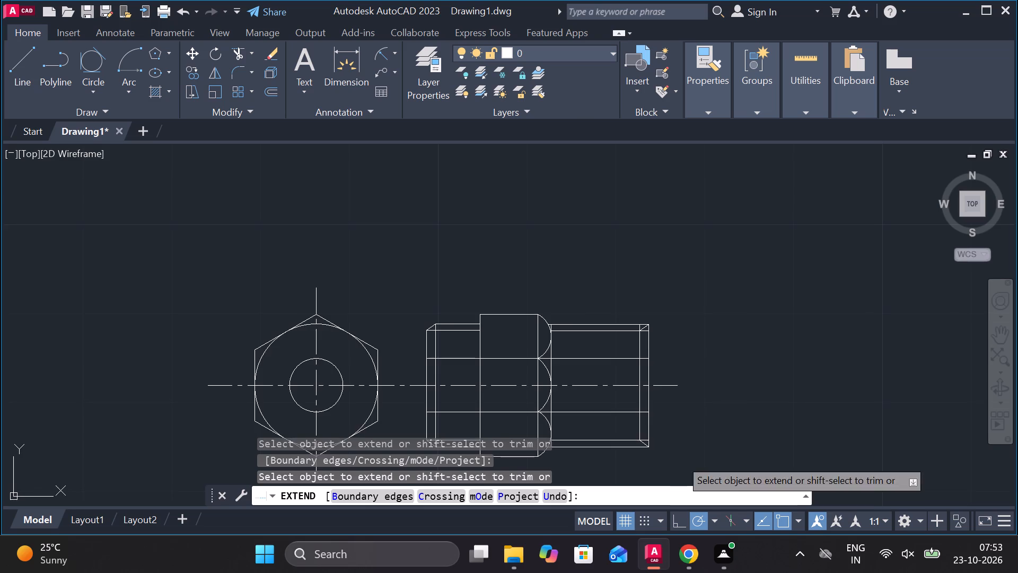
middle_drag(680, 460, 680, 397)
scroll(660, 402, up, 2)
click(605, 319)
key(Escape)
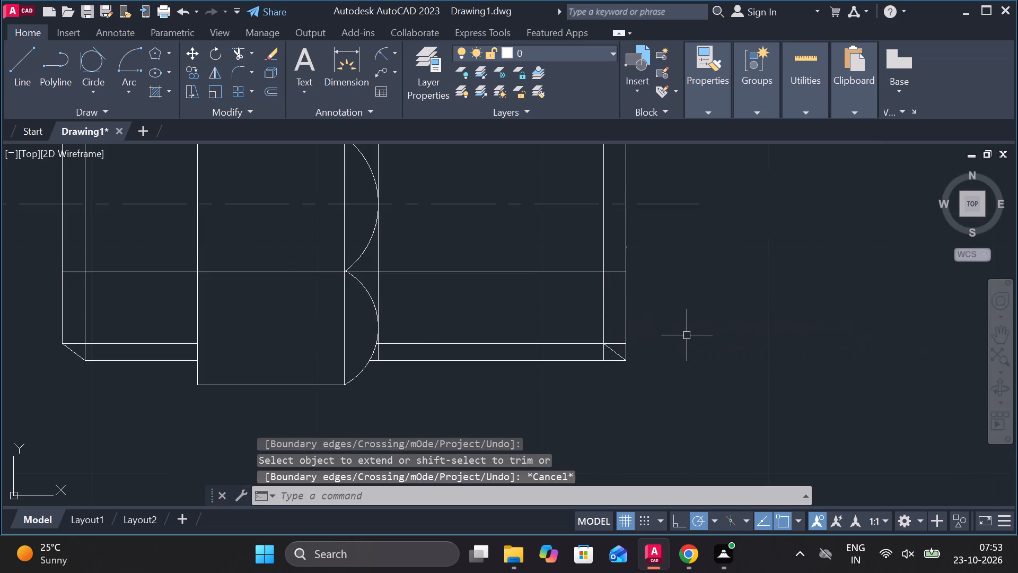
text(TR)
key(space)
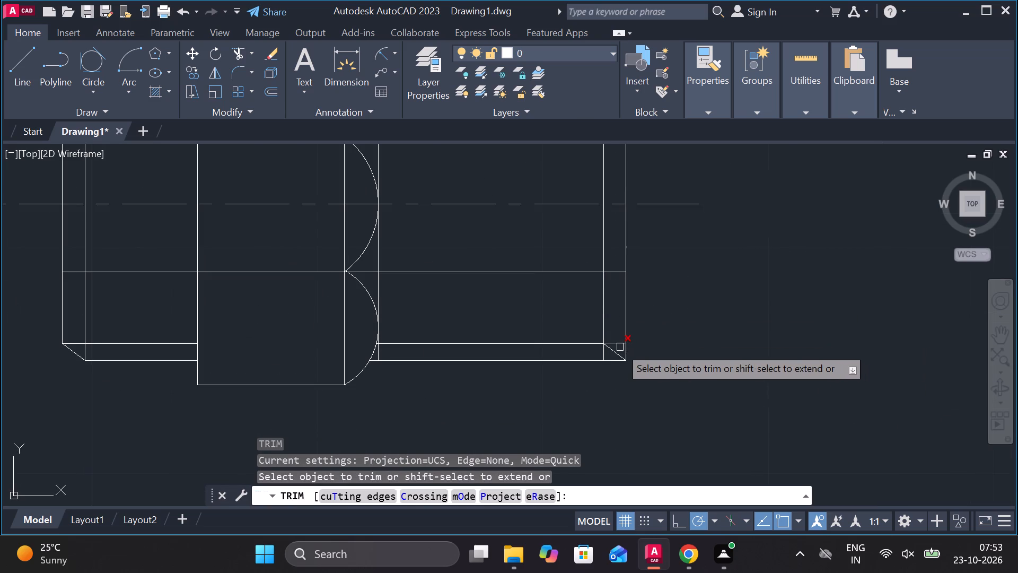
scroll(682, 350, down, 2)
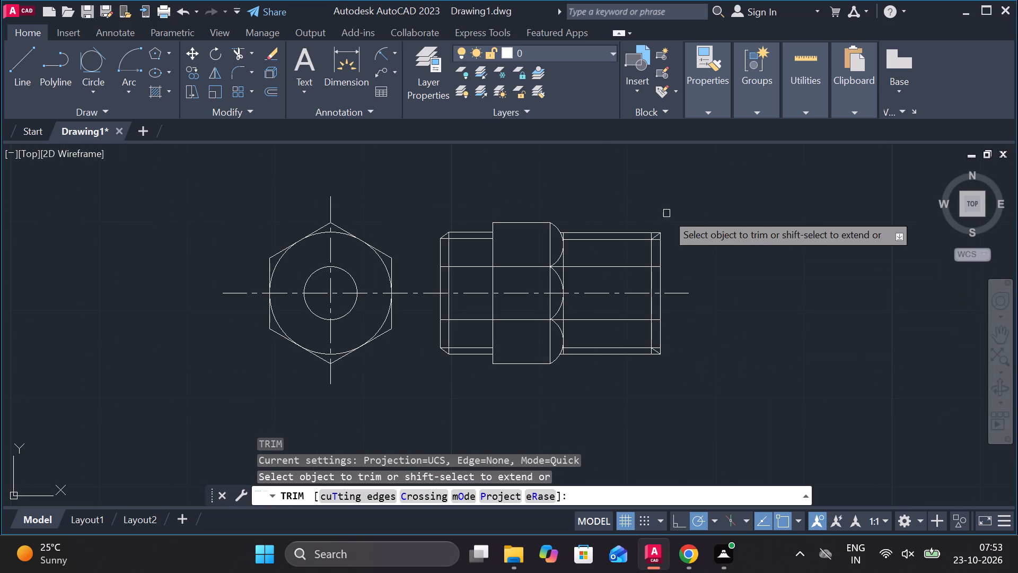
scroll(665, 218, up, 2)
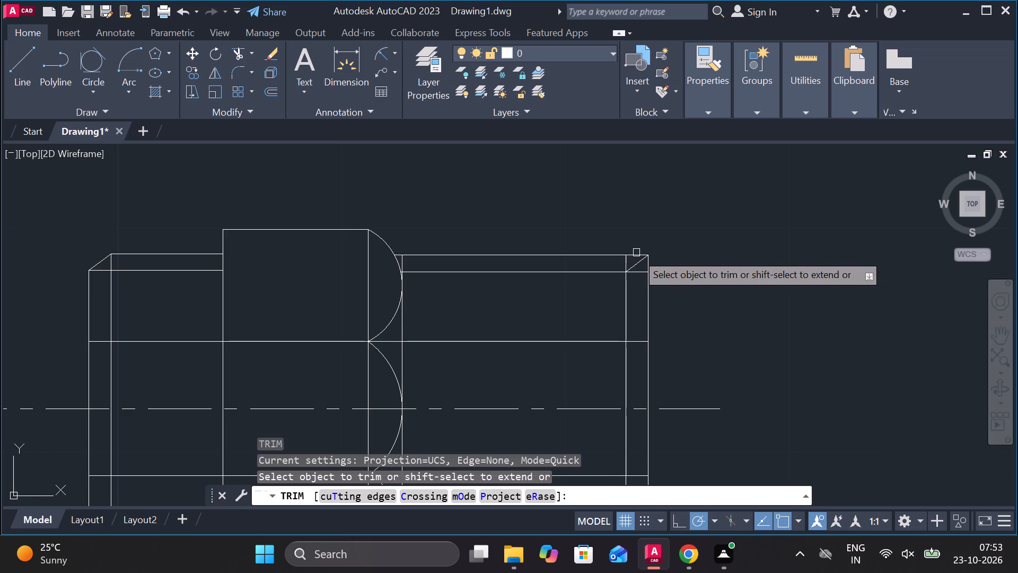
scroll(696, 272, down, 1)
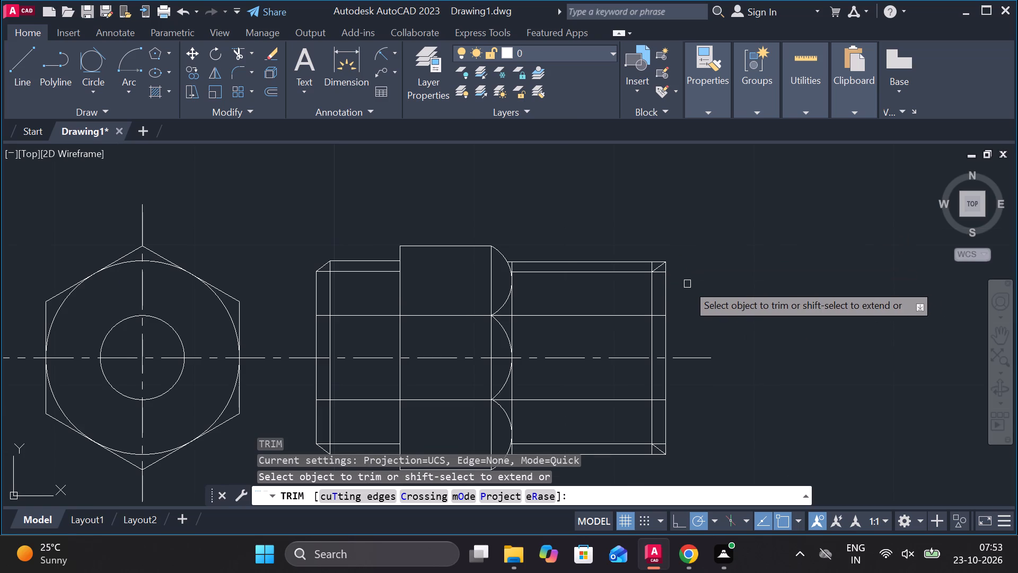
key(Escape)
Erase the two chamfer diagonals at the right end's upper and lower corners of the side view.
scroll(682, 275, up, 2)
click(617, 259)
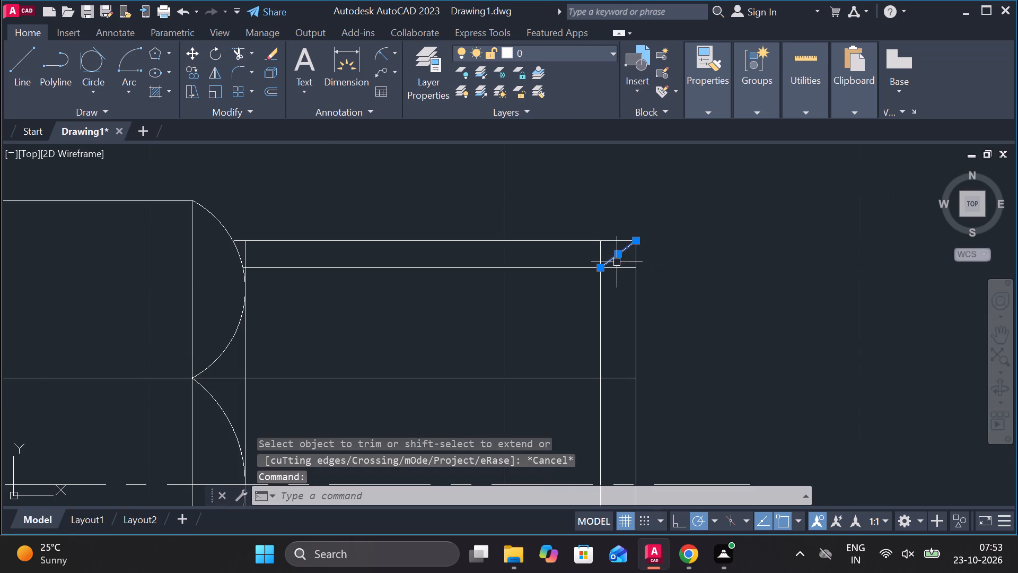
scroll(619, 265, down, 3)
scroll(622, 367, up, 2)
click(619, 408)
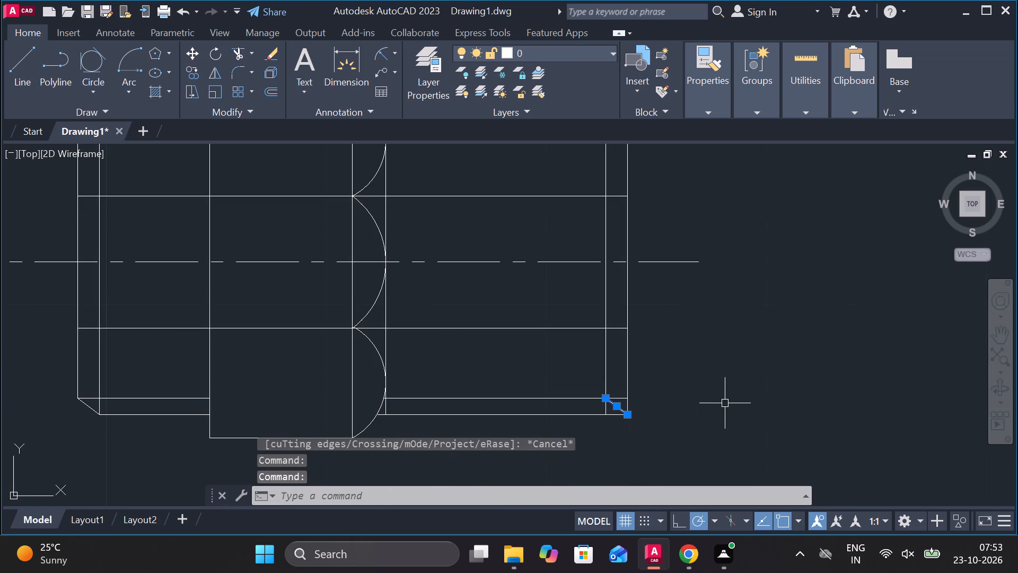
text(E)
key(space)
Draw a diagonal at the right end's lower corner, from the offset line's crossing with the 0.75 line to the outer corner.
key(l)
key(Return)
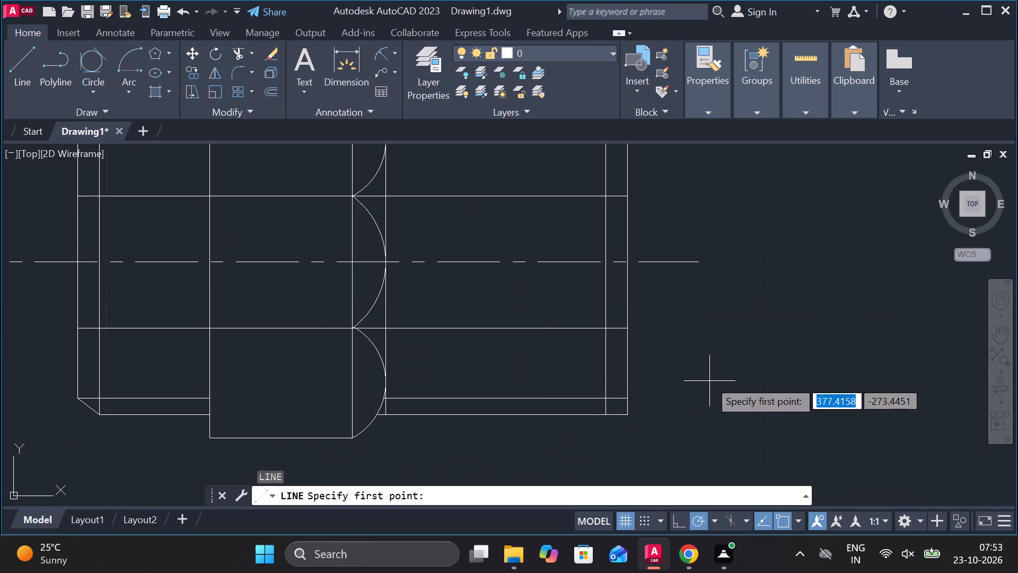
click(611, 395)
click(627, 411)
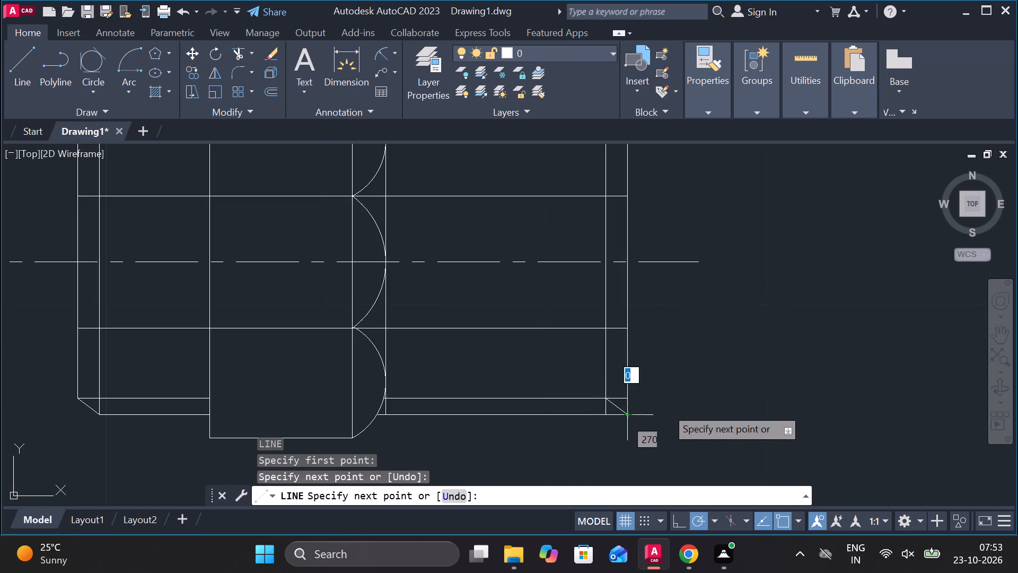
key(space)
Draw the right end's upper chamfer diagonal from the offset line's top end to the 0.75 line on the end edge.
scroll(738, 361, down, 2)
middle_drag(738, 359, 742, 374)
scroll(718, 314, up, 3)
key(space)
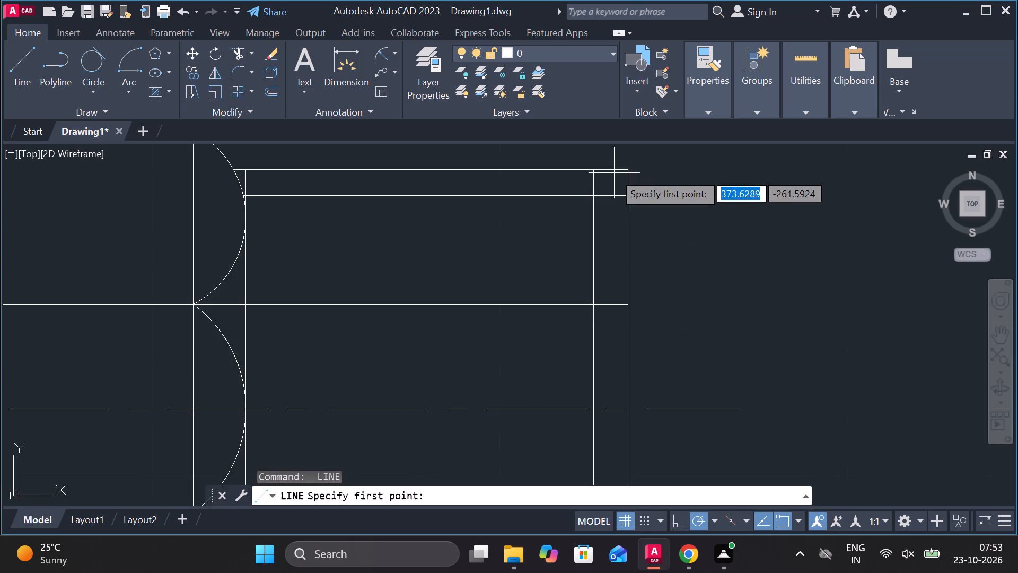
click(605, 170)
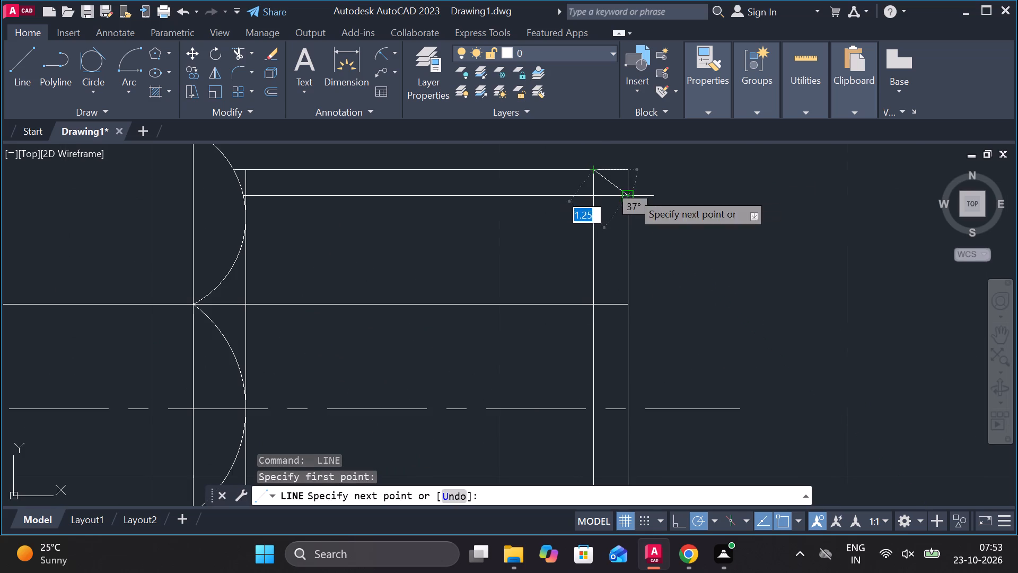
click(632, 193)
scroll(732, 214, down, 2)
key(Escape)
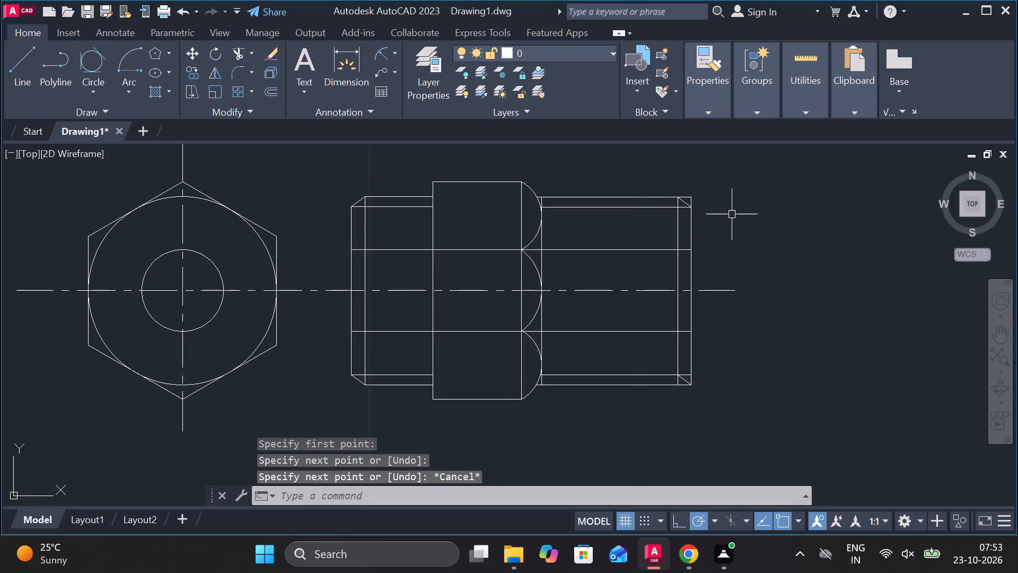
Trim the piece of the right end edge above the upper chamfer diagonal.
text(TR)
key(space)
click(689, 198)
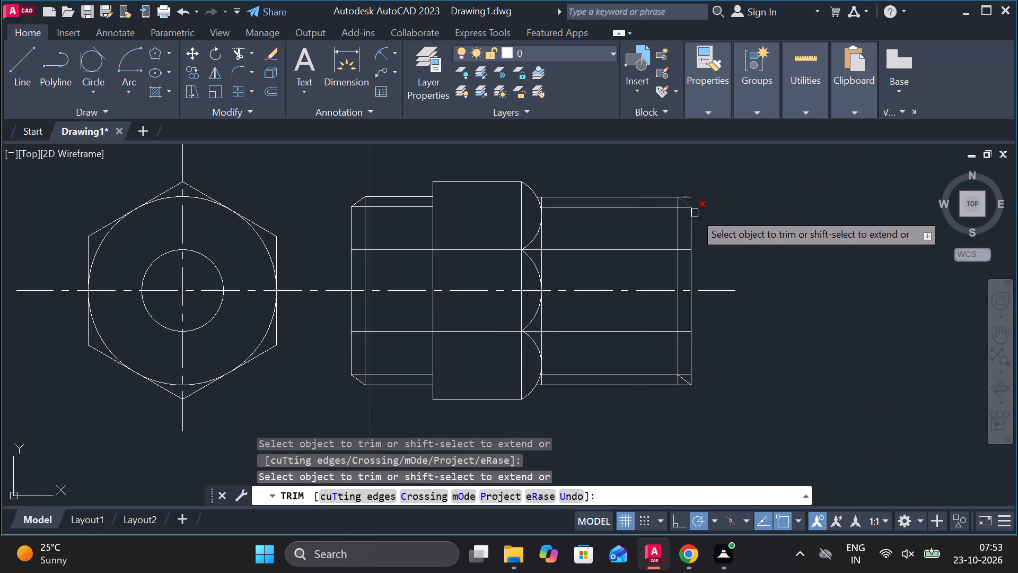
scroll(695, 388, up, 2)
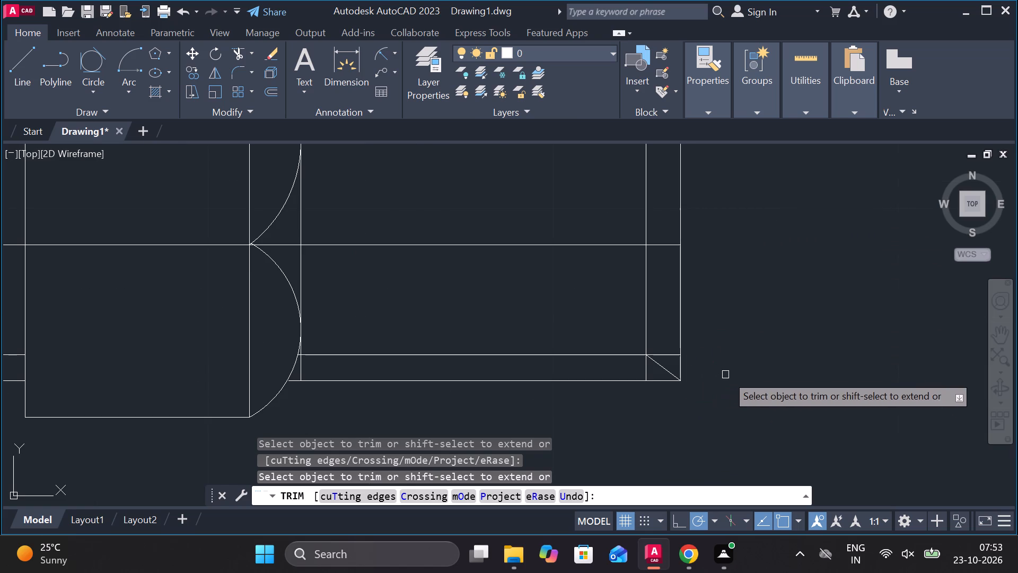
scroll(731, 375, down, 2)
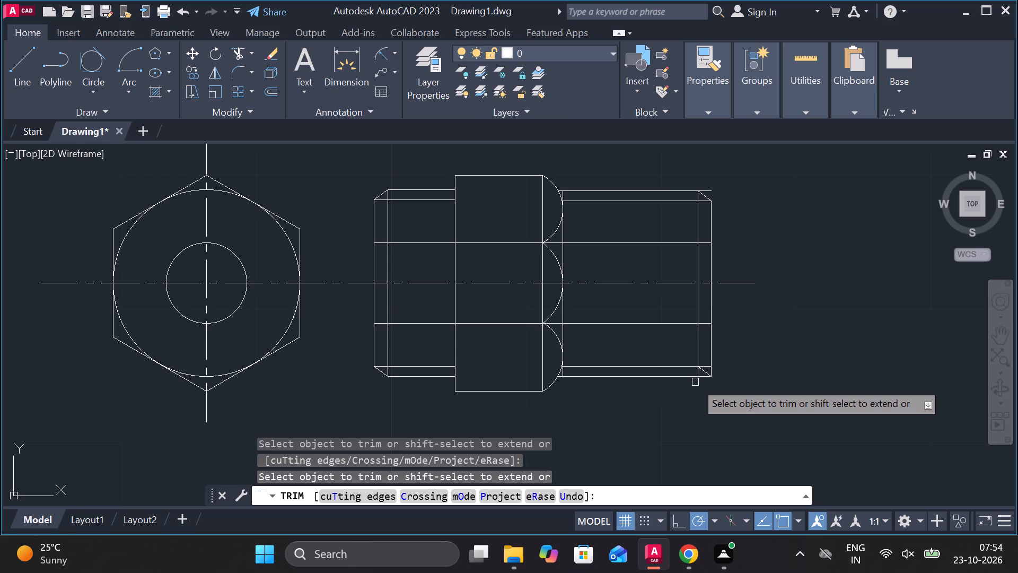
scroll(695, 382, up, 2)
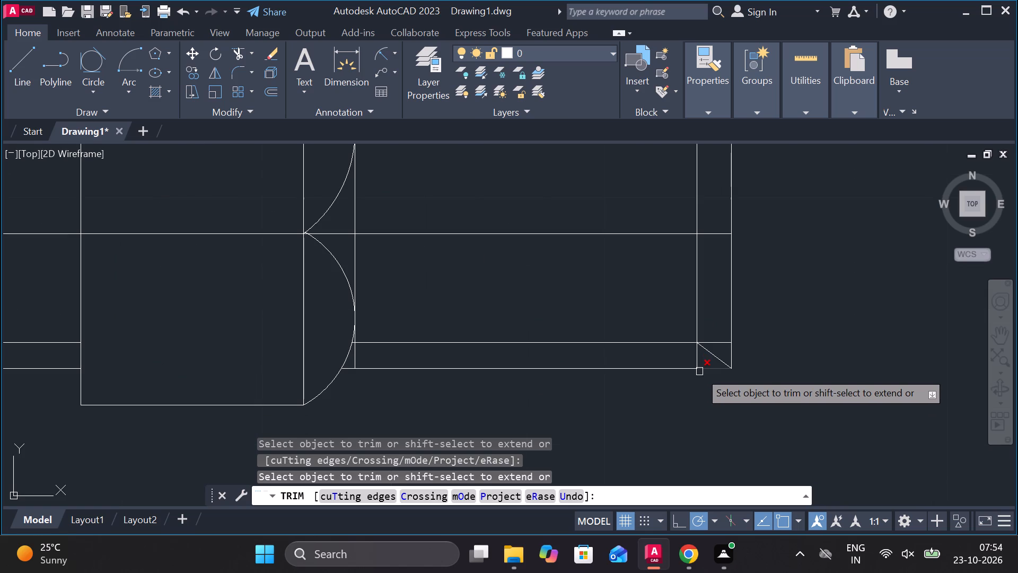
scroll(699, 371, down, 2)
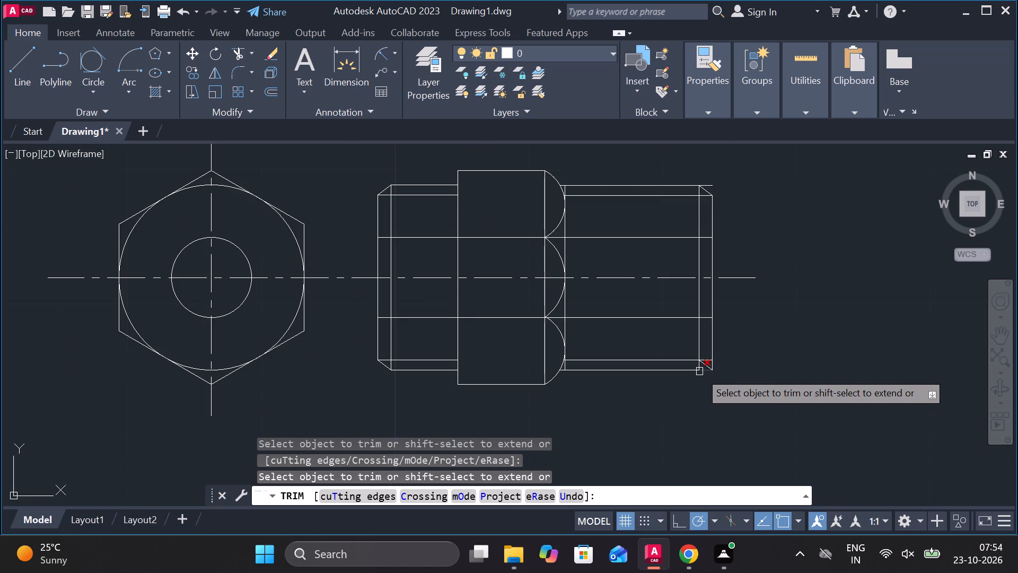
key(Escape)
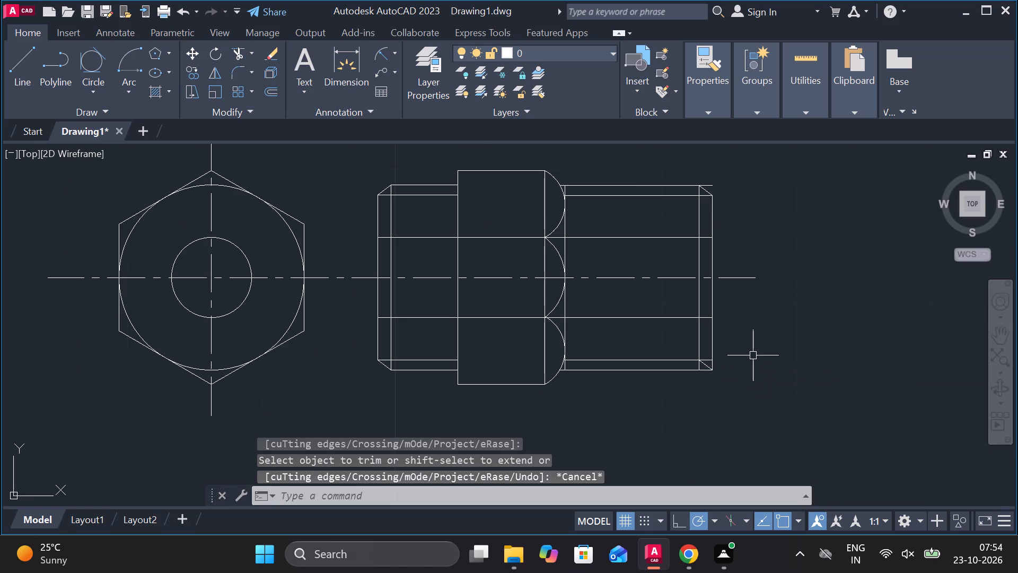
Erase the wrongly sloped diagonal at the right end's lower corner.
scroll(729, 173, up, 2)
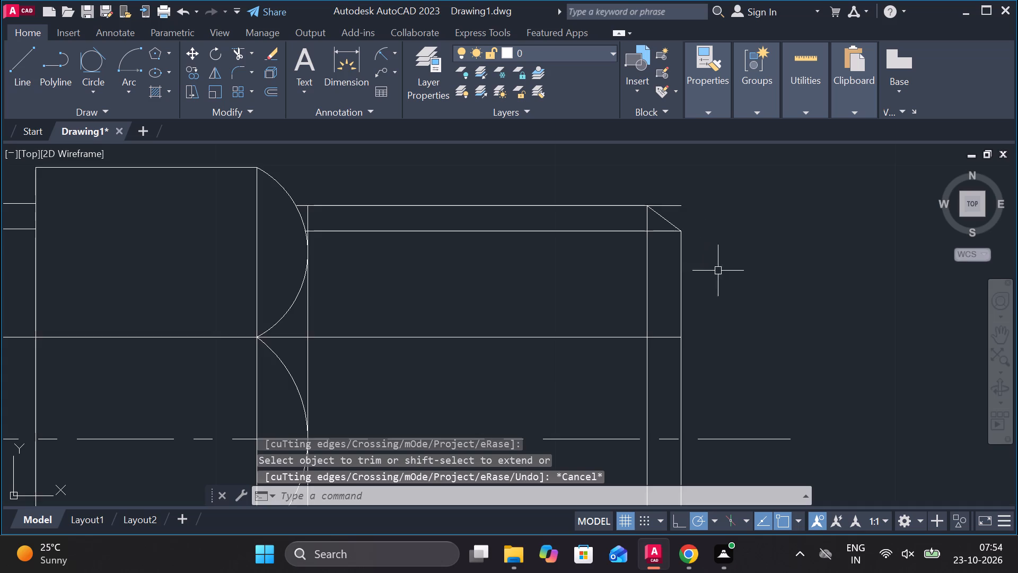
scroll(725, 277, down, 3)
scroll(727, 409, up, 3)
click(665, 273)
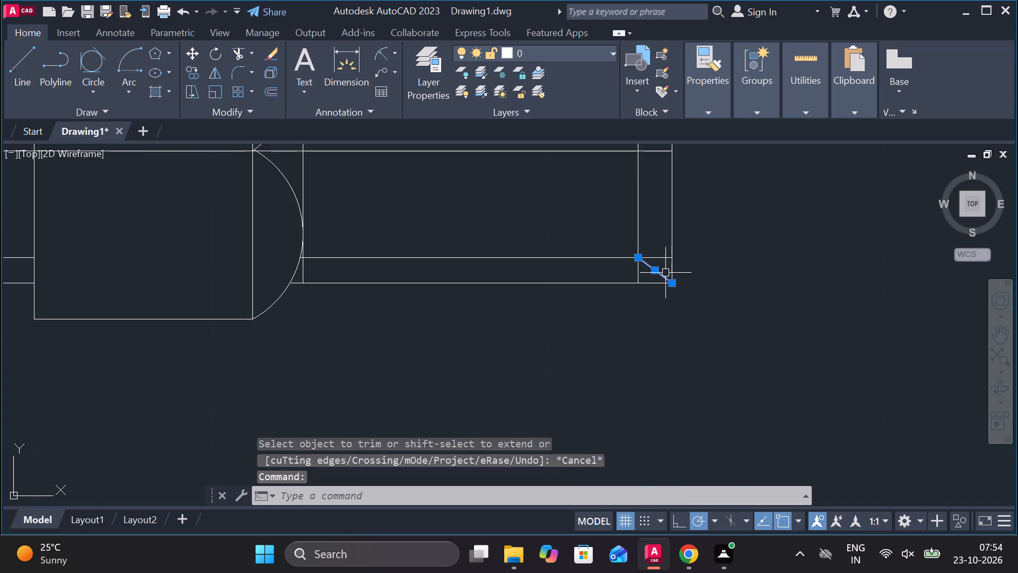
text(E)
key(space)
Trim the upper outer edge's piece projecting beyond the right end's upper chamfer diagonal.
scroll(767, 311, down, 3)
middle_drag(767, 310, 750, 358)
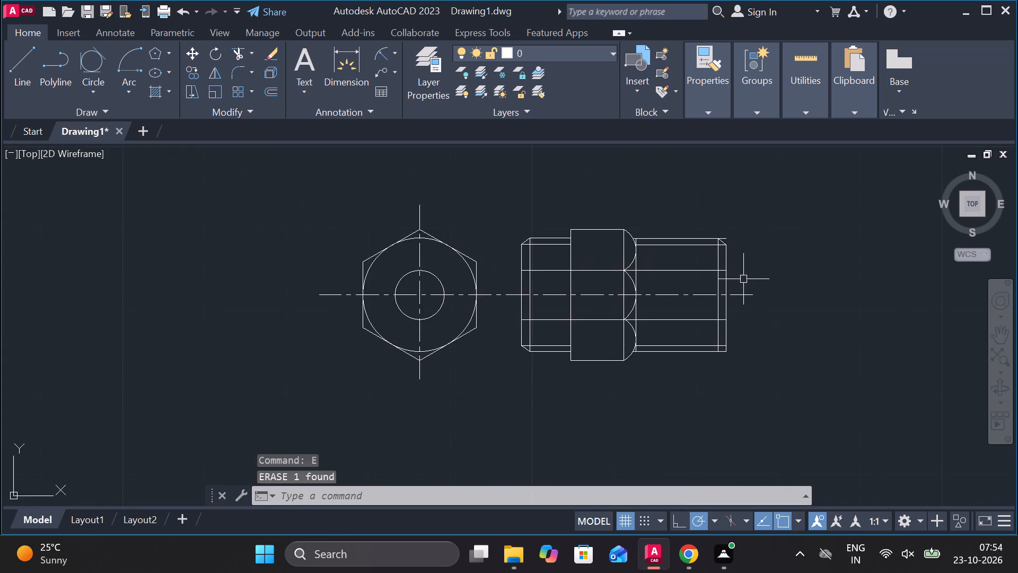
scroll(743, 254, up, 3)
text(TR)
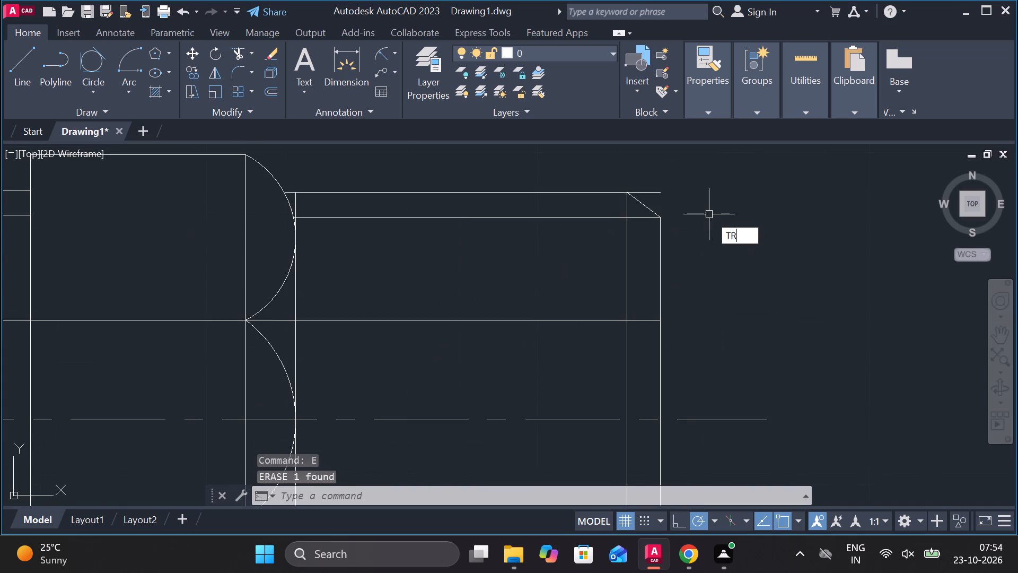
key(space)
click(654, 193)
scroll(697, 218, down, 2)
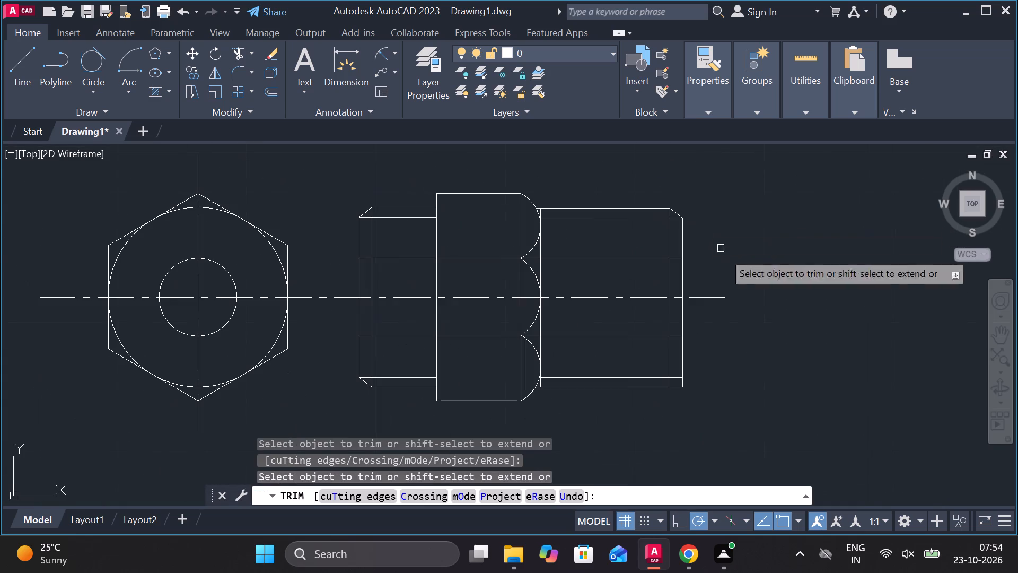
key(Escape)
Draw the right end's lower chamfer diagonal from the 0.75 line on the end edge to the offset line's bottom end.
middle_drag(726, 364, 717, 360)
scroll(723, 360, up, 1)
key(l)
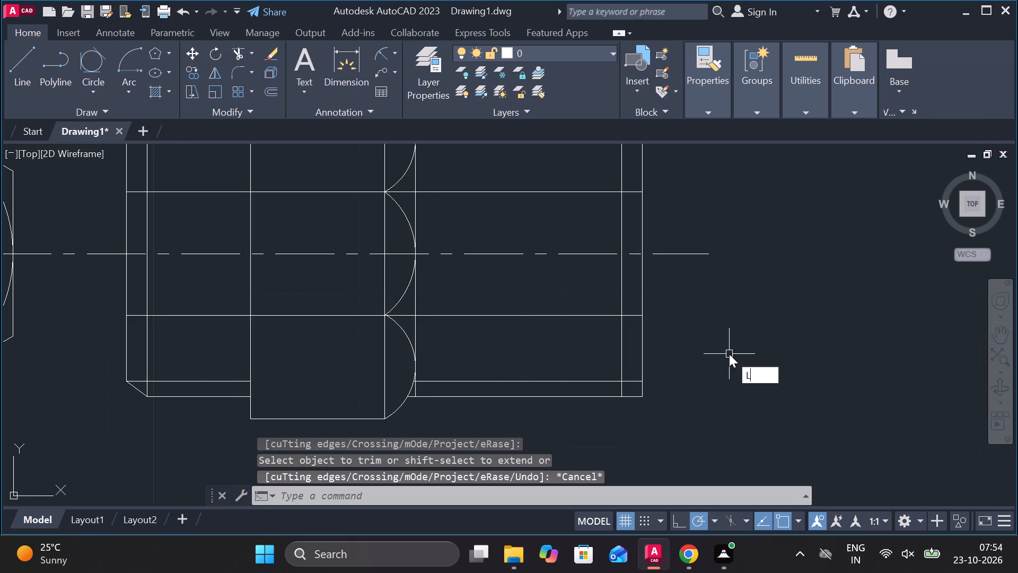
key(Return)
click(648, 371)
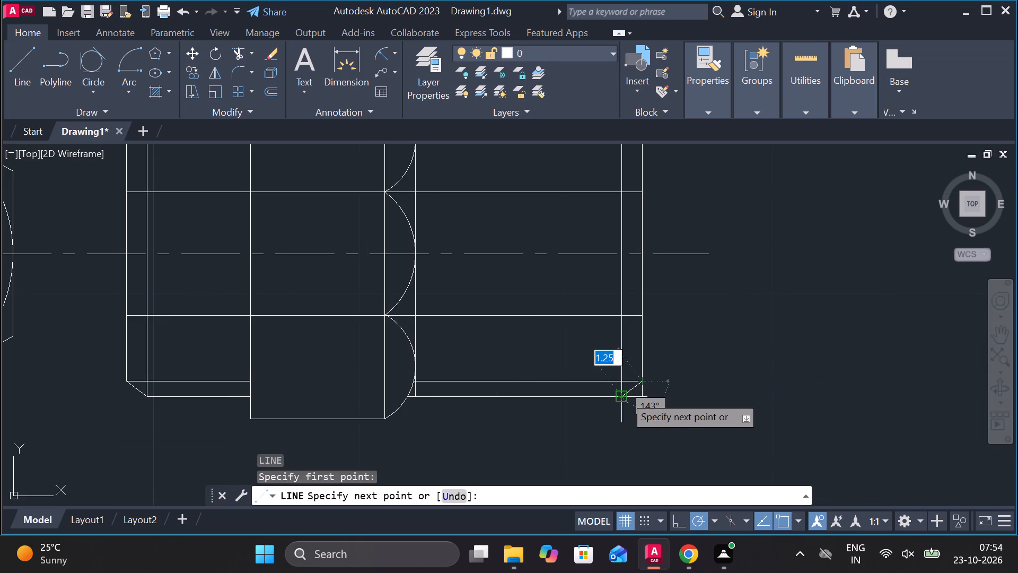
click(624, 395)
key(Escape)
Trim the right end's lower corner pieces outside the chamfer diagonal.
text(TR)
key(space)
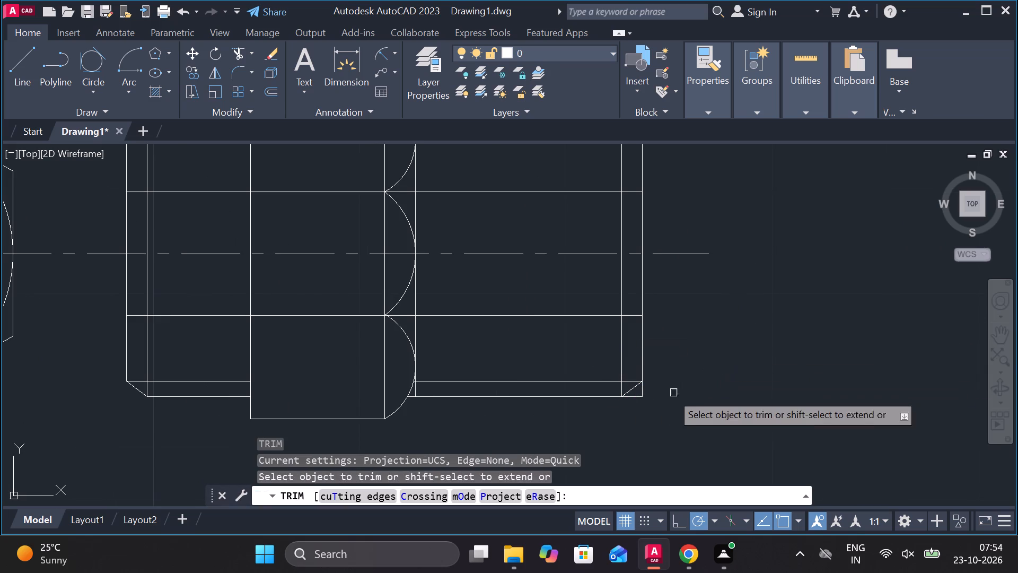
click(644, 396)
click(644, 396)
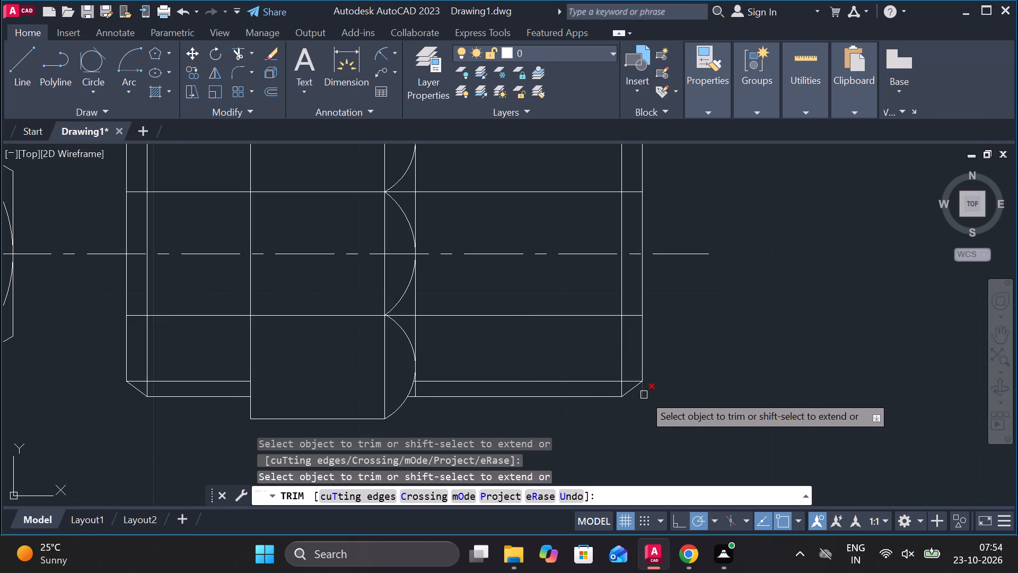
click(644, 395)
scroll(695, 366, down, 3)
key(Escape)
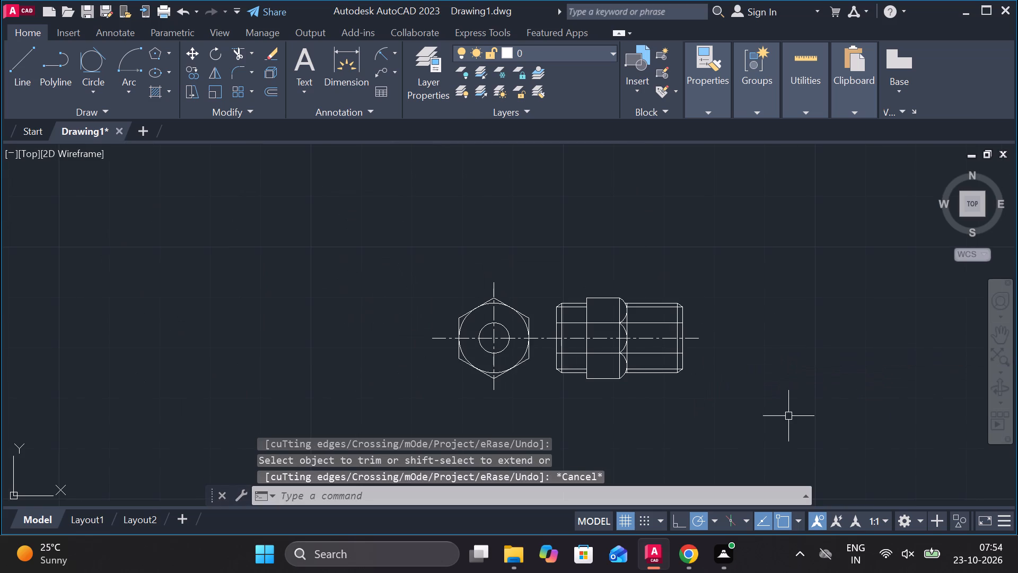
Add linear dimensions above the side view for the lengths of the short left section and the hexagonal middle section.
click(395, 57)
click(397, 90)
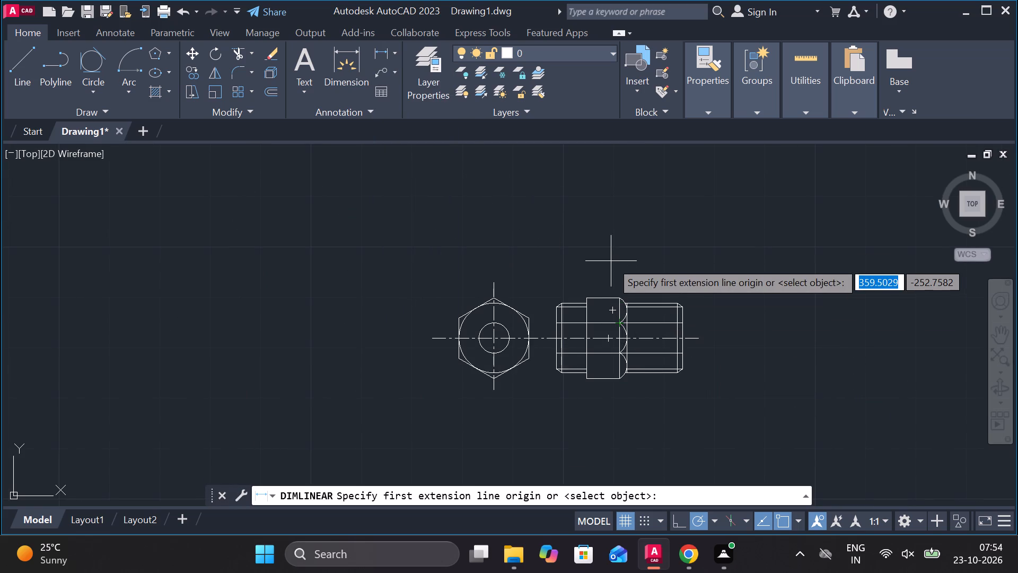
middle_drag(604, 261, 562, 230)
scroll(533, 240, up, 2)
click(481, 407)
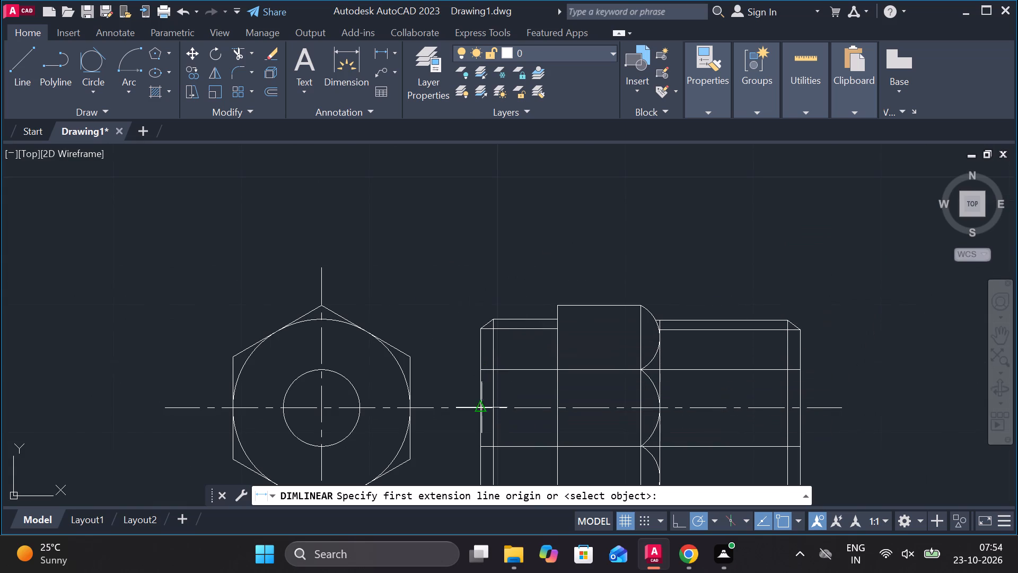
click(554, 413)
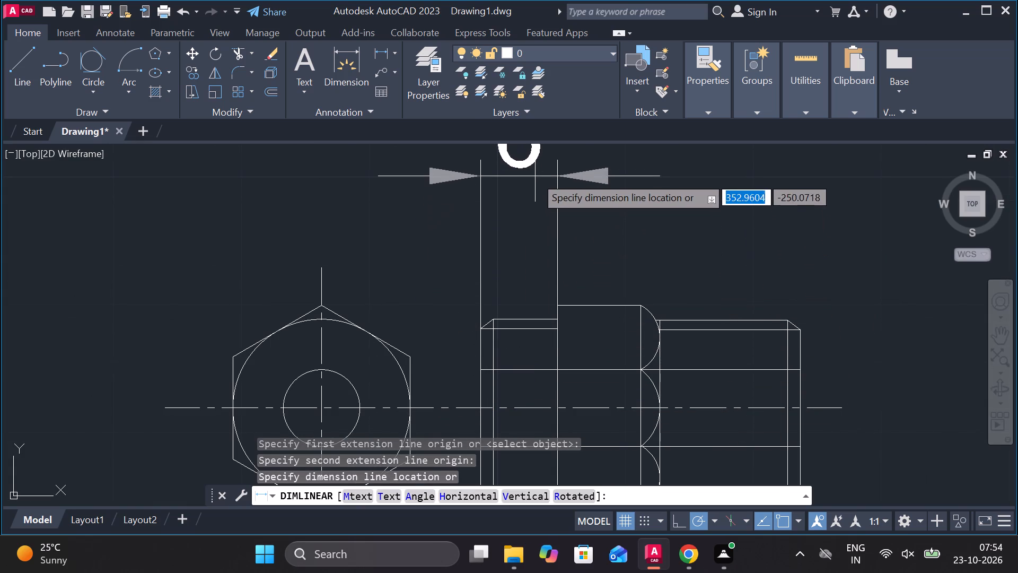
click(524, 270)
key(space)
click(552, 352)
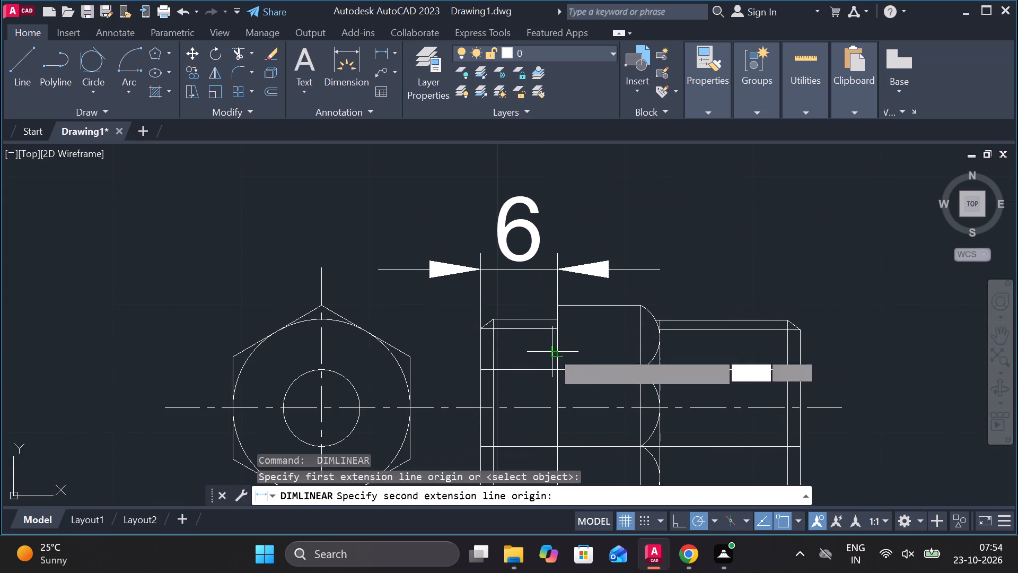
click(661, 359)
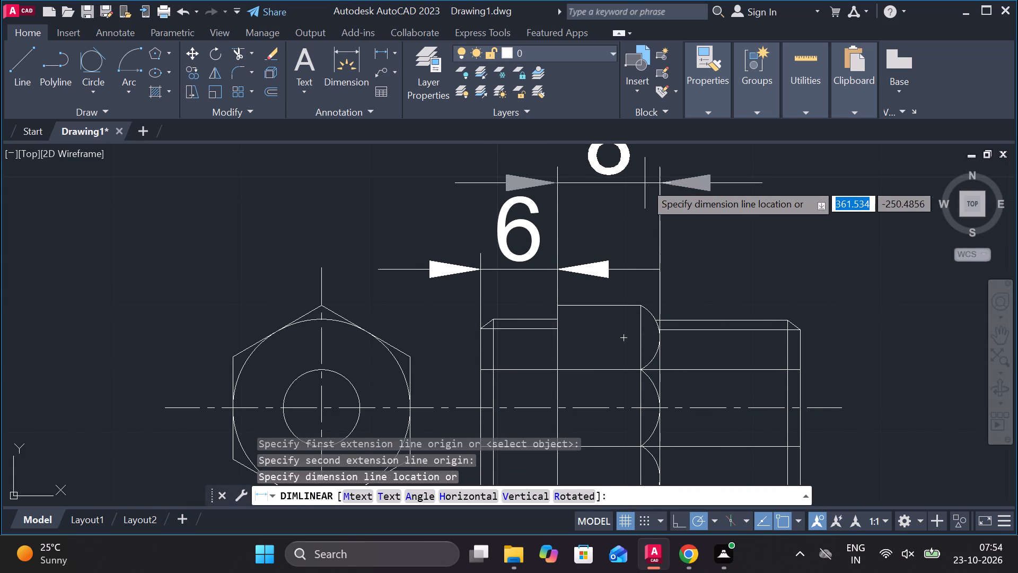
click(645, 179)
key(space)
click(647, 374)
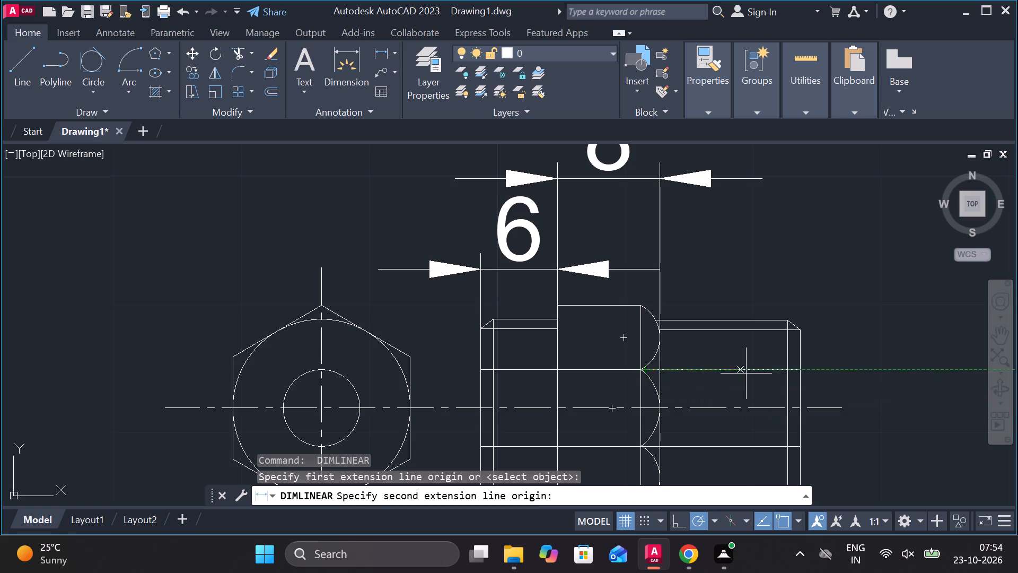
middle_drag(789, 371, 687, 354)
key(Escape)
Add a linear dimension for the long right section's length, placed above the other length dimensions.
key(space)
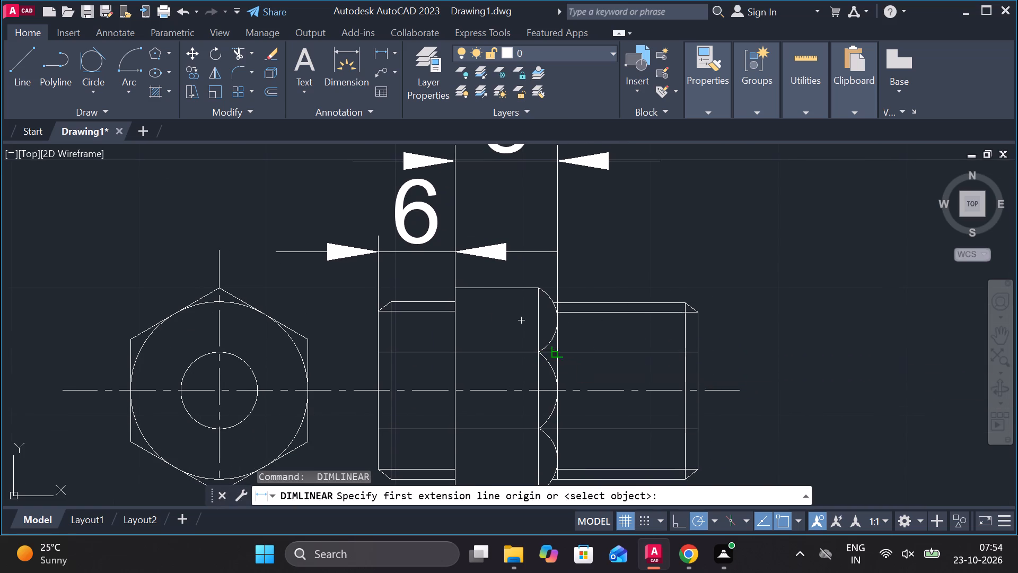
click(564, 349)
click(706, 352)
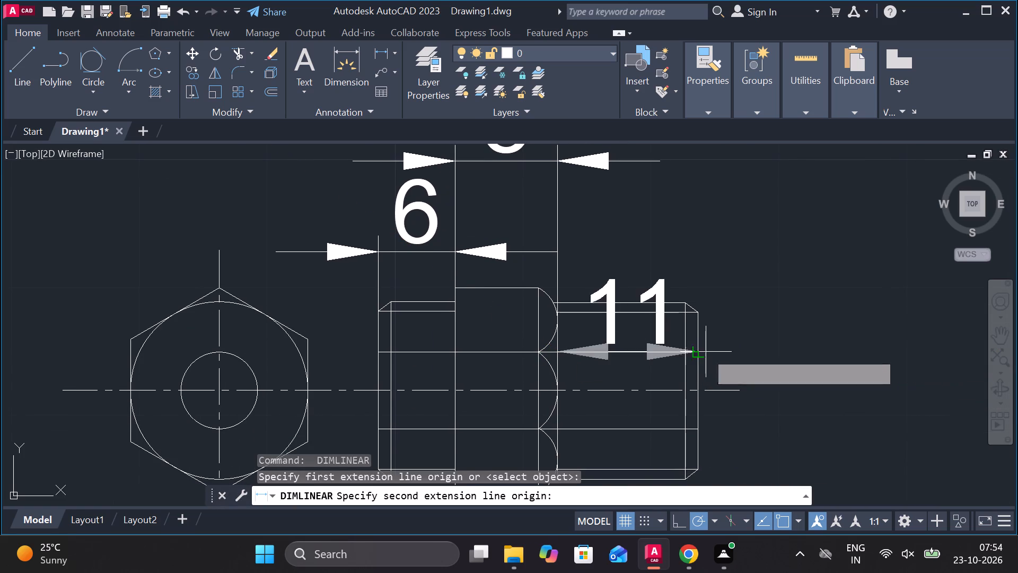
middle_drag(681, 259, 645, 392)
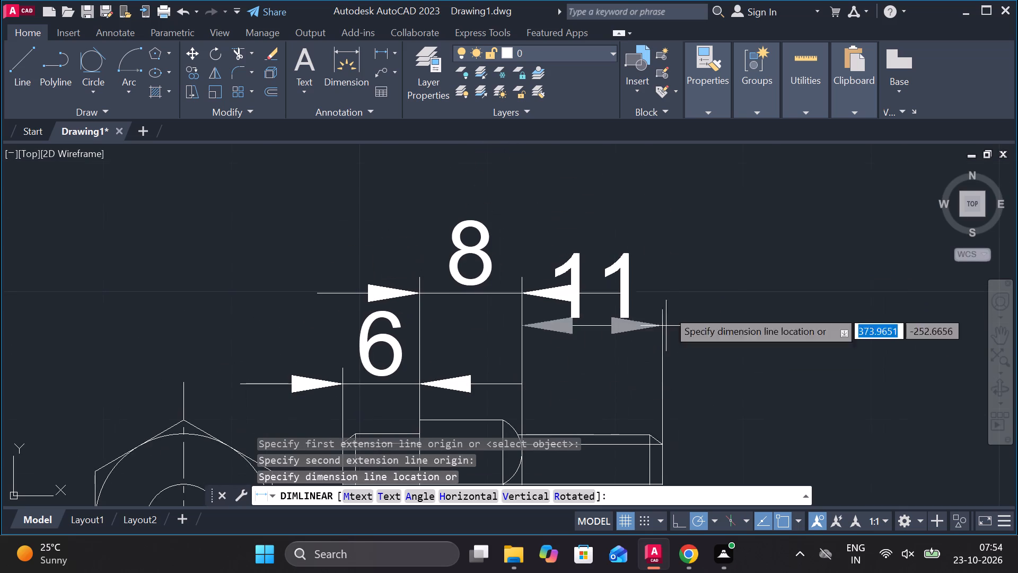
click(672, 211)
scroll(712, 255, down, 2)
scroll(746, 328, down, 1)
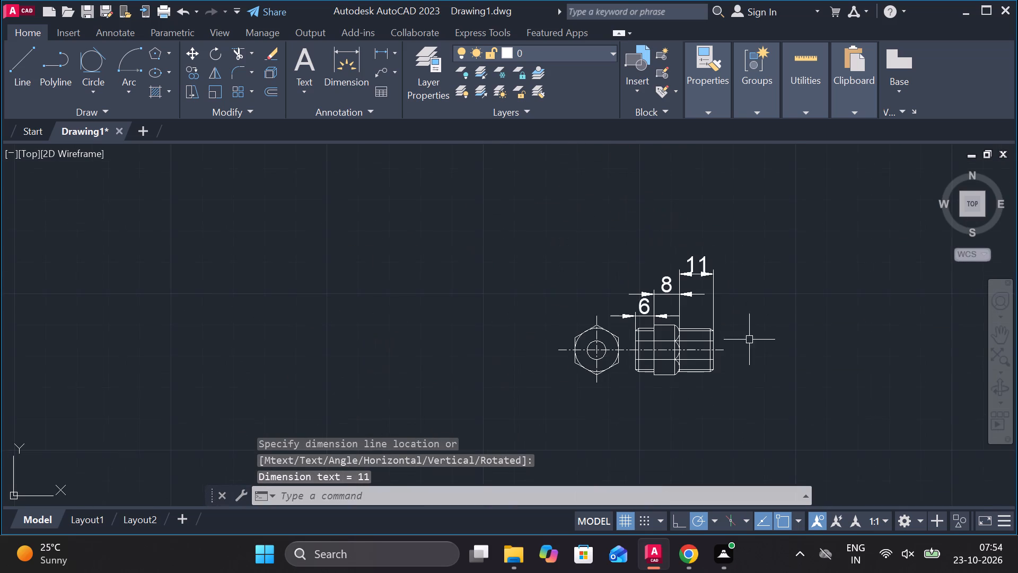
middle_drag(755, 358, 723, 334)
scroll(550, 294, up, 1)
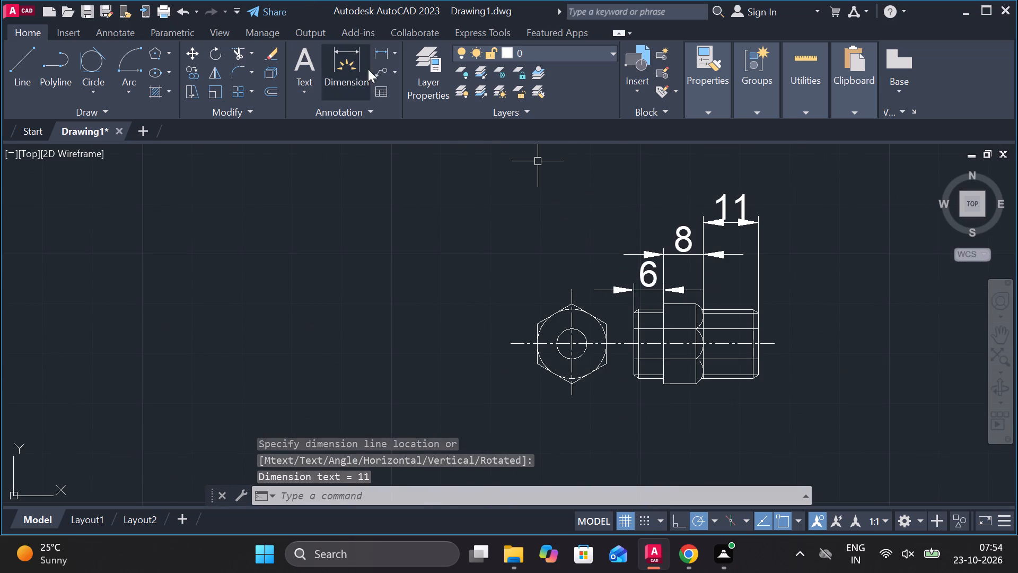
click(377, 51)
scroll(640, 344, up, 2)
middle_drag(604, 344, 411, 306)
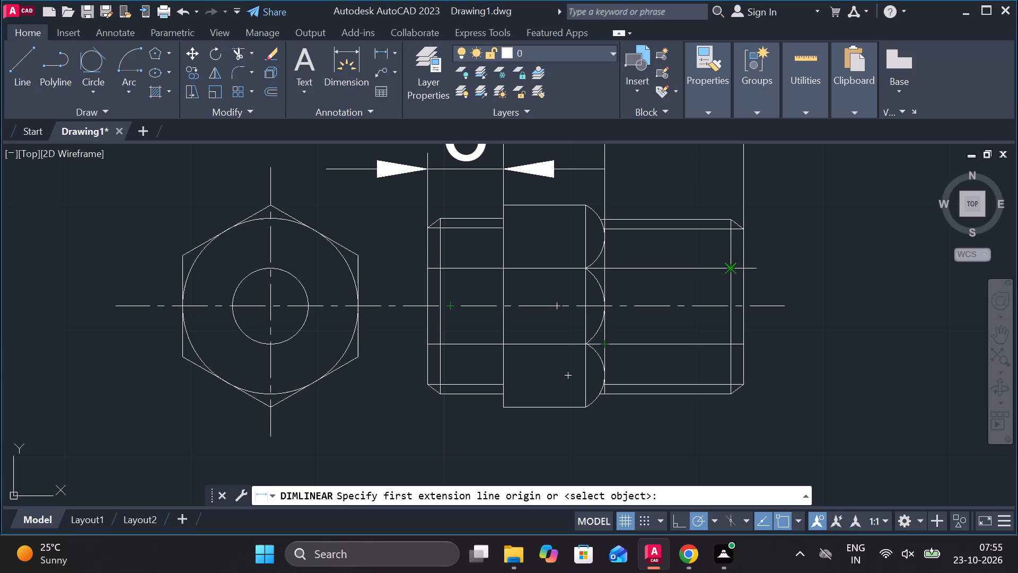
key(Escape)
Change the linetype of the side view's two full-length horizontal bore lines to DASHED.
click(679, 270)
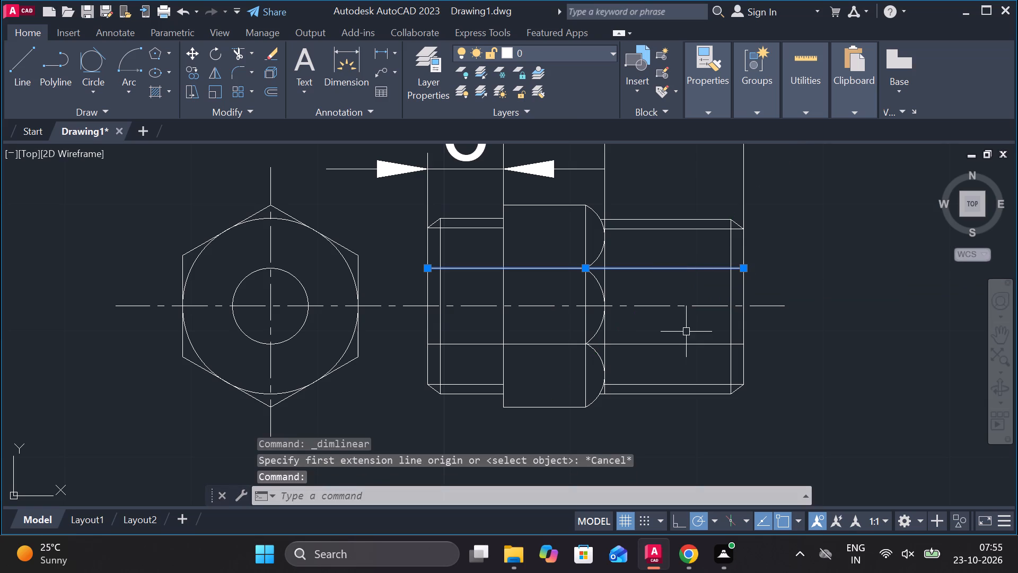
click(680, 342)
click(711, 114)
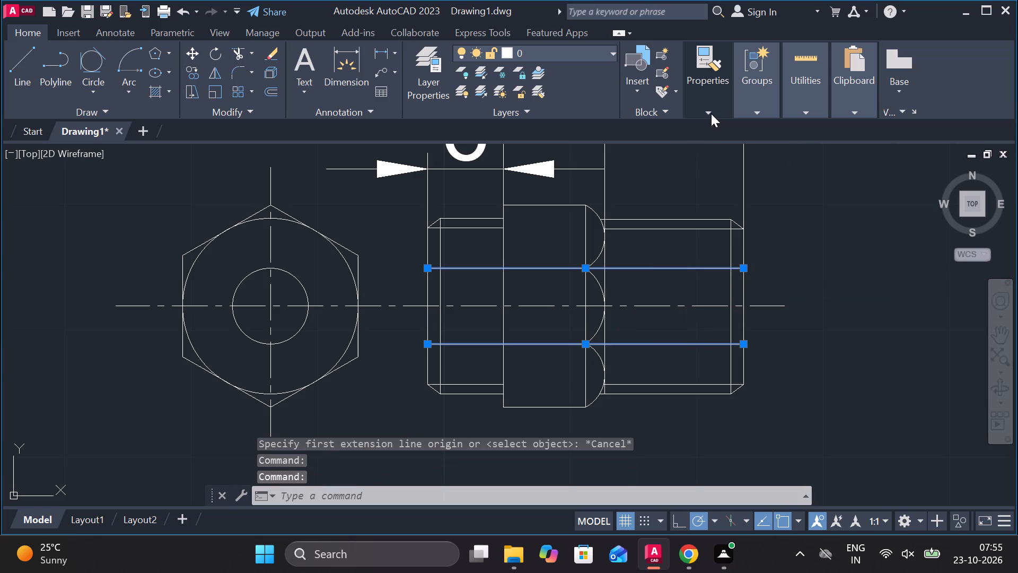
click(785, 176)
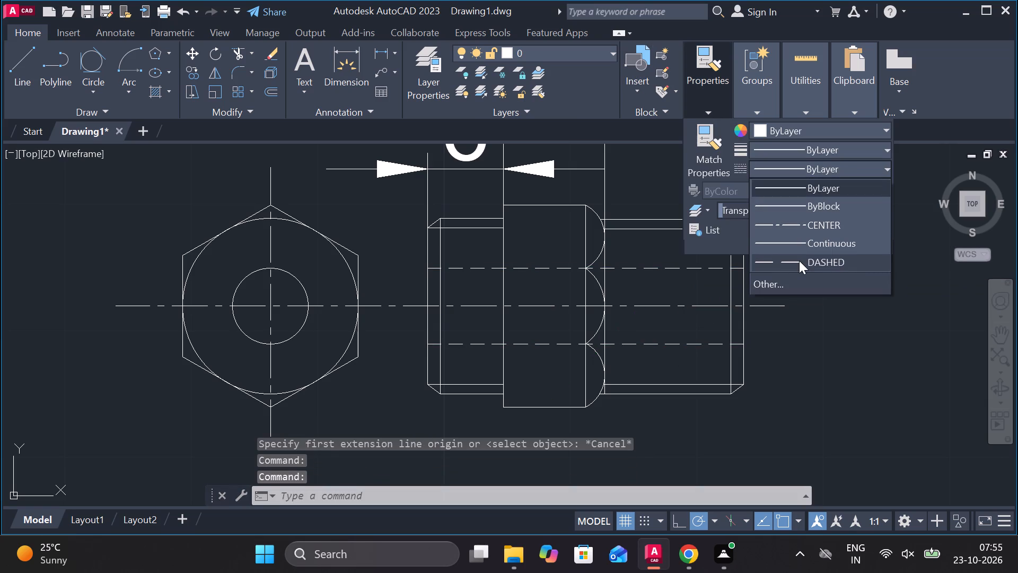
click(799, 261)
key(Escape)
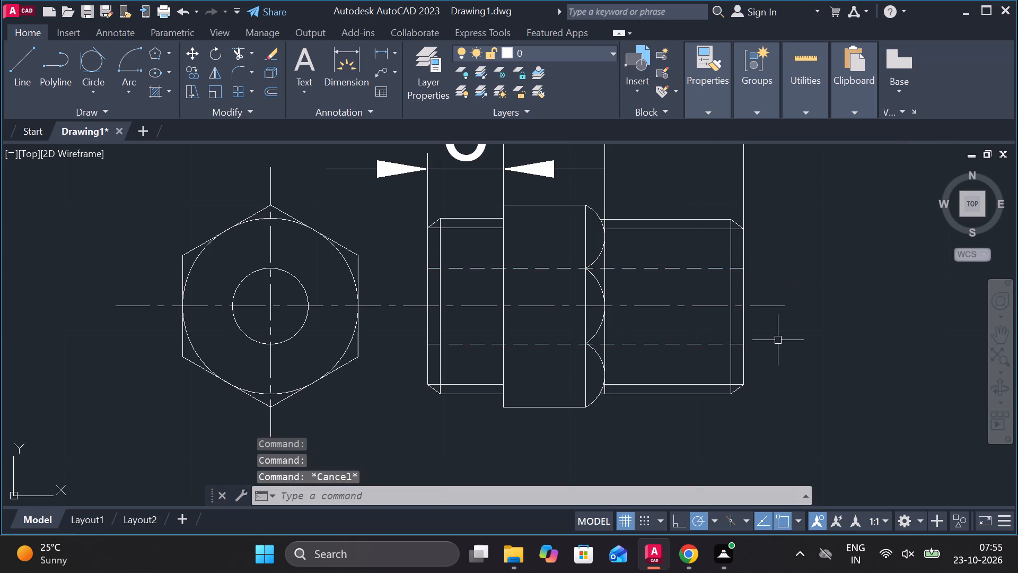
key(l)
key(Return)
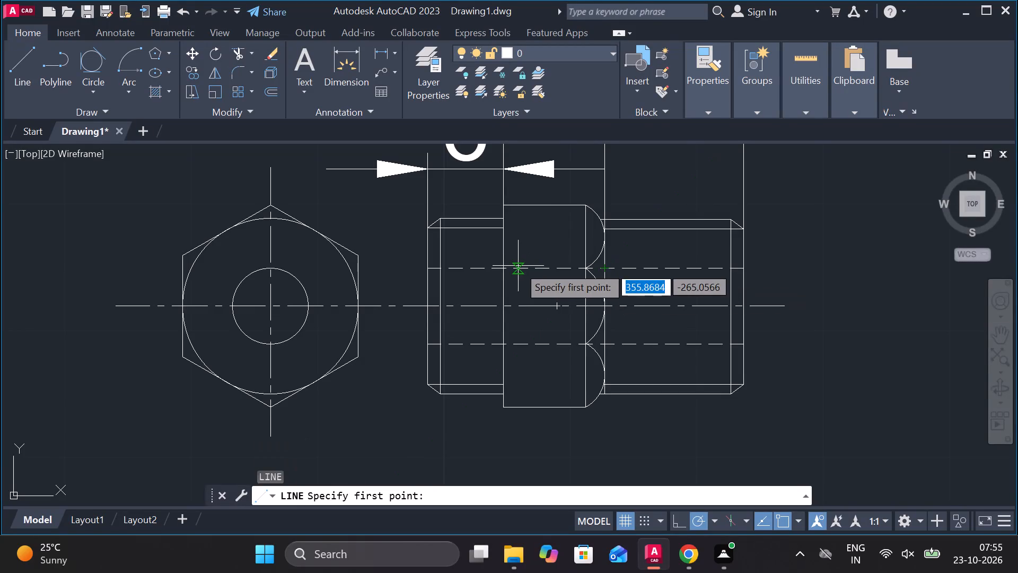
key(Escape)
Trim away the parts of both dashed bore lines that cross the hexagonal middle section.
text(TR)
key(space)
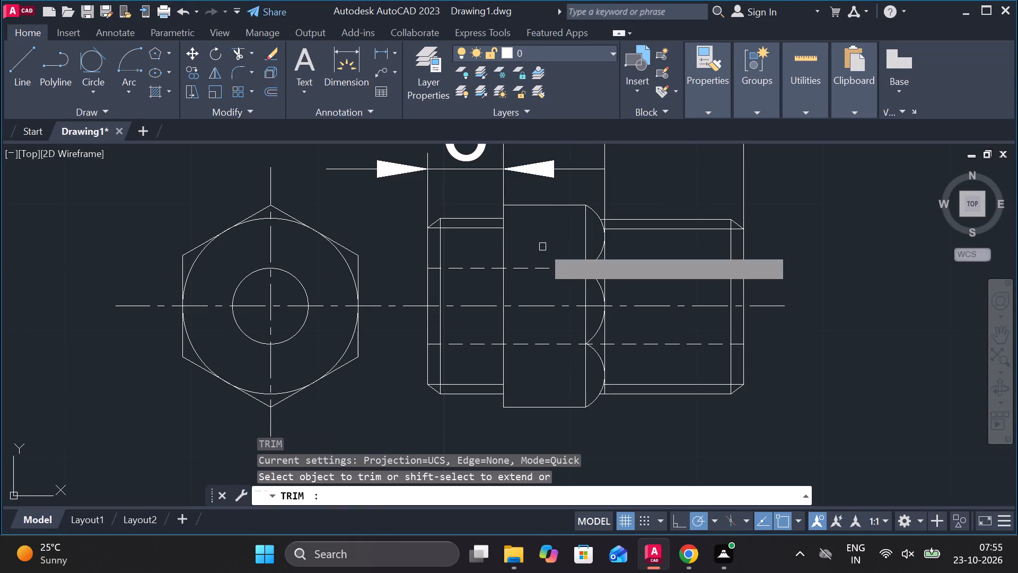
drag(542, 244, 542, 286)
drag(547, 319, 547, 355)
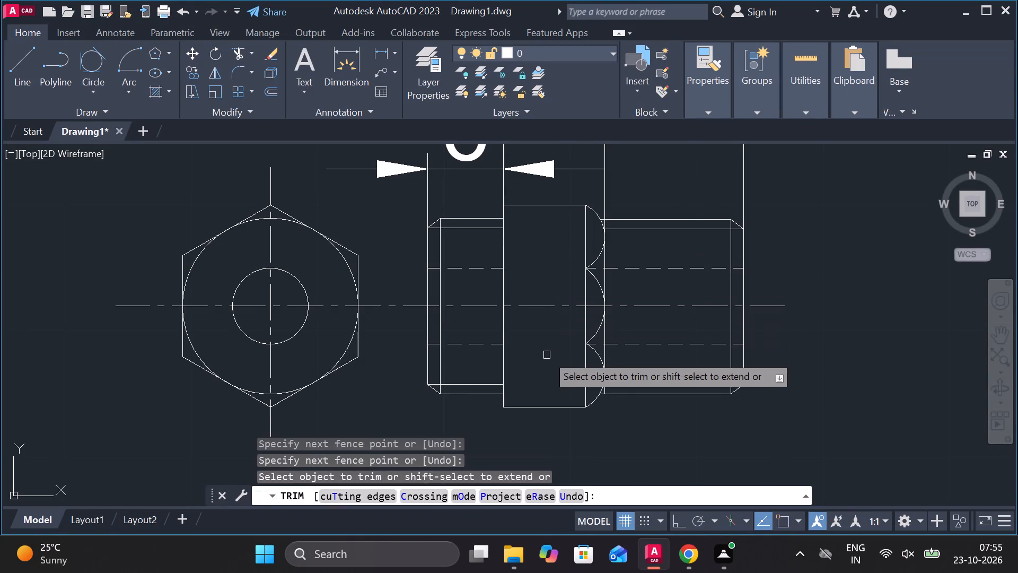
key(l)
key(Return)
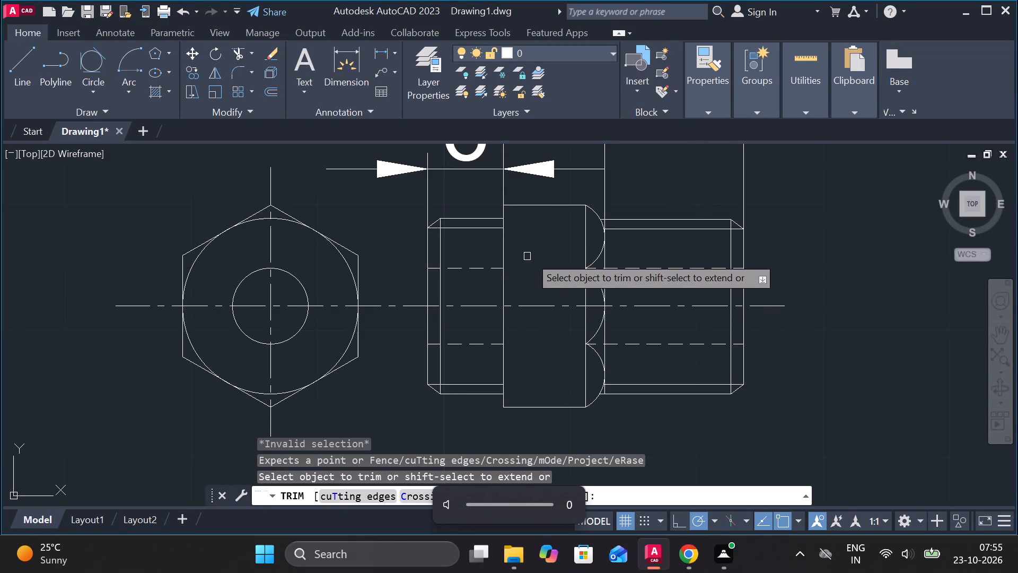
key(Escape)
Draw two continuous horizontal lines across the hexagonal middle section, in line with the upper and lower dashed bore lines.
key(l)
key(Return)
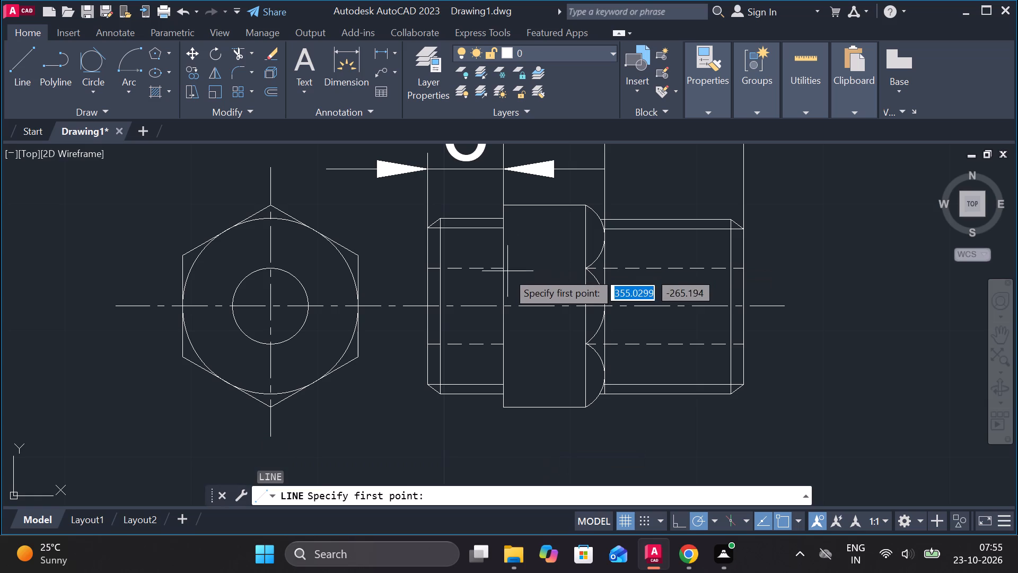
click(507, 272)
click(582, 274)
key(Escape)
key(space)
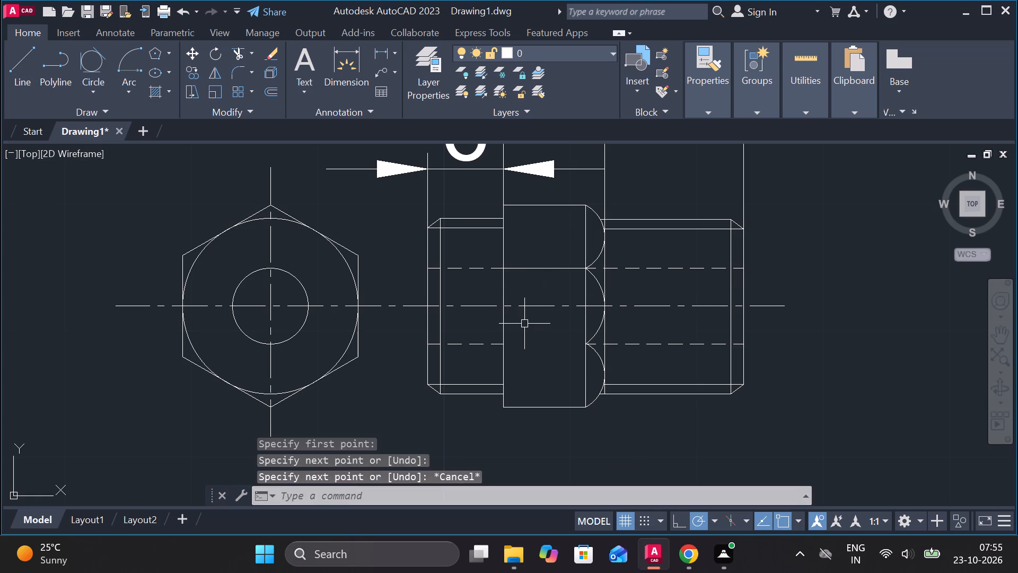
click(507, 344)
click(592, 345)
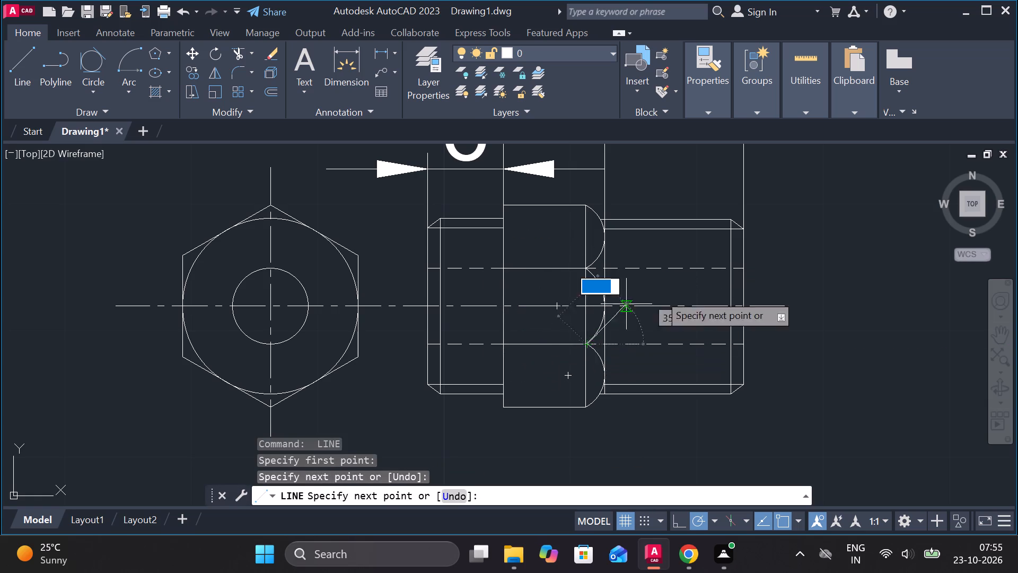
scroll(744, 271, down, 1)
key(Escape)
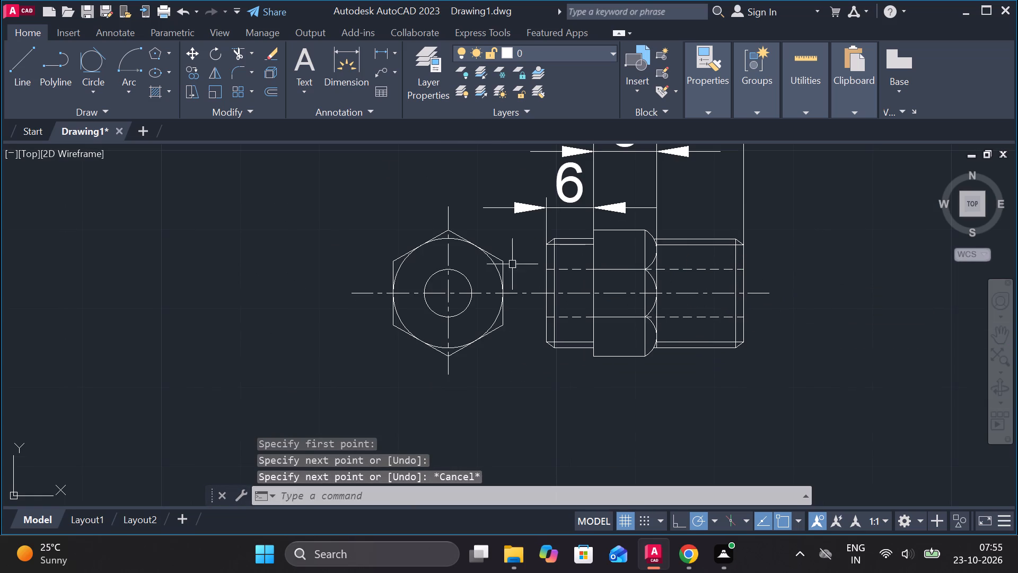
Add a vertical linear dimension between the hexagon's top and bottom corners, placed left of the front view.
click(381, 53)
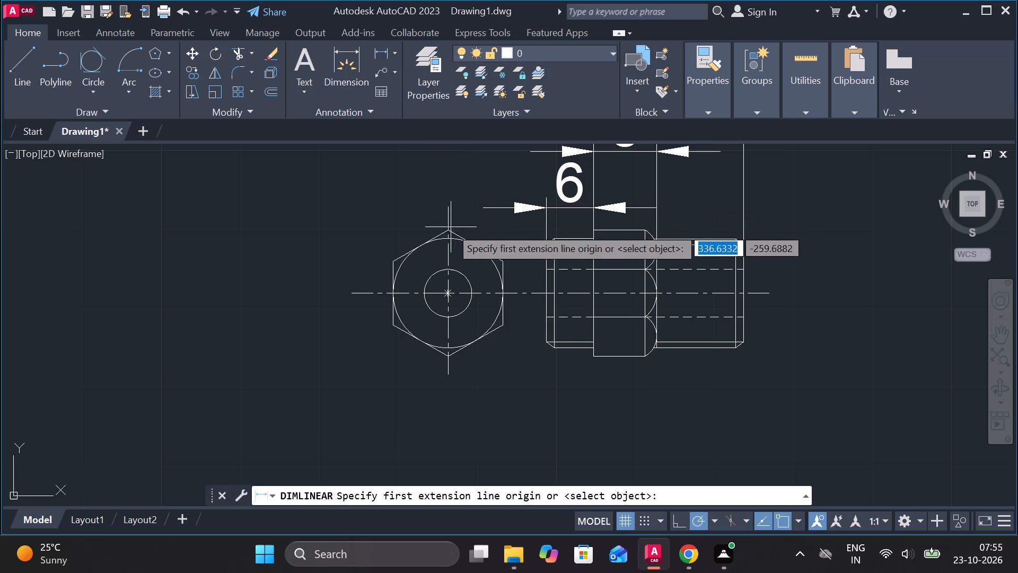
click(450, 227)
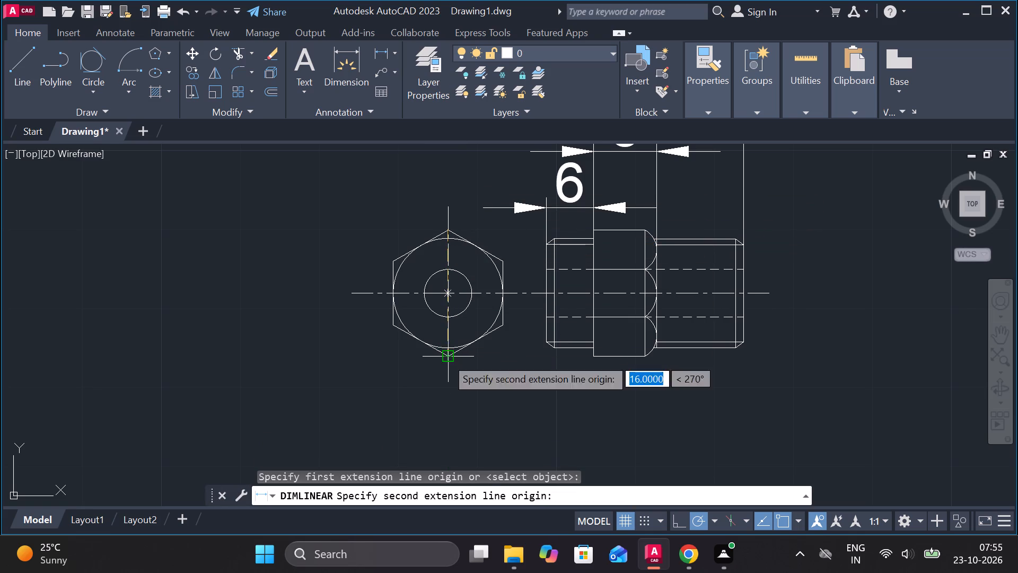
click(446, 358)
click(367, 293)
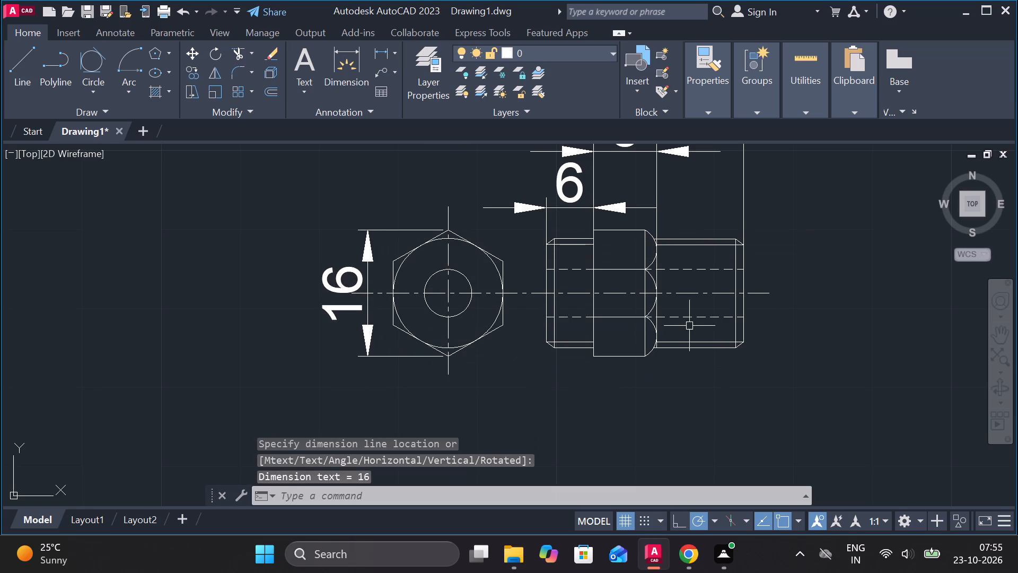
Add a vertical linear dimension between the two dashed bore lines, placed beyond the side view's right end.
middle_drag(672, 324, 581, 308)
click(379, 49)
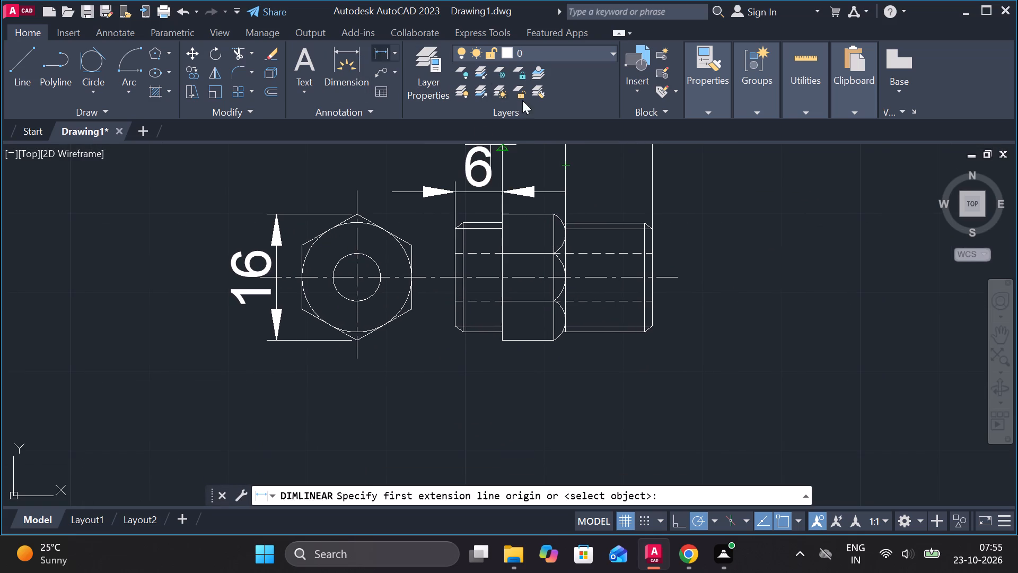
click(660, 254)
click(661, 308)
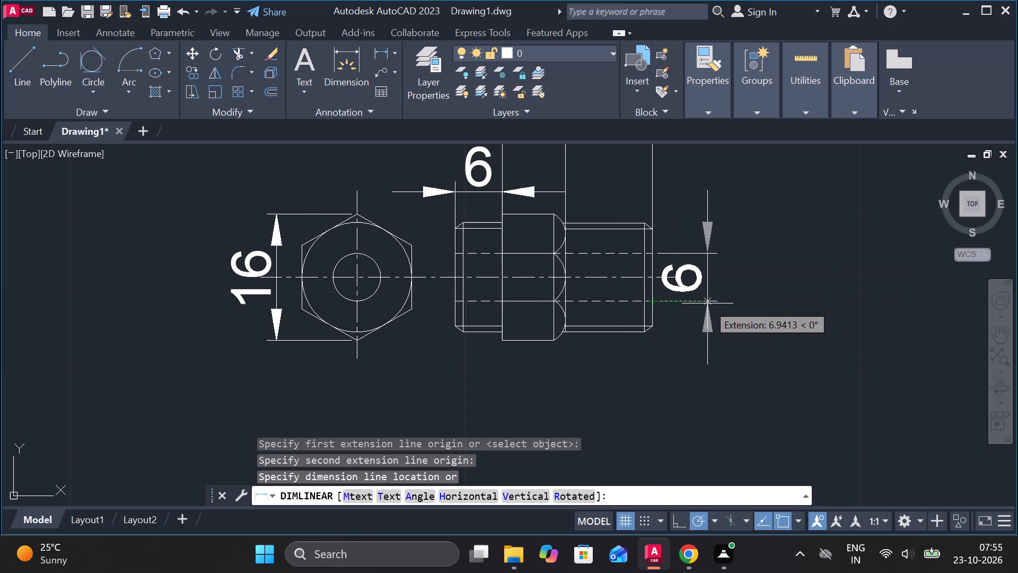
click(707, 303)
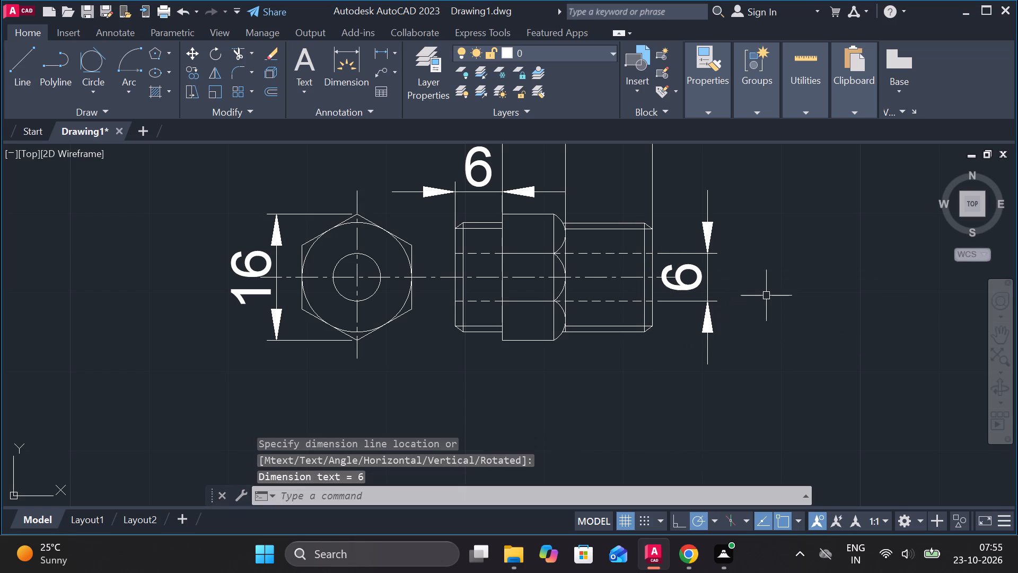
Add a multileader from the side view's upper right chamfer corner with part number 15 at text height 10.
scroll(767, 296, down, 2)
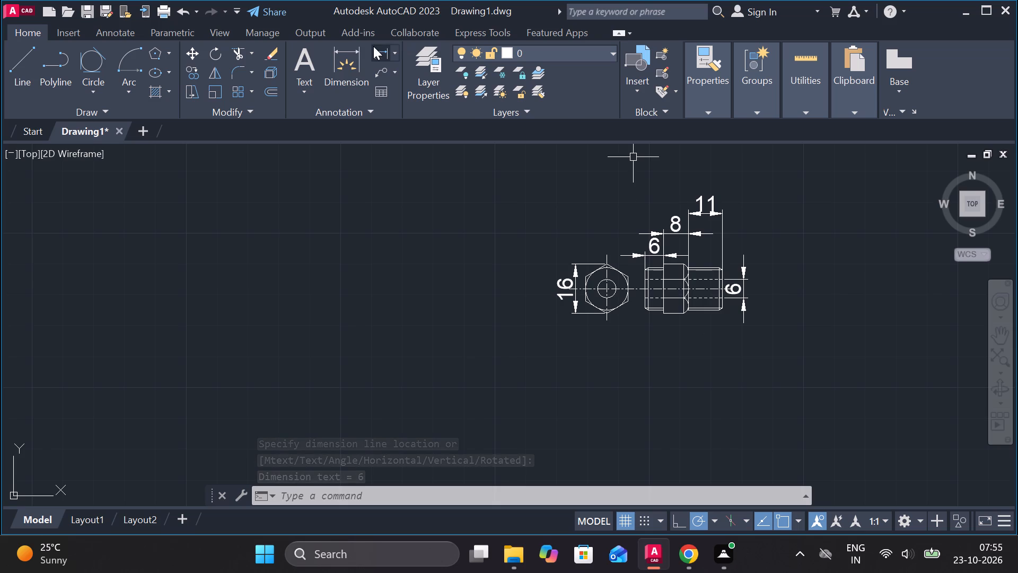
click(379, 81)
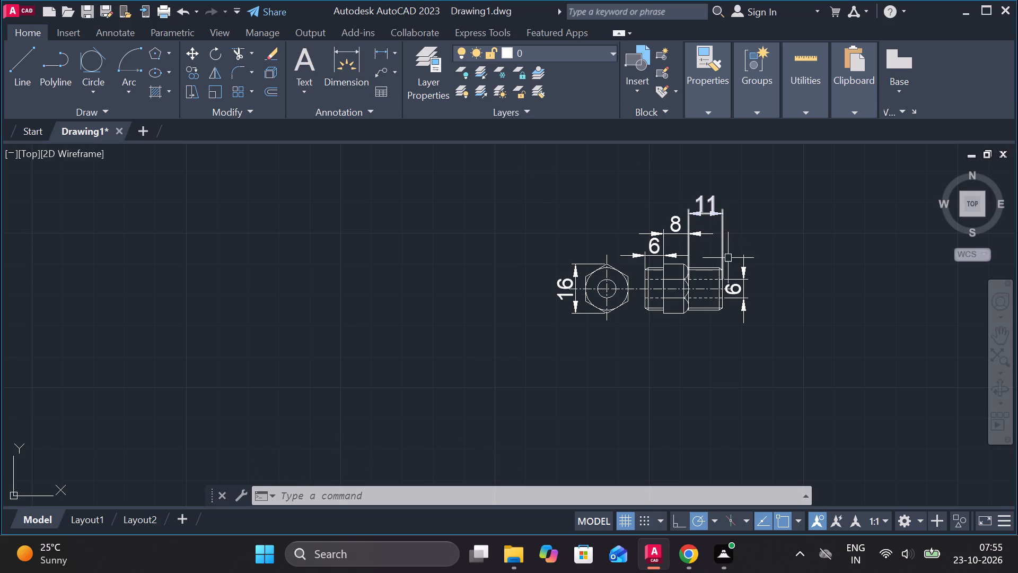
scroll(728, 259, up, 1)
click(383, 72)
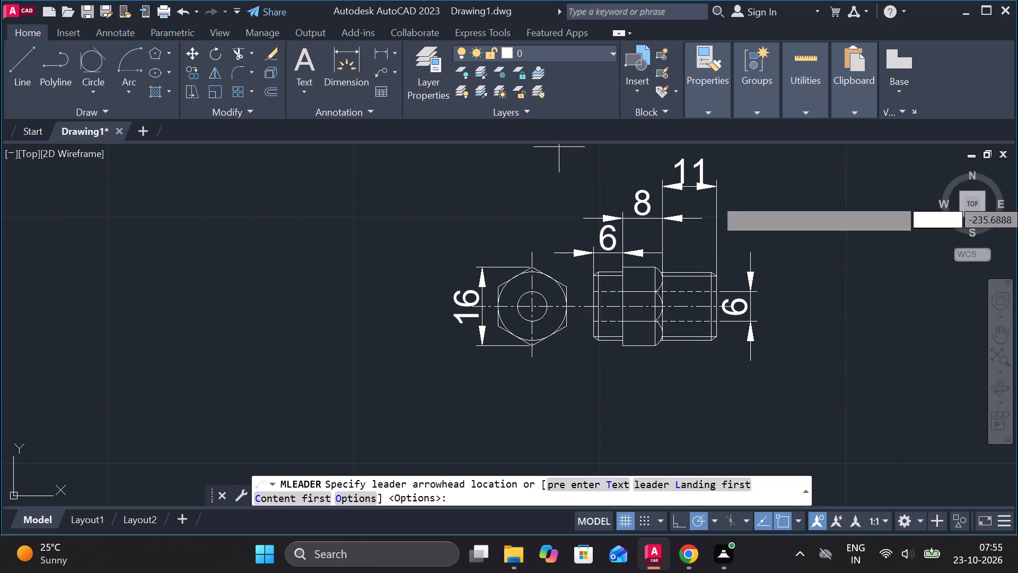
scroll(894, 296, up, 1)
click(613, 263)
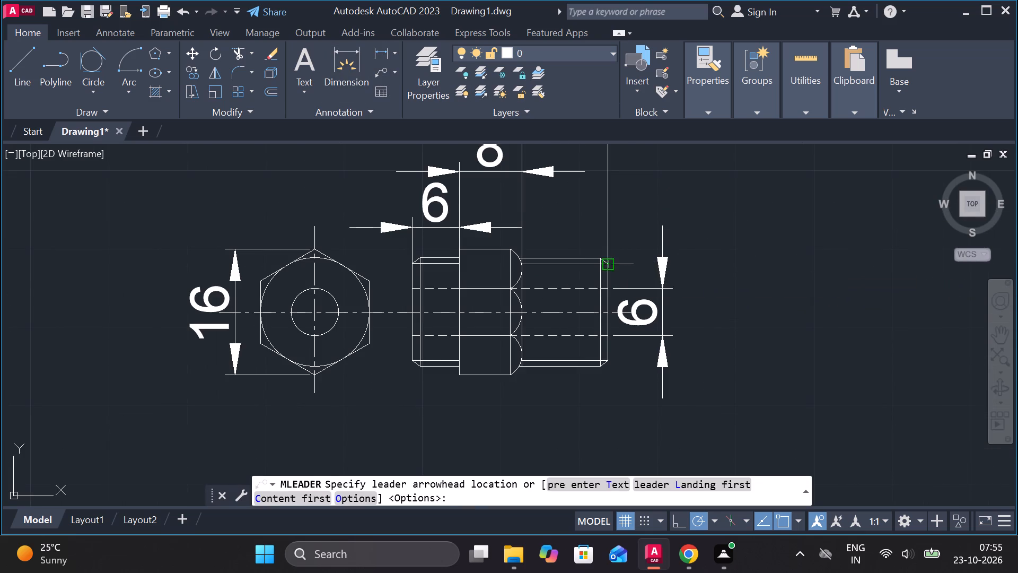
click(677, 171)
click(109, 70)
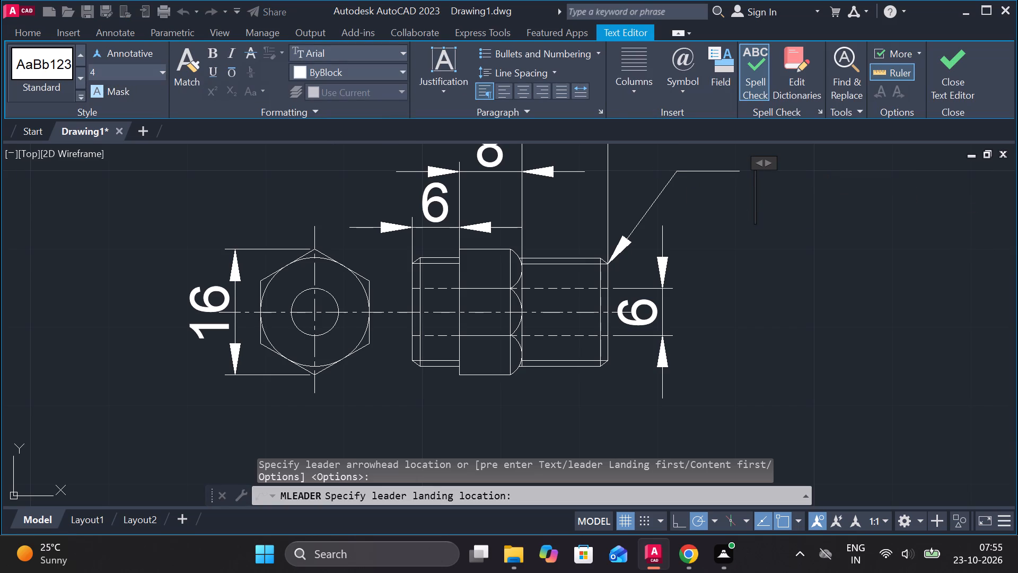
text(10)
key(Return)
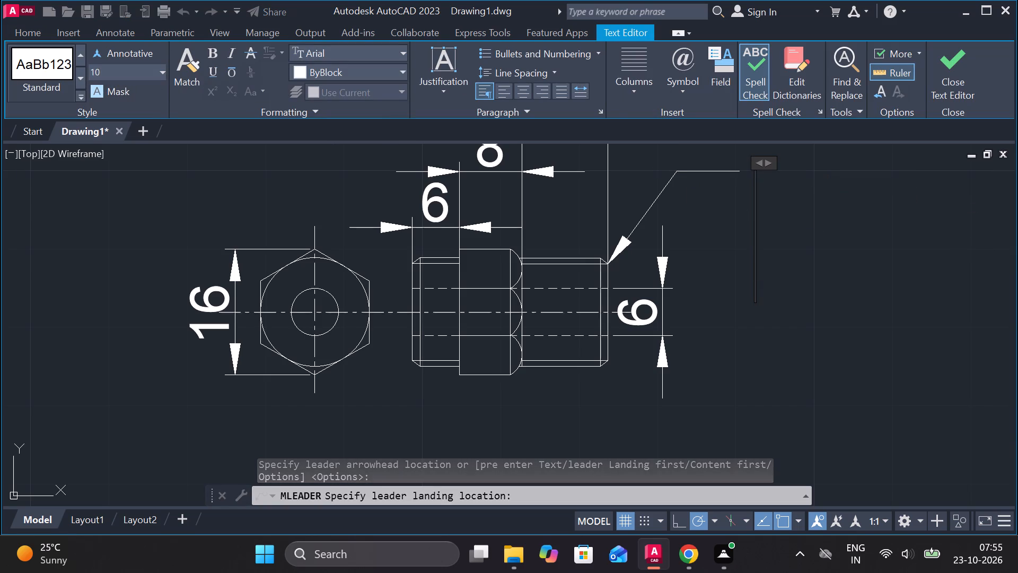
text(15)
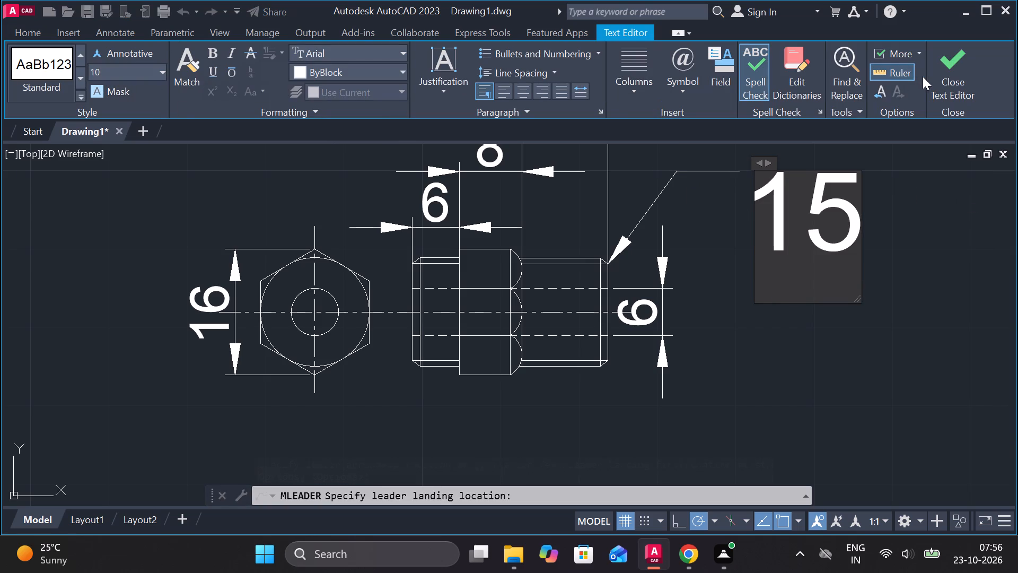
click(934, 76)
Move both views of part 15 with their dimensions and leader into the gap between part 10 and the pulley views.
scroll(843, 206, down, 2)
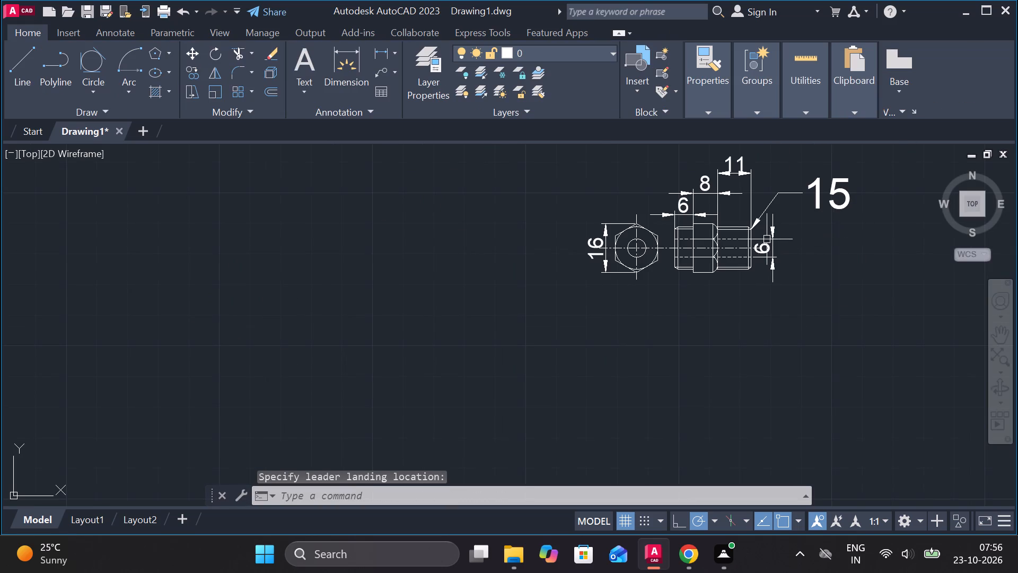
middle_drag(767, 247, 710, 315)
drag(428, 189, 484, 193)
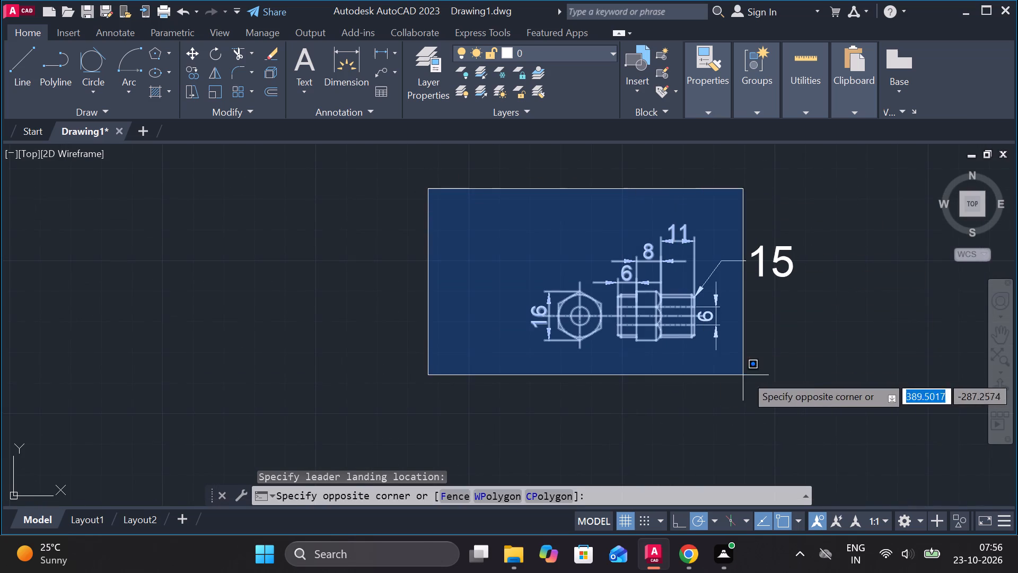
click(840, 388)
key(m)
key(Return)
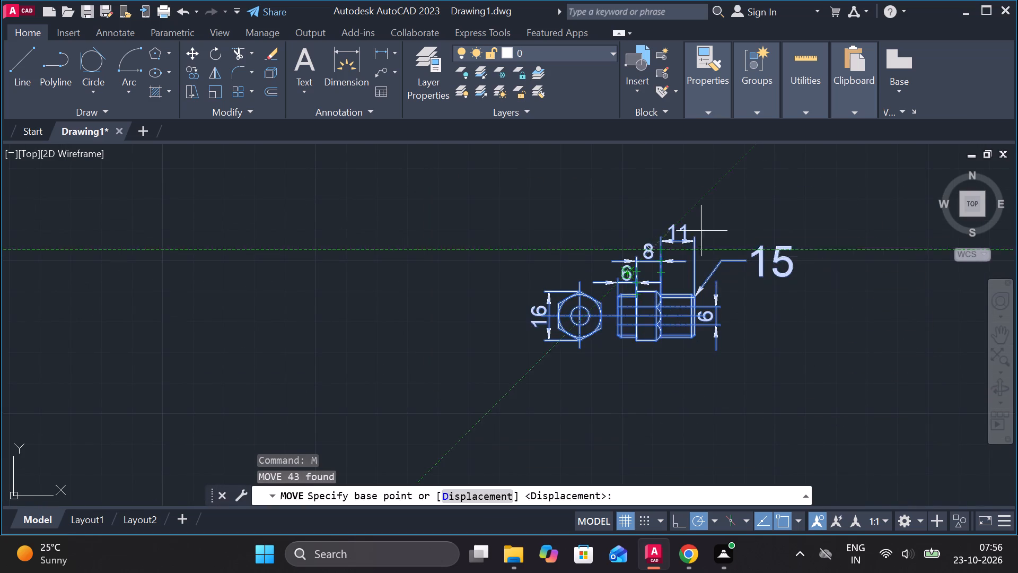
click(795, 322)
scroll(801, 325, down, 2)
middle_drag(727, 237, 705, 404)
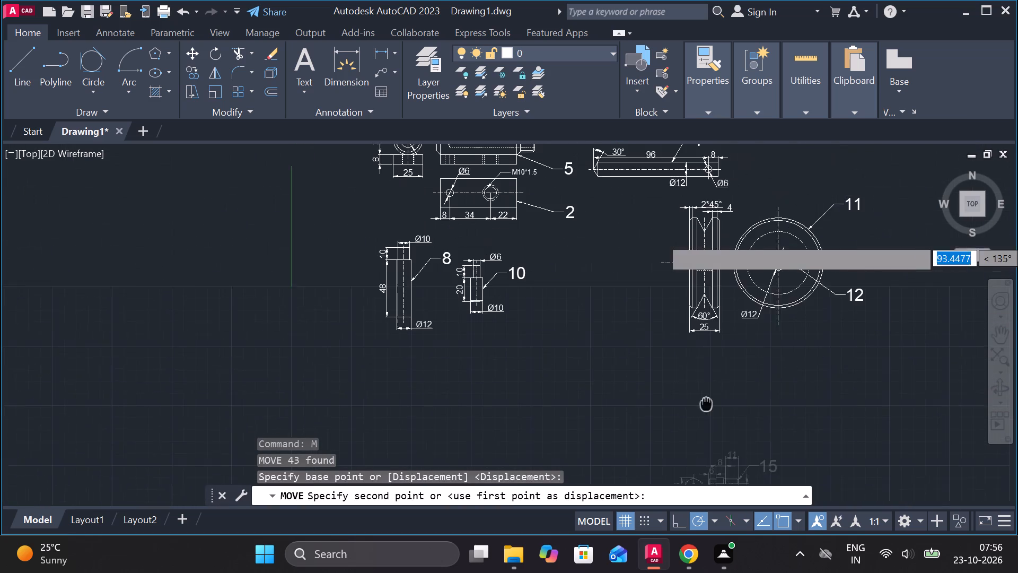
middle_drag(705, 404, 705, 404)
scroll(648, 266, up, 2)
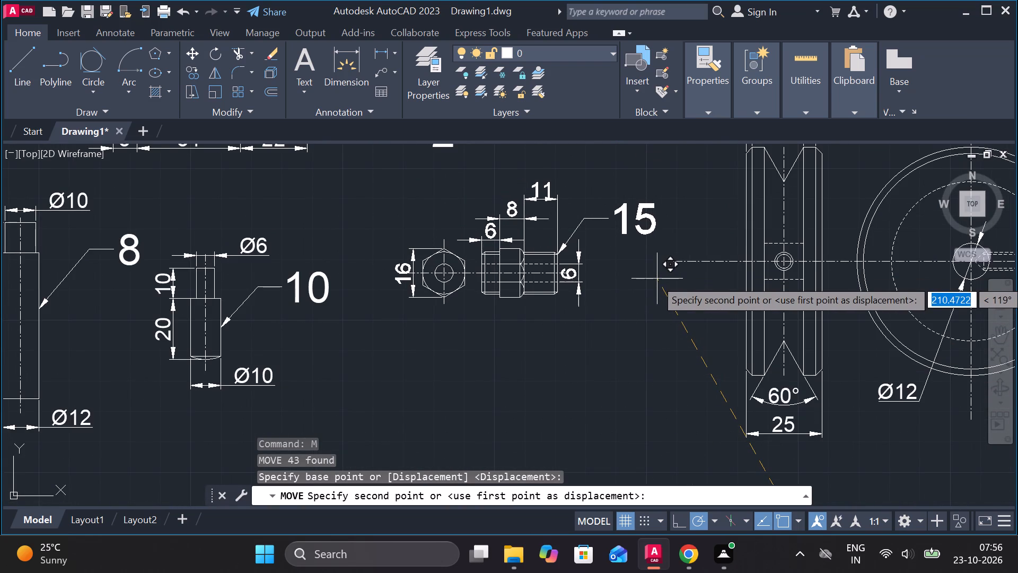
click(657, 279)
scroll(668, 288, down, 3)
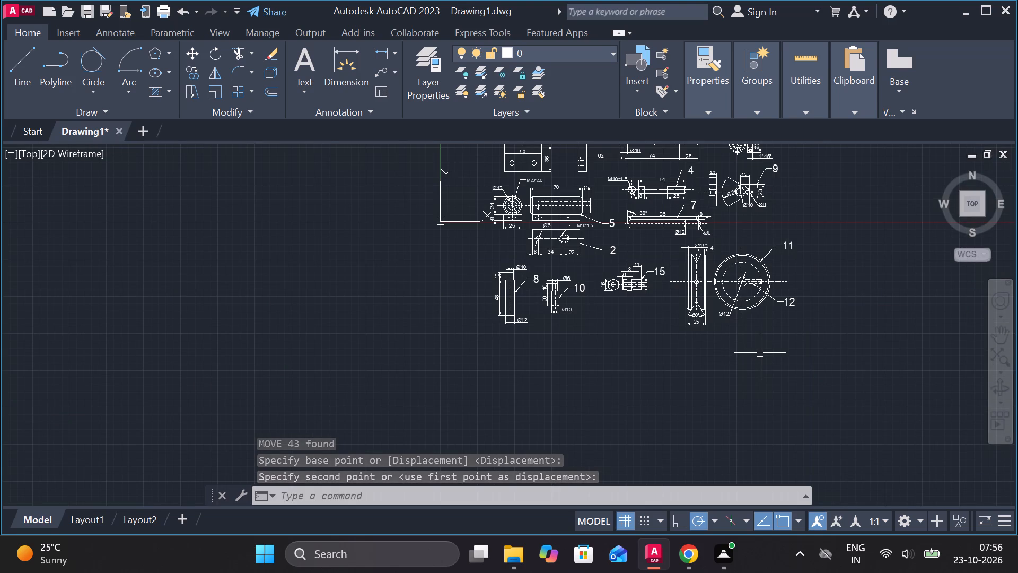
scroll(612, 367, up, 1)
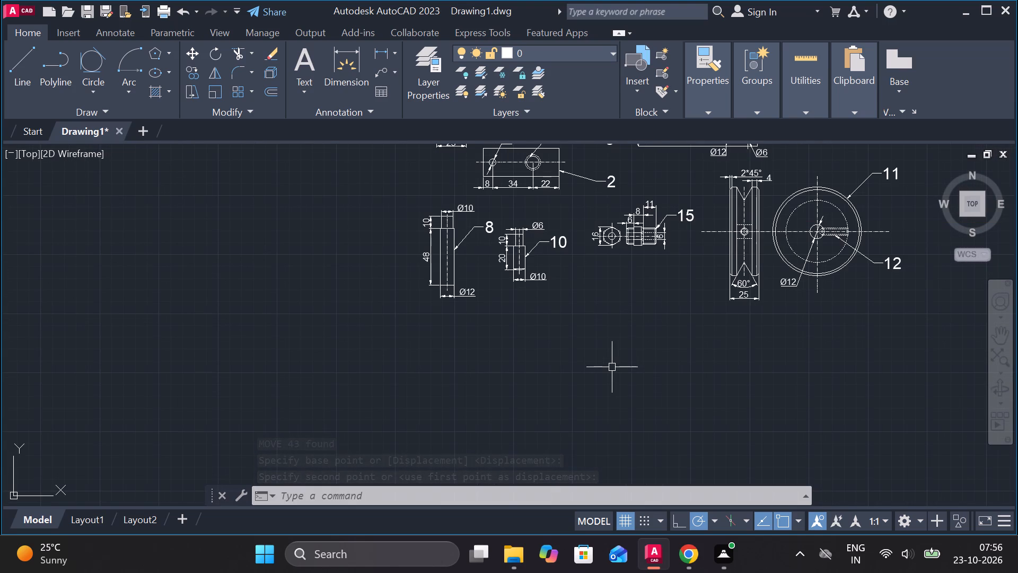
Draw a closed rectangle 15 wide by 28 high with lines in the empty area below part 15.
middle_drag(612, 367, 608, 333)
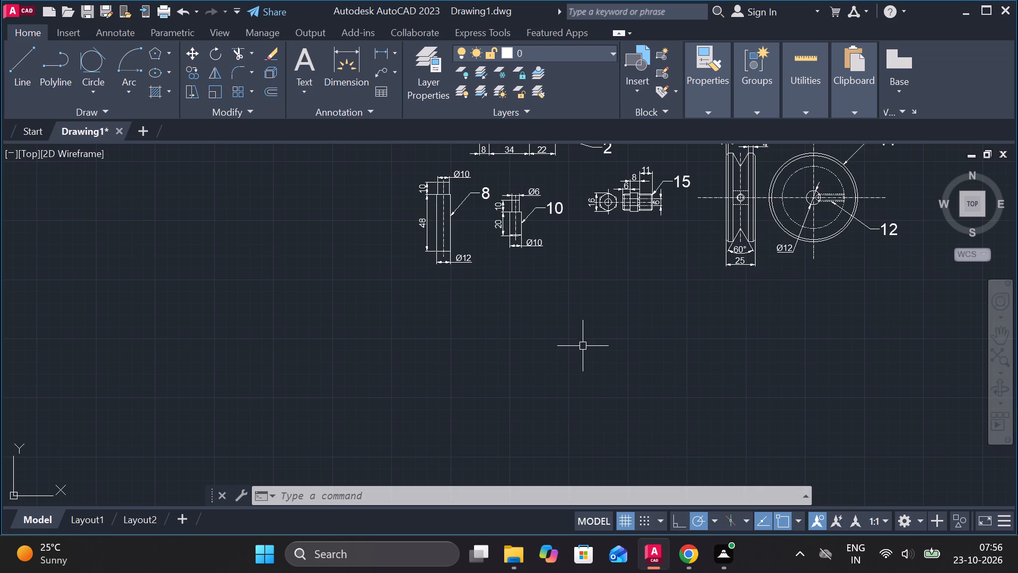
middle_drag(571, 346, 525, 334)
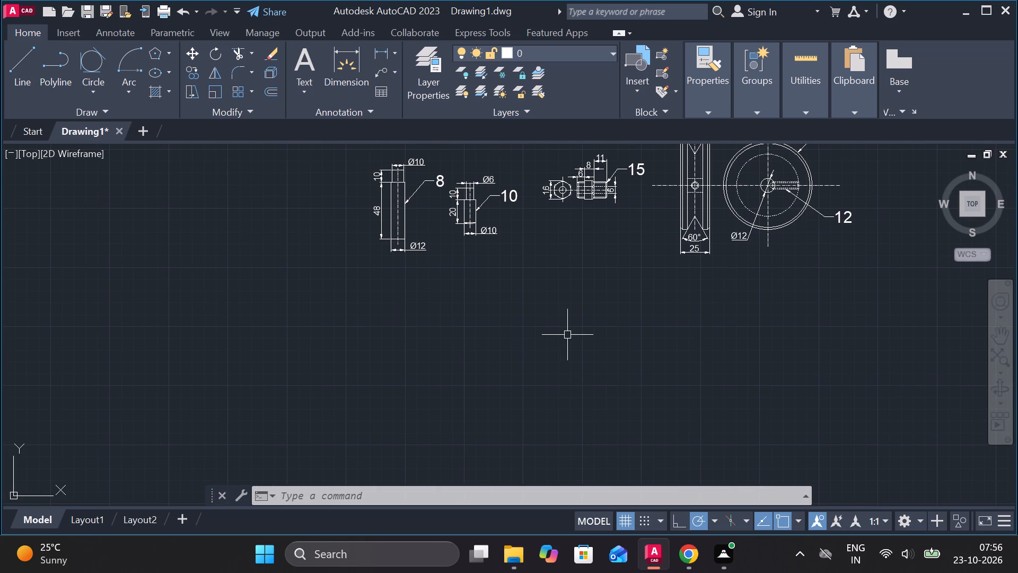
key(l)
key(Return)
click(531, 336)
text(15)
key(space)
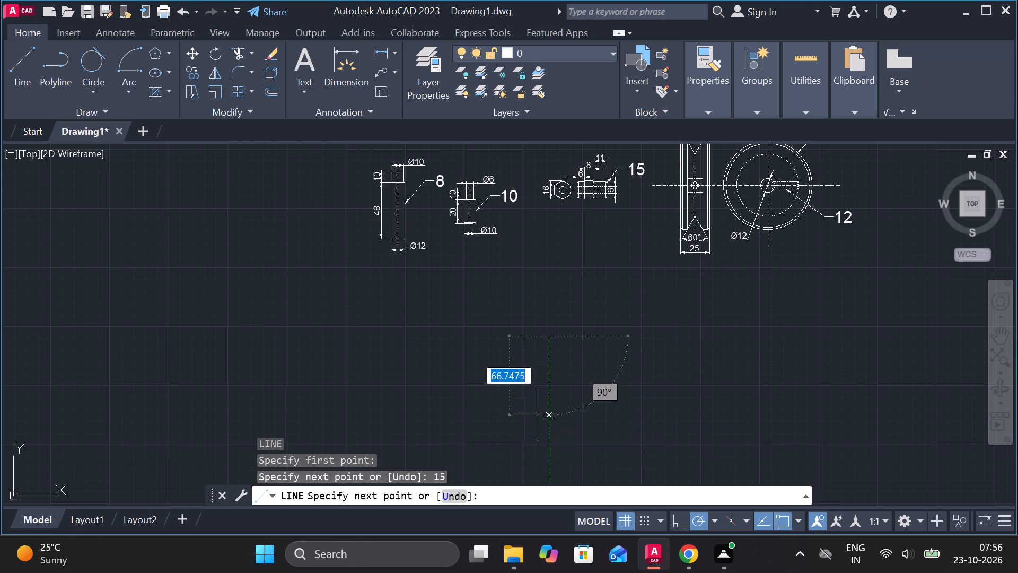
text(28)
key(Return)
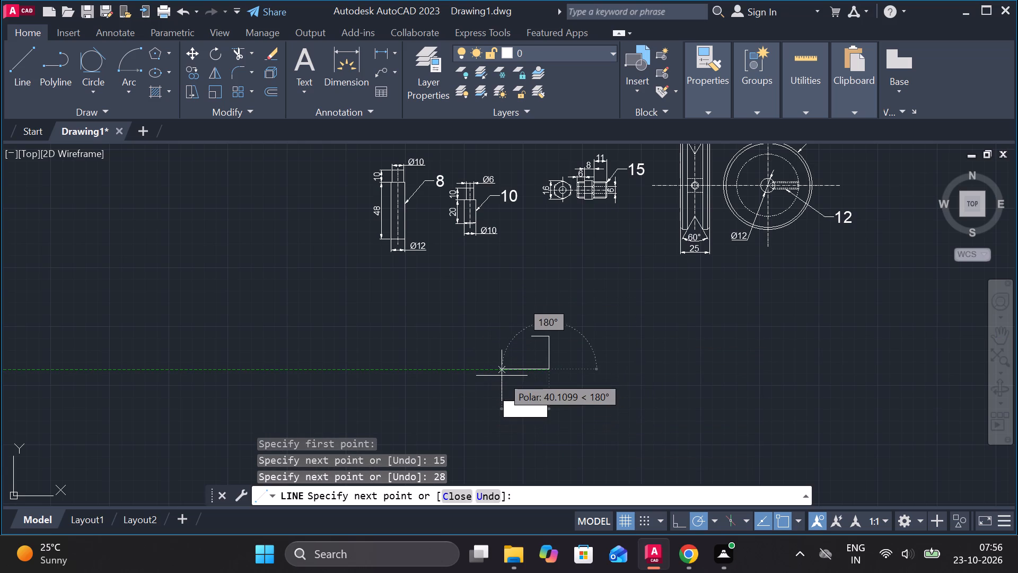
text(15)
key(space)
scroll(506, 371, up, 2)
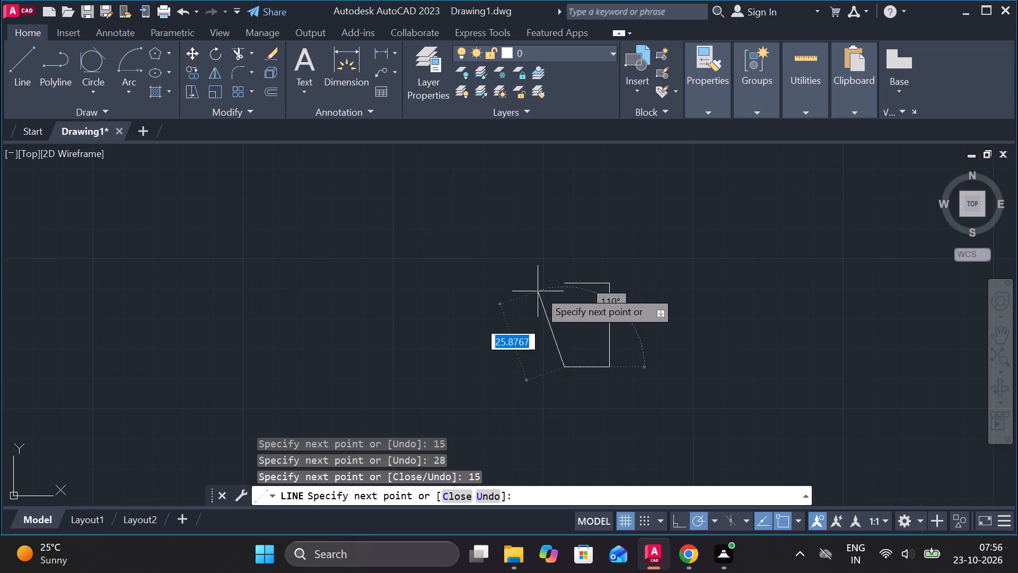
key(c)
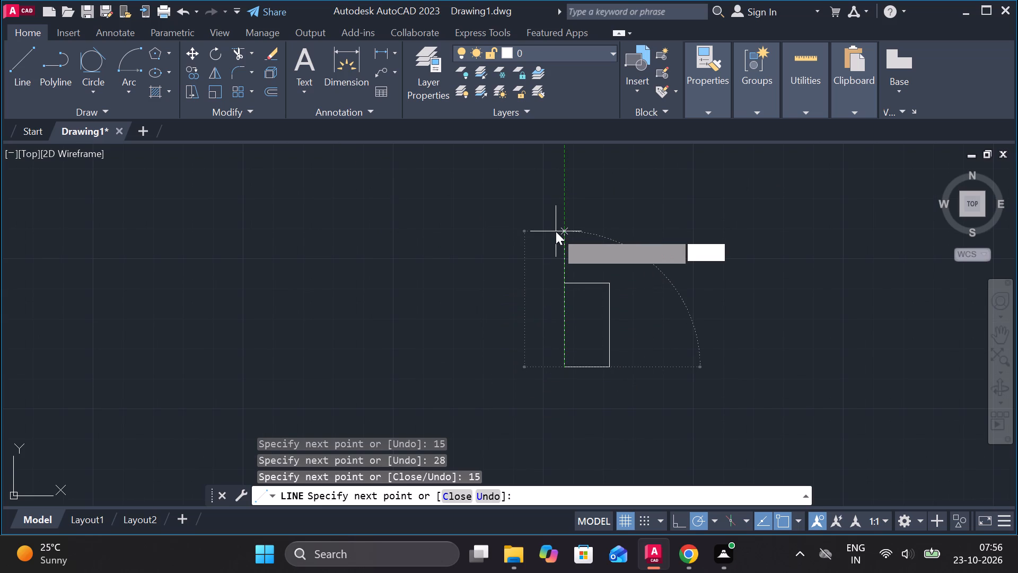
key(space)
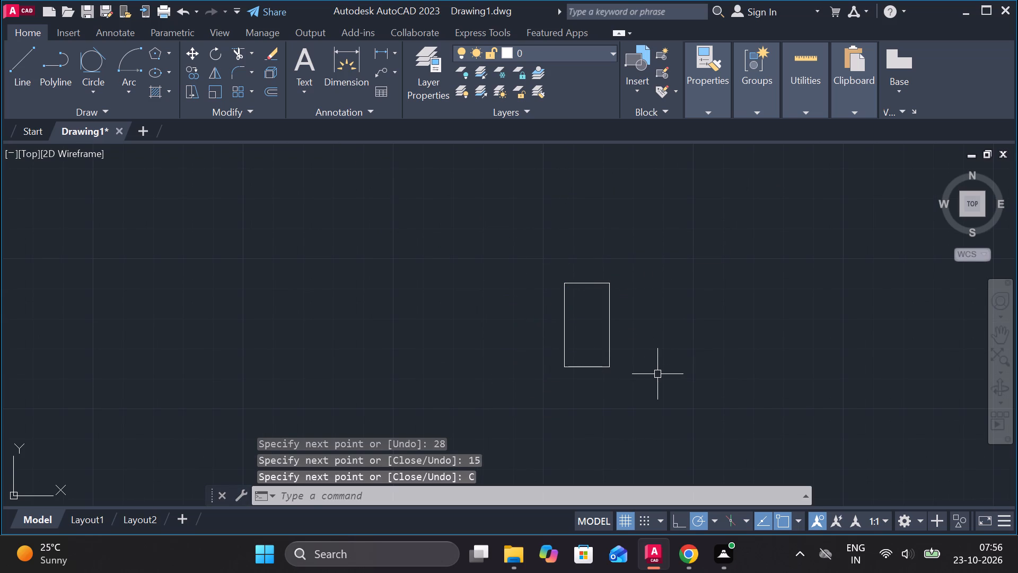
Draw a horizontal line from the midpoint of the rectangle's left edge outward to the left.
key(l)
key(Return)
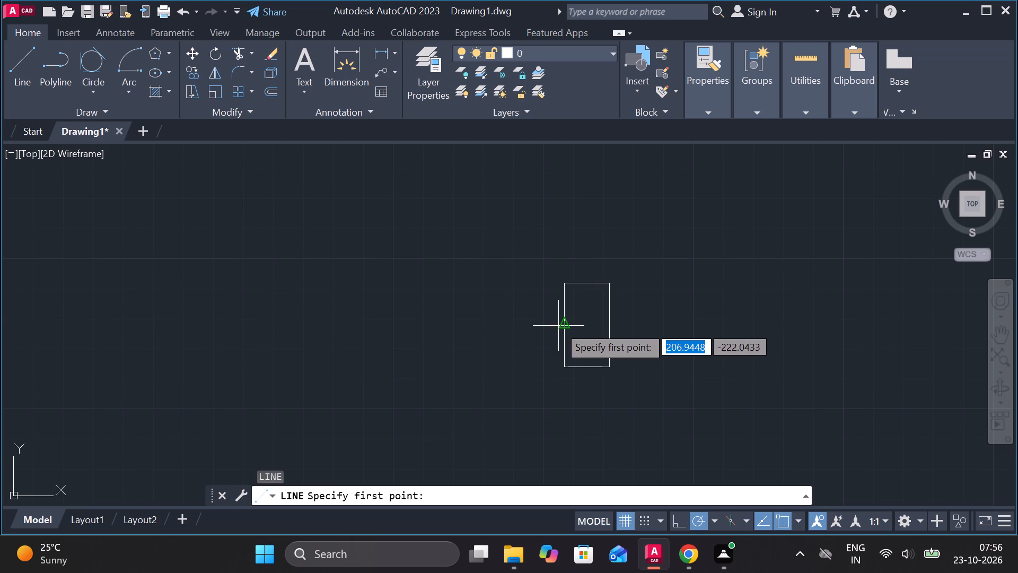
click(564, 324)
click(401, 318)
key(Escape)
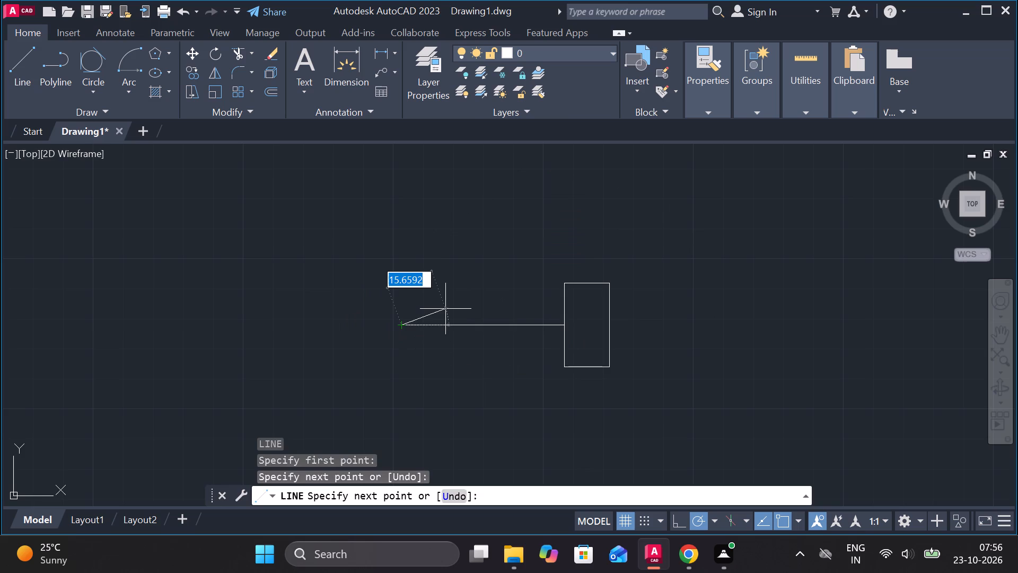
Draw a 28 diameter circle centred on the midpoint of the horizontal line.
text(C)
key(space)
click(482, 325)
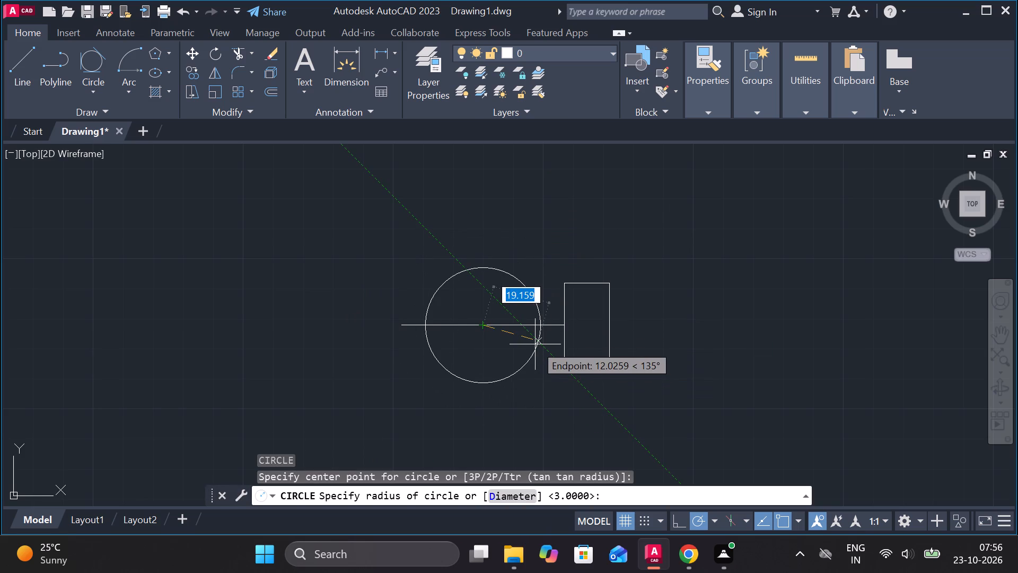
text(D)
key(space)
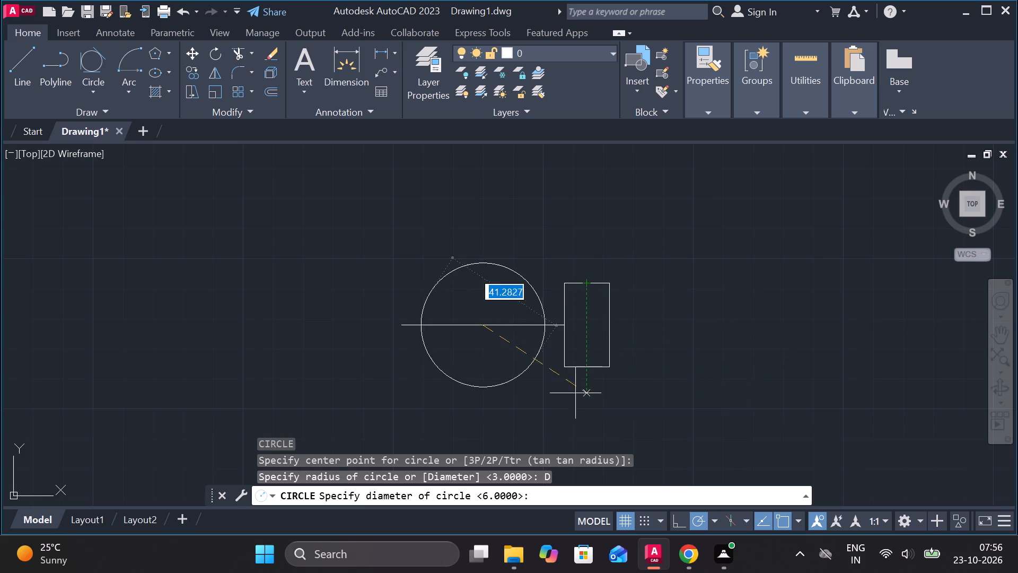
text(28)
key(Return)
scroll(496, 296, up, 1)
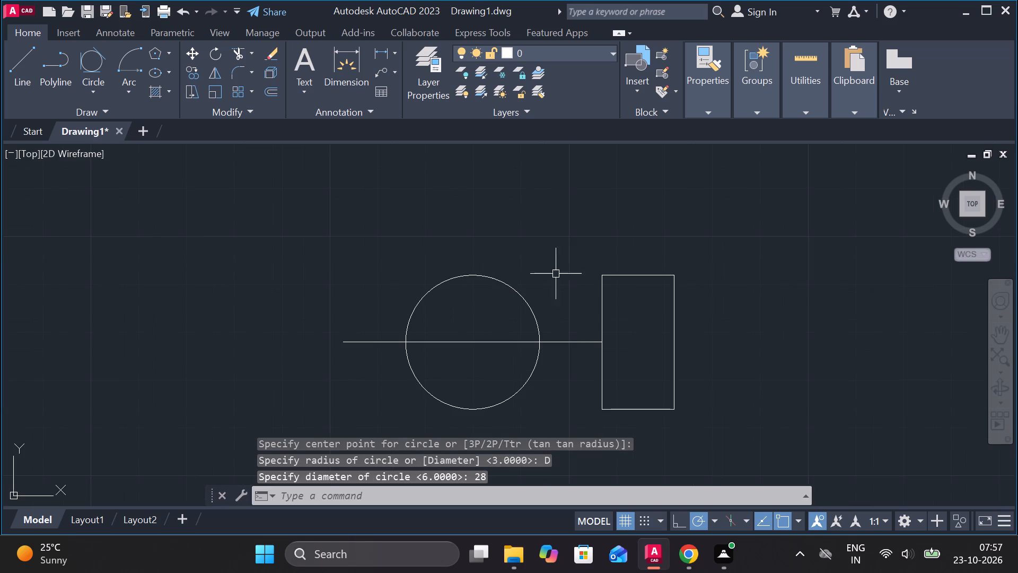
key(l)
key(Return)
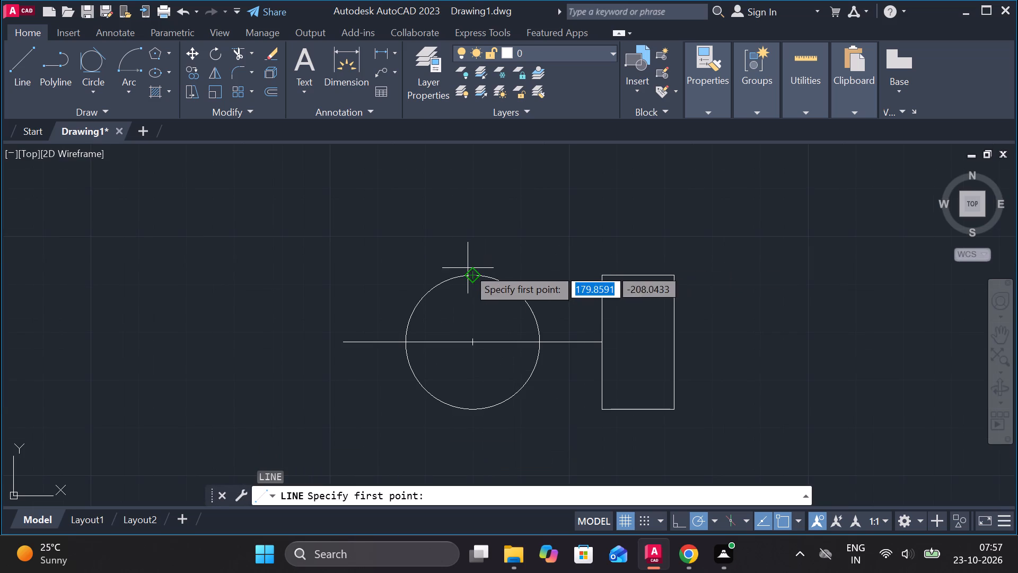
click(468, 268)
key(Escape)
Offset the rectangle's right edge inward by 3.
middle_drag(525, 319, 544, 302)
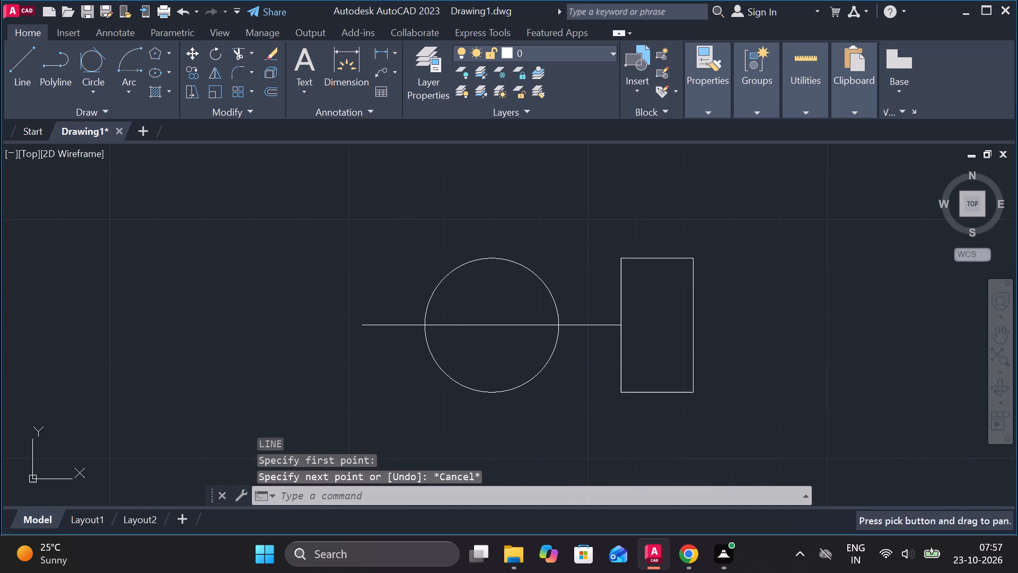
scroll(540, 320, up, 1)
scroll(539, 322, down, 1)
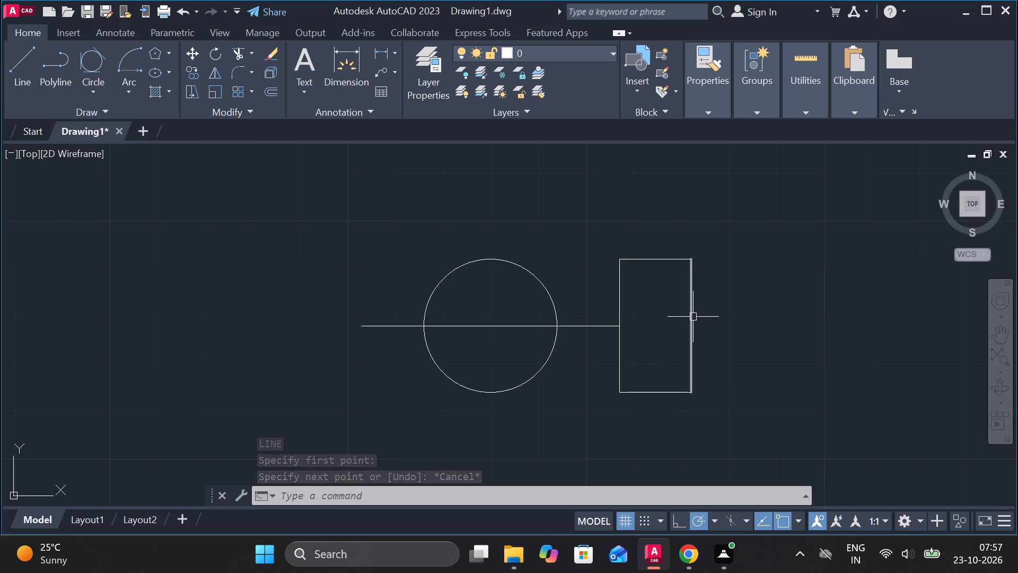
click(693, 317)
key(o)
key(Return)
key(Return)
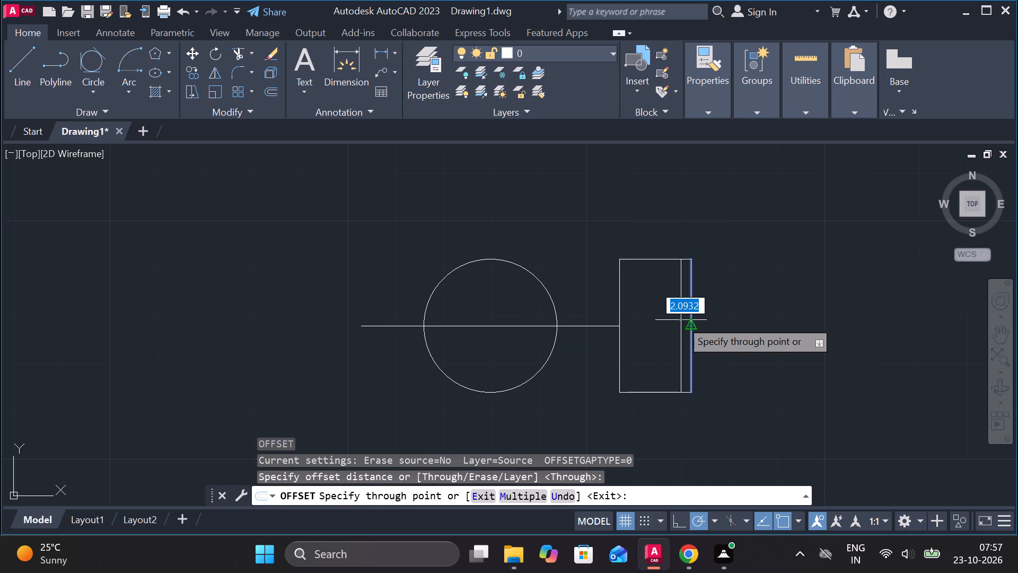
key(3)
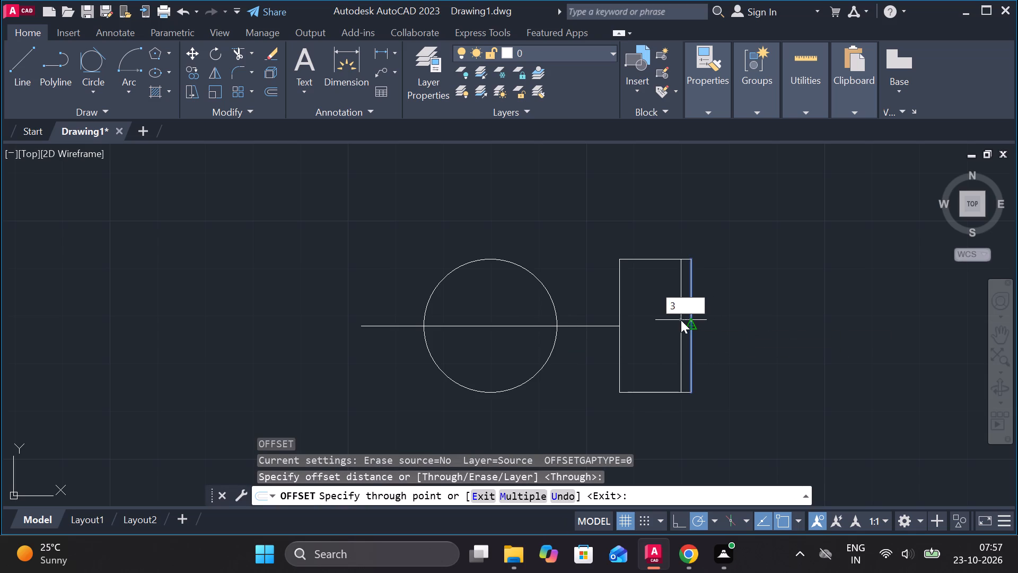
key(Return)
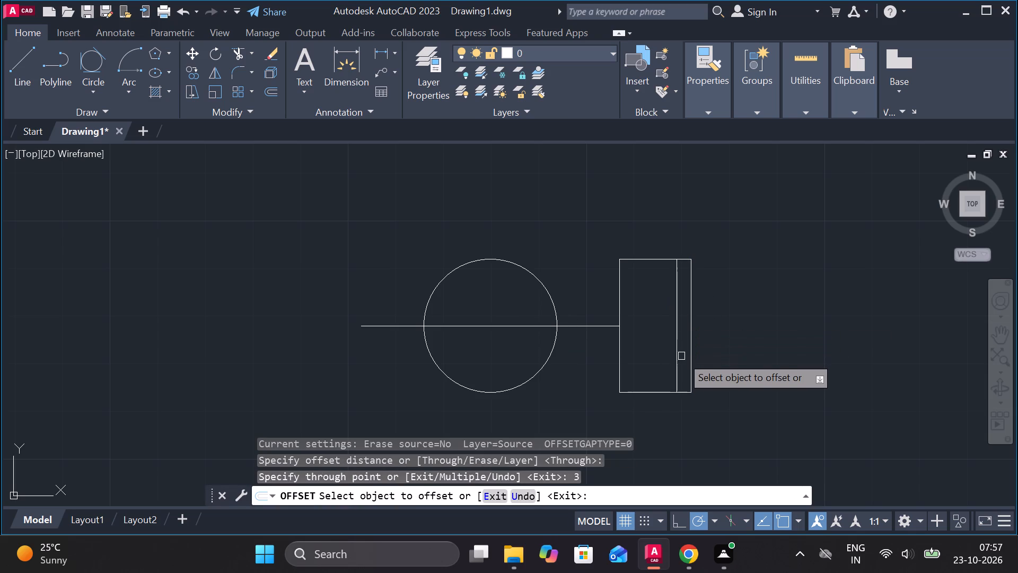
scroll(690, 362, up, 1)
scroll(691, 362, down, 1)
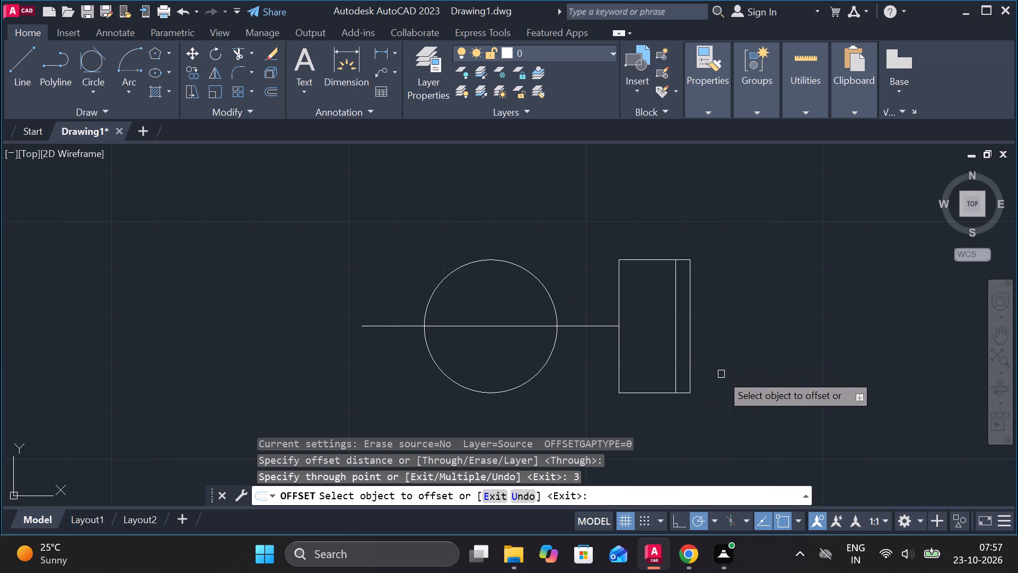
key(Escape)
Chamfer the rectangle's lower right corner with length 3 and angle 45.
text(CH)
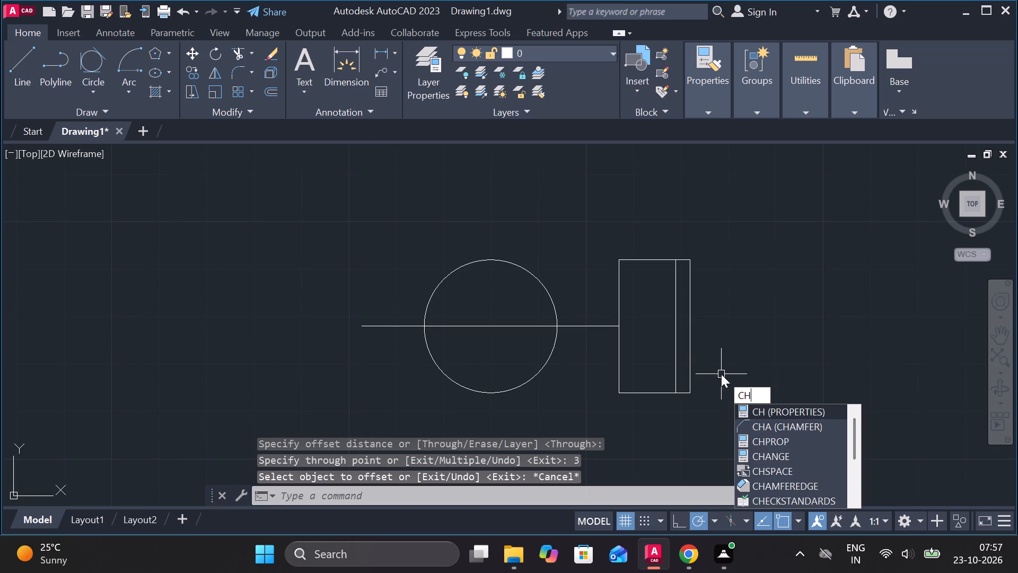
click(749, 420)
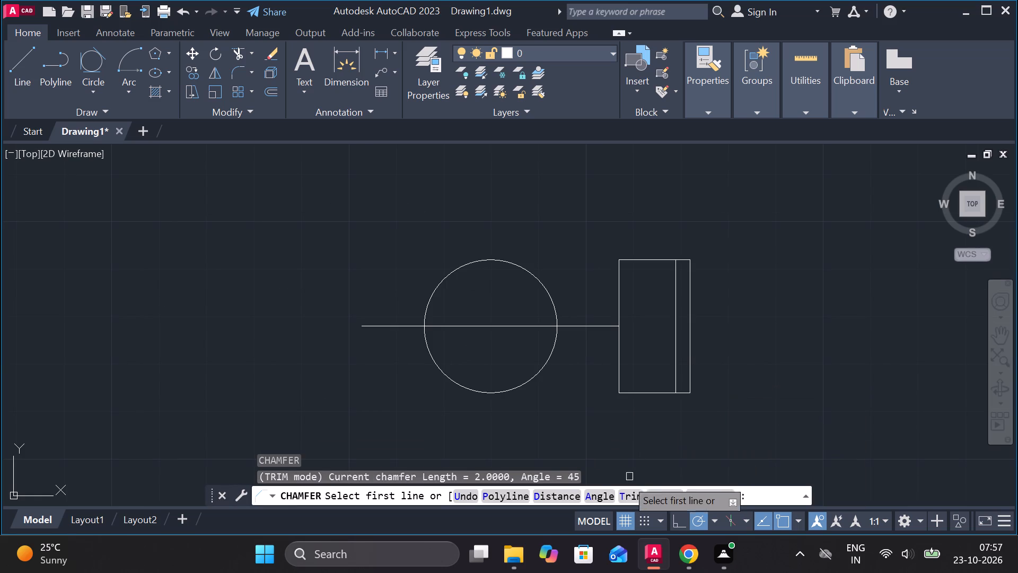
click(608, 490)
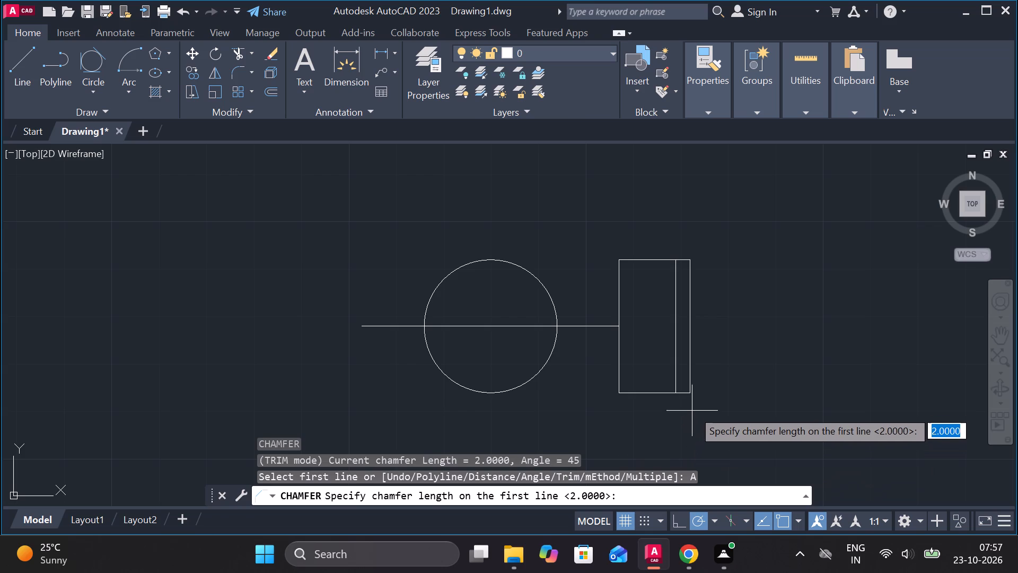
text(3)
key(space)
key(space)
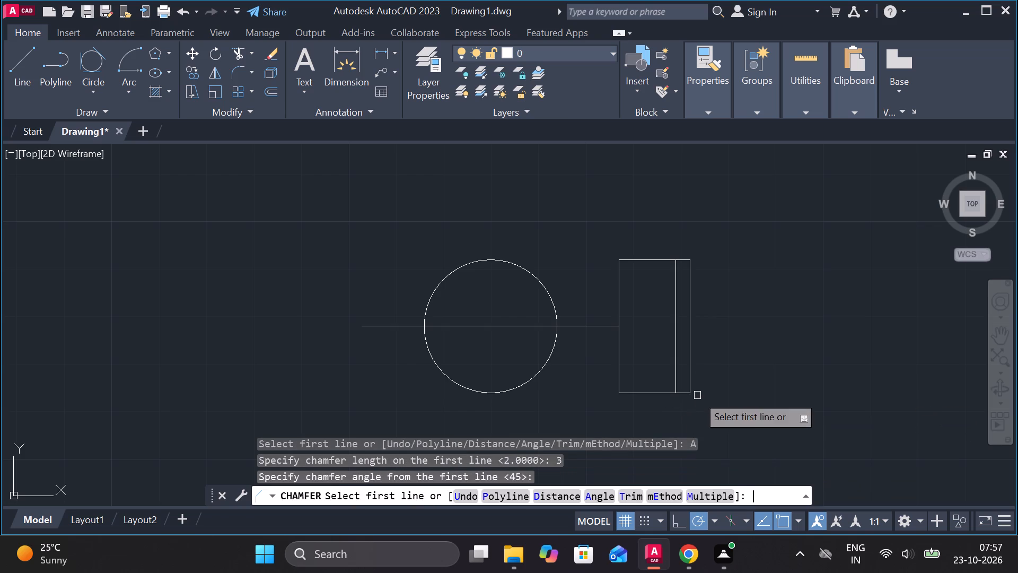
scroll(671, 401, up, 3)
click(690, 368)
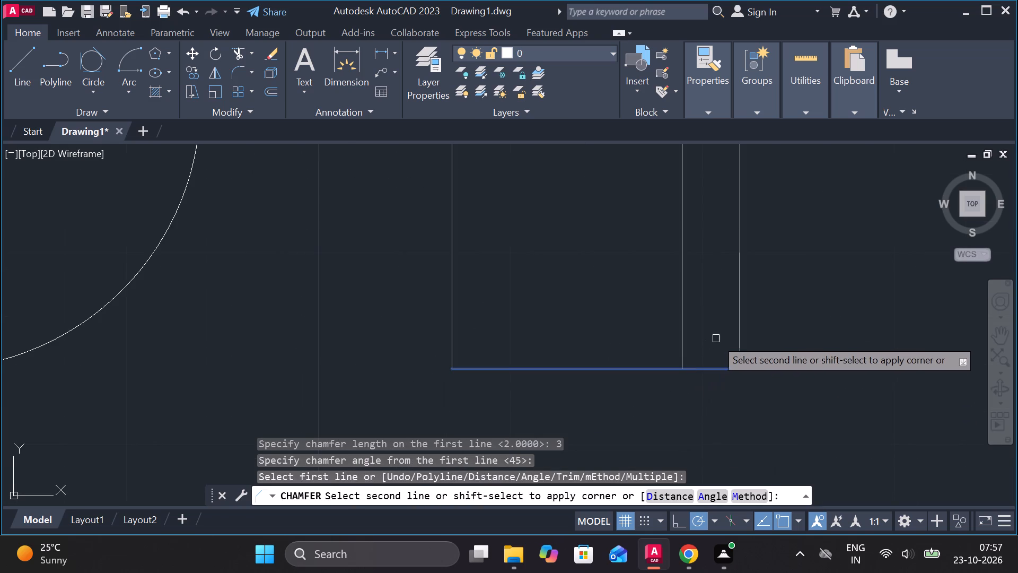
click(739, 318)
Chamfer the rectangle's upper right corner with the same length 3 and angle 45.
scroll(739, 318, down, 3)
middle_drag(750, 311, 731, 352)
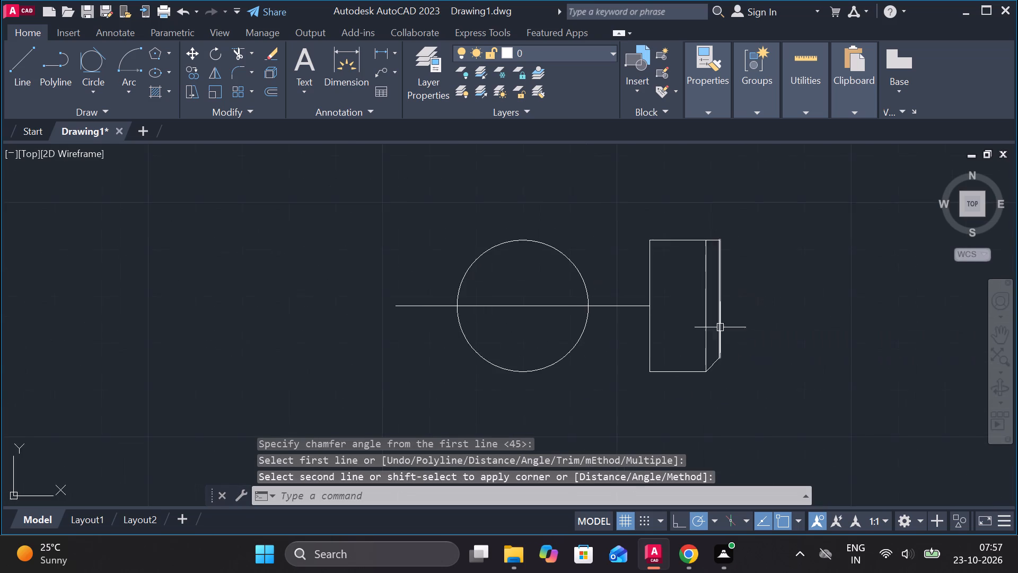
scroll(721, 304, up, 3)
middle_drag(725, 305, 704, 420)
scroll(714, 366, down, 2)
key(space)
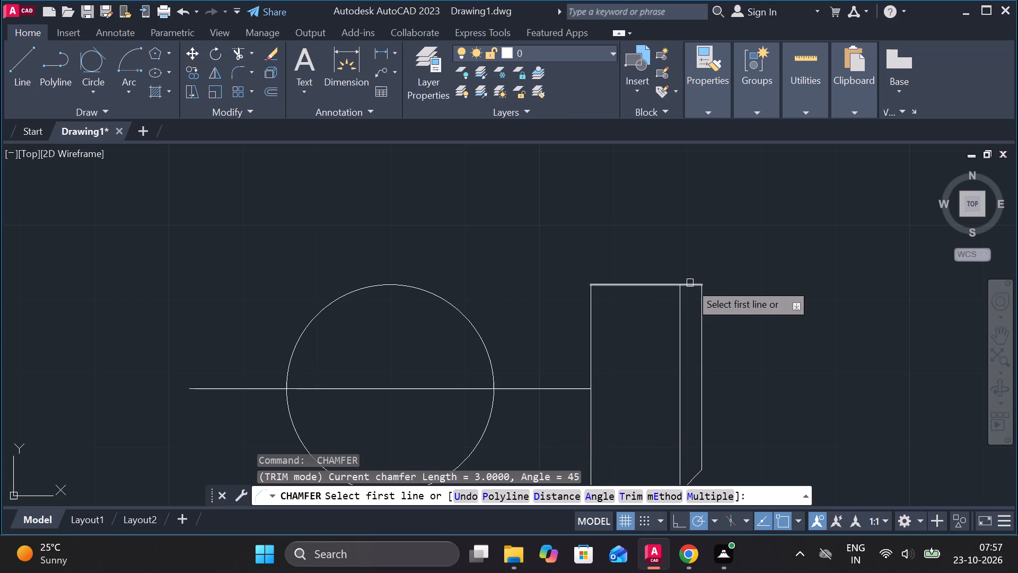
click(690, 283)
click(698, 294)
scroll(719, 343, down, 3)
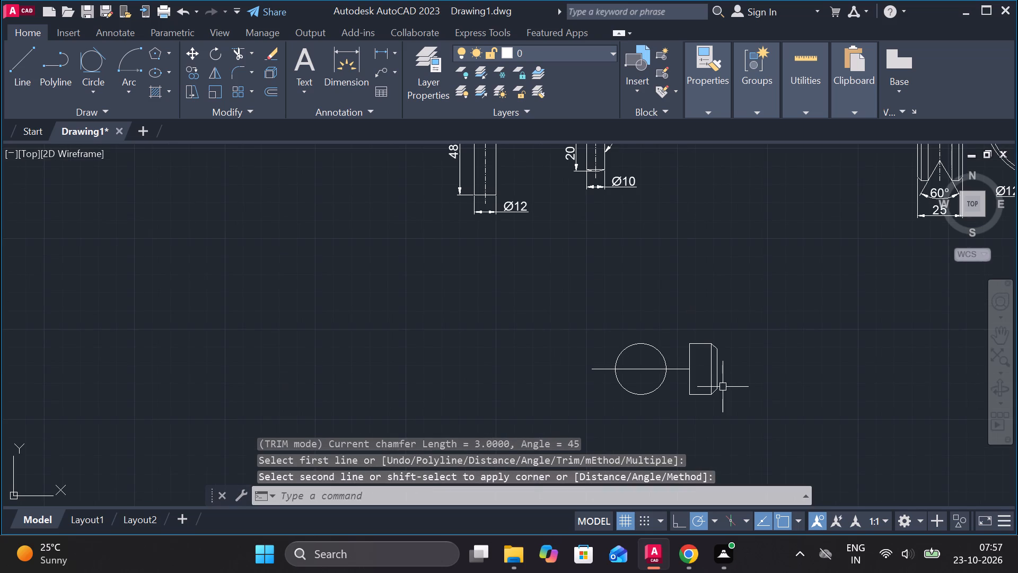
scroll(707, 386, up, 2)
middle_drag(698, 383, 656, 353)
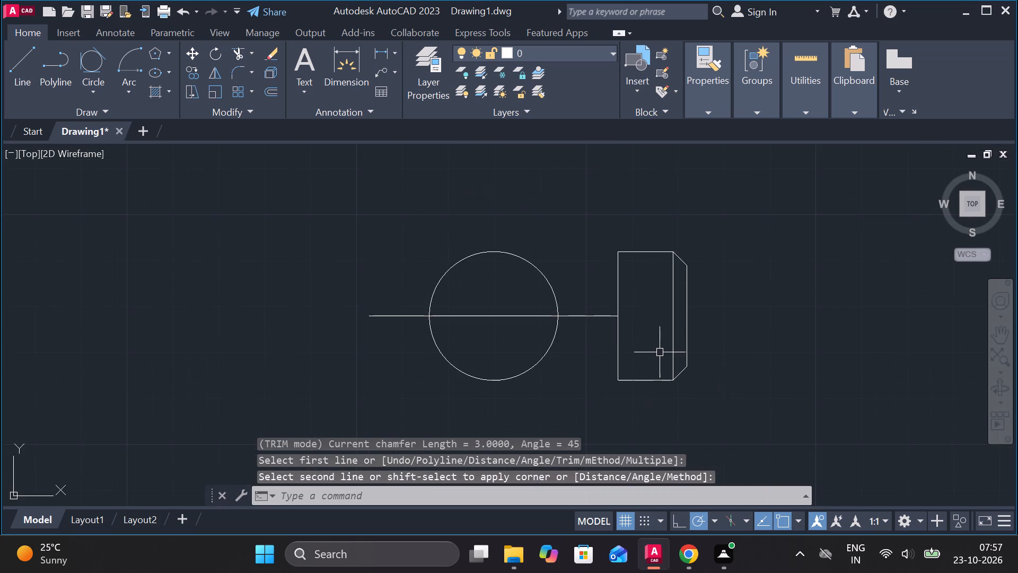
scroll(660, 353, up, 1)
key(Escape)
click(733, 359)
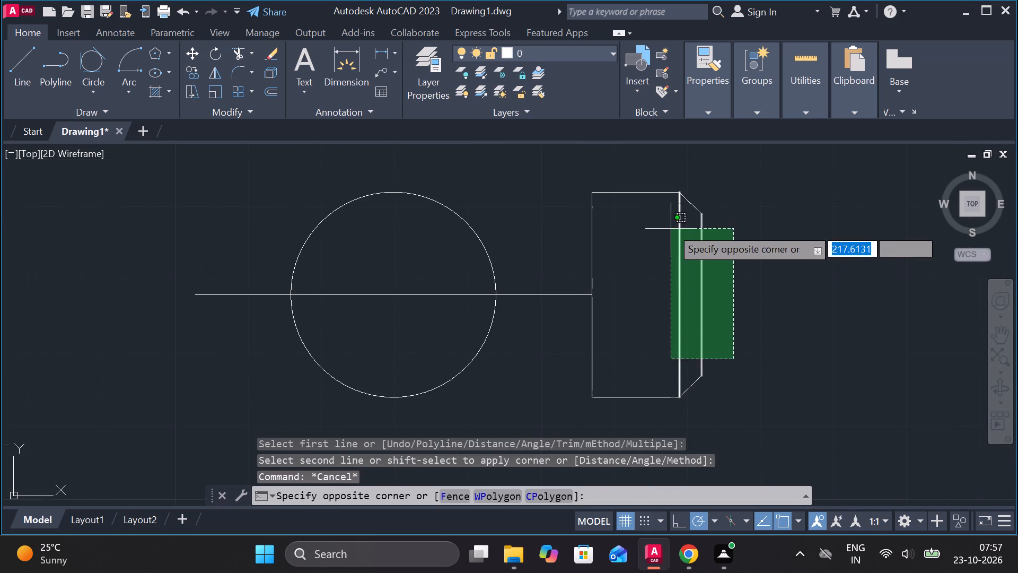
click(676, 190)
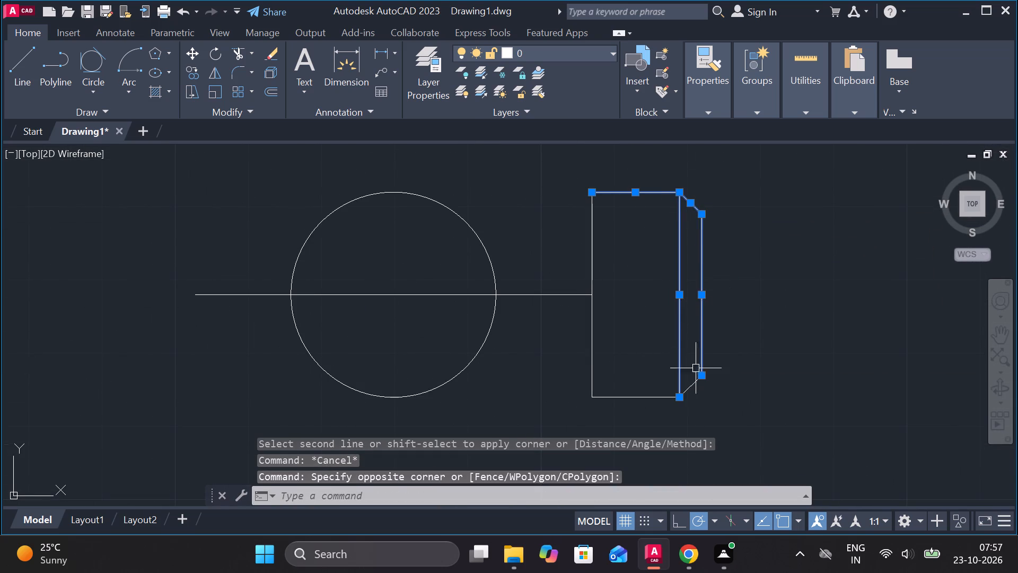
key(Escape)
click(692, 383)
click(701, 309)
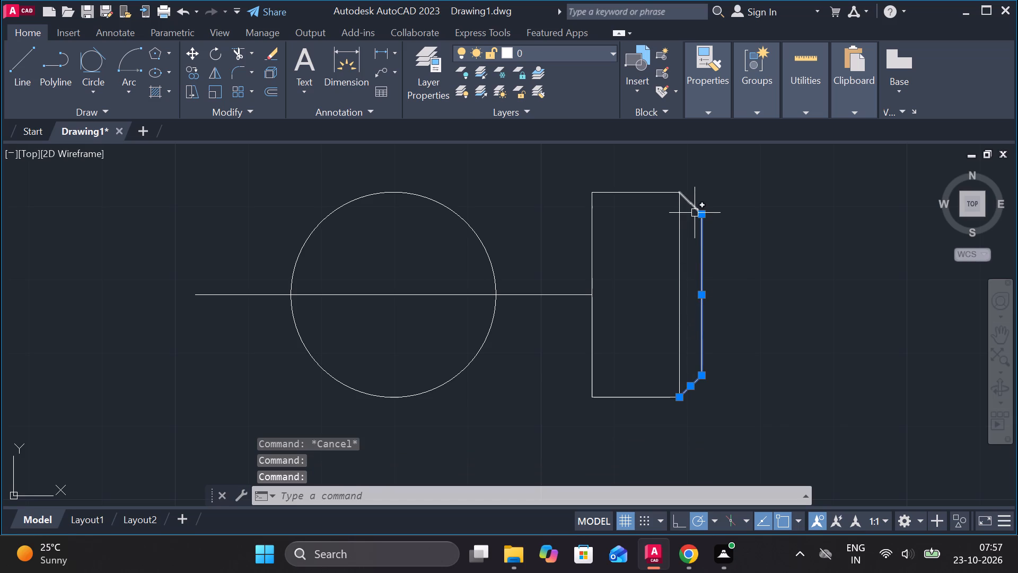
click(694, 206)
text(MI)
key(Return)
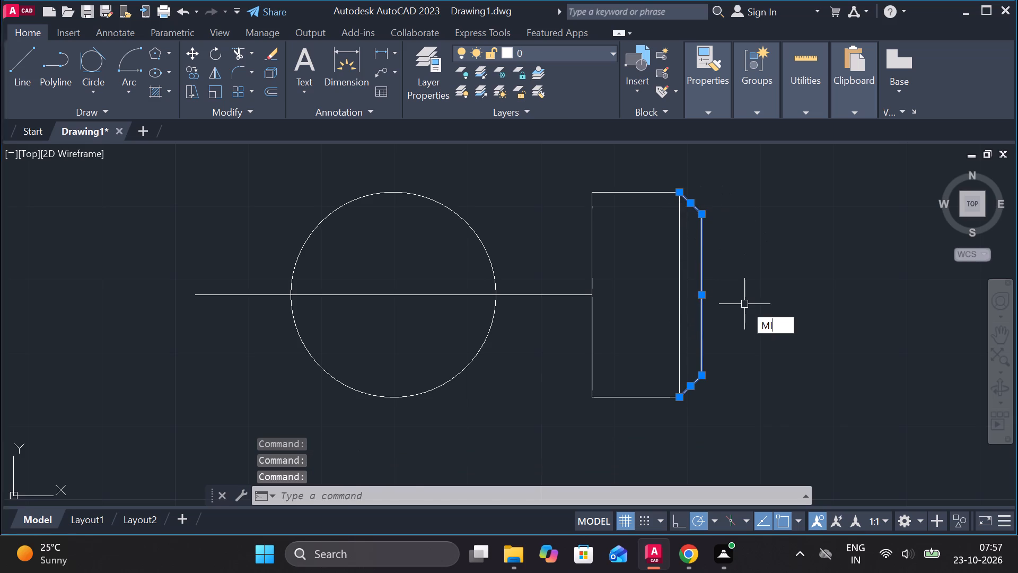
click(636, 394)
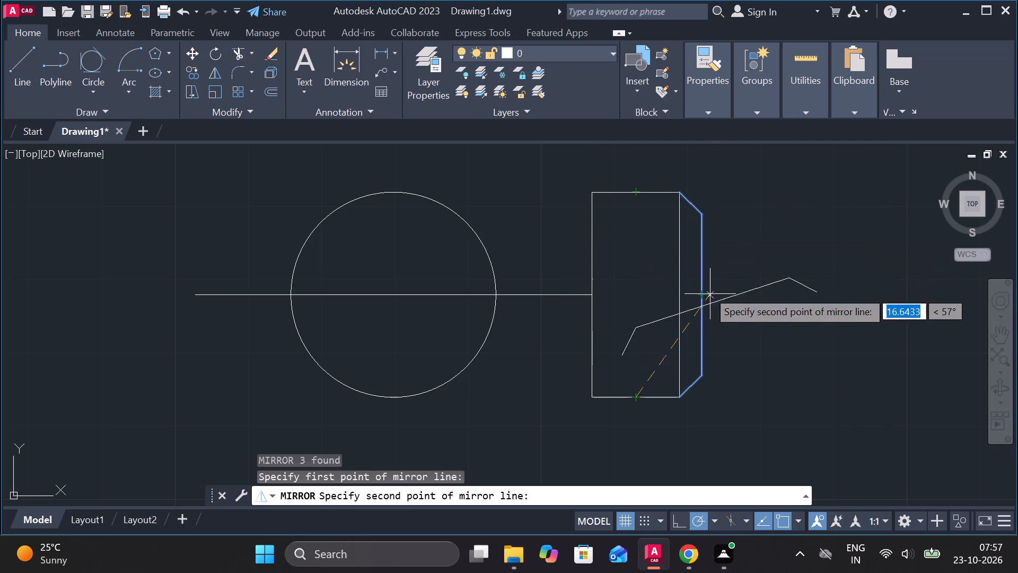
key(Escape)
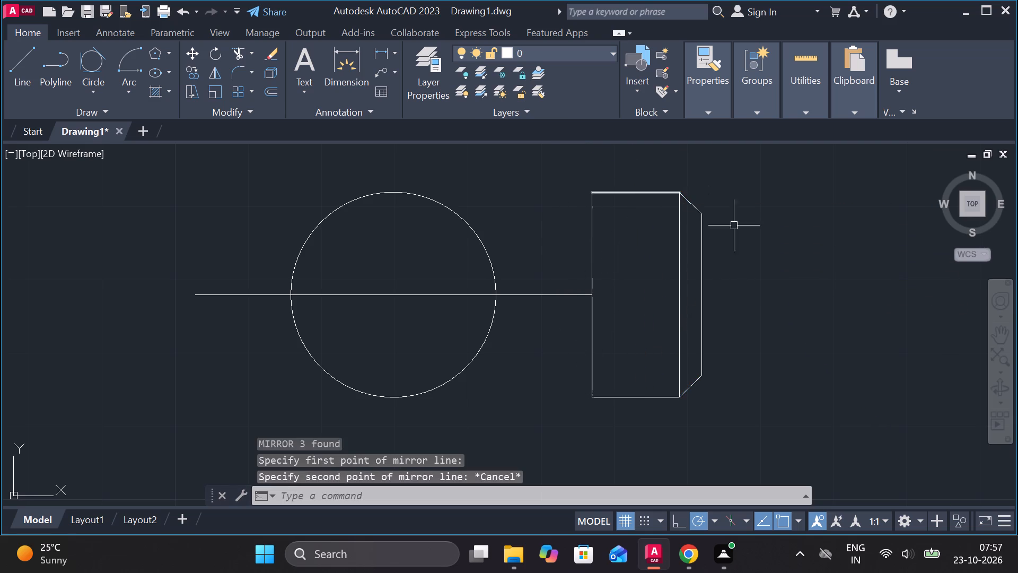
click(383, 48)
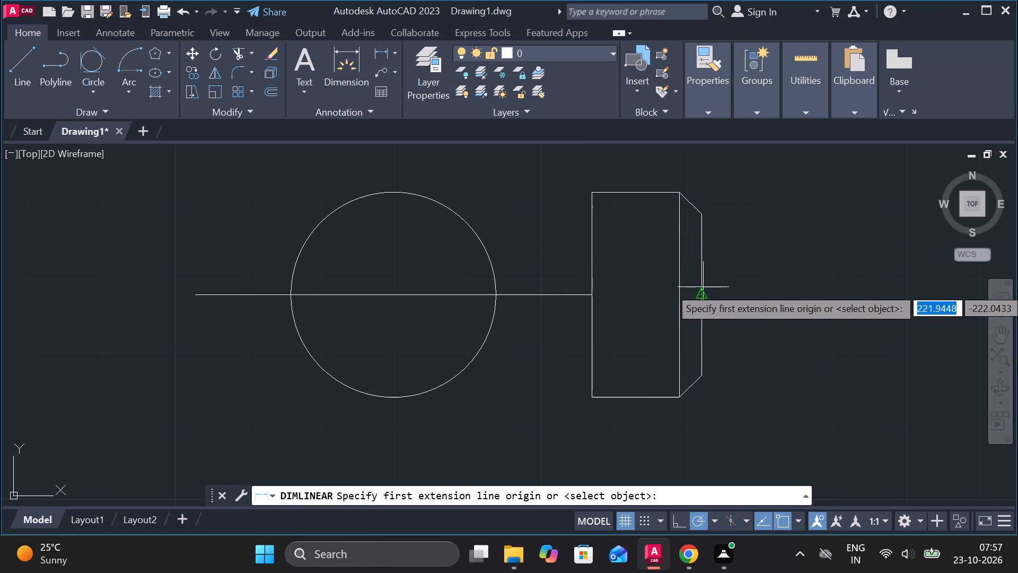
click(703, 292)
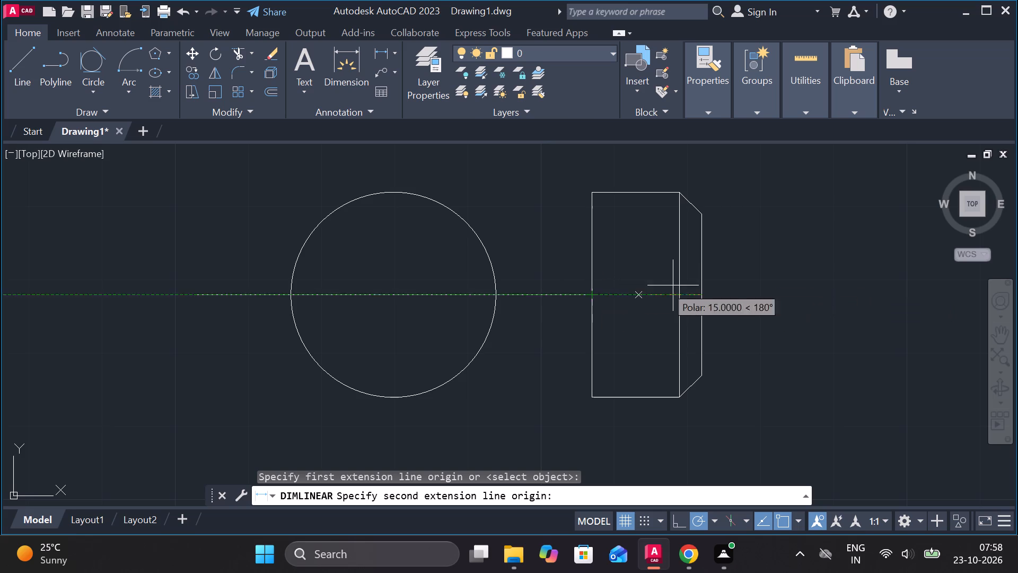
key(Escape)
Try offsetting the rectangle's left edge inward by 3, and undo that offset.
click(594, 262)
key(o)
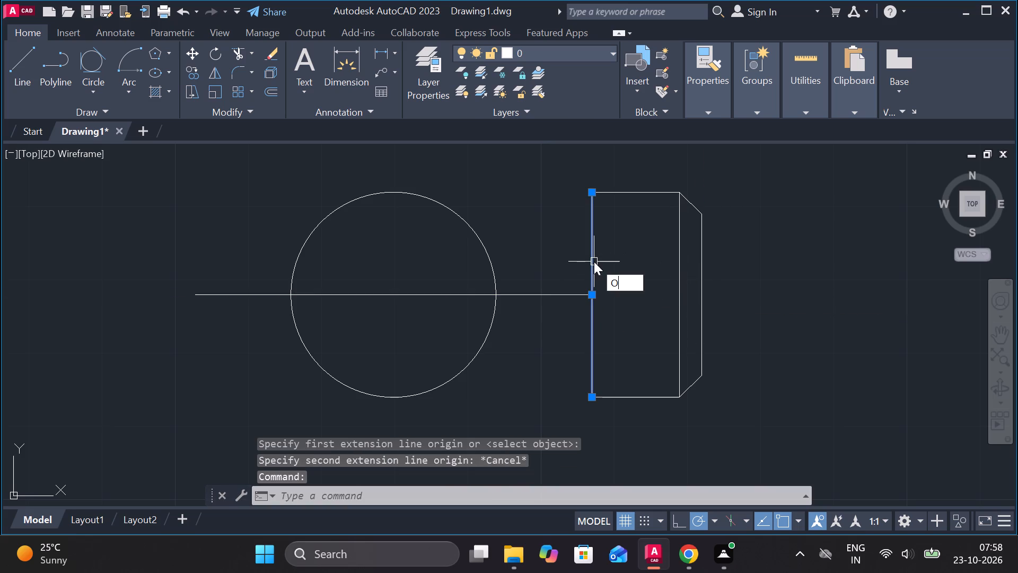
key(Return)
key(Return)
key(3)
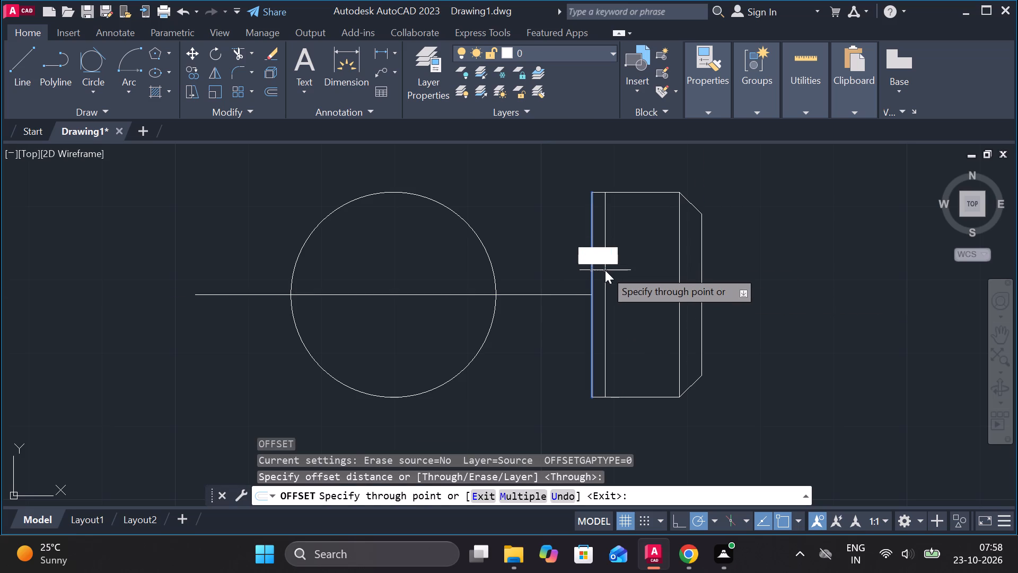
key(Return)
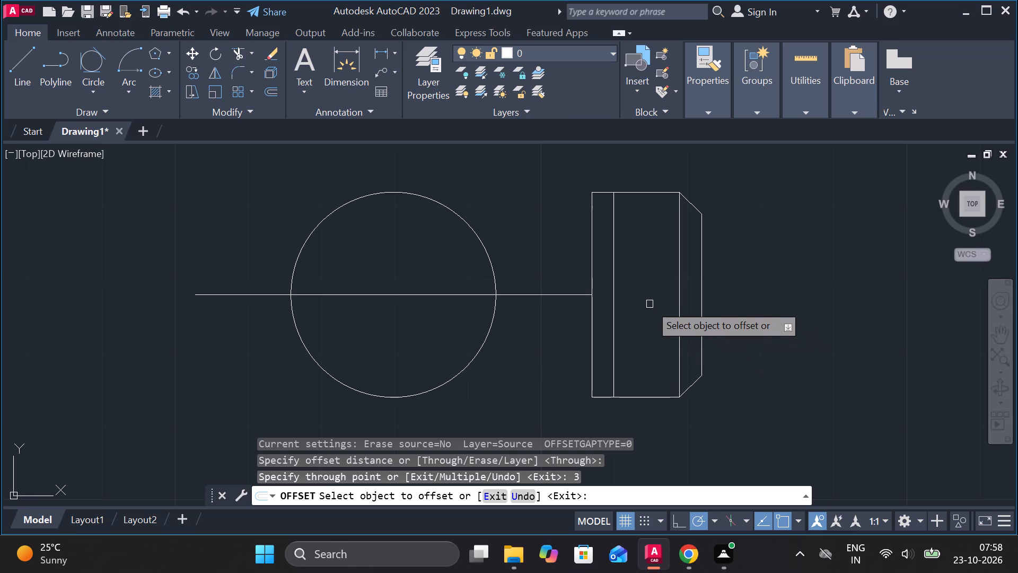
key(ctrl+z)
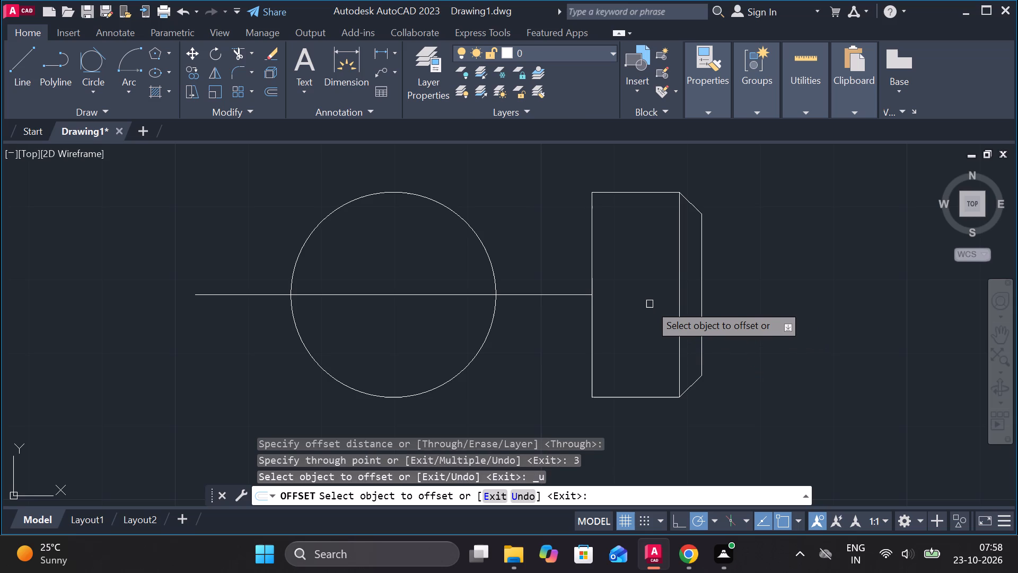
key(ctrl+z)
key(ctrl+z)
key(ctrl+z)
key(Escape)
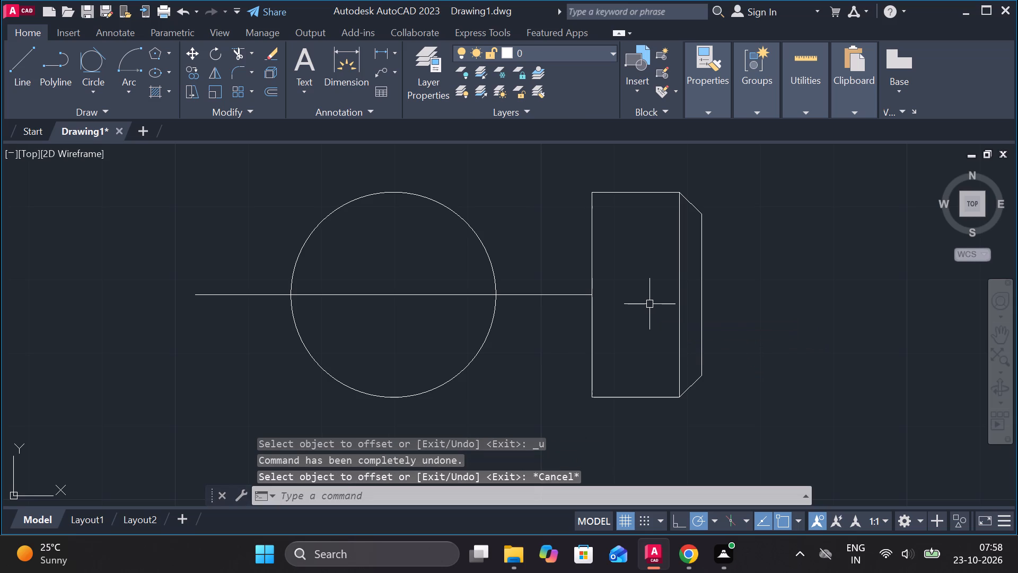
Undo the chamfers on the rectangle's upper right and lower right corners, keeping the inner offset line.
key(ctrl+z)
key(ctrl+z)
key(ctrl+z)
key(ctrl+z)
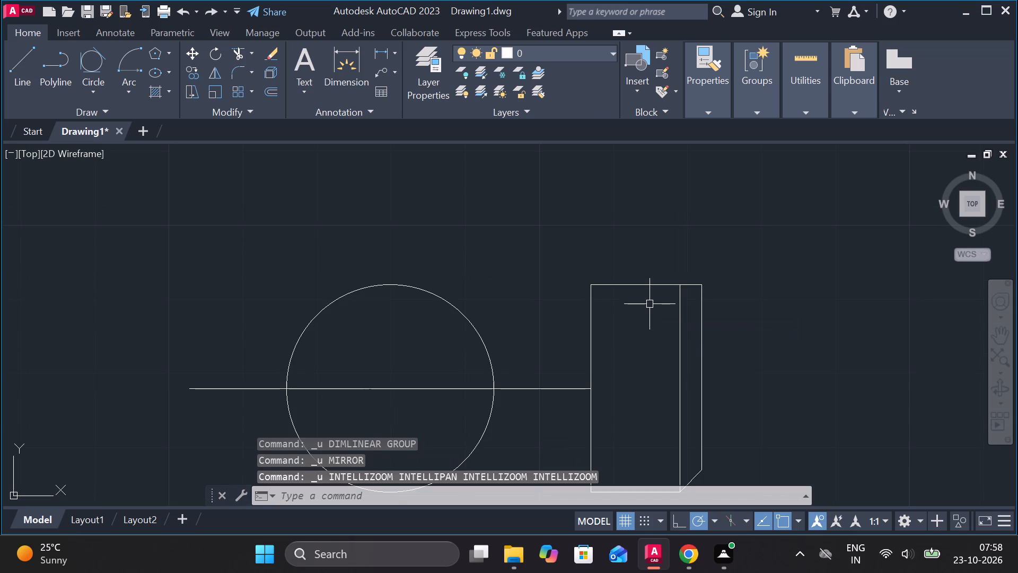
key(ctrl+z)
key(ctrl+z)
key(ctrl+z)
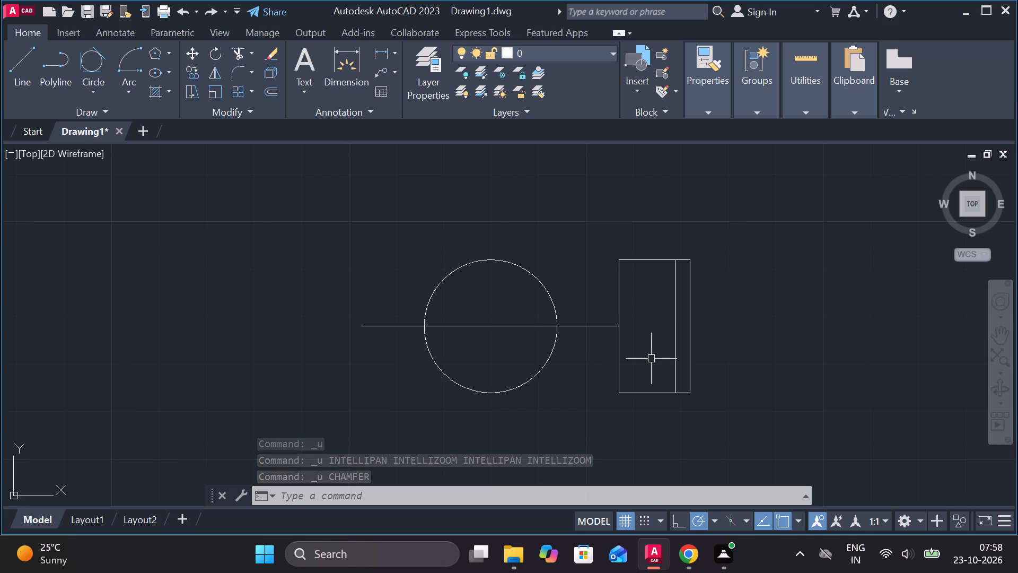
key(Escape)
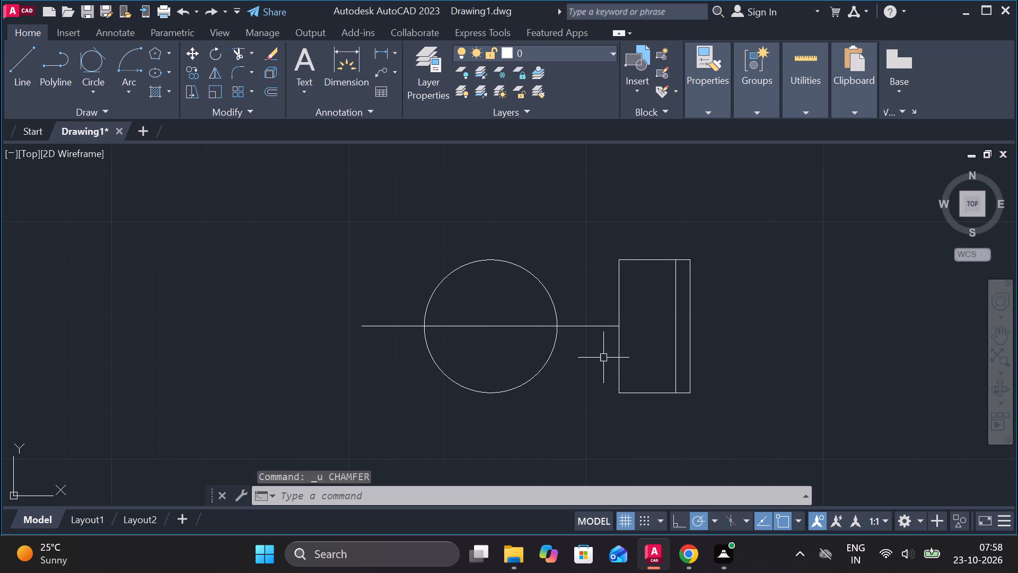
Draw a 12 diameter circle at the centre of the 28 diameter circle.
key(c)
key(space)
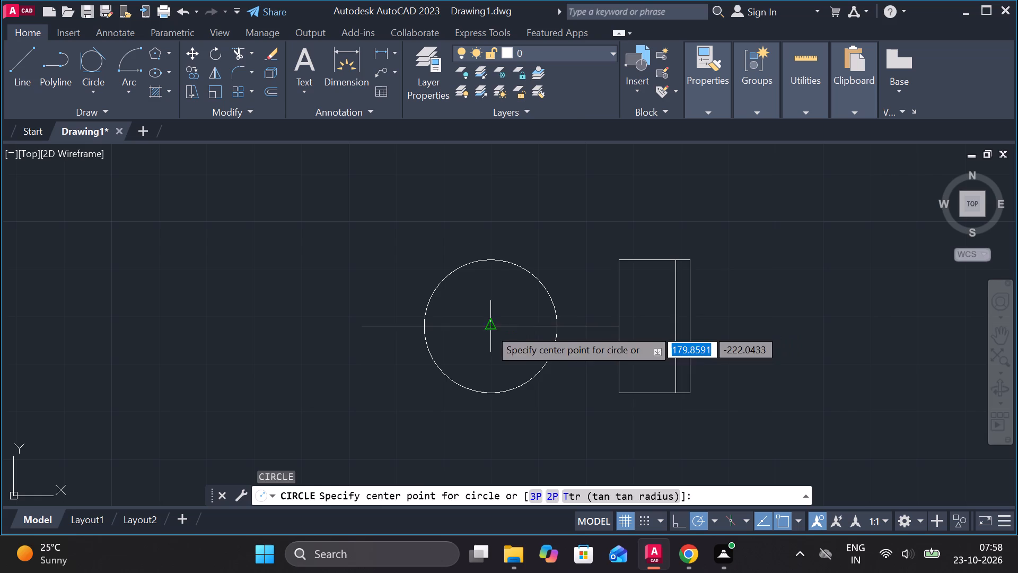
click(489, 330)
text(D 12)
key(space)
Draw a 20 diameter circle concentric with the existing two circles.
text(C)
key(space)
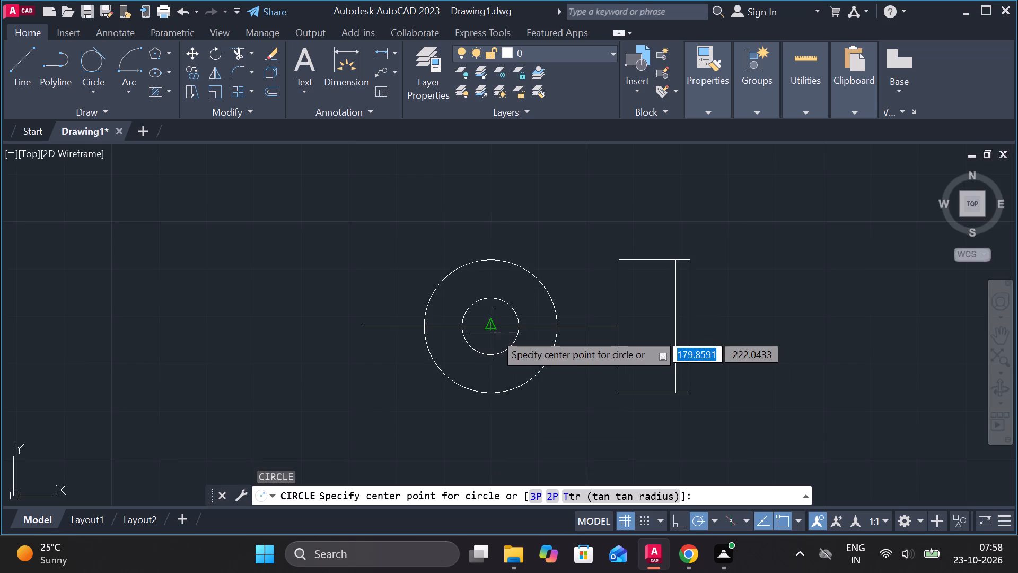
click(495, 331)
text(D 20)
key(Return)
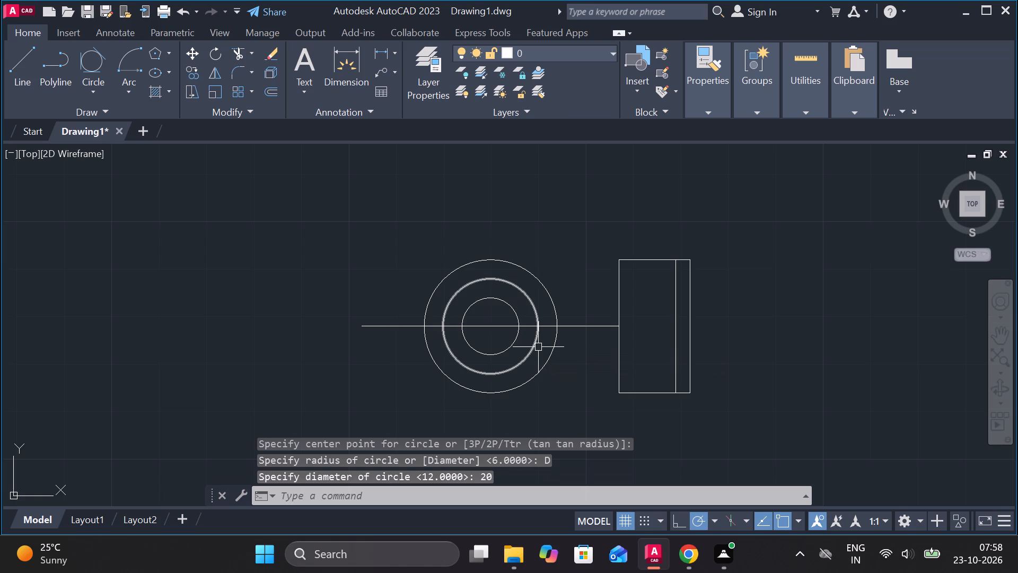
Offset the 20 diameter circle inward by 1.25.
click(526, 297)
scroll(526, 297, up, 2)
key(o)
key(Return)
key(Return)
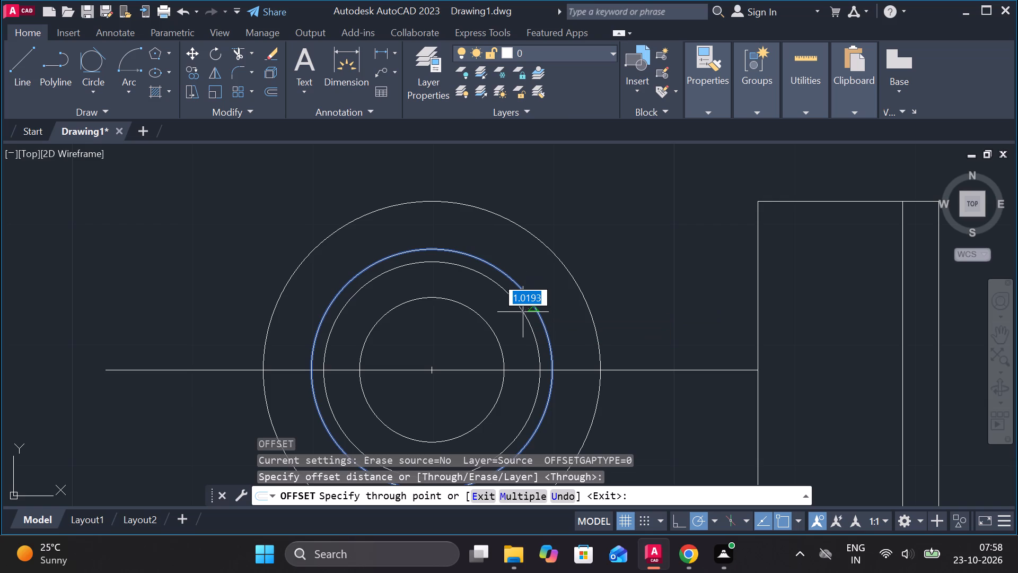
key(1)
key(period)
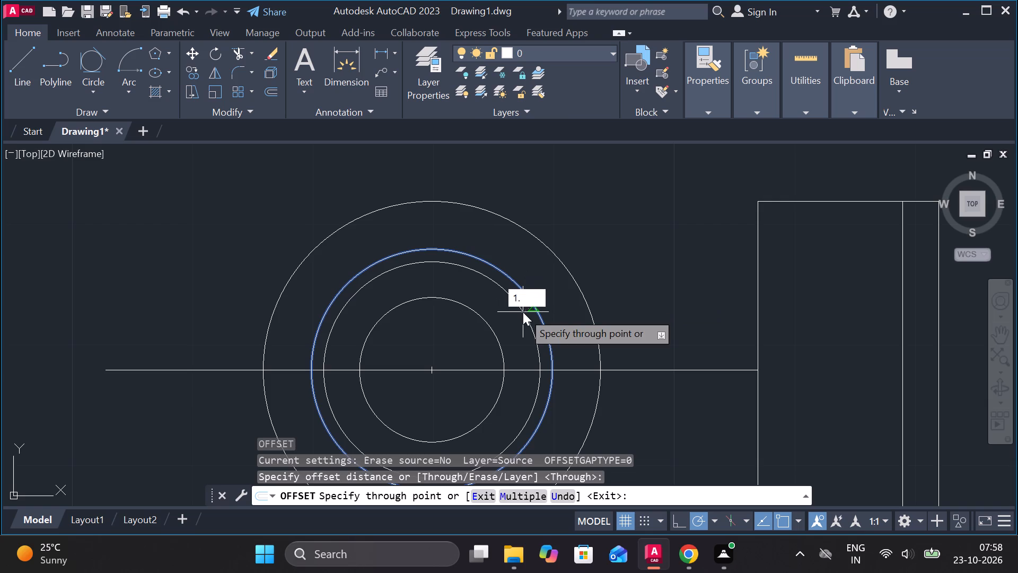
text(25)
key(Return)
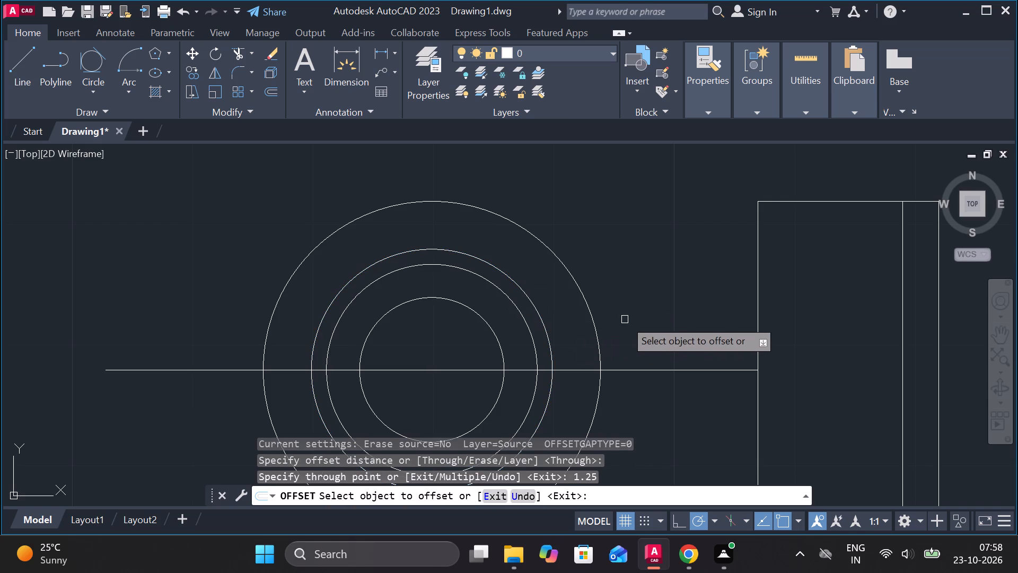
key(Escape)
Draw horizontal projection lines from the top and bottom of the 20 diameter circle past the rectangle's right edge.
middle_drag(621, 319, 604, 317)
scroll(604, 317, down, 1)
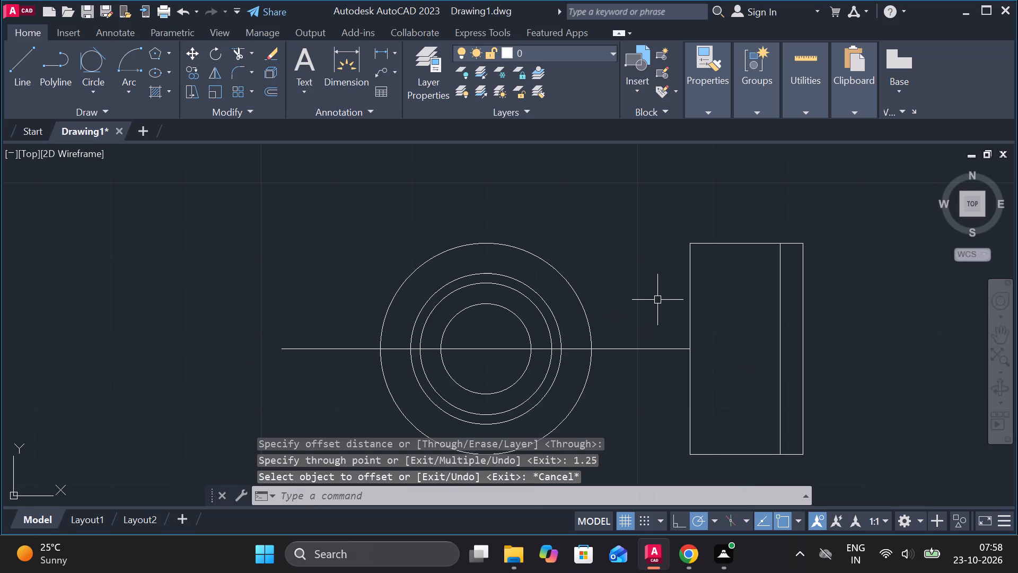
key(l)
key(Return)
click(481, 275)
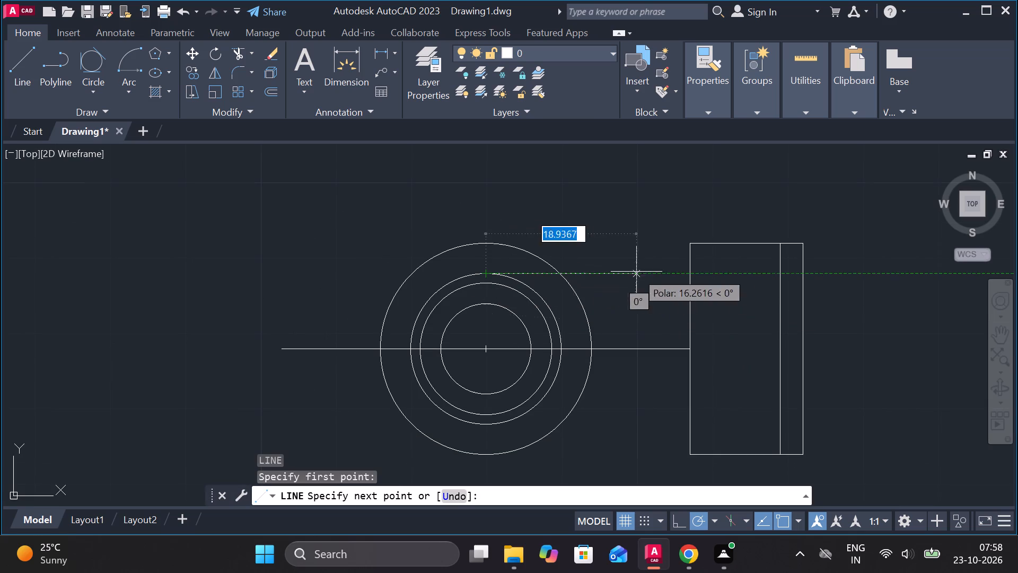
click(828, 272)
key(Escape)
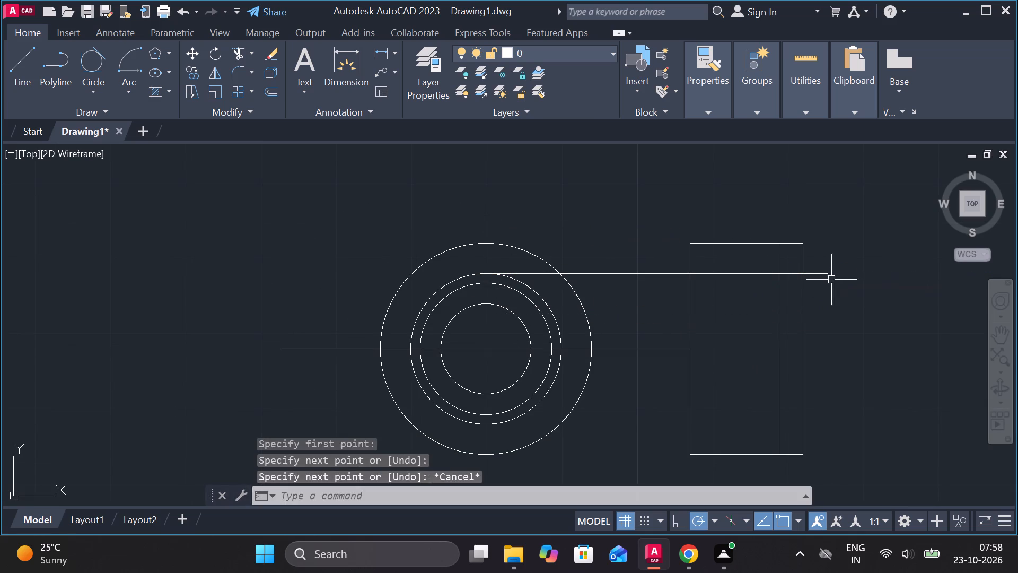
key(space)
click(488, 426)
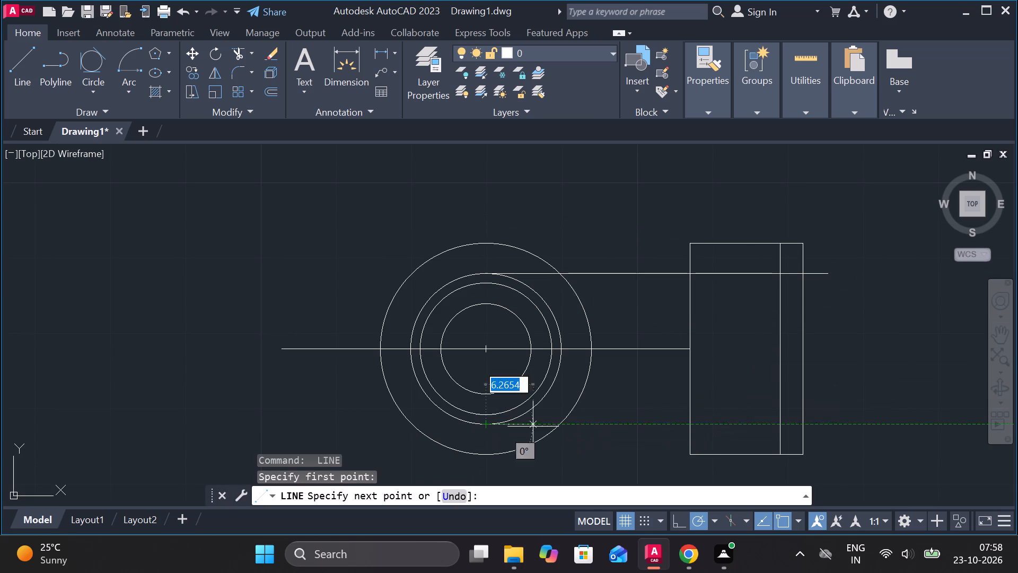
click(829, 414)
key(Escape)
Draw horizontal projection lines from the bottom and top of the inner offset circle past the rectangle's right edge.
key(space)
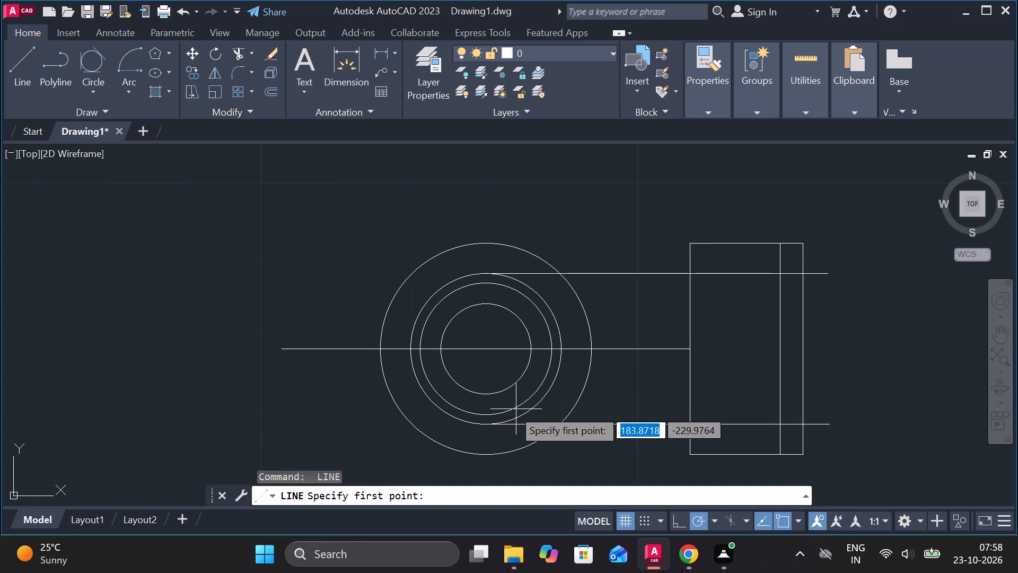
click(487, 416)
click(868, 405)
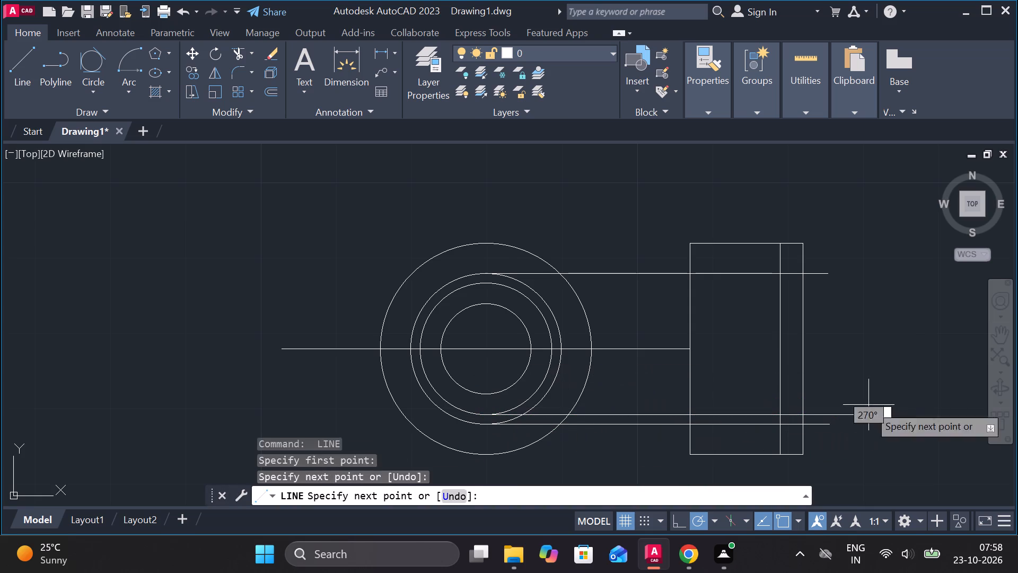
key(Escape)
key(space)
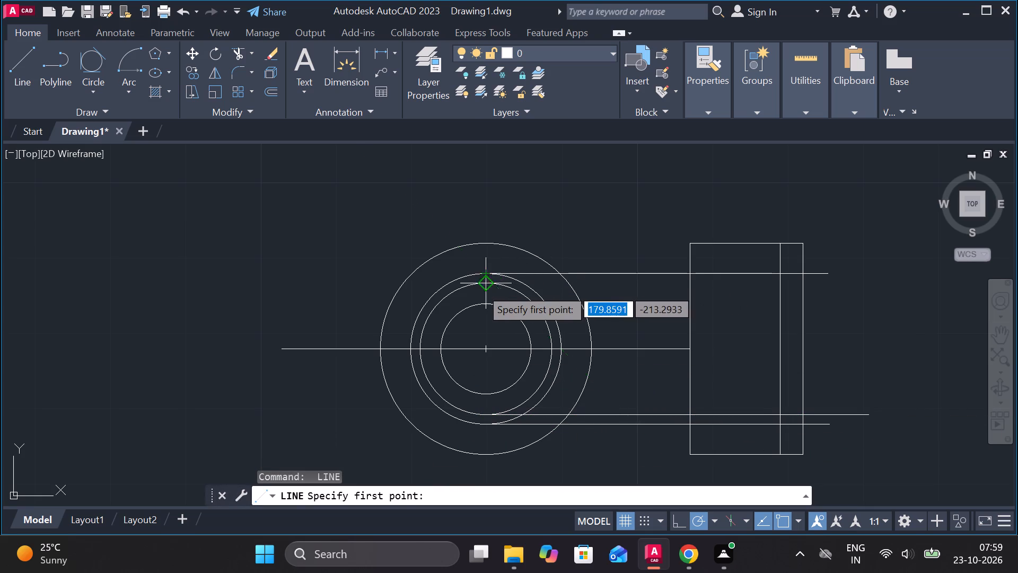
scroll(480, 288, up, 2)
click(486, 275)
scroll(518, 284, down, 1)
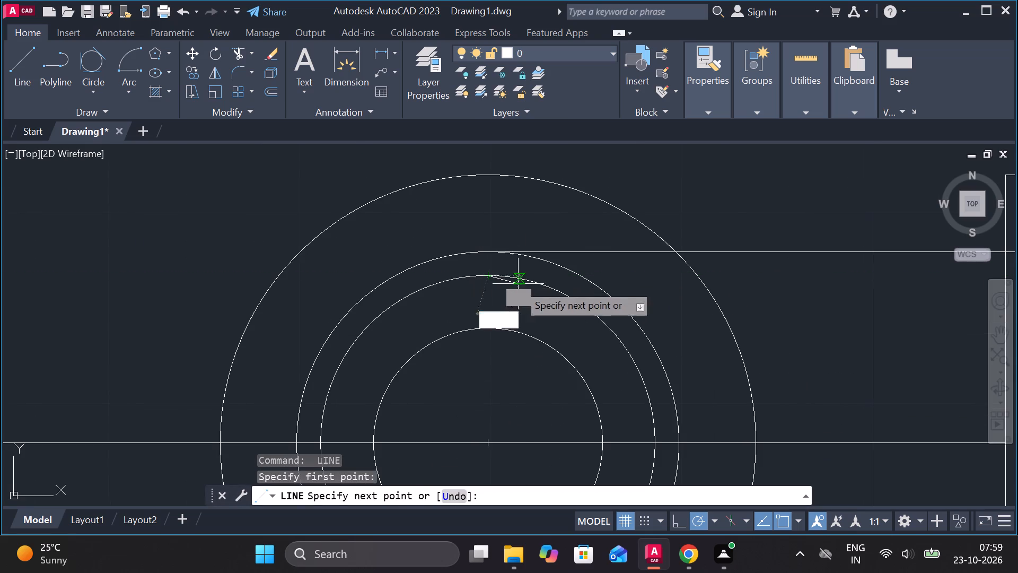
scroll(518, 284, down, 1)
click(867, 288)
key(Escape)
Trim the four projection lines where they extend beyond the rectangle's right edge.
middle_drag(865, 354, 811, 351)
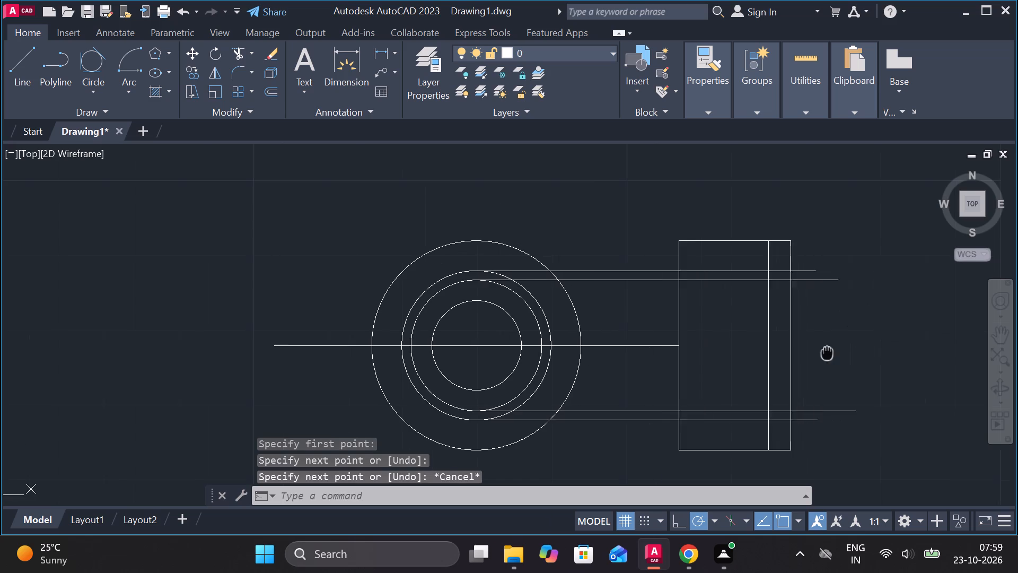
middle_drag(811, 351, 769, 343)
text(TR)
key(space)
drag(754, 234, 750, 424)
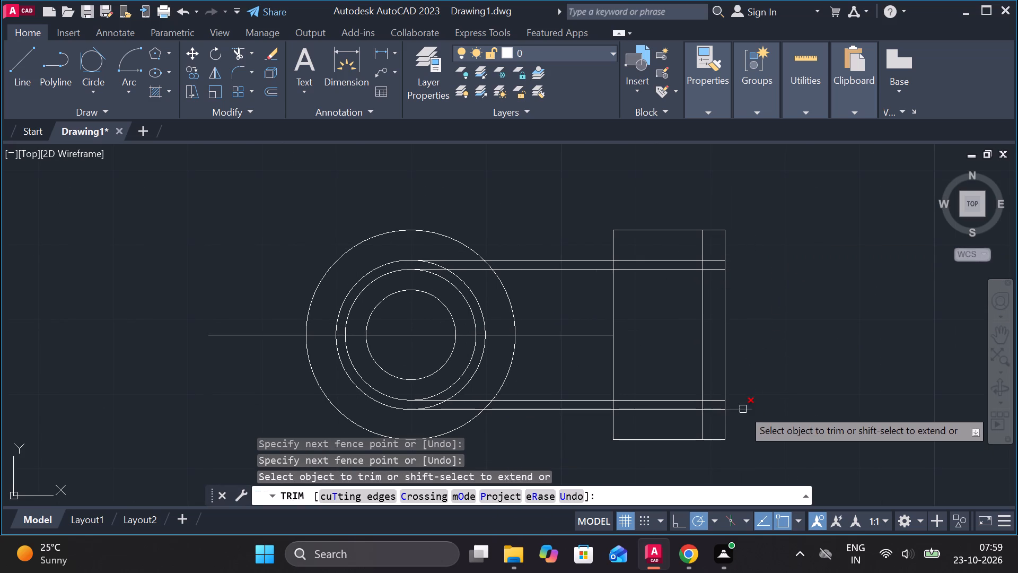
click(743, 409)
Trim the four projection lines between the 28 diameter circle and the rectangle's left edge.
drag(550, 424, 550, 388)
drag(563, 302, 549, 237)
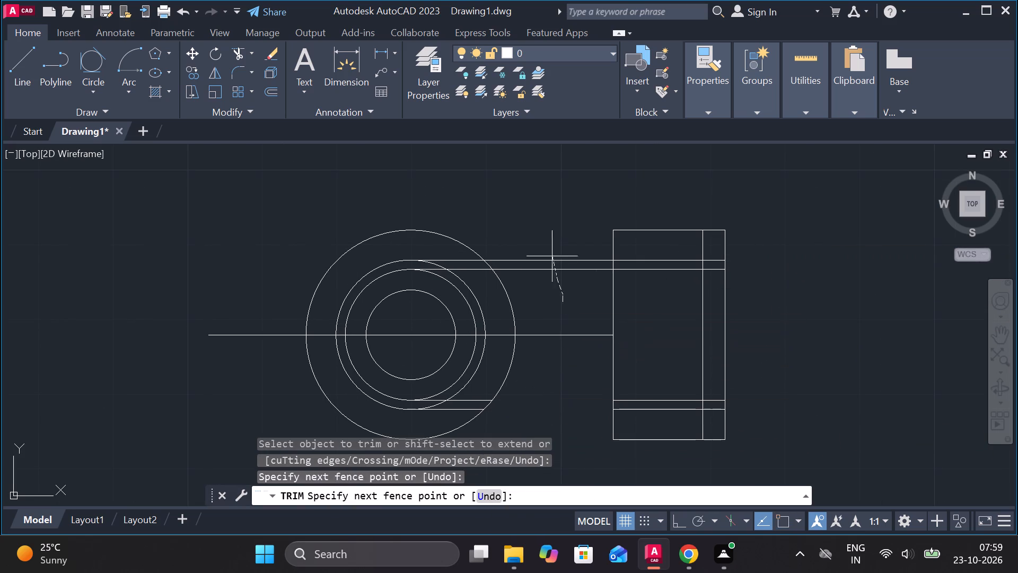
drag(549, 237, 539, 187)
key(Escape)
click(471, 265)
key(Escape)
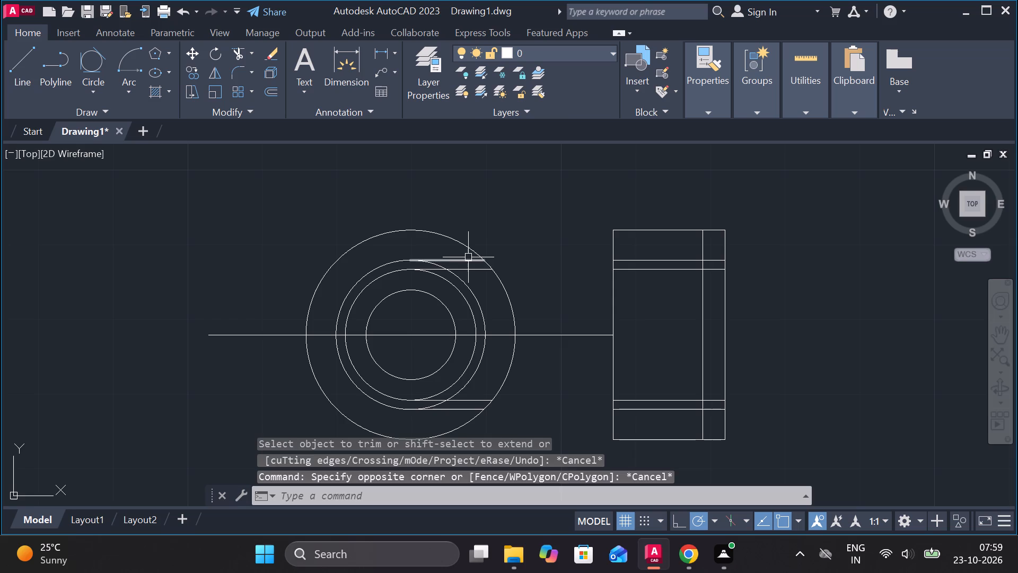
Erase the four leftover projection line pieces inside the 28 diameter circle.
click(468, 257)
click(475, 267)
click(478, 405)
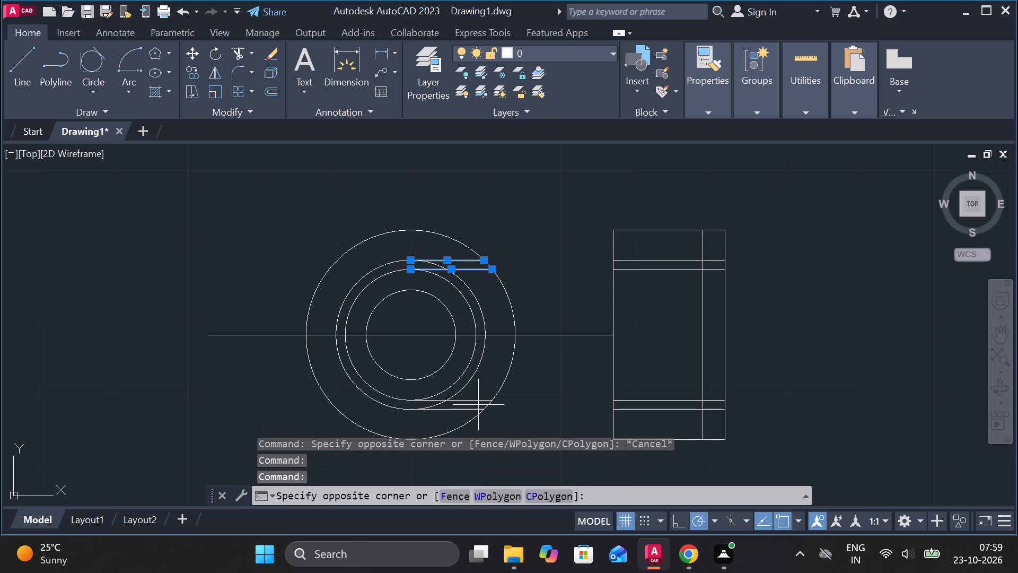
click(478, 398)
click(464, 412)
text(E)
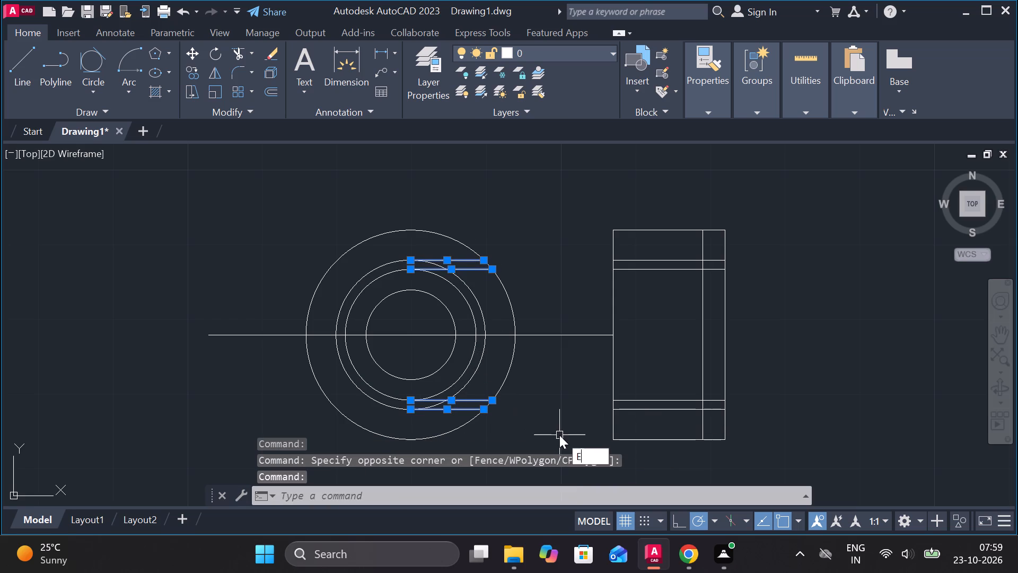
key(space)
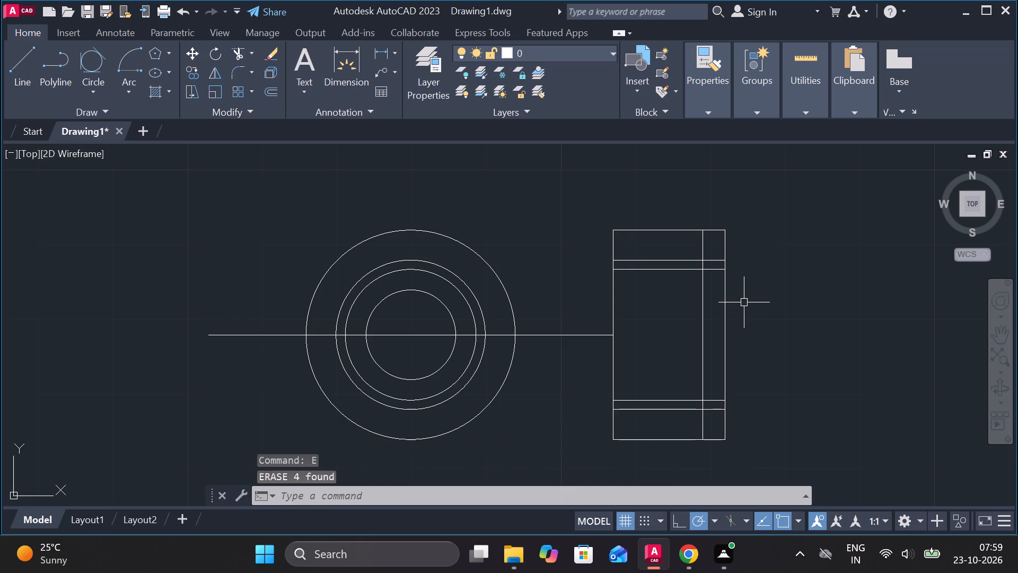
Trim the four projection line segments between the rectangle's inner vertical line and its right edge.
text(TR)
key(space)
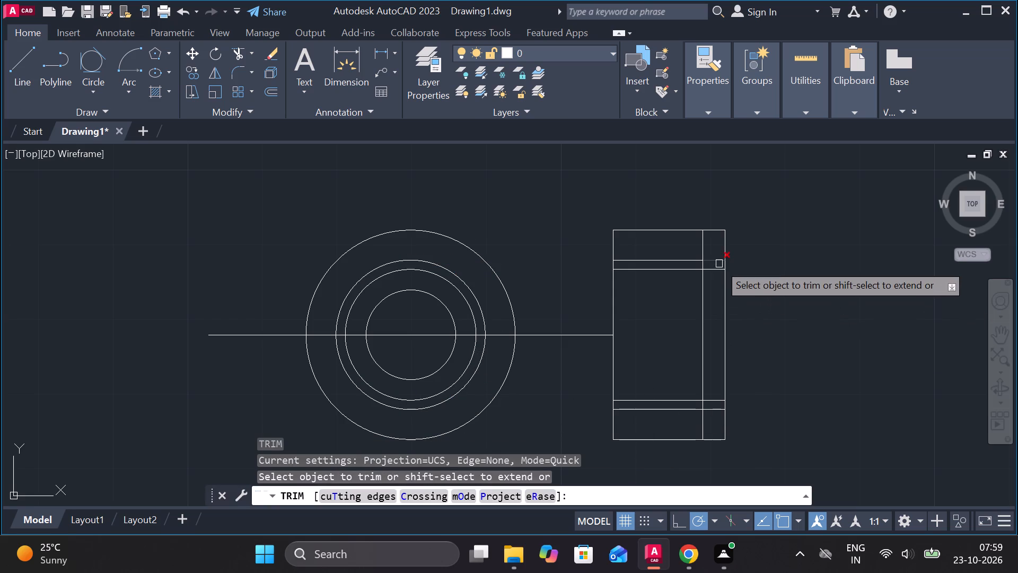
click(719, 264)
click(715, 267)
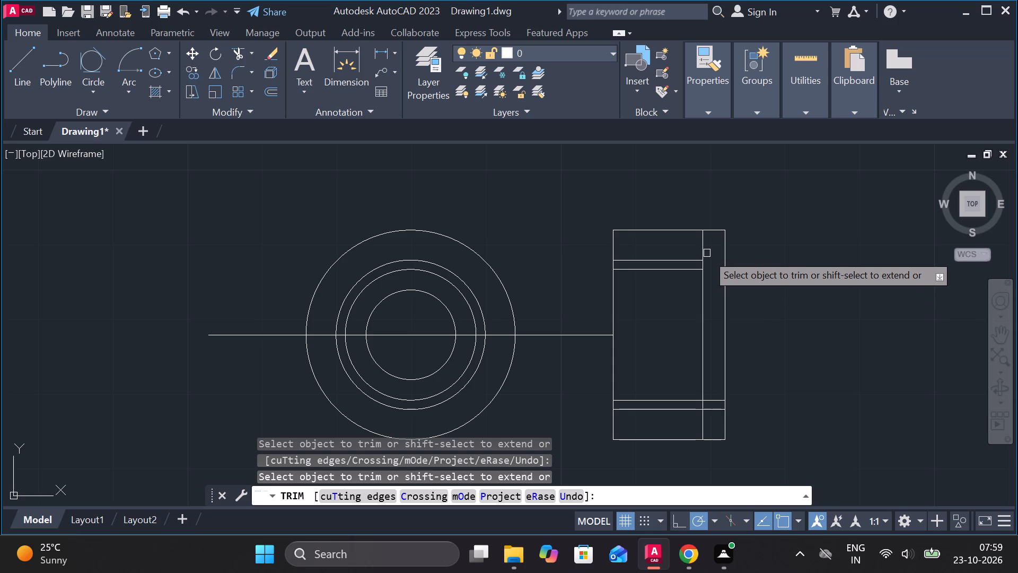
click(713, 408)
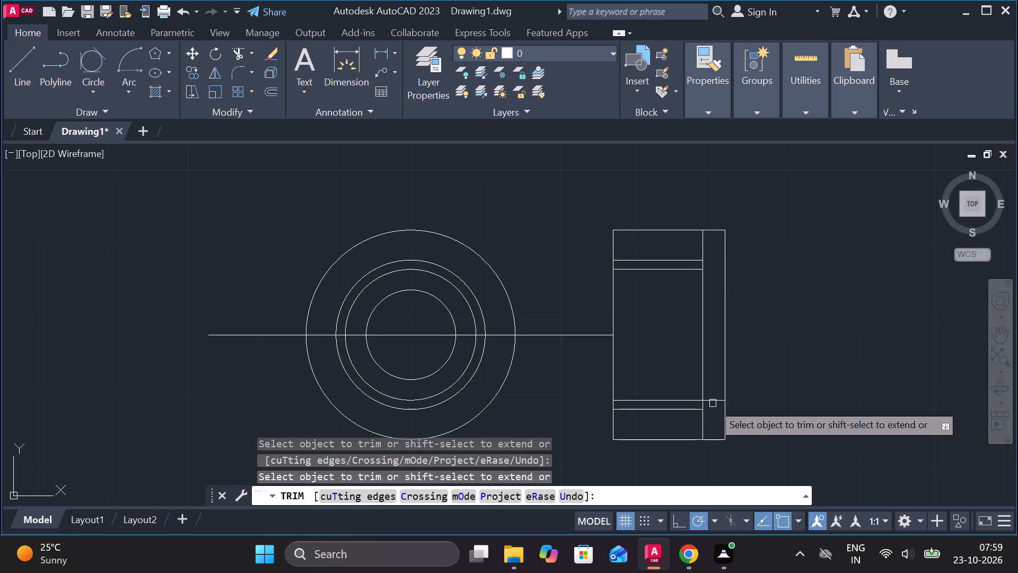
click(713, 403)
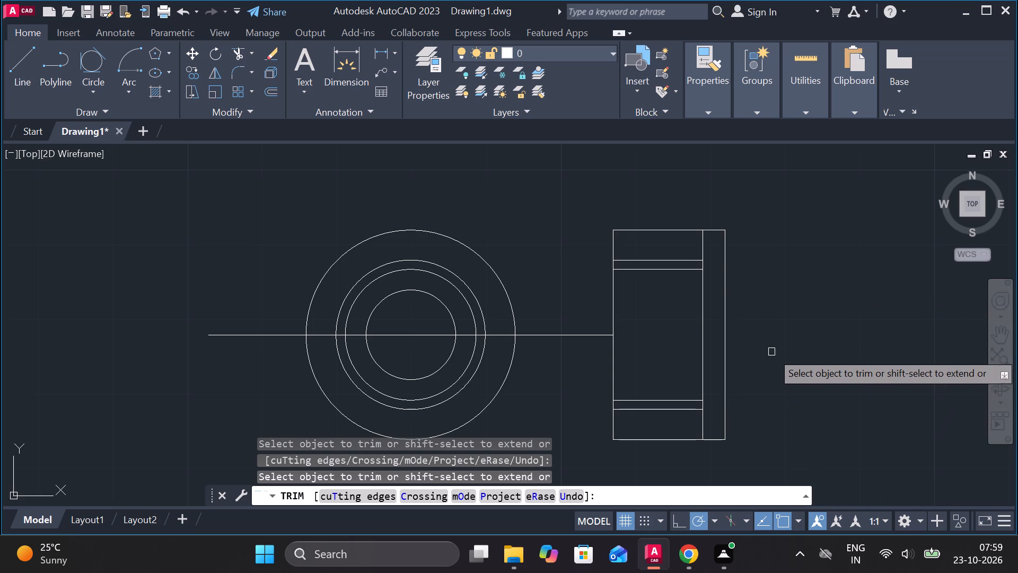
Trim the inner vertical line's ends beyond the outermost projection lines, and the bottom edge piece between it and the rectangle's right edge.
click(703, 249)
click(703, 436)
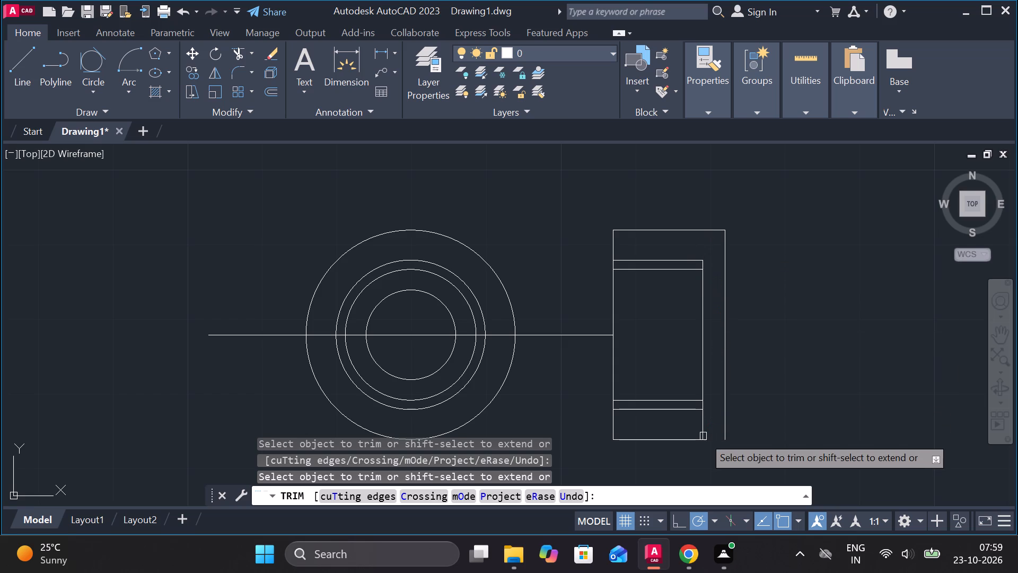
click(699, 423)
key(Escape)
Start a line at the inner rectangle's lower right corner and set polar tracking to the 30, 60, 90, 120 degree increments.
key(l)
key(Return)
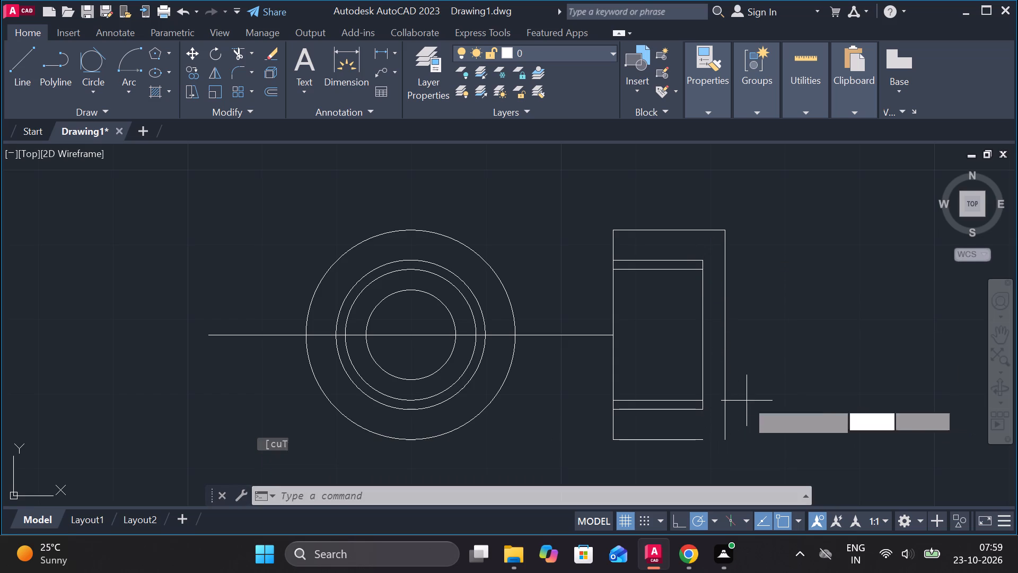
click(704, 413)
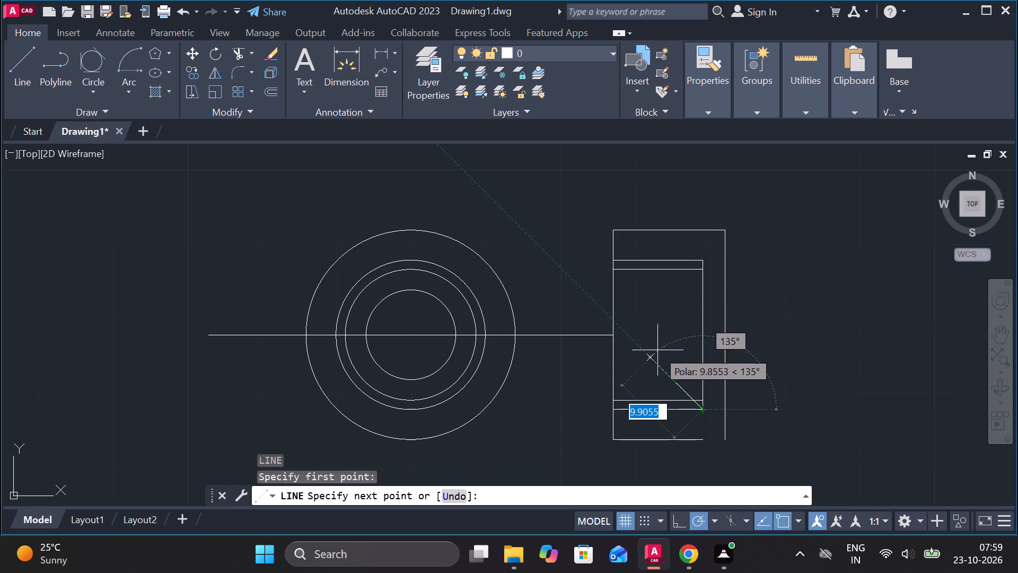
click(715, 518)
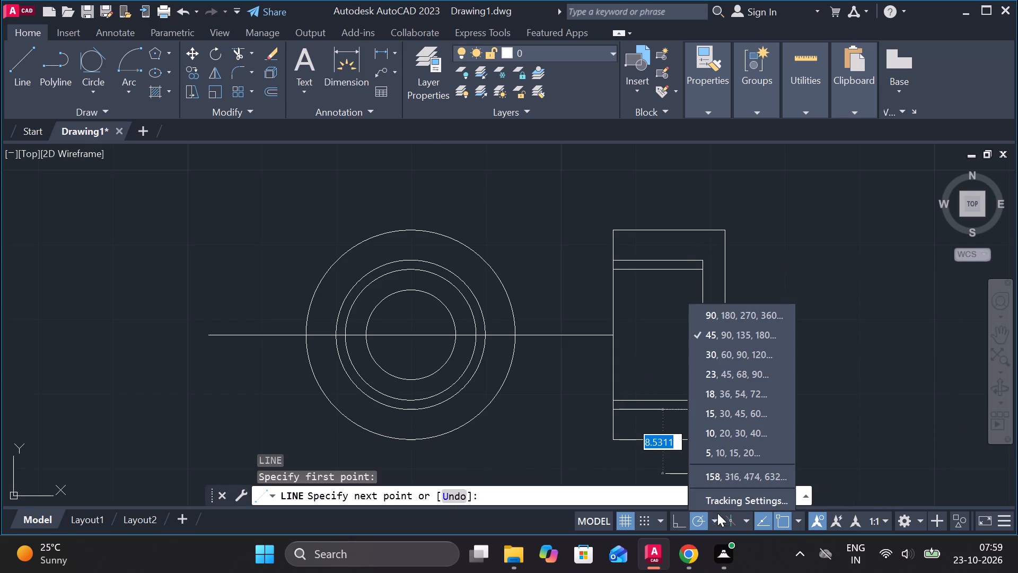
click(719, 361)
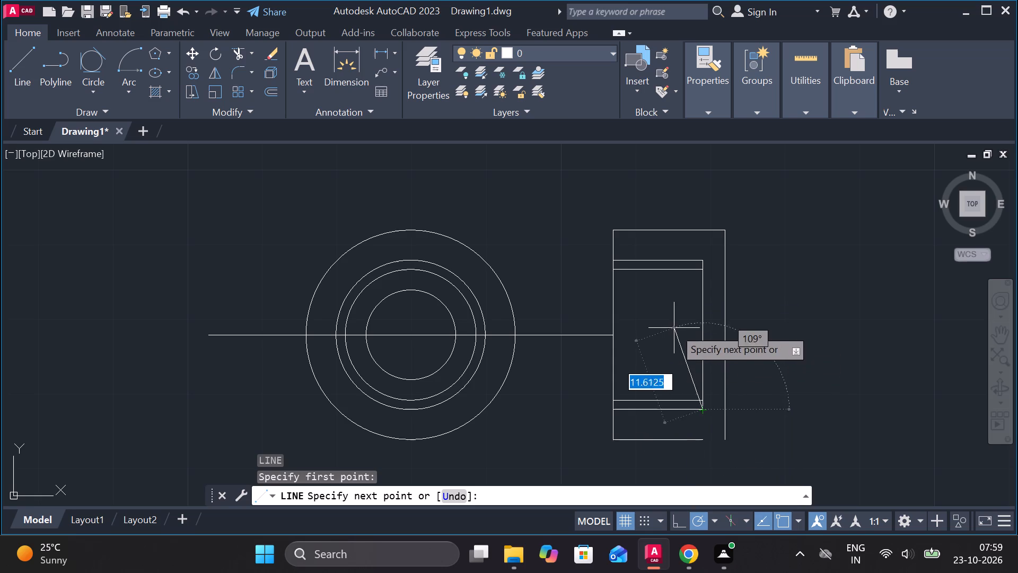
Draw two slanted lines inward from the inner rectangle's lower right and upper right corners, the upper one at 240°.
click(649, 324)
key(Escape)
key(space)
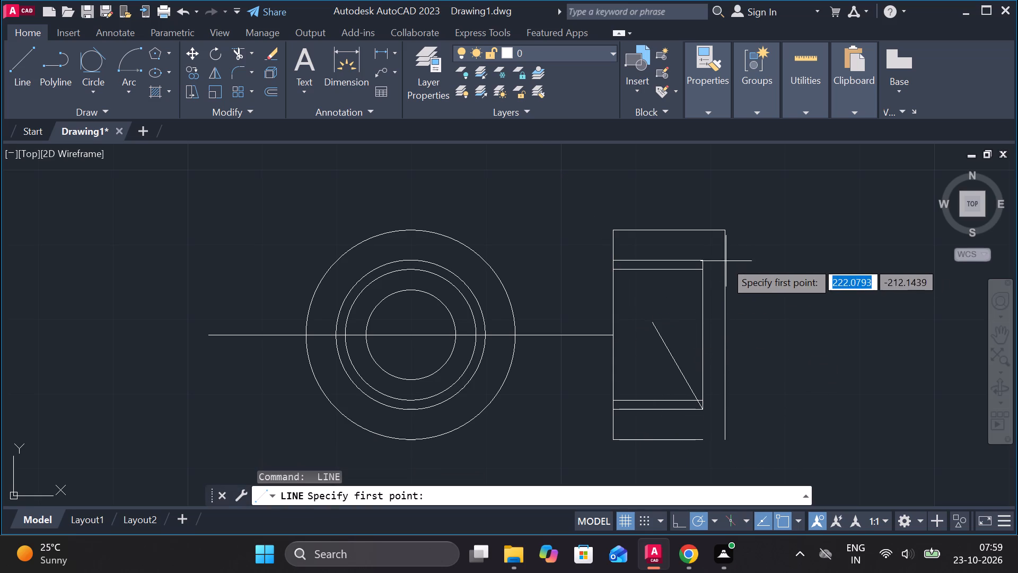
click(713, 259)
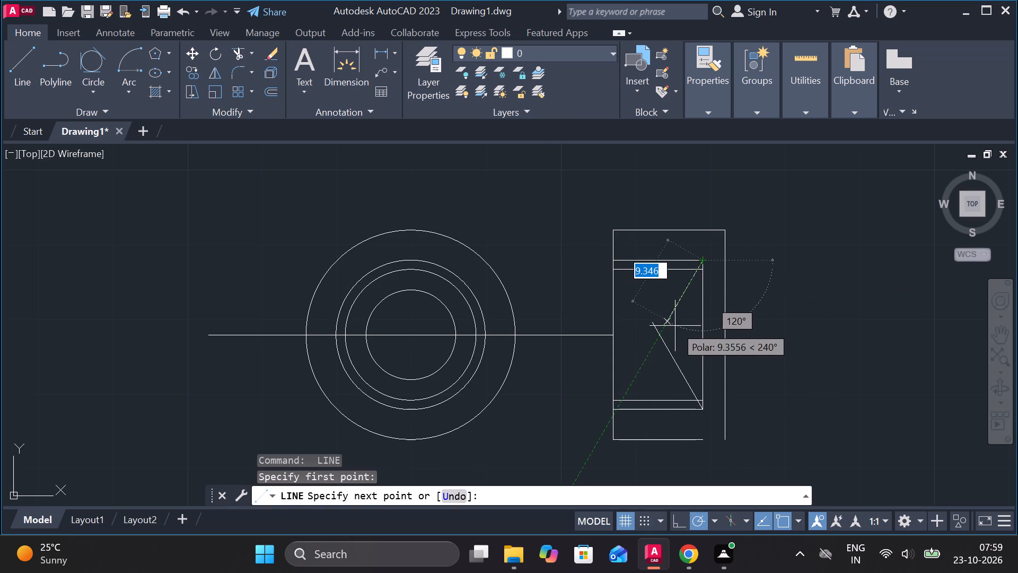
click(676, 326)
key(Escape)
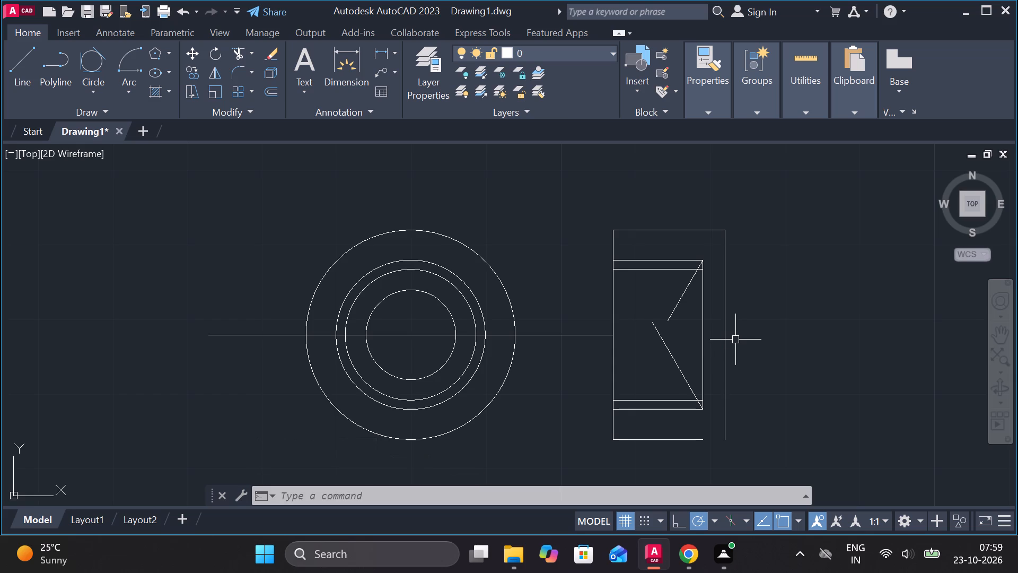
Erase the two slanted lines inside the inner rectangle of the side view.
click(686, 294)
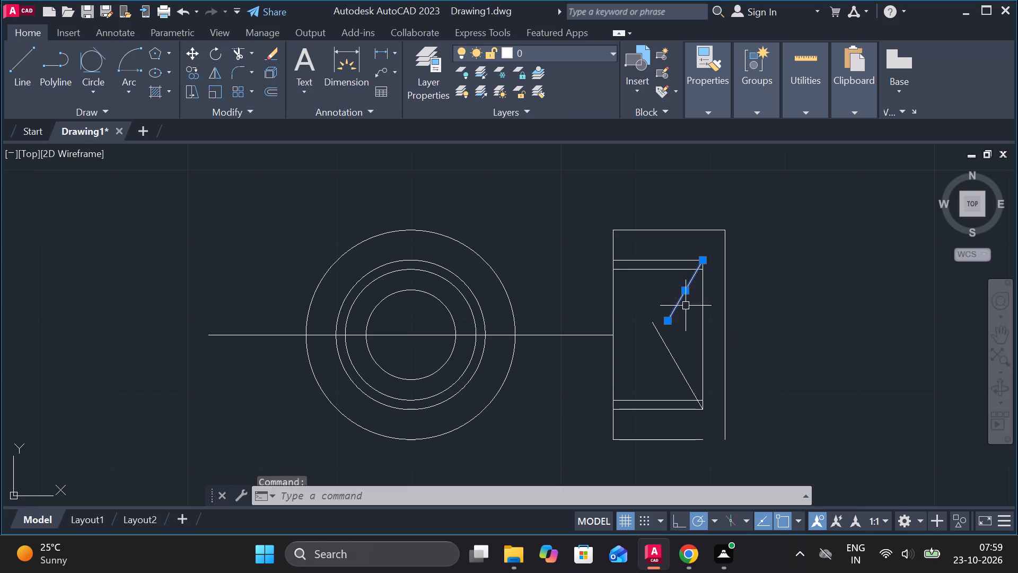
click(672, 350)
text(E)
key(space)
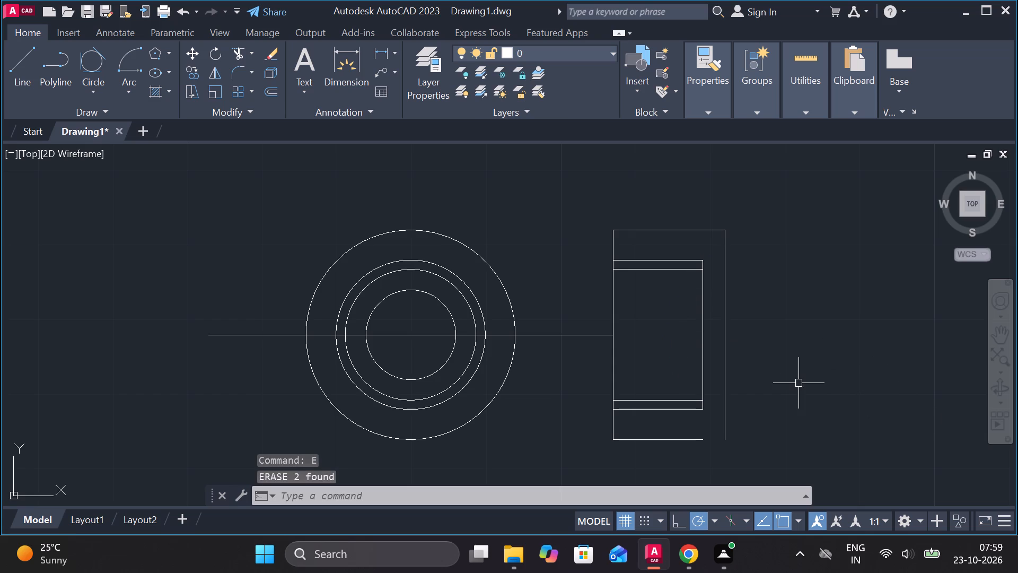
Draw horizontal projection lines from the smallest circle's top and bottom quadrants to beyond the side view's right edge.
key(l)
key(Return)
click(414, 286)
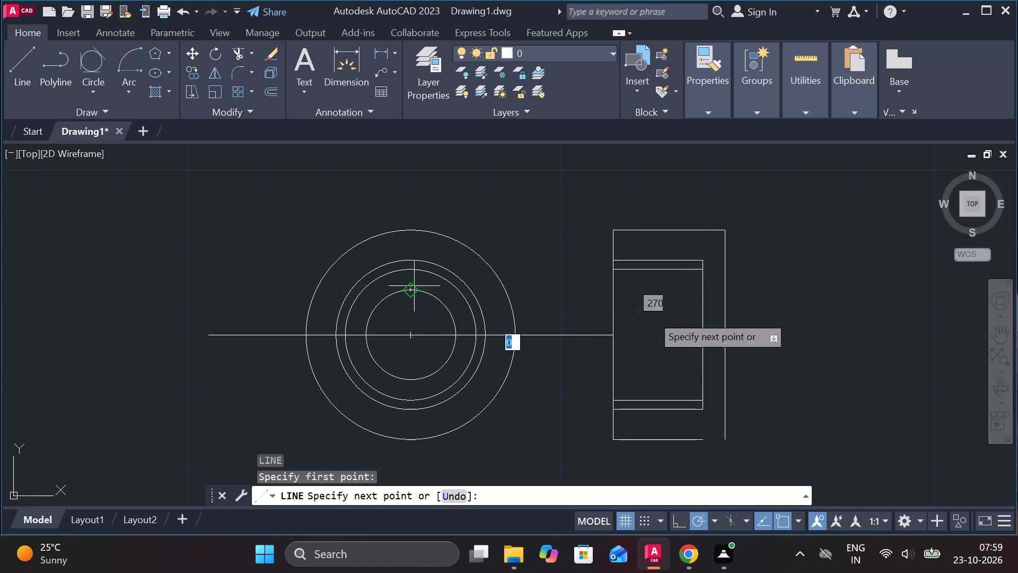
click(815, 292)
key(Escape)
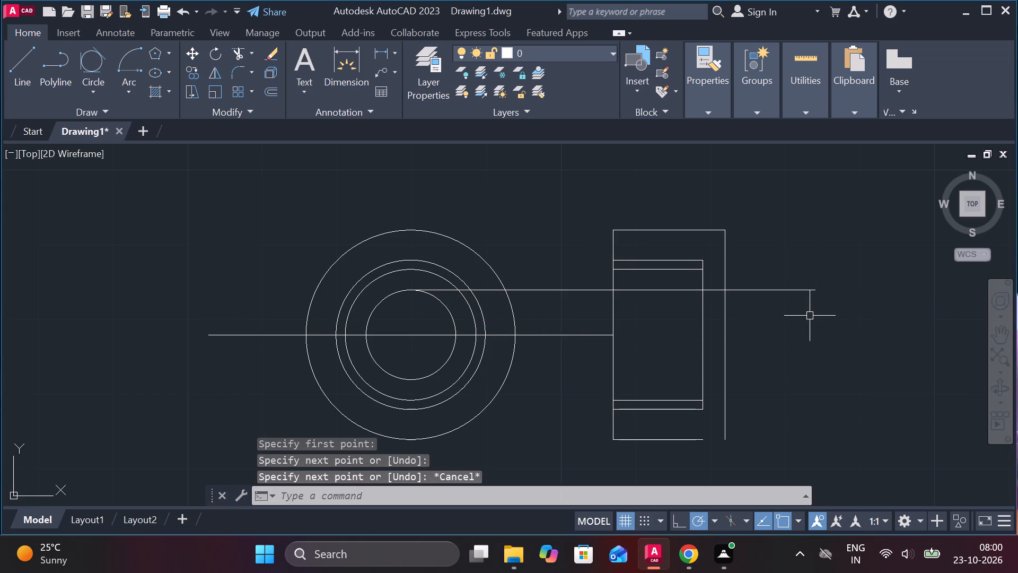
key(space)
click(404, 377)
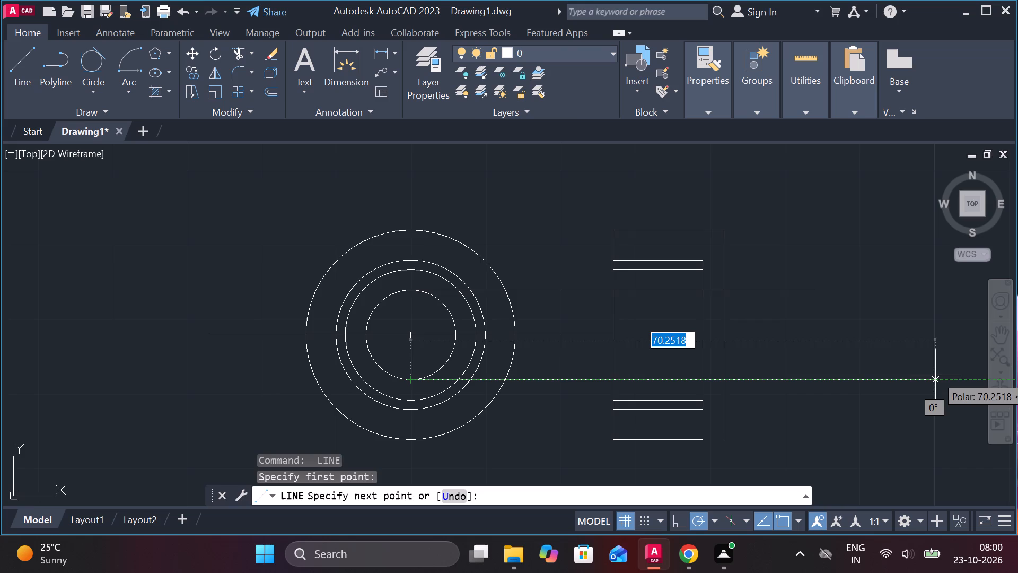
click(907, 376)
key(Escape)
key(y)
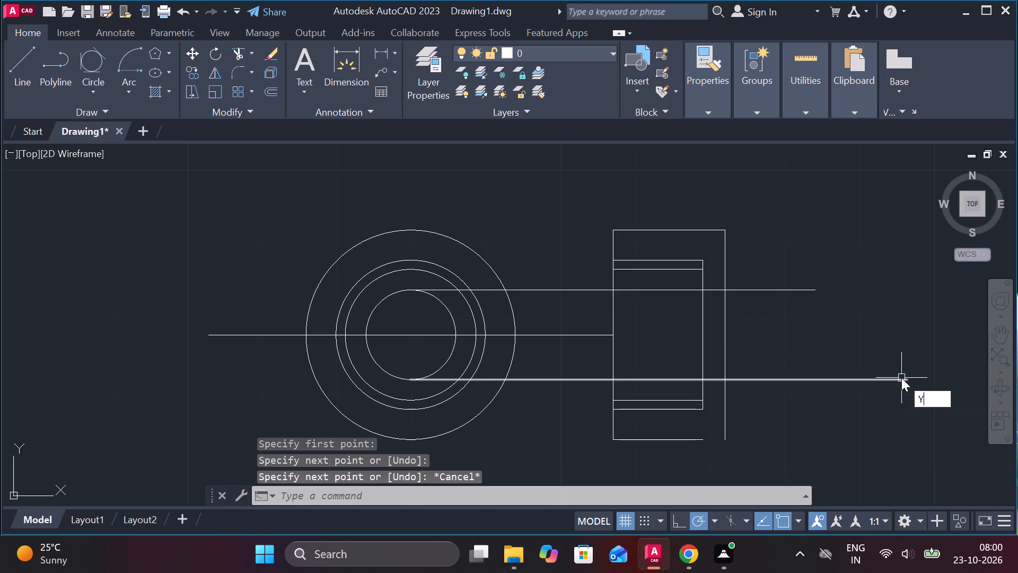
key(Escape)
Trim the smallest circle's two projection lines back to the inner vertical line of the side view.
text(TR)
key(space)
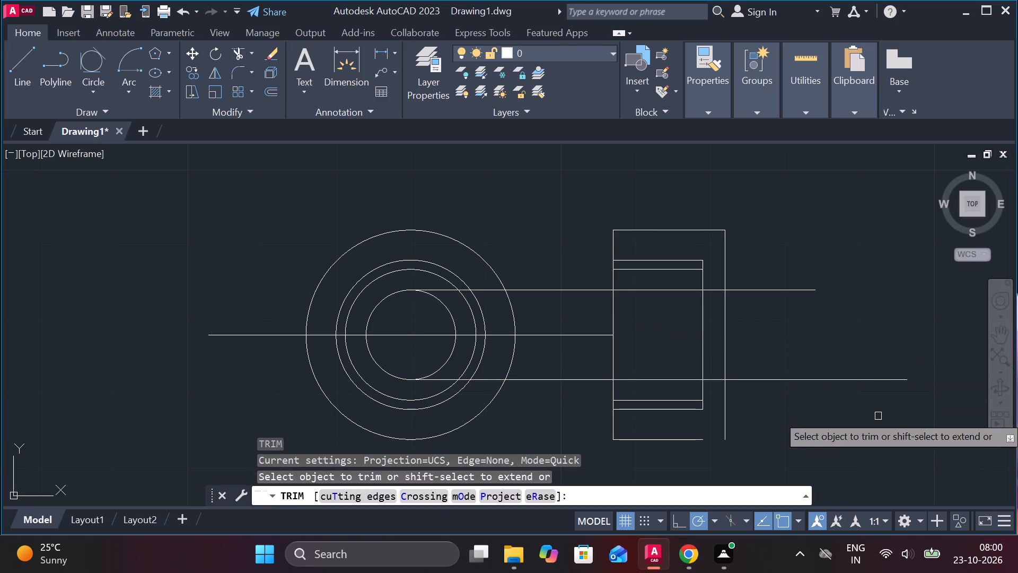
drag(798, 277, 797, 392)
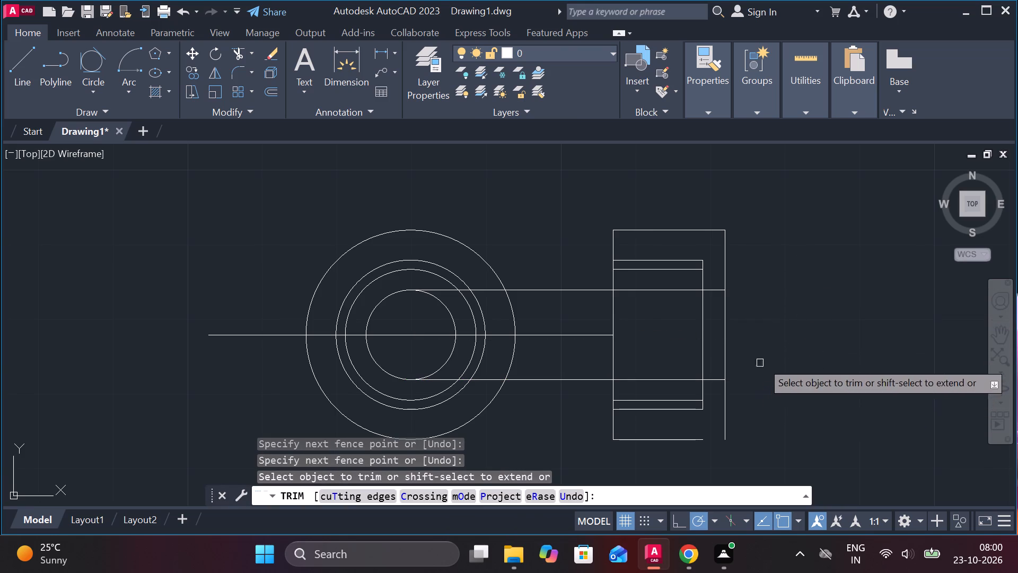
click(716, 294)
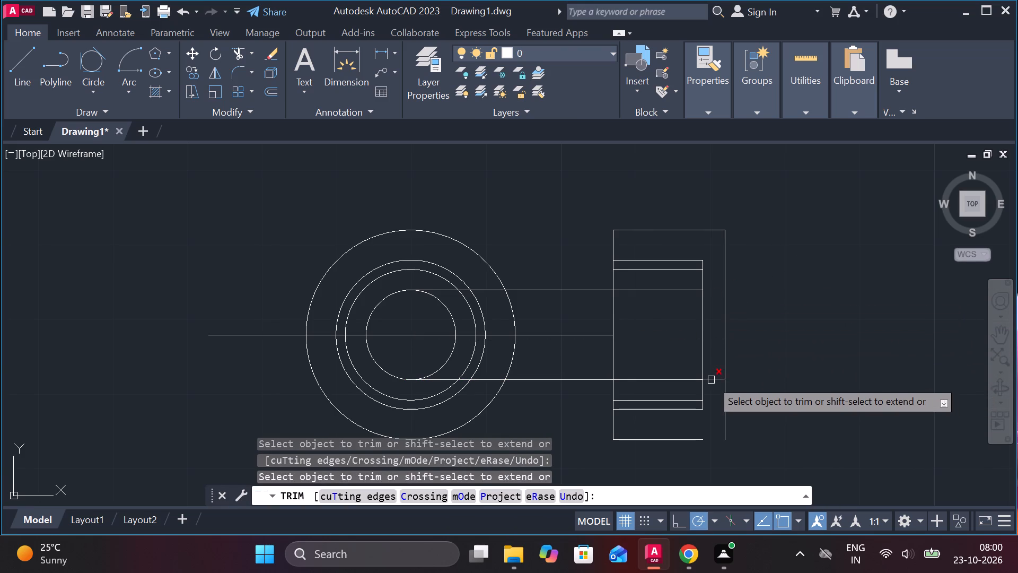
click(711, 380)
Trim the smallest circle's two projection lines between the 28 diameter circle and the side view's left edge.
scroll(784, 410, down, 1)
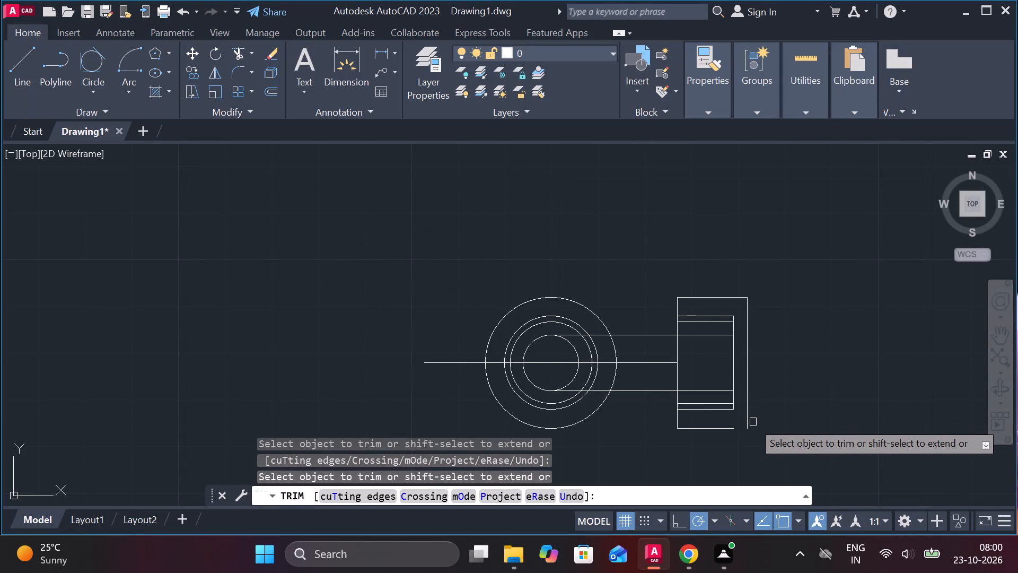
scroll(753, 421, up, 2)
click(475, 349)
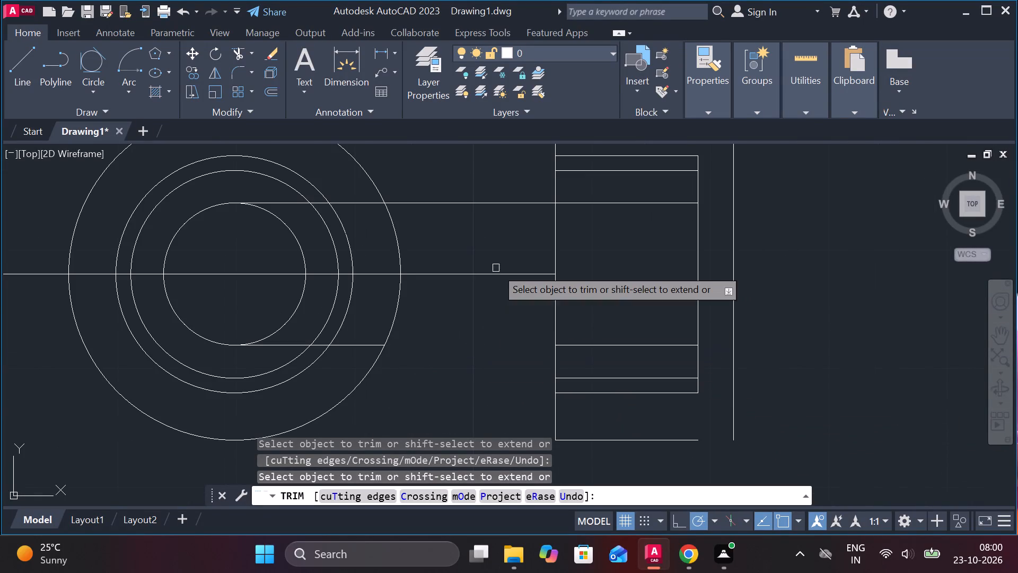
click(492, 207)
click(489, 196)
key(Escape)
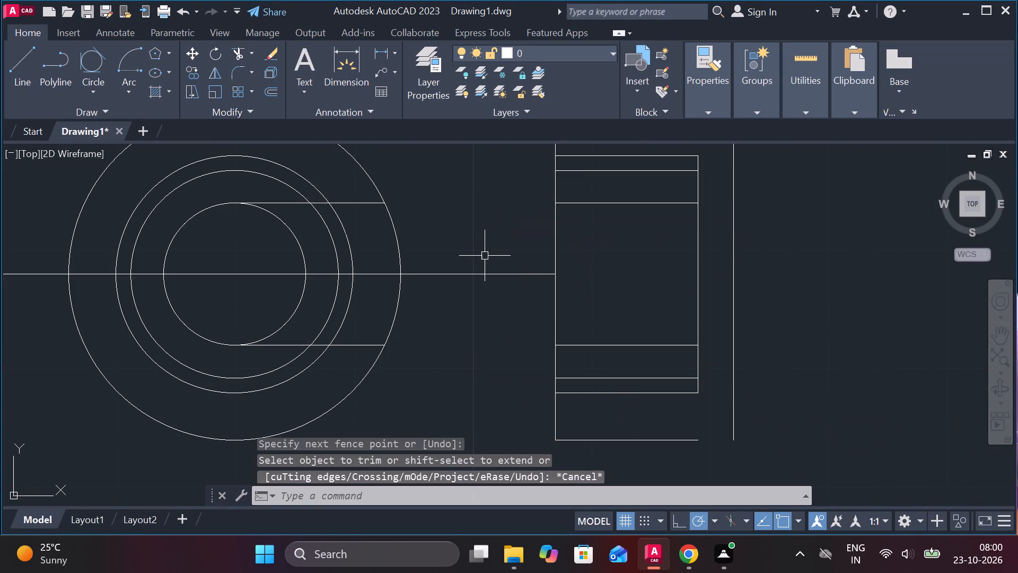
Erase the two leftover projection line pieces inside the 28 diameter circle.
scroll(489, 293, down, 2)
middle_drag(517, 312, 546, 315)
scroll(460, 244, up, 1)
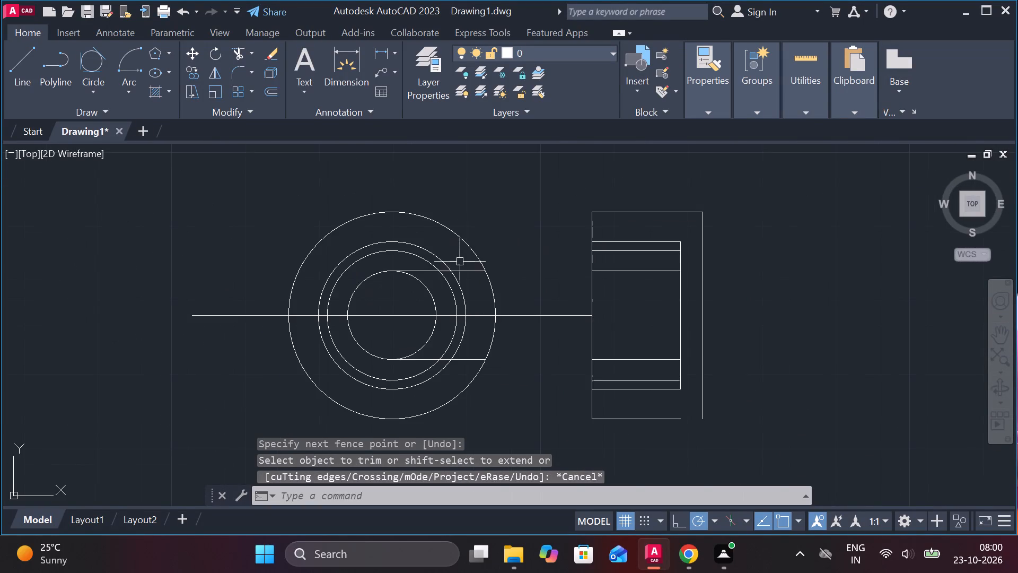
click(463, 268)
click(470, 360)
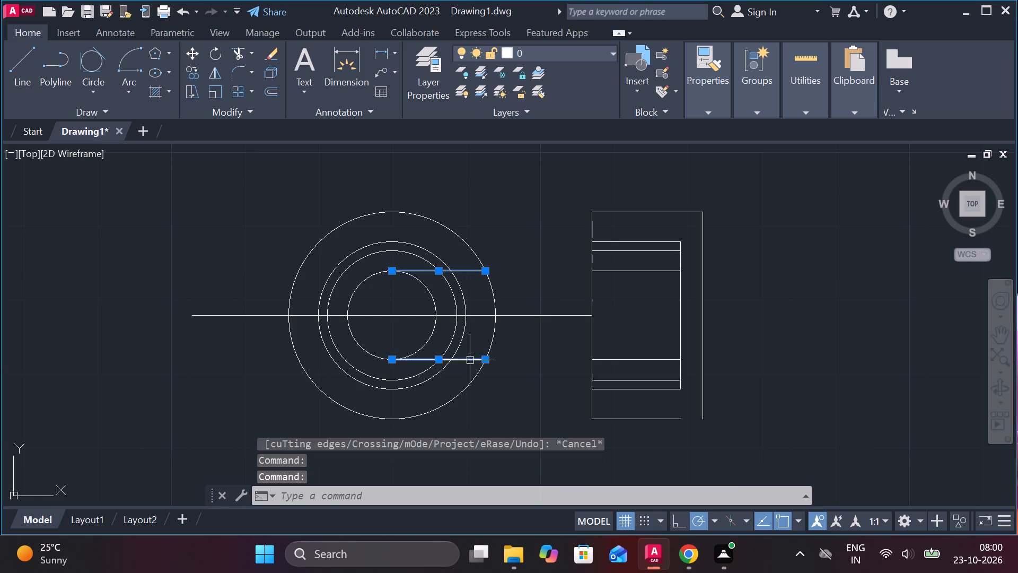
text(E)
key(space)
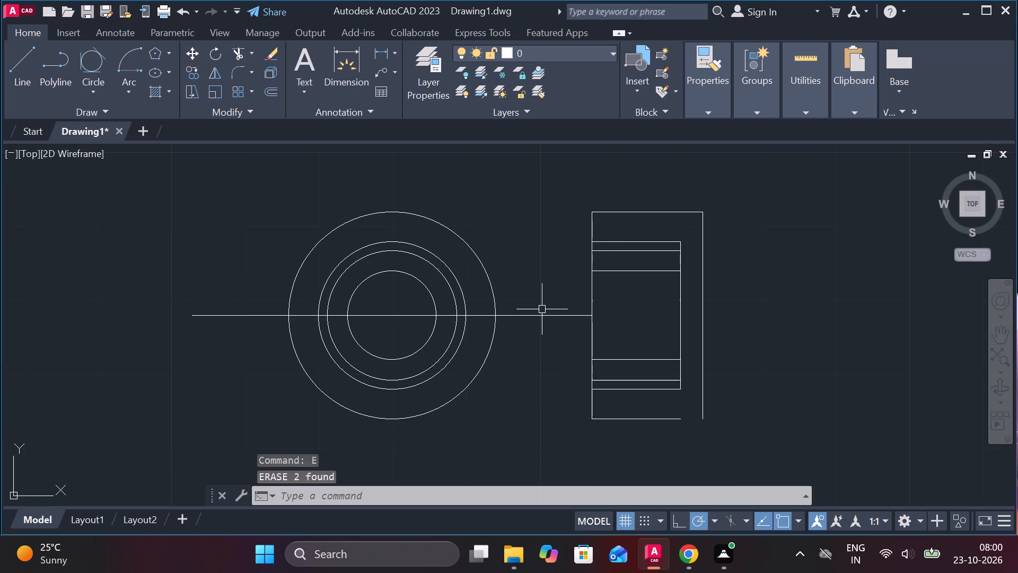
Lengthen the horizontal centre line through the side view to beyond its right edge.
click(542, 315)
click(641, 354)
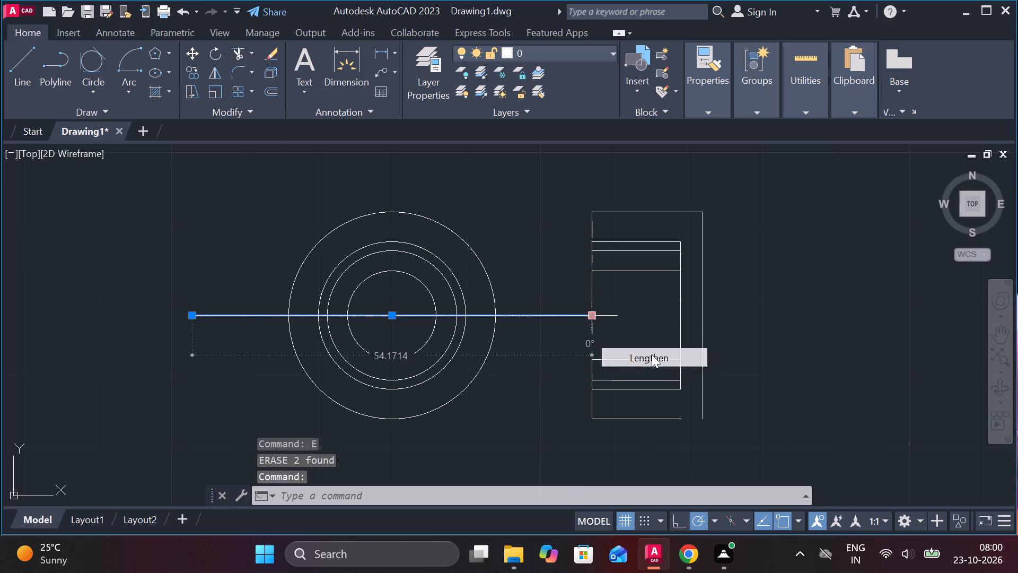
click(785, 343)
key(Escape)
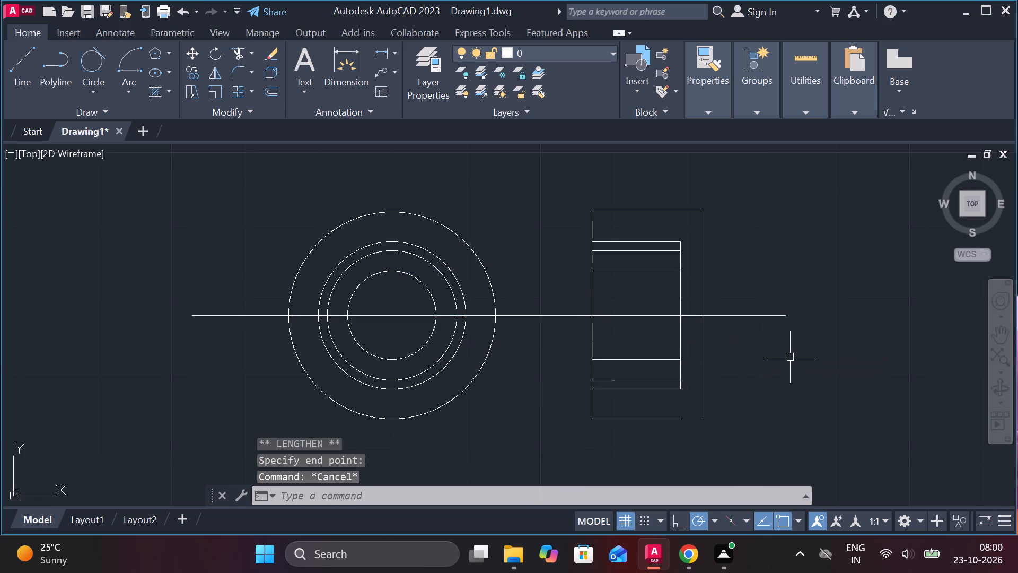
Draw a slanted line up and leftward from where the smallest circle's upper projection line meets the inner vertical line.
key(l)
key(Return)
click(684, 268)
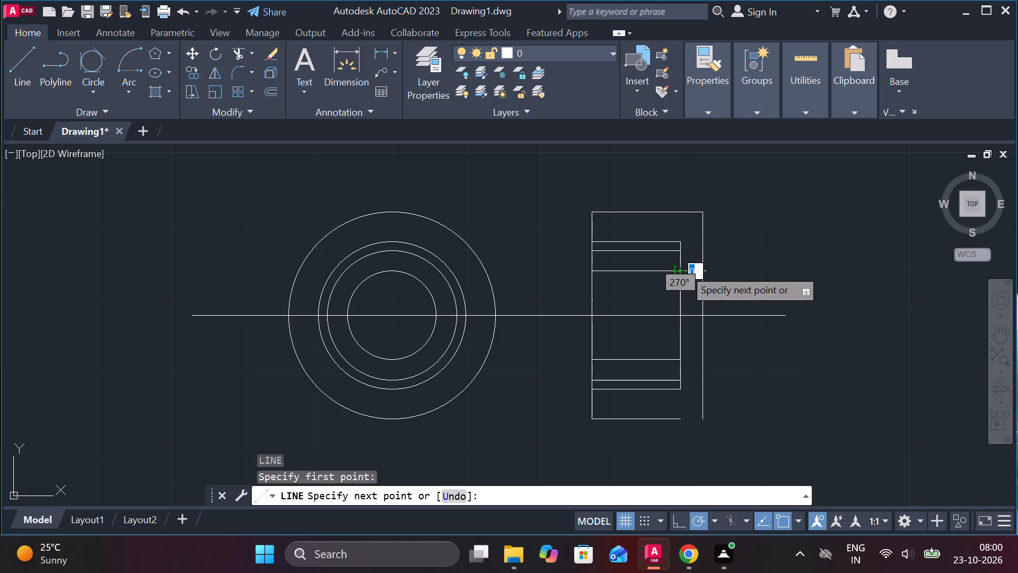
scroll(664, 251, up, 3)
click(620, 178)
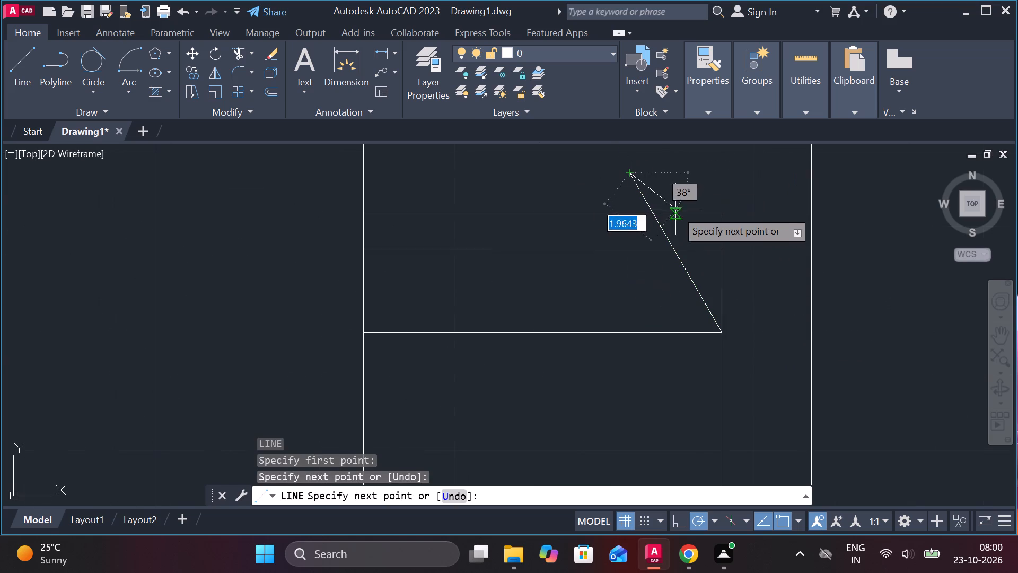
key(Escape)
Trim the slanted line's overshoot and the line pieces outside it to form the inner profile's upper chamfered corner.
scroll(689, 221, down, 2)
text(TR)
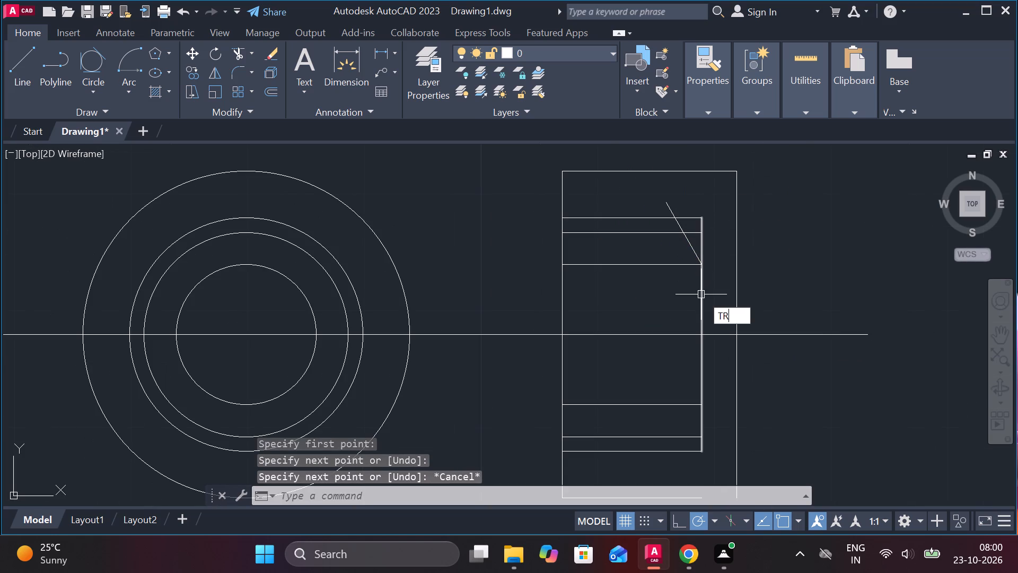
key(space)
click(703, 239)
click(702, 232)
click(699, 218)
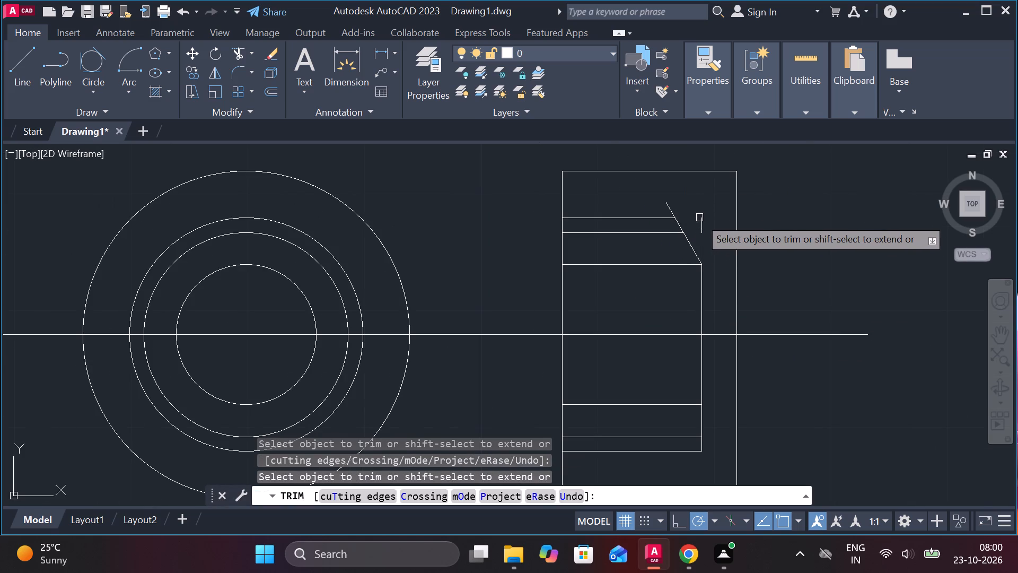
click(670, 203)
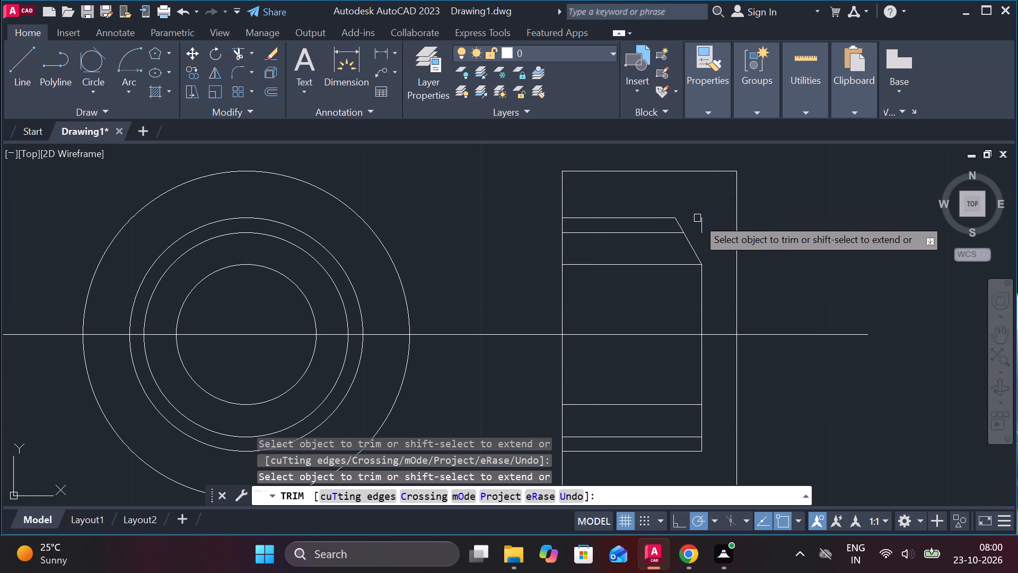
click(698, 220)
scroll(814, 303, down, 1)
scroll(802, 368, up, 1)
key(Escape)
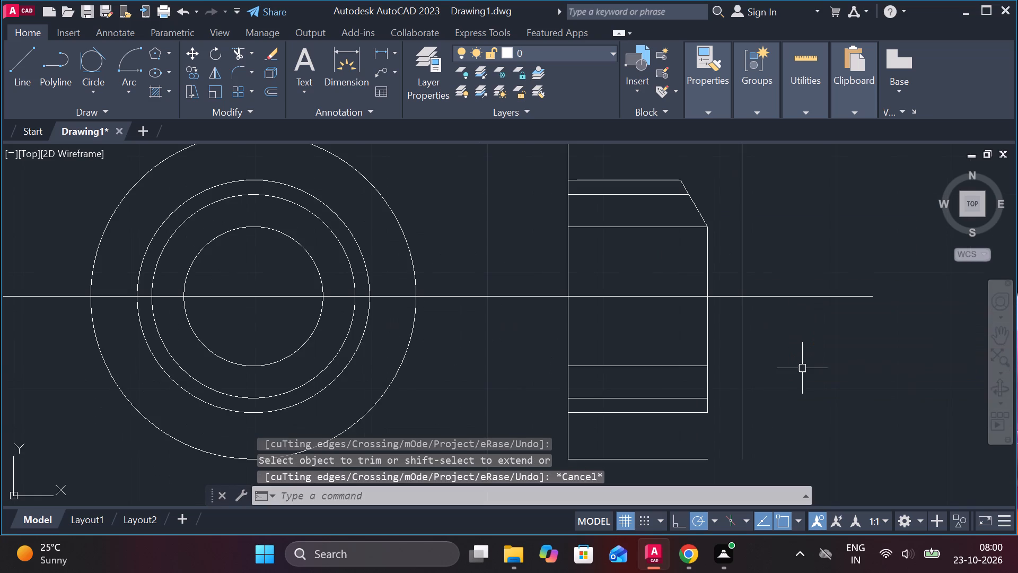
Draw a slanted line down and leftward from where the smallest circle's lower projection line meets the inner vertical line.
key(l)
key(Return)
click(707, 374)
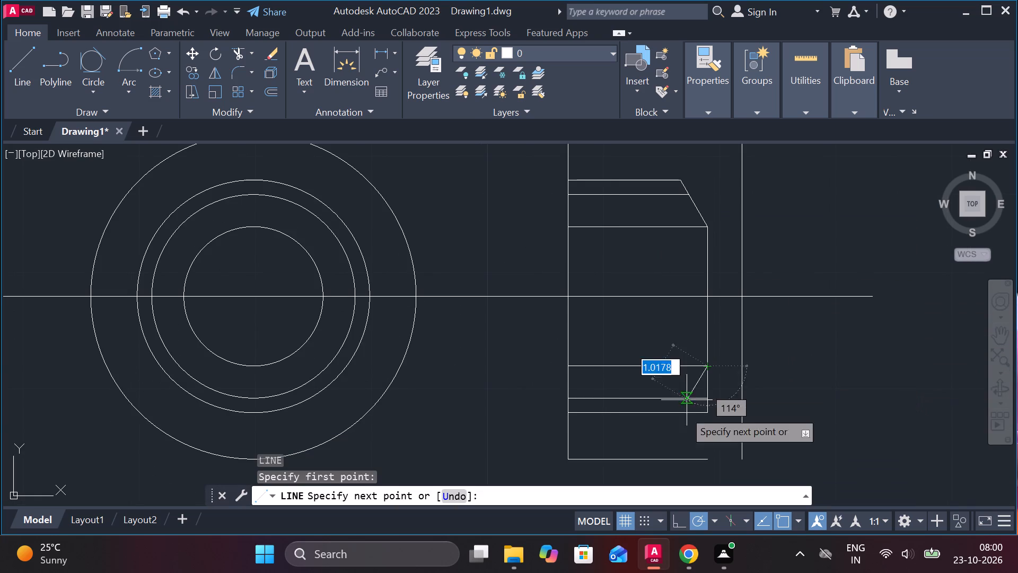
click(672, 436)
key(Escape)
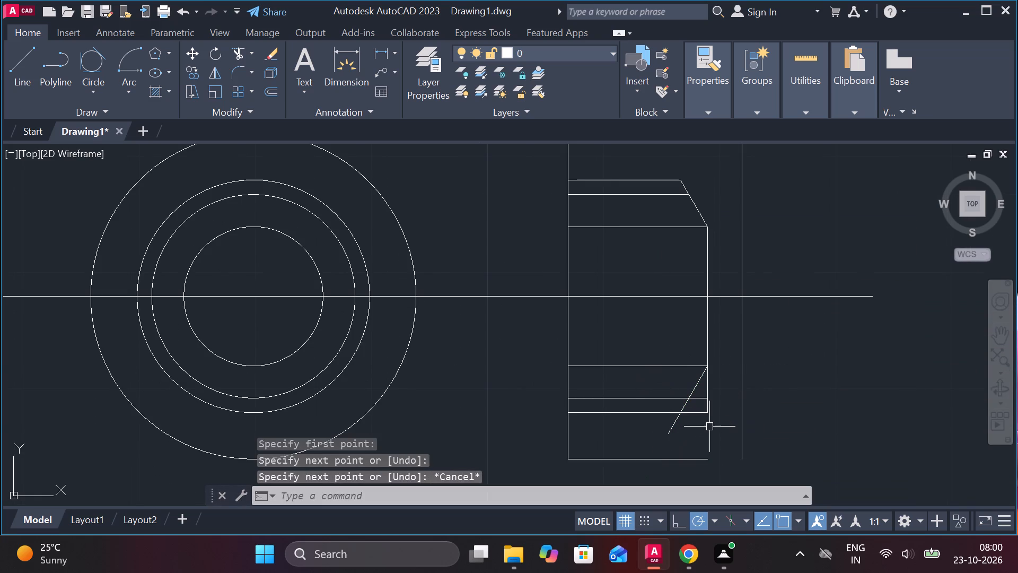
Trim the lower slanted line's overshoot and the line pieces outside it to form the inner profile's lower chamfered corner.
text(TR)
key(space)
click(692, 412)
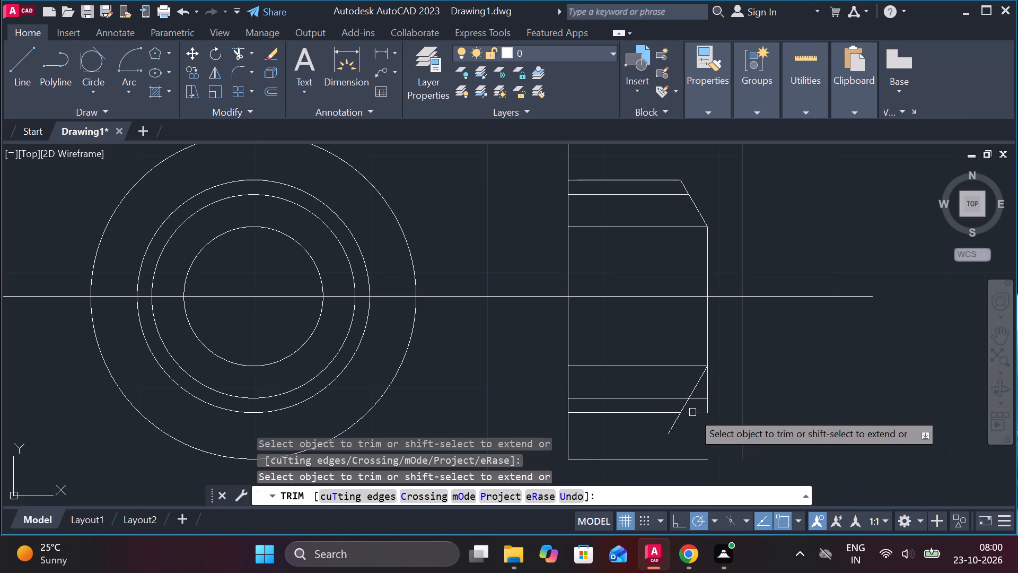
click(710, 404)
click(708, 396)
click(708, 394)
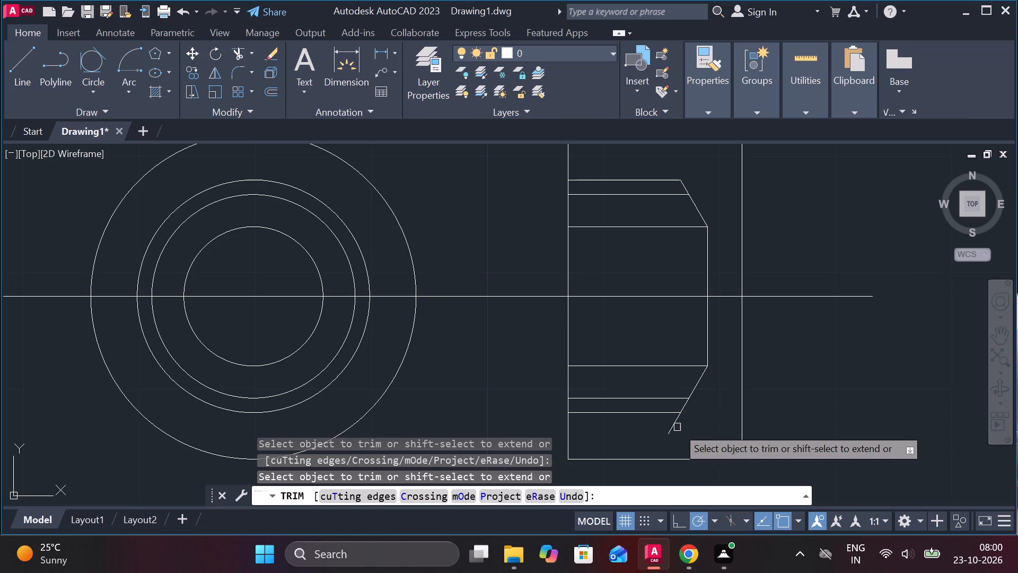
click(677, 427)
scroll(779, 424, down, 1)
key(Escape)
Extend the side view's bottom edge to meet its outer right vertical line.
text(EX)
key(space)
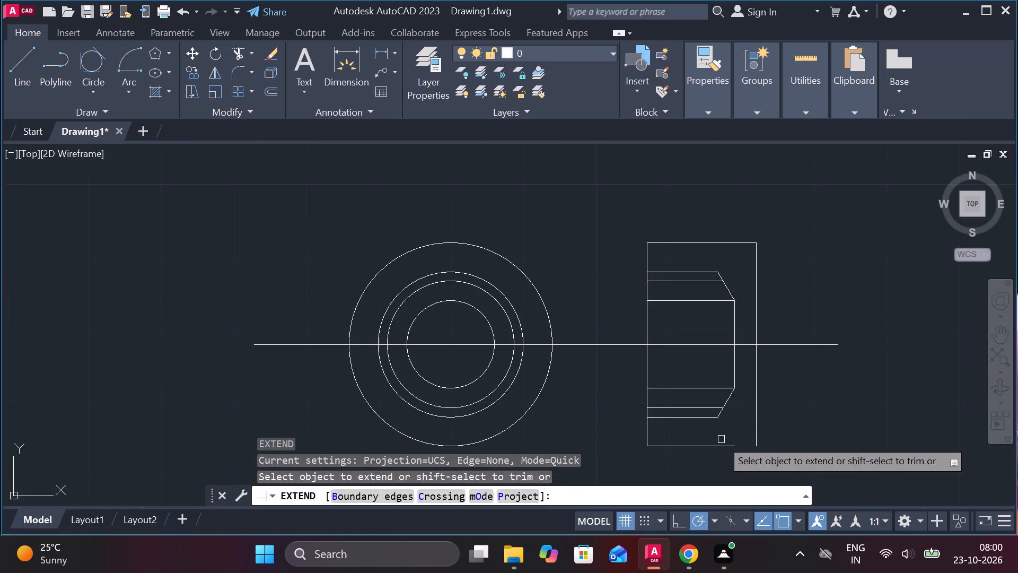
click(722, 447)
key(Escape)
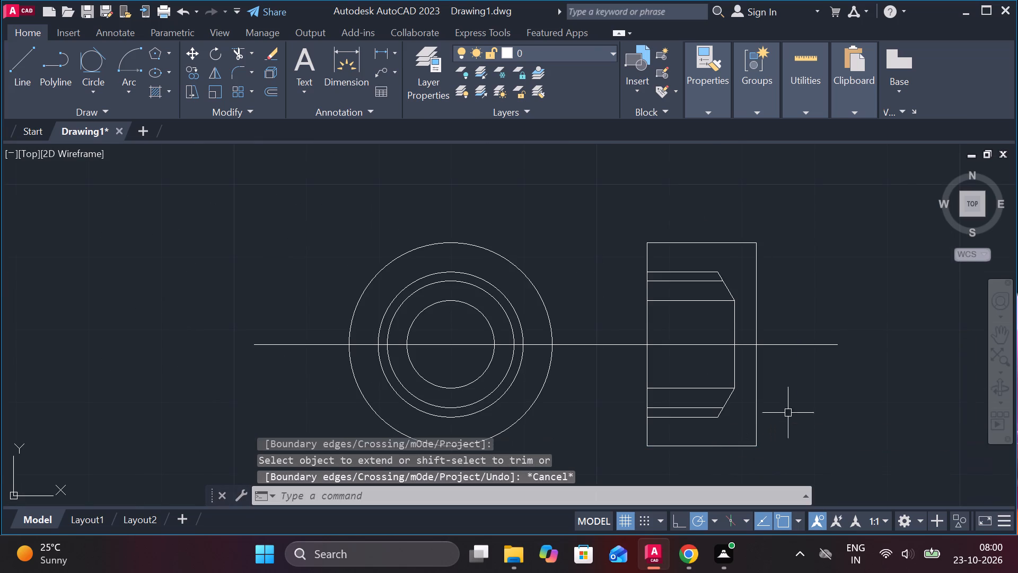
Draw a vertical centre line through the concentric circles, from above the outer circle to below it.
scroll(819, 408, down, 1)
key(l)
key(Return)
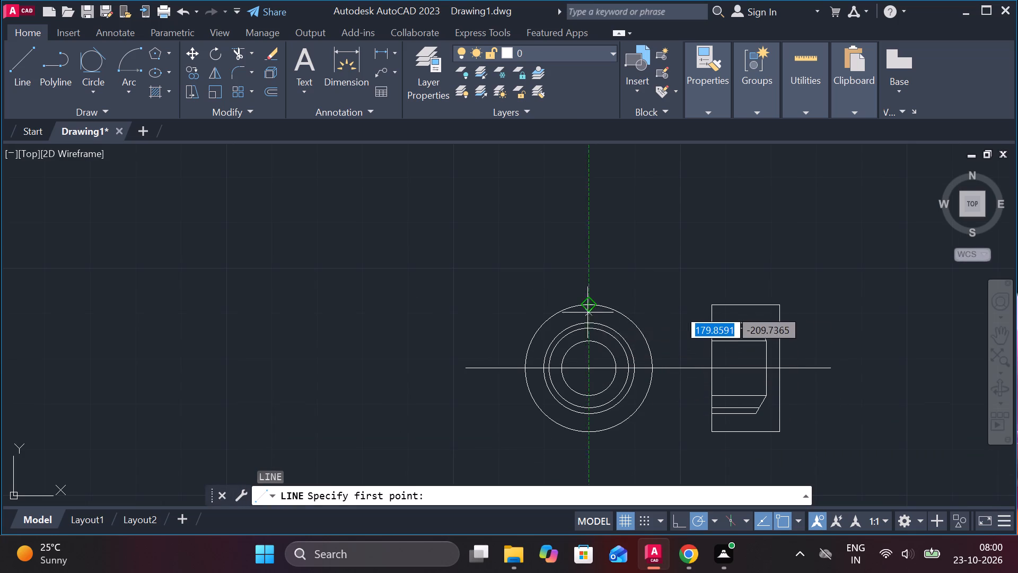
click(586, 290)
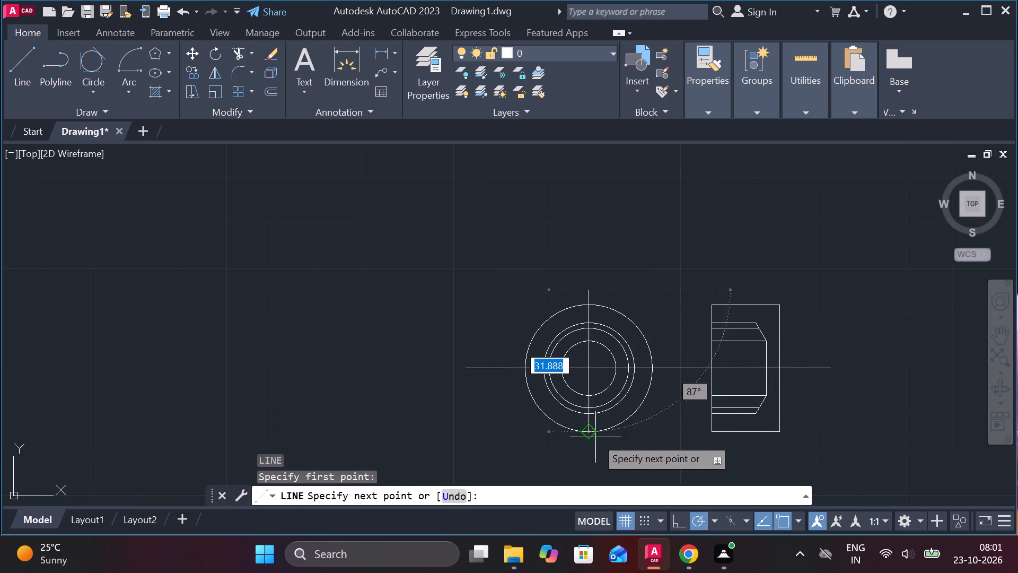
click(591, 450)
key(Escape)
Offset the side view's right and left outer vertical edges inward by 1.
scroll(690, 436, down, 1)
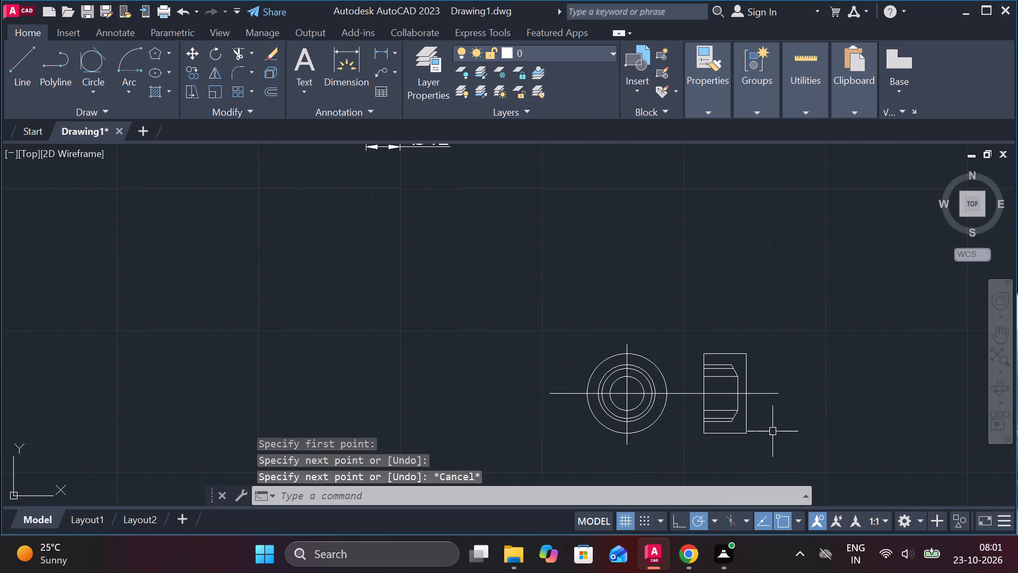
scroll(782, 426, up, 1)
middle_drag(781, 421, 708, 403)
scroll(653, 335, up, 1)
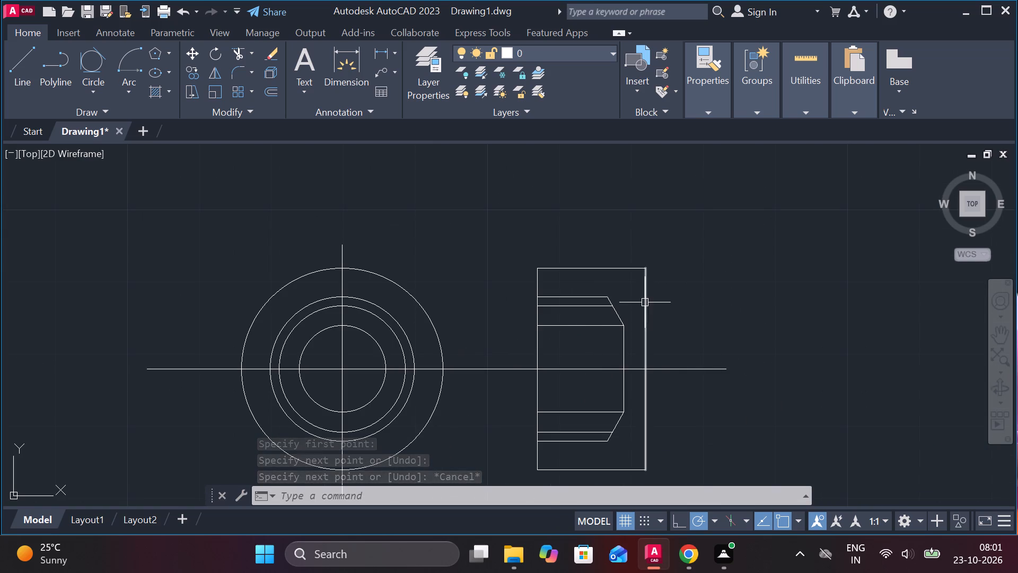
click(647, 301)
key(o)
key(Return)
key(Return)
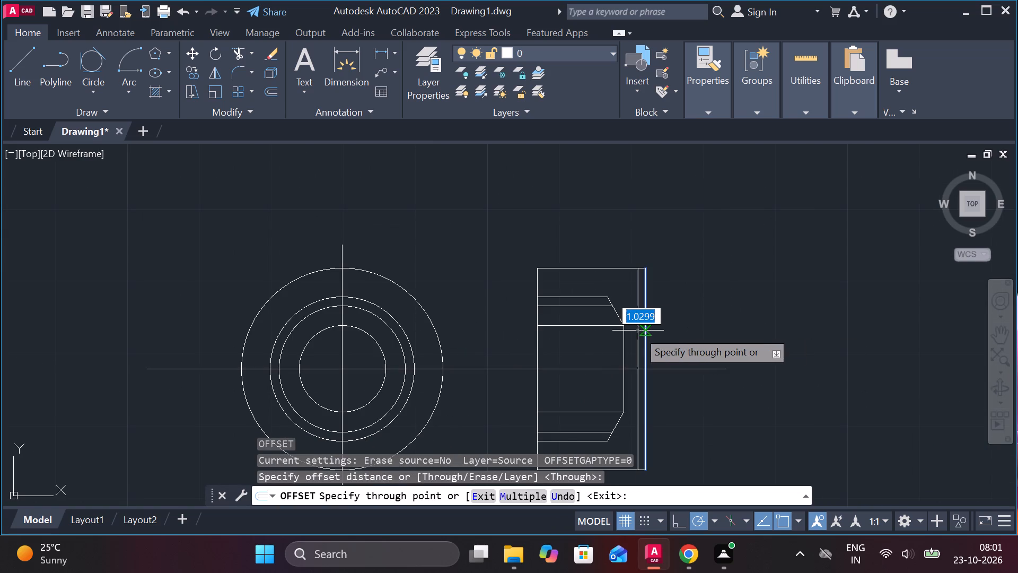
text(1)
key(space)
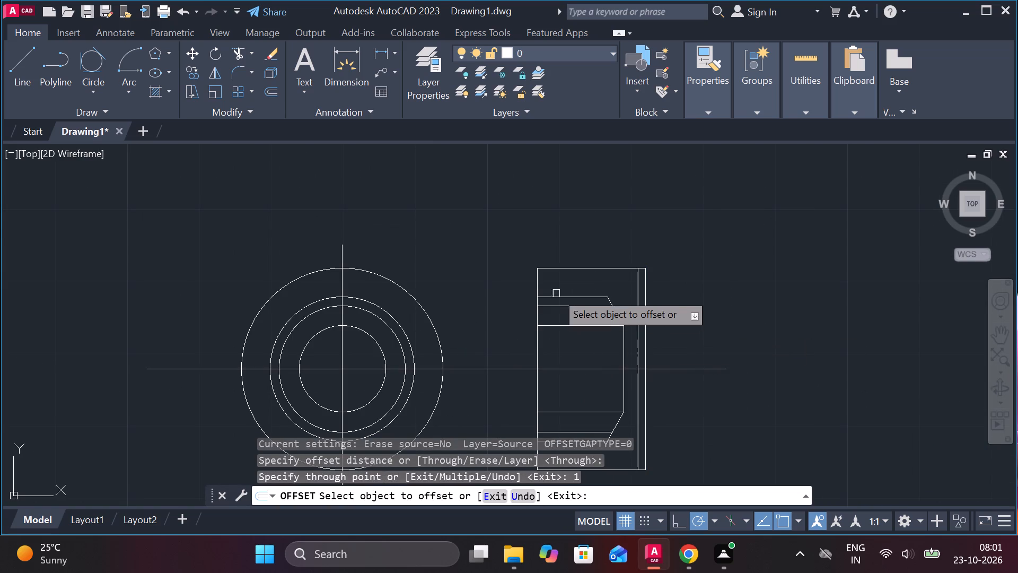
click(539, 282)
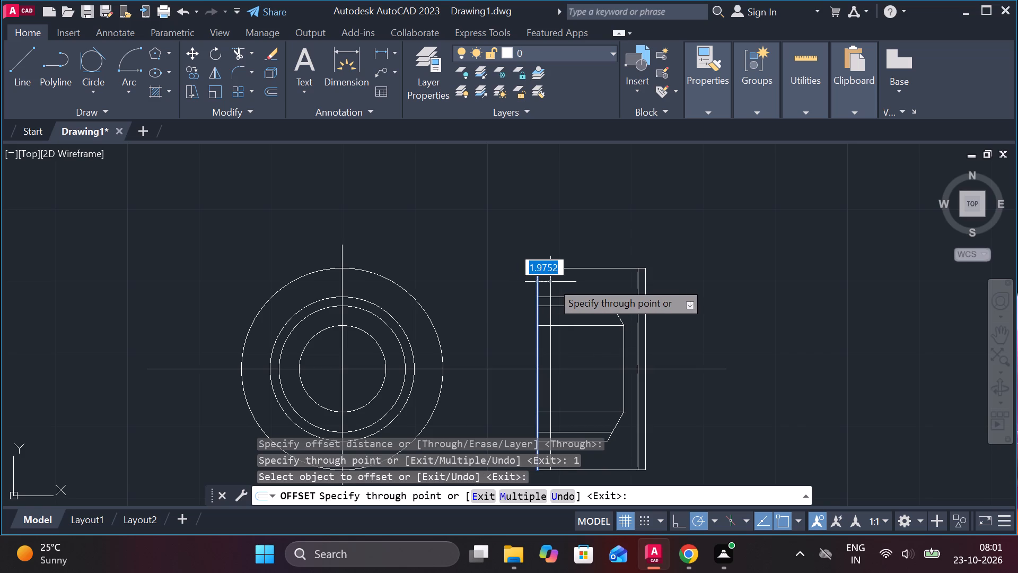
text(1)
key(space)
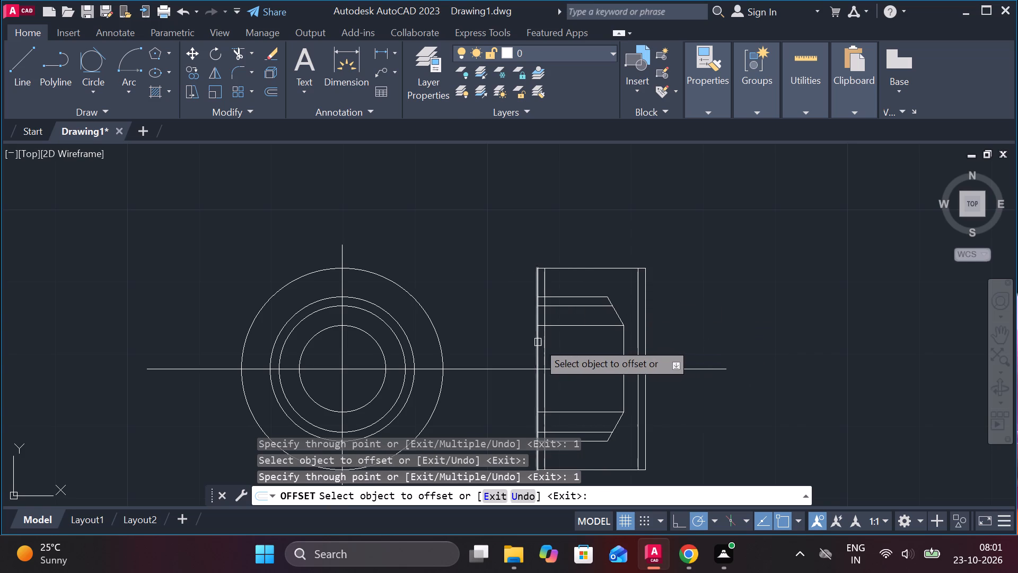
scroll(538, 342, up, 2)
scroll(564, 341, down, 1)
key(Escape)
Chamfer the side view's upper right outer corner with a length of 1 and an angle of 45 degrees.
text(CH)
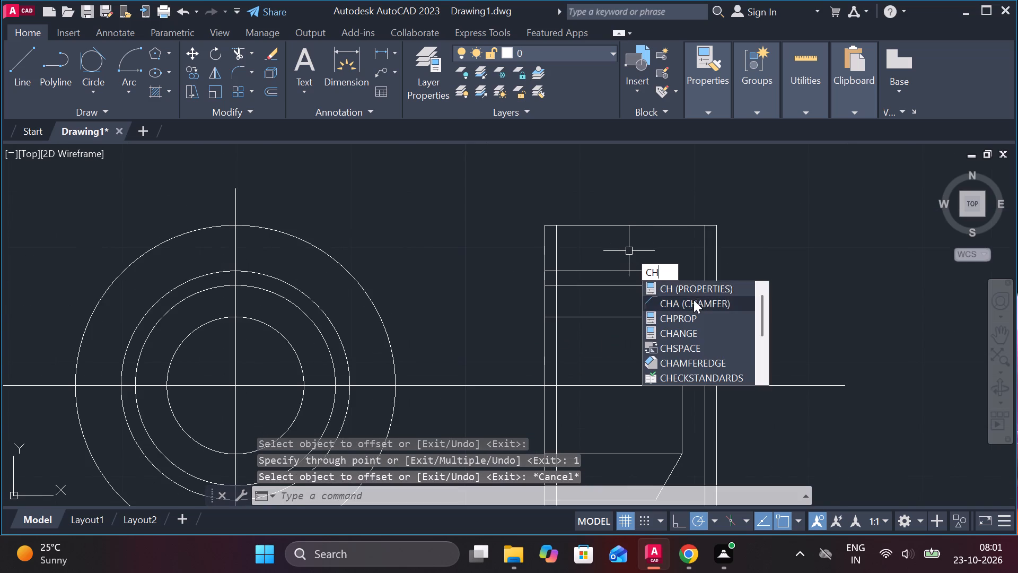
click(694, 300)
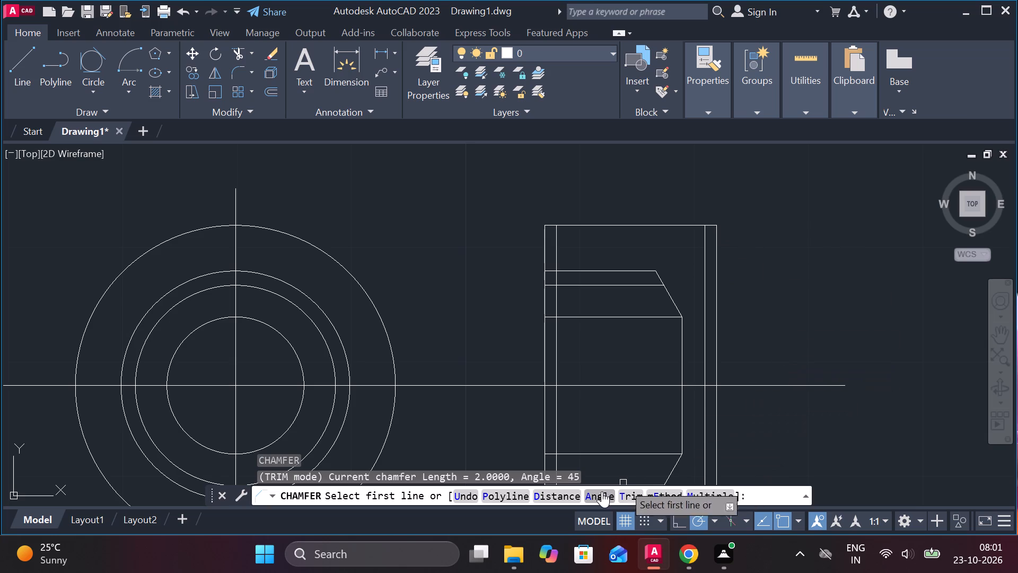
click(602, 491)
key(1)
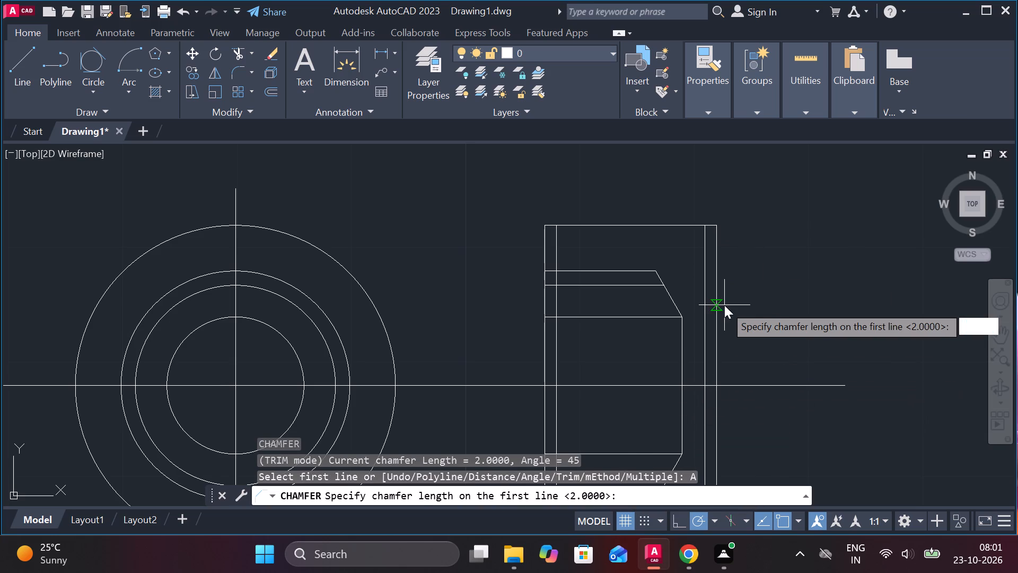
key(Return)
key(Return)
scroll(714, 277, up, 1)
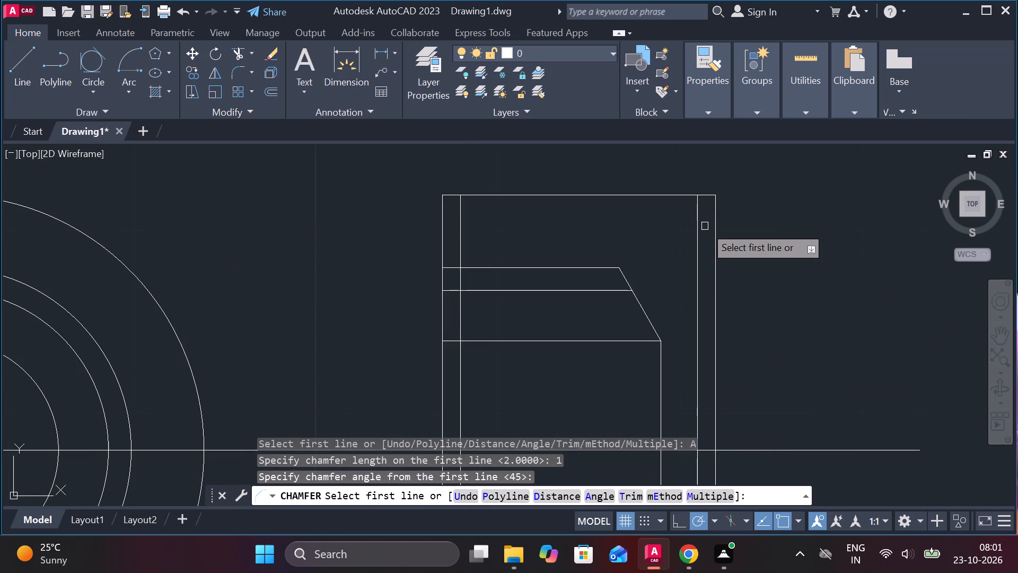
click(713, 218)
click(701, 197)
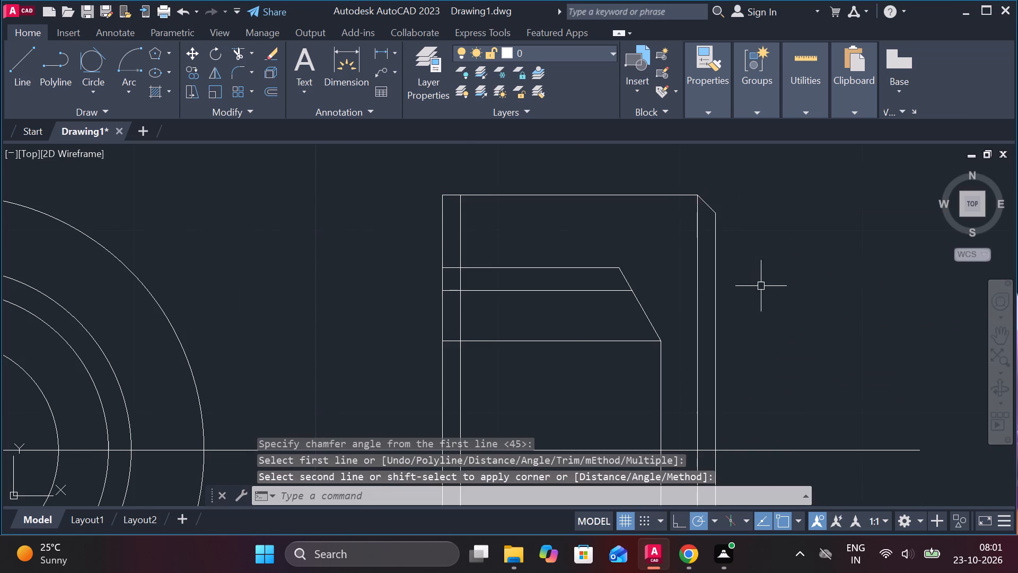
Chamfer the side view's lower right outer corner with the same length of 1 at 45 degrees.
scroll(761, 288, down, 1)
middle_drag(757, 396, 751, 283)
scroll(739, 380, up, 1)
key(space)
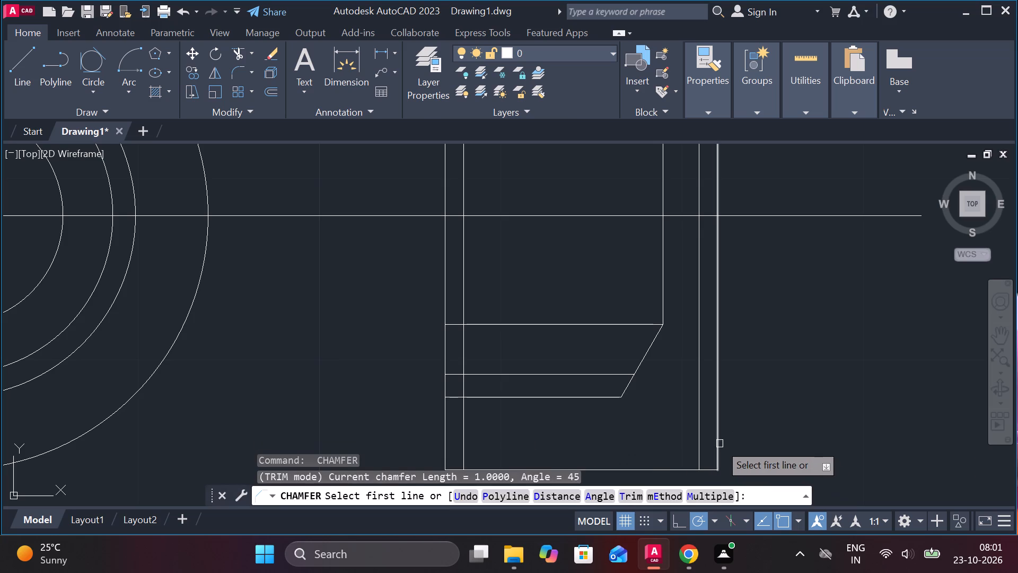
click(719, 444)
click(697, 470)
Chamfer the side view's lower left outer corner with the same length of 1 at 45 degrees.
scroll(736, 439, down, 1)
middle_drag(608, 427, 614, 429)
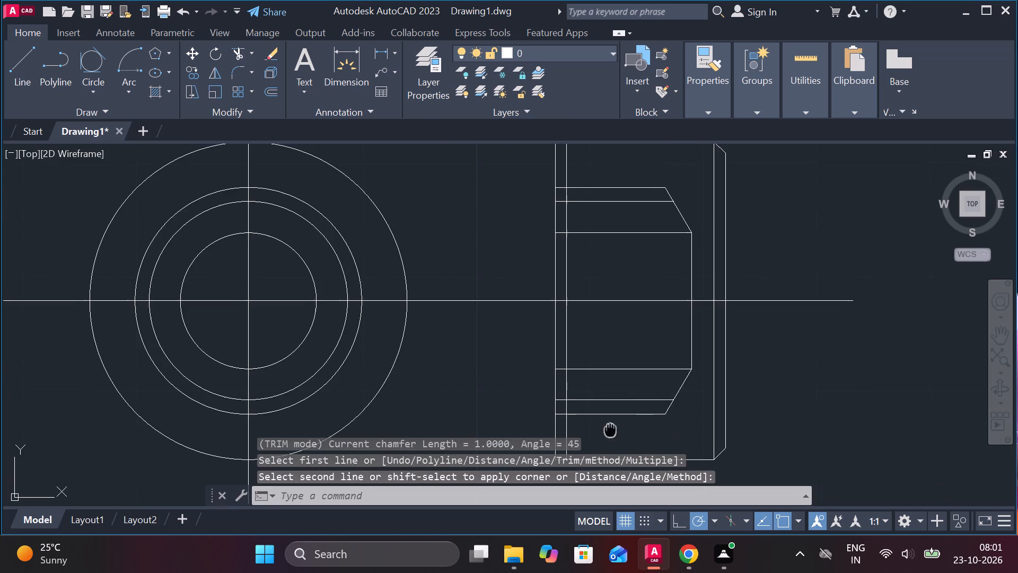
middle_drag(614, 429, 682, 324)
scroll(645, 339, up, 2)
key(space)
click(594, 370)
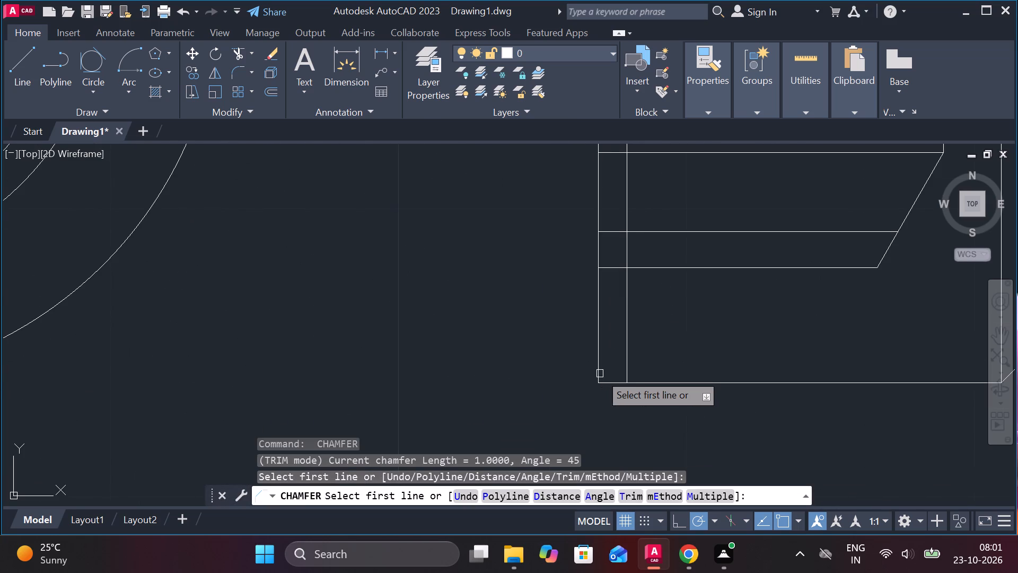
click(600, 353)
click(618, 383)
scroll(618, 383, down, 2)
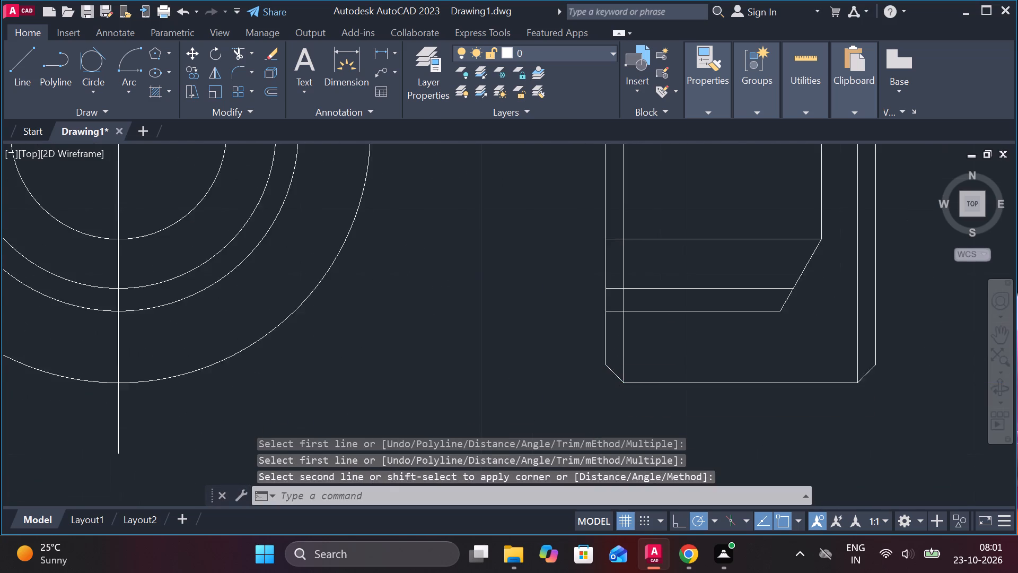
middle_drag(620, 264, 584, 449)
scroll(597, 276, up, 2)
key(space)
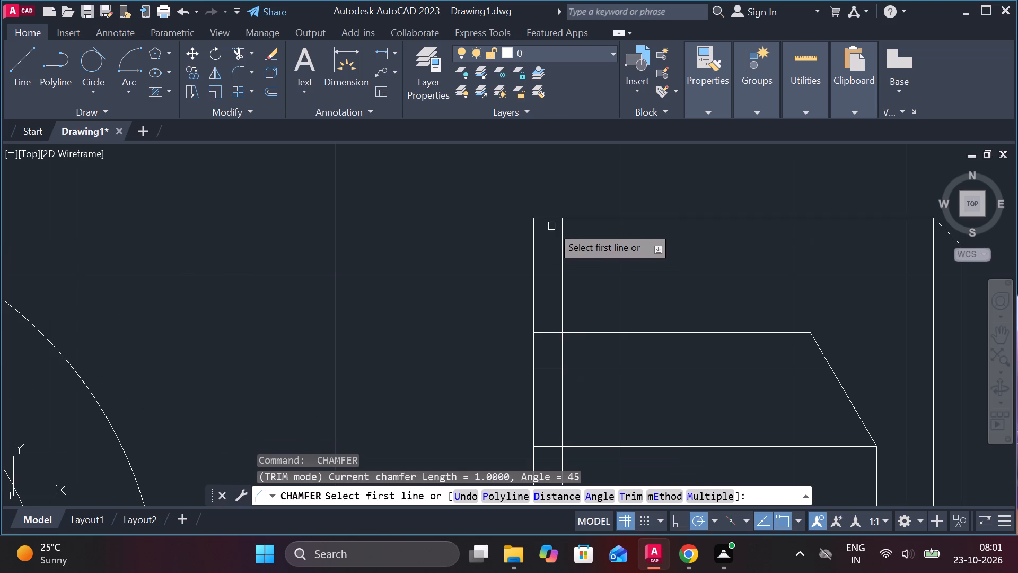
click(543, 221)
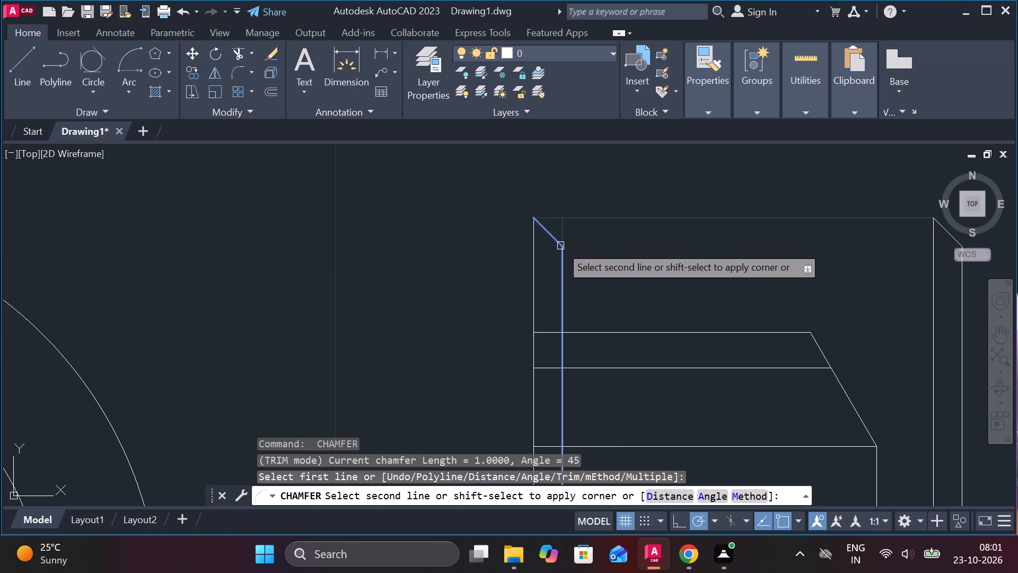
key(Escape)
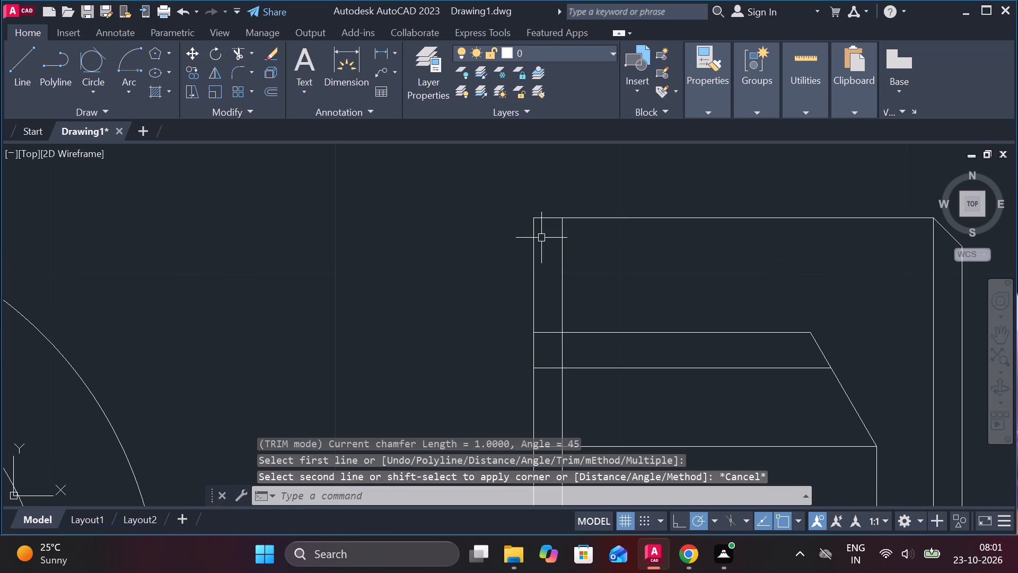
Chamfer the side view's upper left outer corner with the same length of 1 at 45 degrees.
key(space)
click(554, 218)
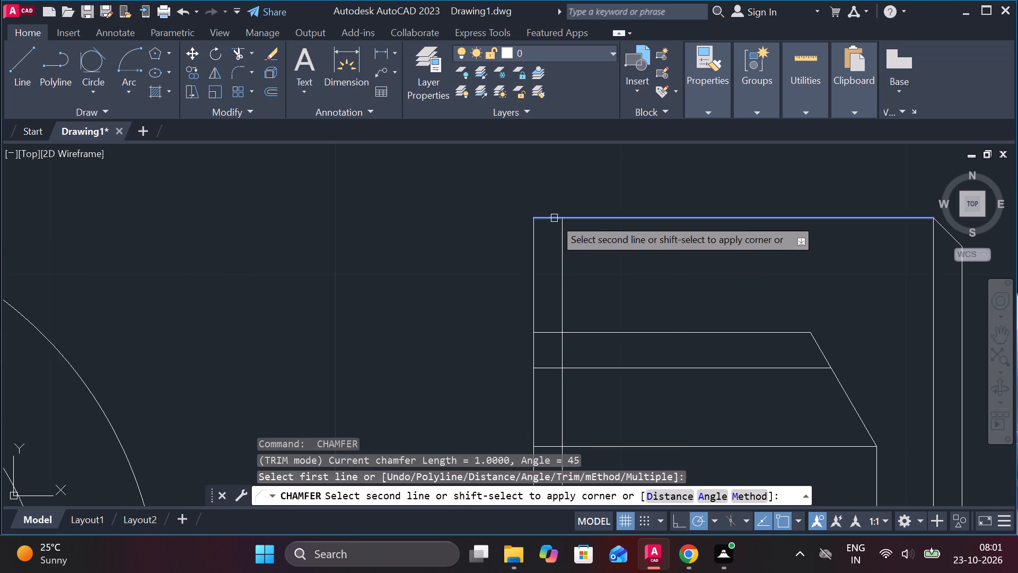
click(533, 231)
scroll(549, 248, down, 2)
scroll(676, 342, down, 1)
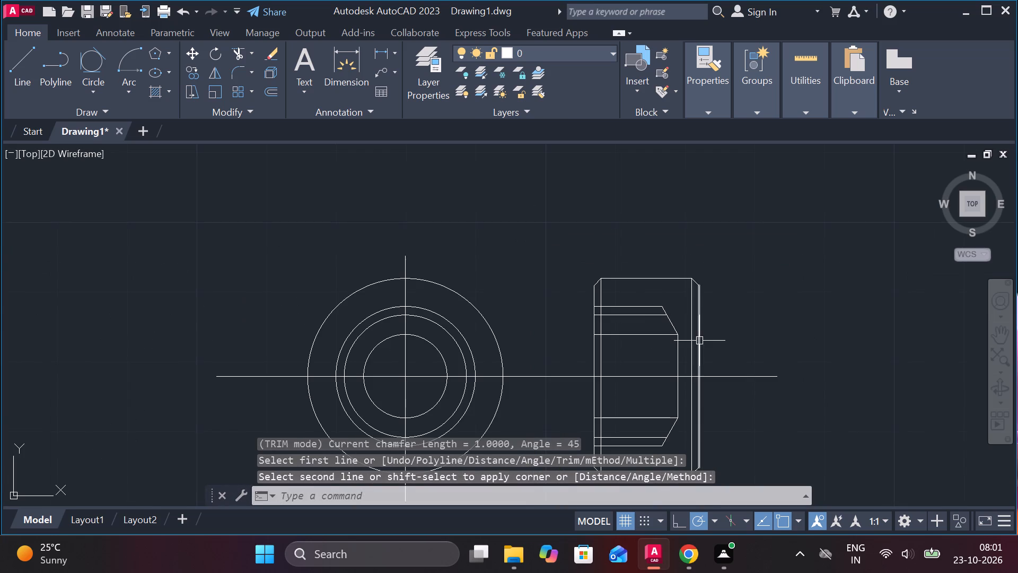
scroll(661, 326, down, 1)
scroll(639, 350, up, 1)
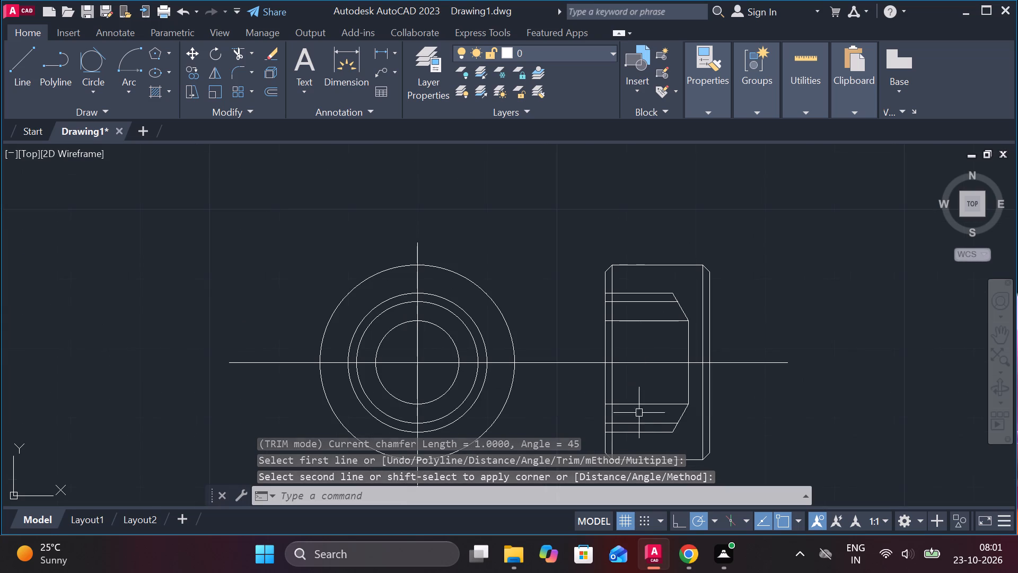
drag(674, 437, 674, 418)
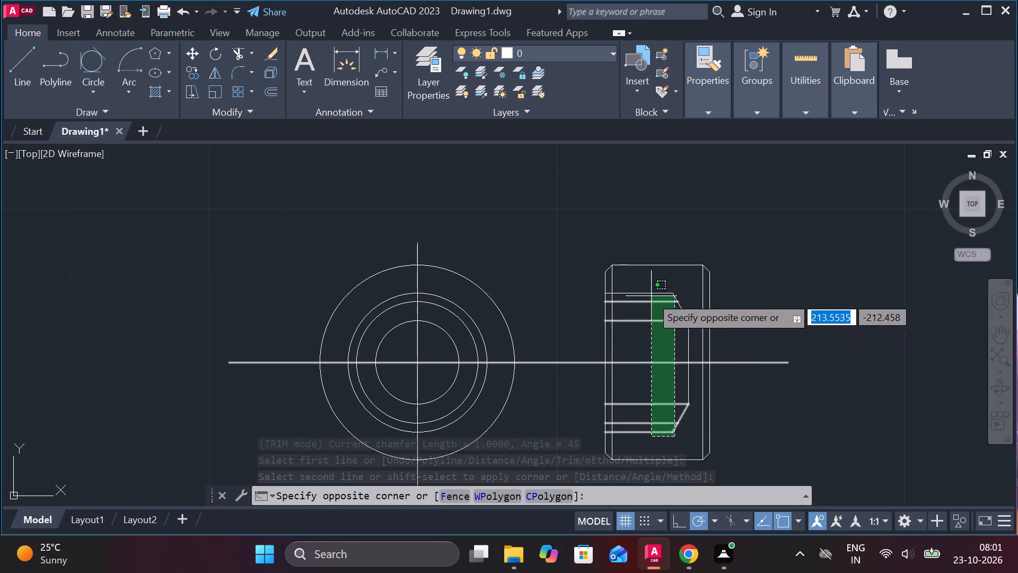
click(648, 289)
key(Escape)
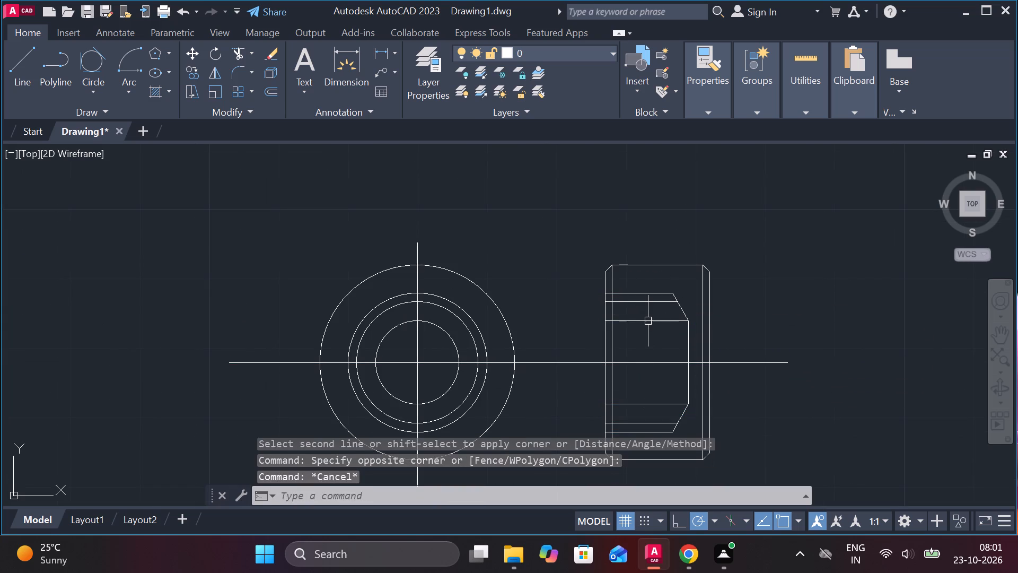
Erase the smallest circle's upper and lower horizontal projection lines from the side view.
click(648, 321)
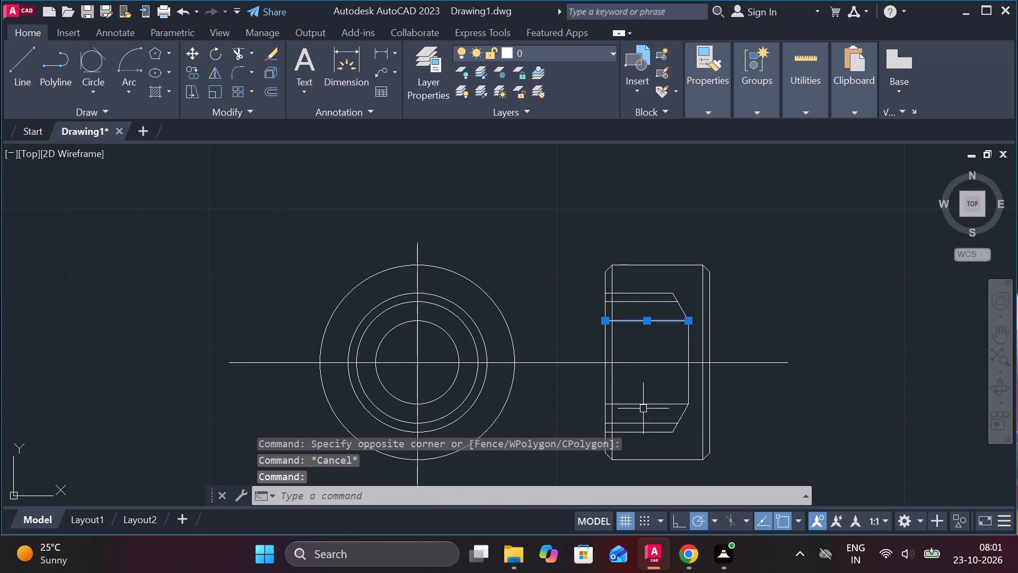
click(643, 409)
key(3)
key(BackSpace)
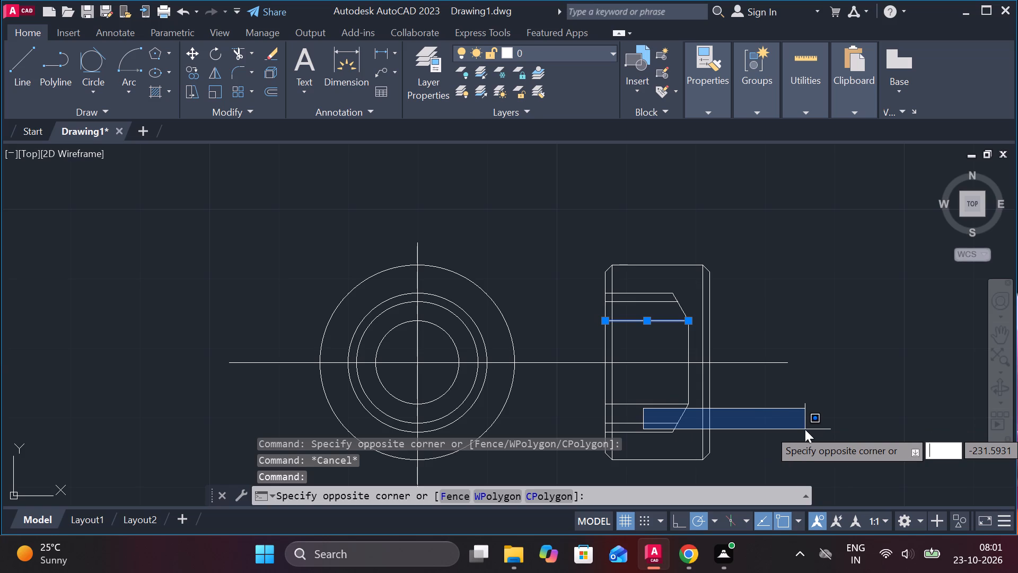
key(e)
key(space)
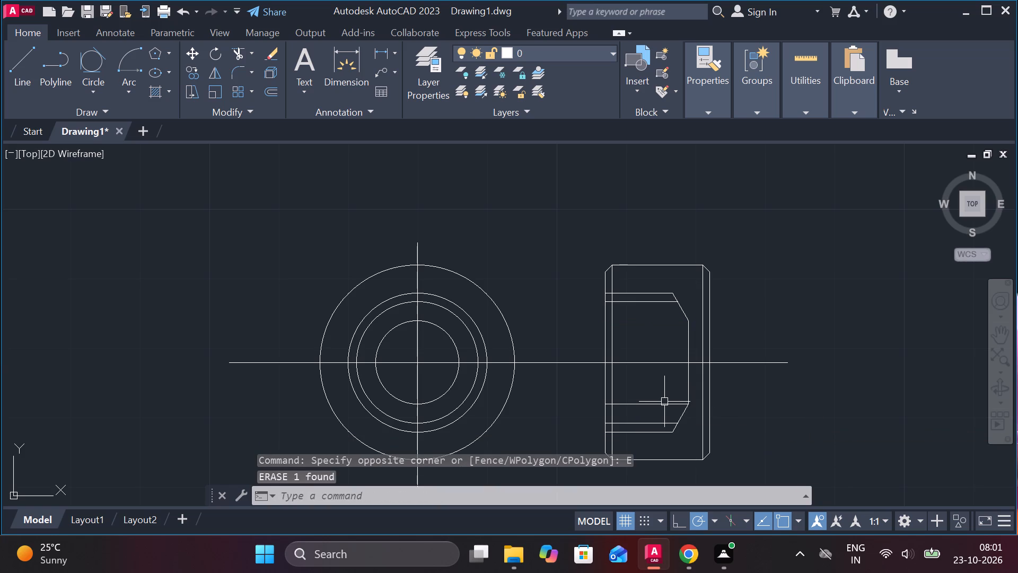
click(662, 401)
text(E)
key(space)
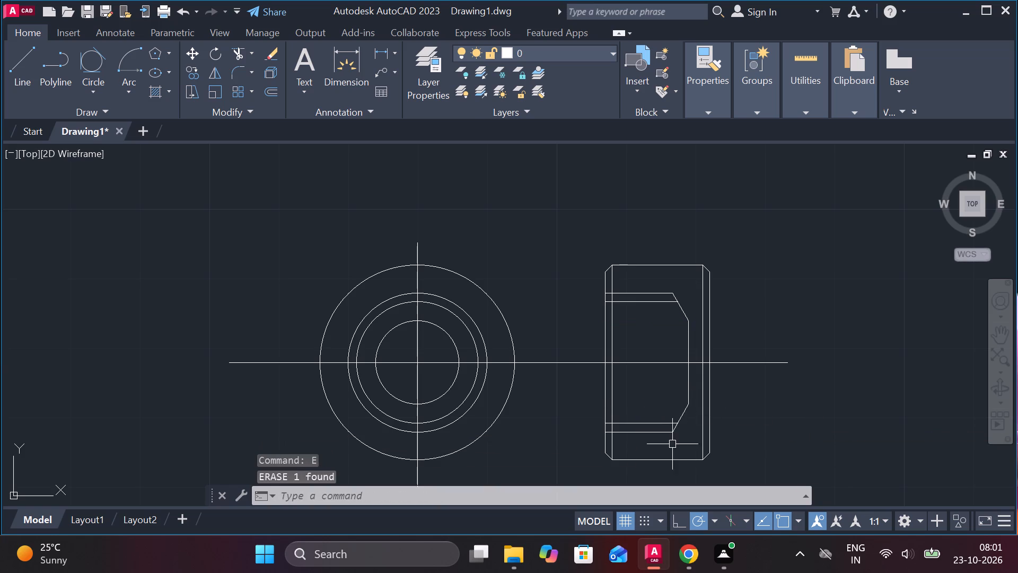
Change the linetype of the side view's inner profile lines, including the slanted and vertical ones, to DASHED.
drag(672, 450, 666, 448)
click(636, 421)
click(663, 322)
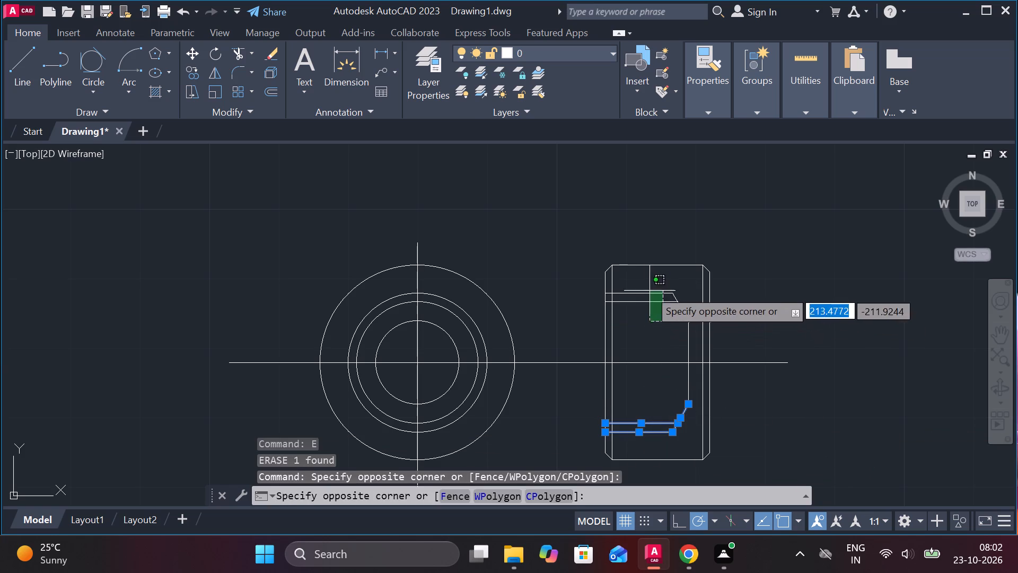
click(648, 288)
click(683, 312)
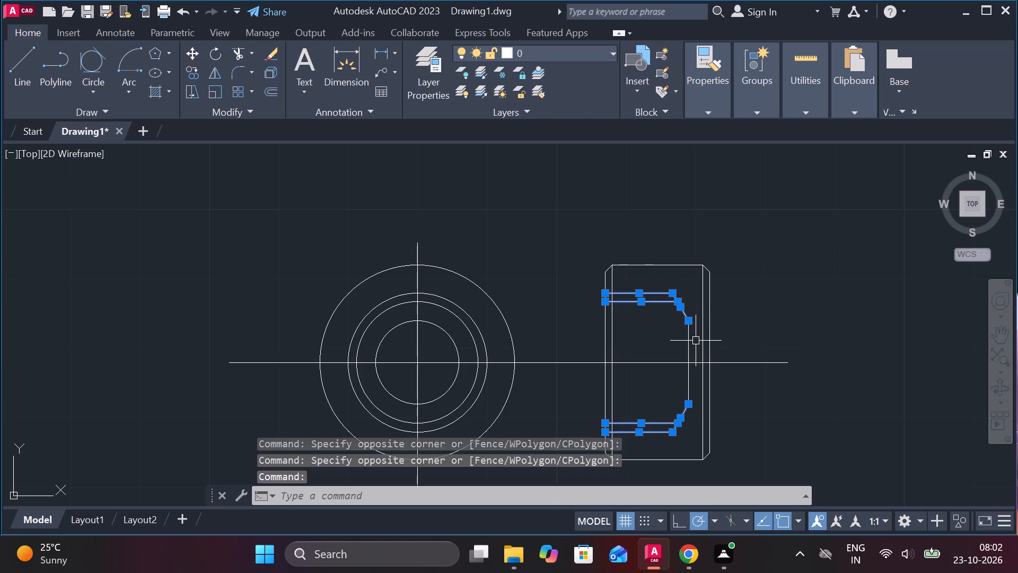
click(690, 332)
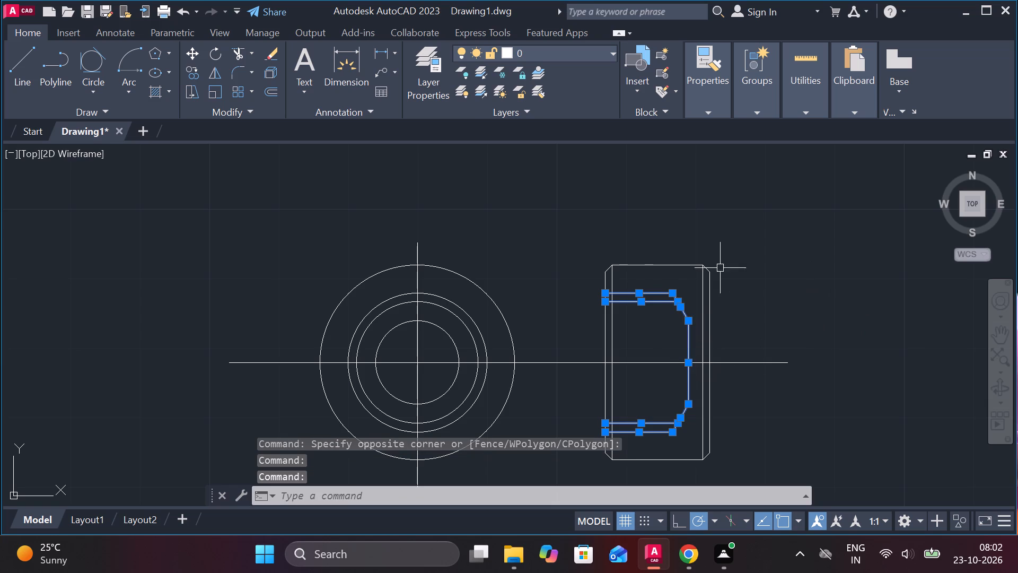
click(715, 116)
click(787, 169)
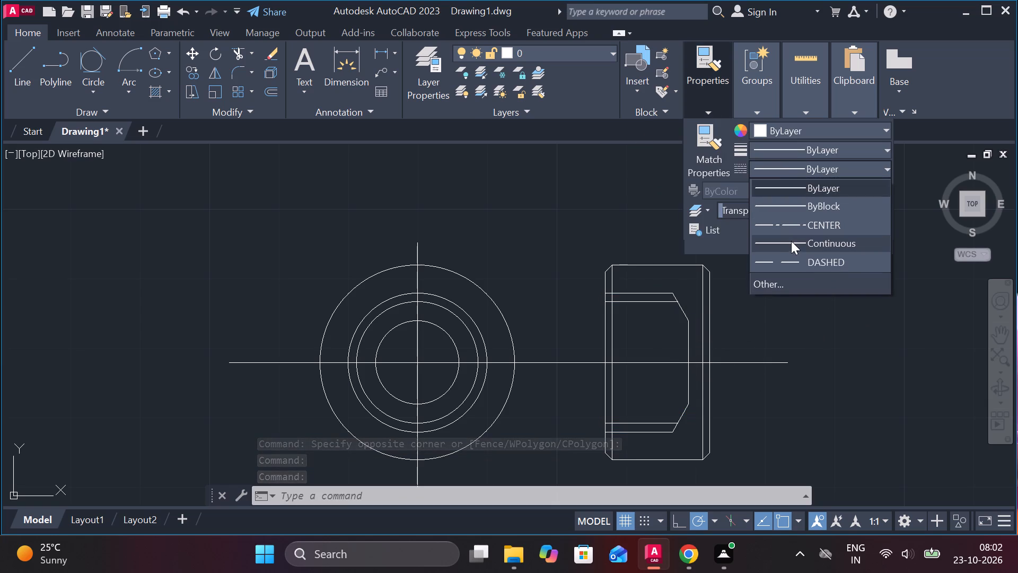
click(797, 258)
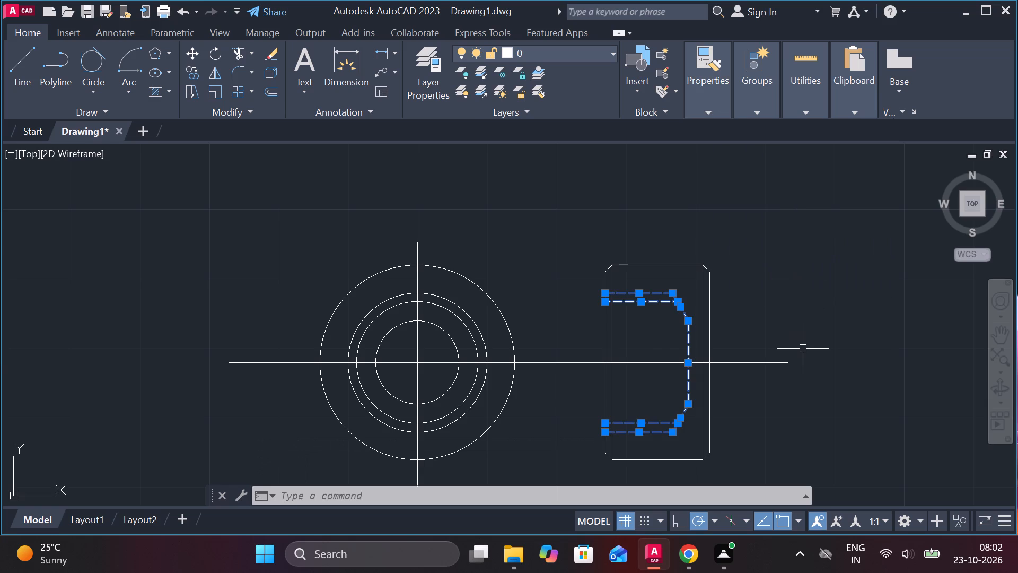
key(Escape)
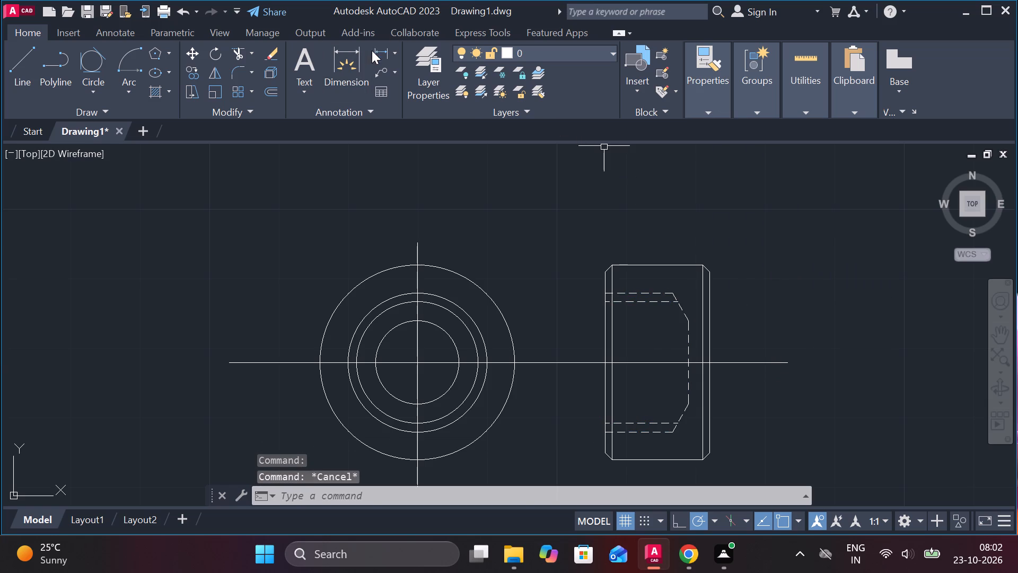
Add a linear dimension for the side view's overall width, placed above the view.
click(383, 55)
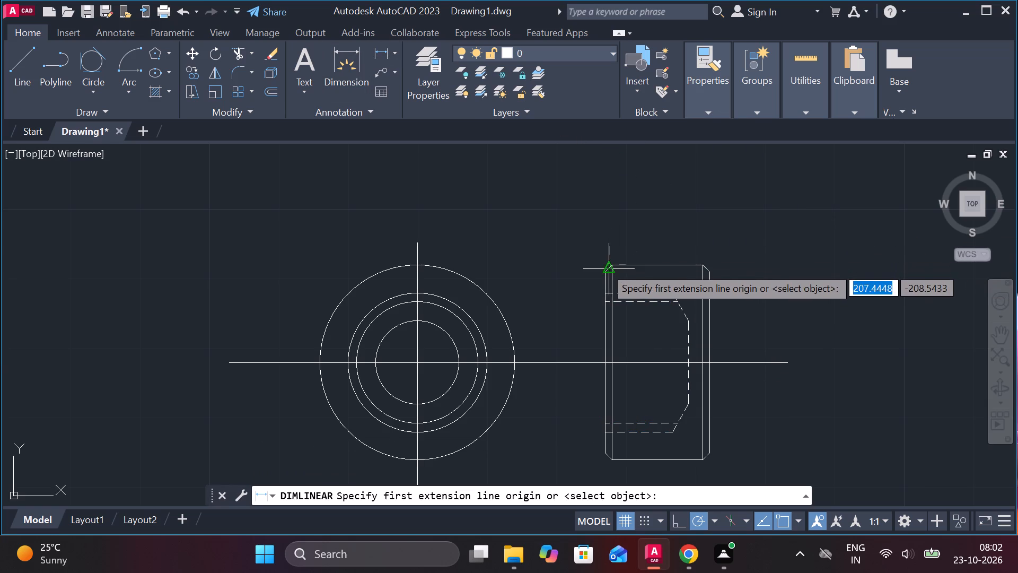
click(604, 272)
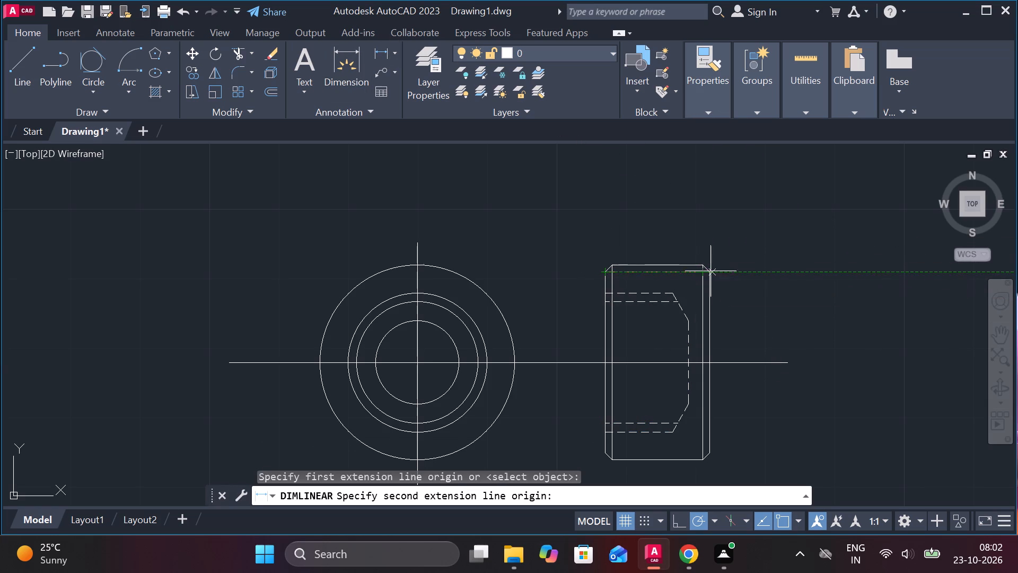
click(710, 271)
click(687, 215)
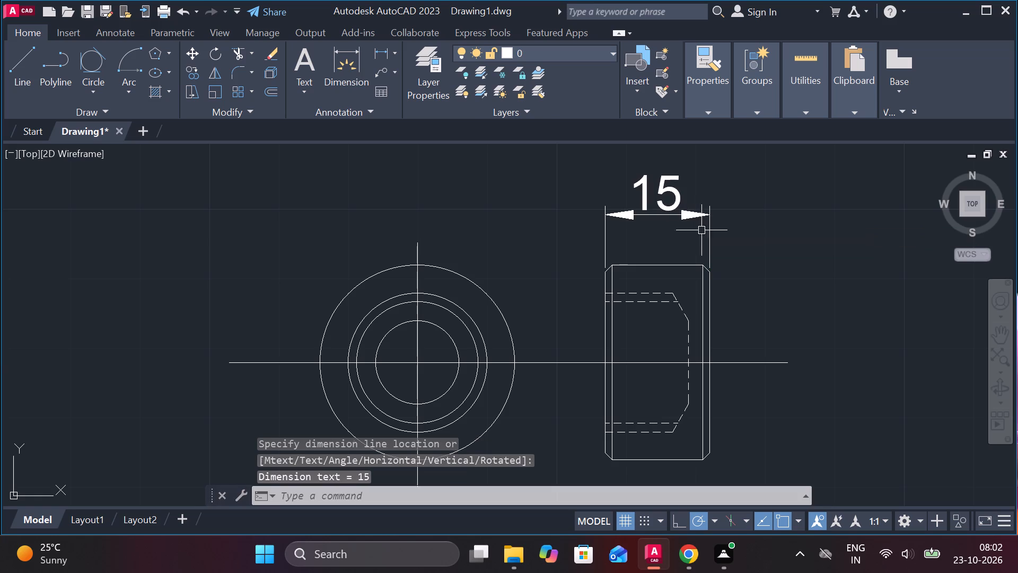
Add a horizontal linear dimension across the outer circle, placed above it in line with the side view's width dimension.
key(space)
click(323, 359)
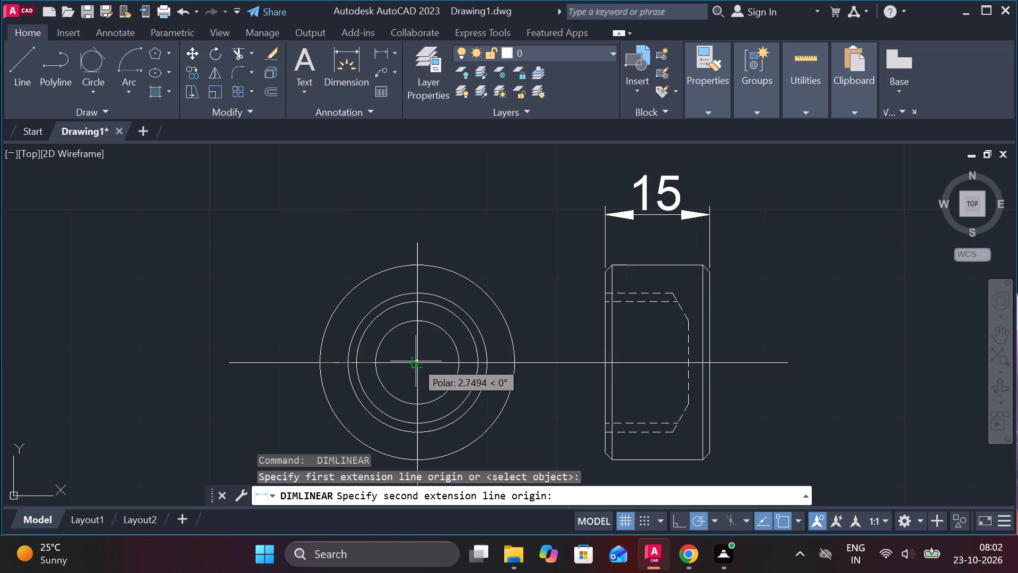
click(517, 364)
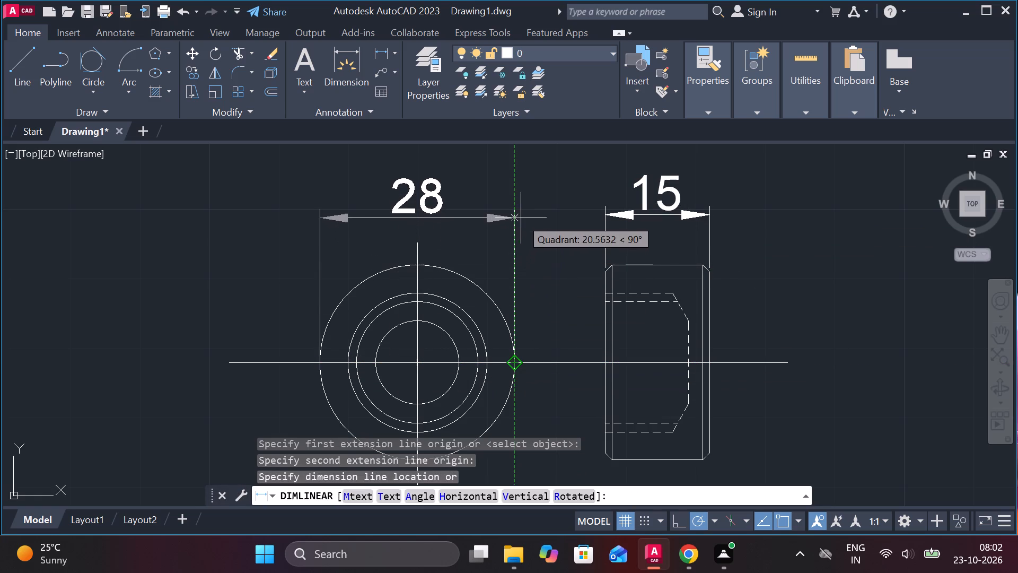
click(602, 219)
Dimension the horizontal distance from the dashed vertical line to the side view's outer right edge, placed below the view.
scroll(522, 239, down, 2)
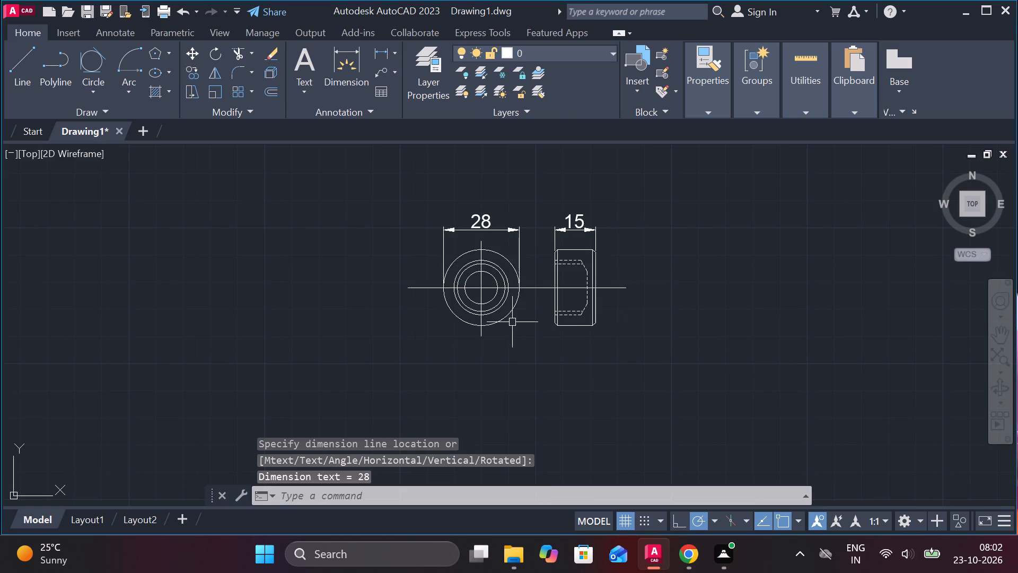
scroll(508, 322, up, 1)
scroll(637, 341, up, 2)
key(space)
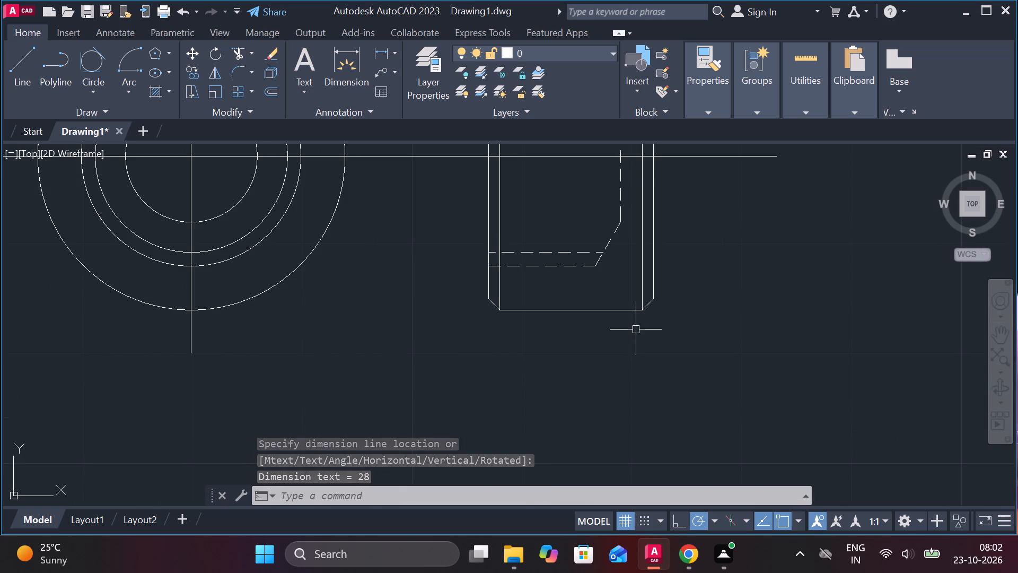
click(620, 191)
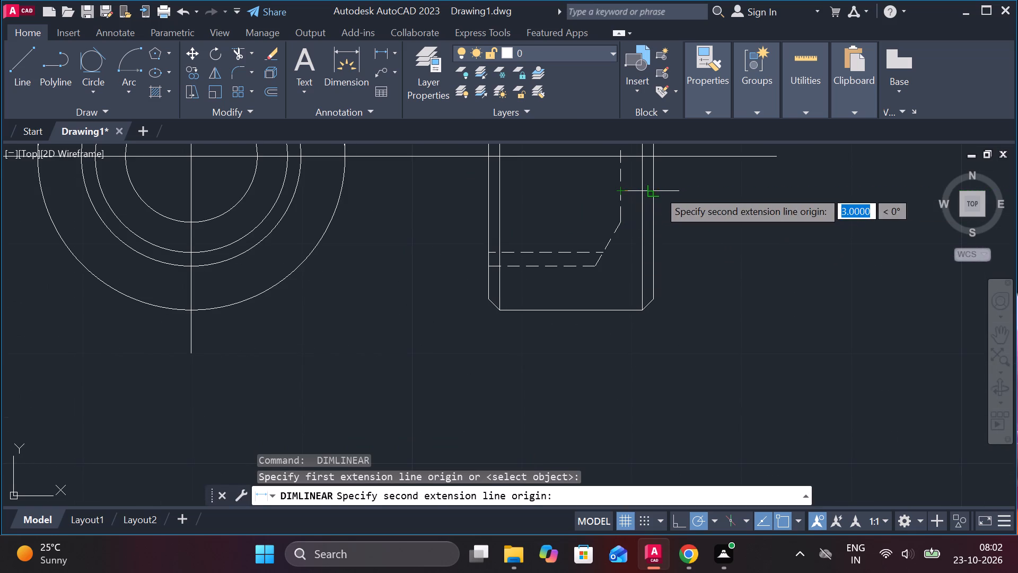
click(658, 190)
click(657, 354)
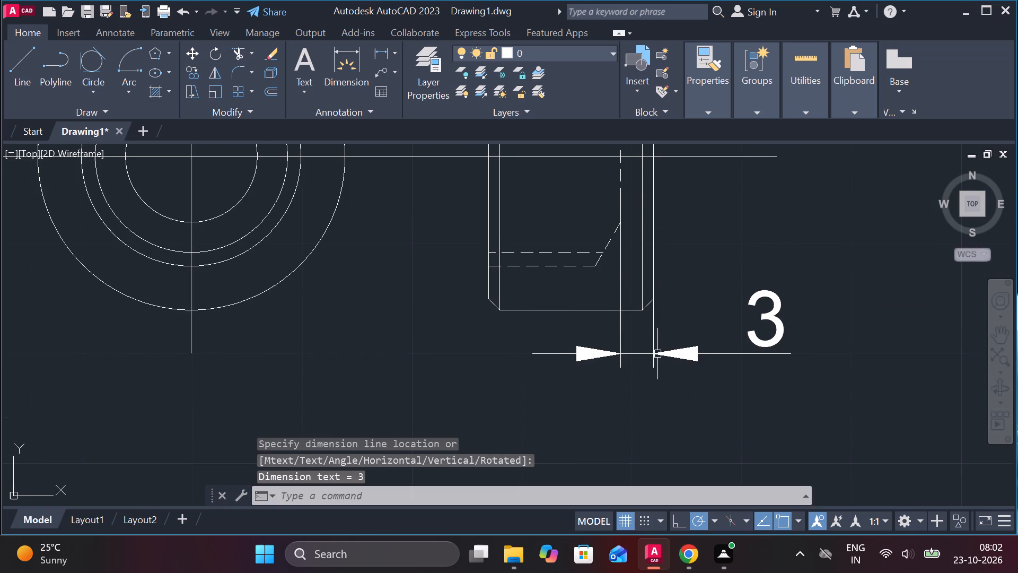
Add a diameter dimension to the smallest circle, with its text below and to the right of the front view.
scroll(656, 370, down, 1)
click(398, 60)
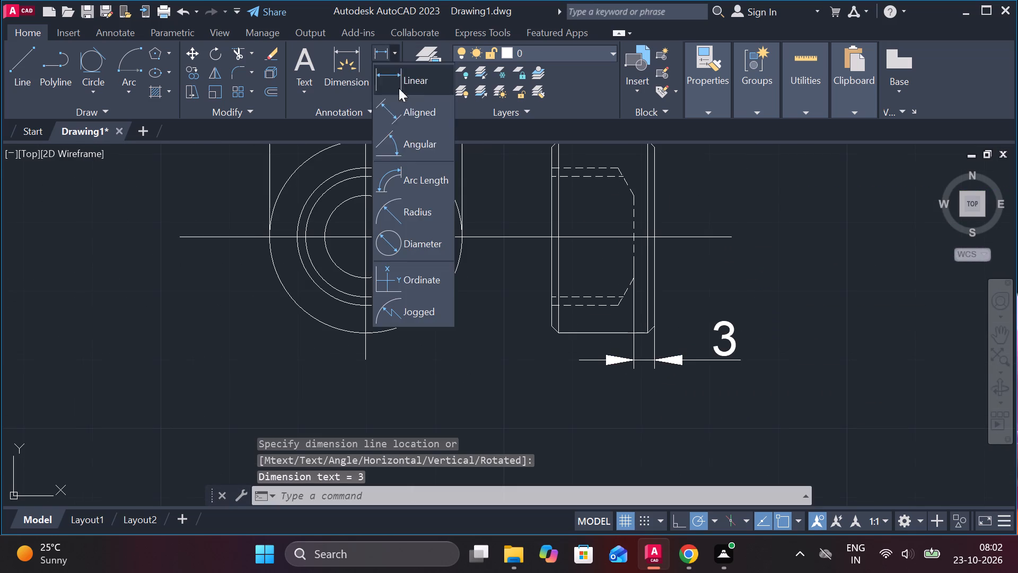
click(407, 254)
click(399, 259)
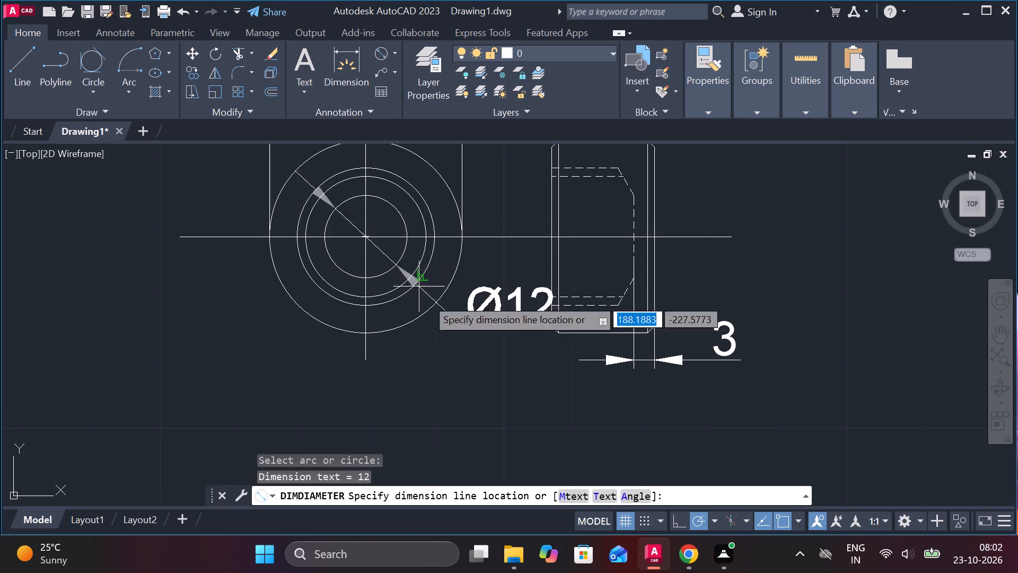
click(453, 376)
Change the linetype of the front view's two middle circles to DASHED.
click(414, 266)
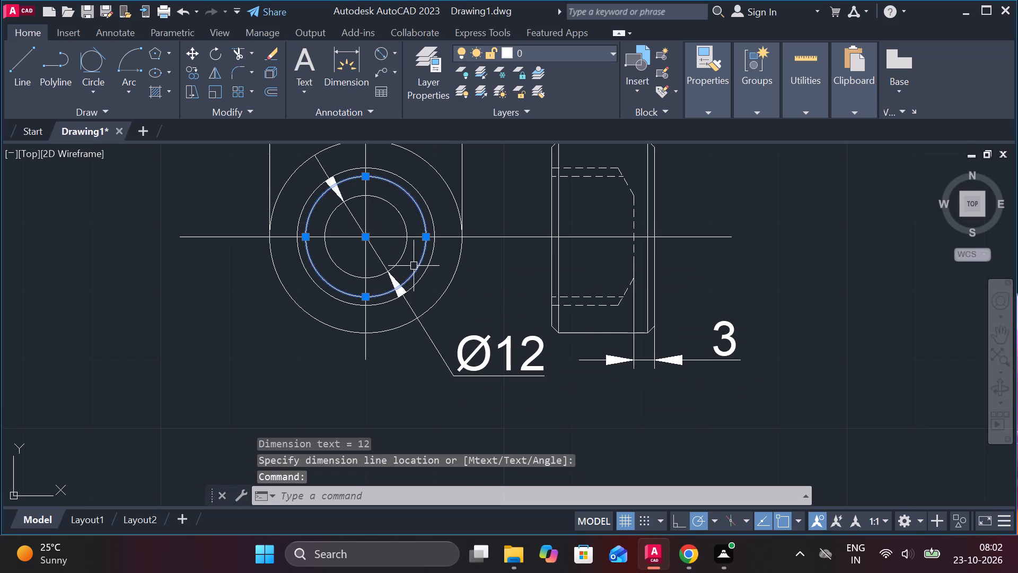
click(426, 266)
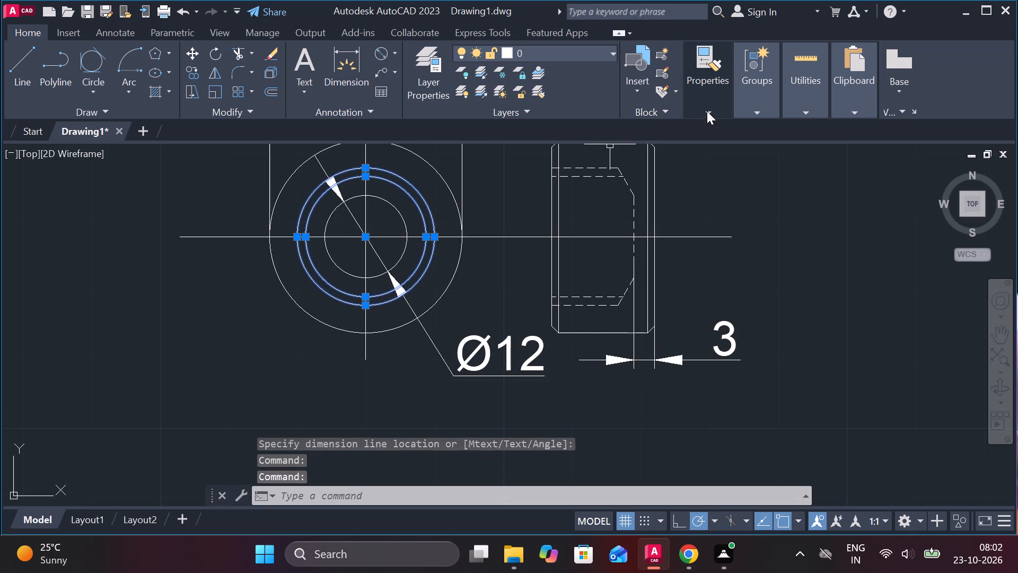
click(707, 109)
click(782, 174)
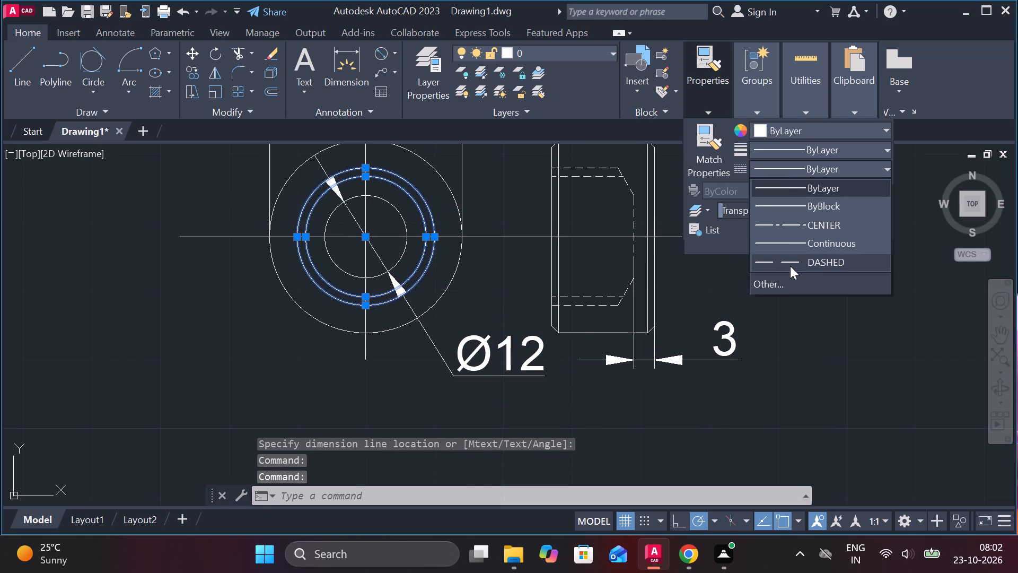
click(790, 266)
key(Escape)
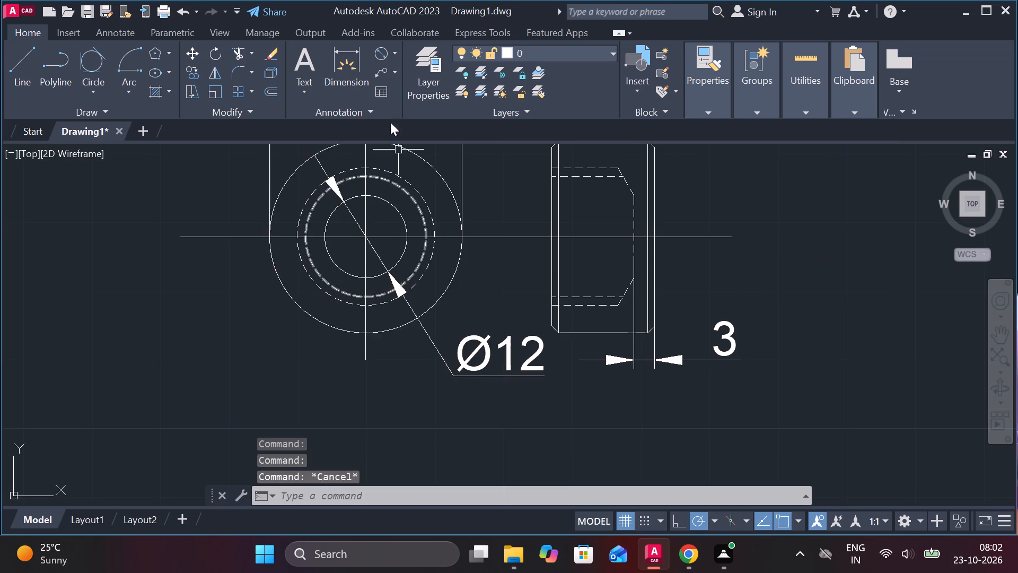
Add a diameter dimension to the larger dashed circle, with its text below and to the left of the front view.
middle_drag(366, 307, 396, 291)
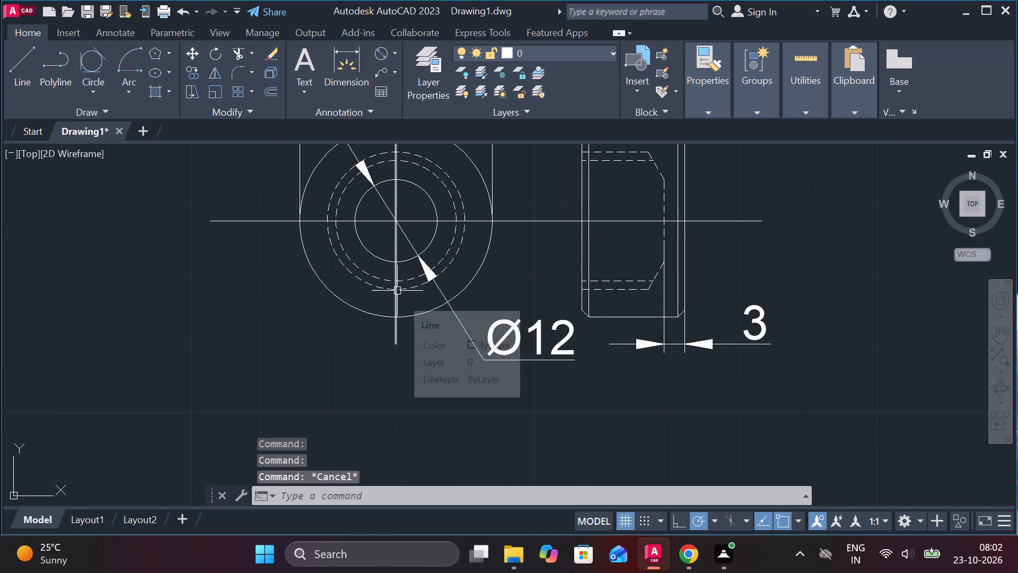
click(386, 59)
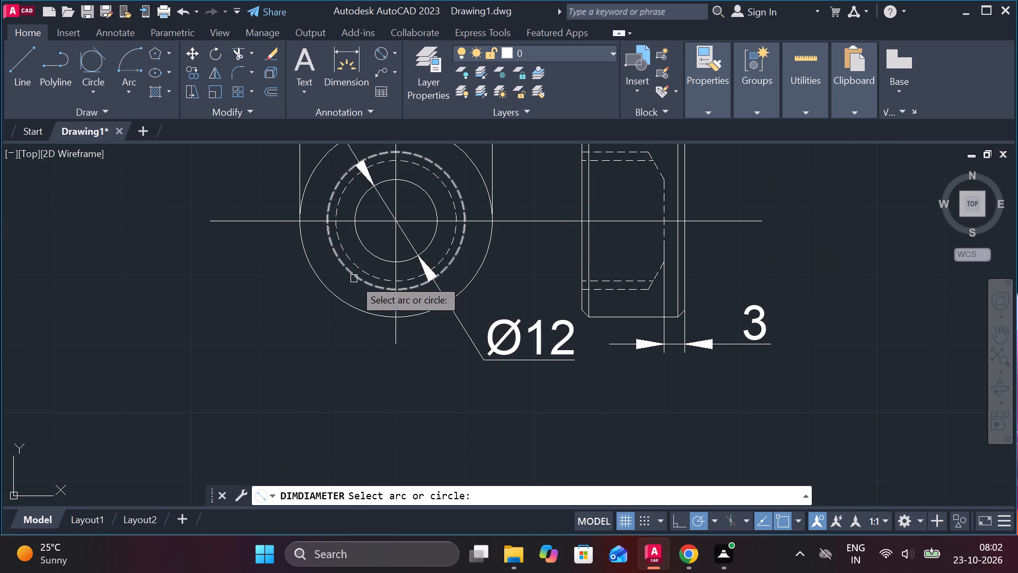
click(354, 279)
click(338, 351)
Replace the larger dashed circle's diameter dimension text with M20*2.5.
double_click(324, 352)
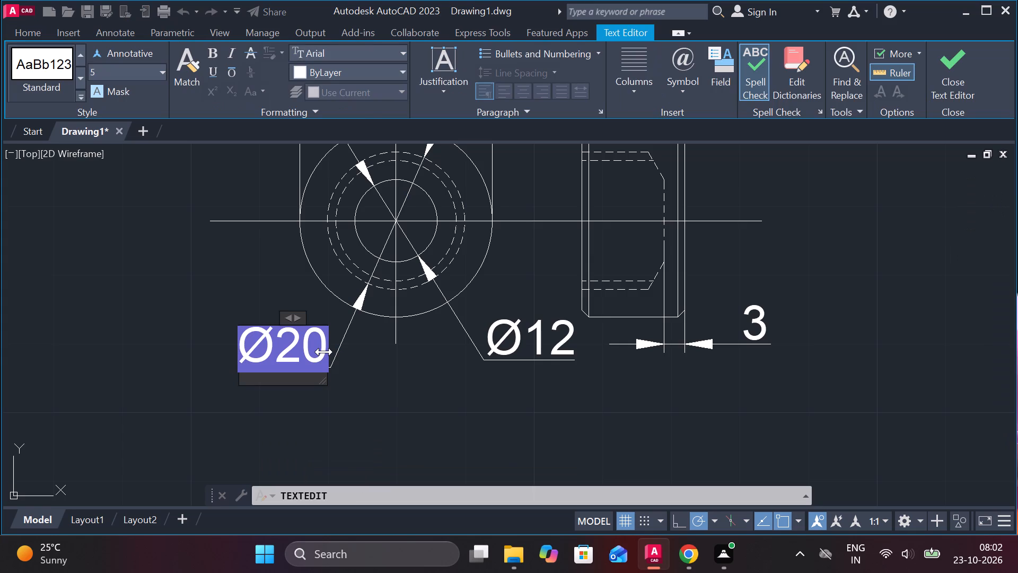
key(m)
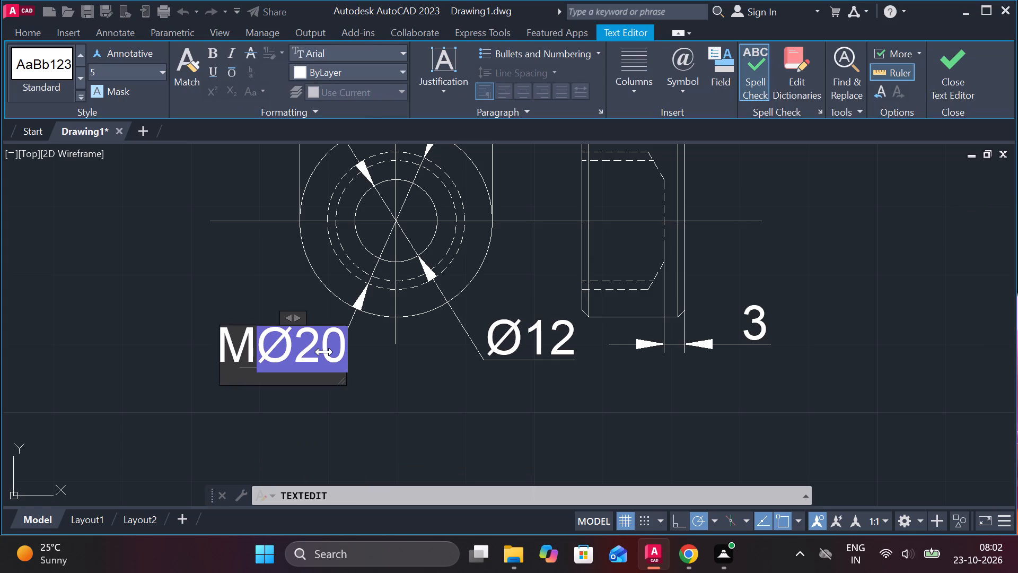
key(Right)
key(BackSpace)
text(20)
key(8)
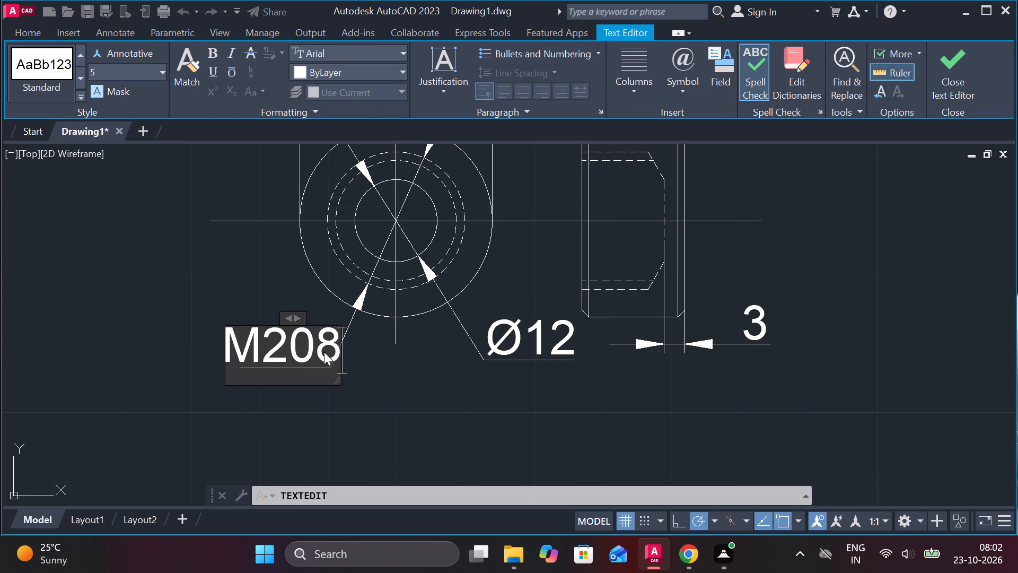
key(BackSpace)
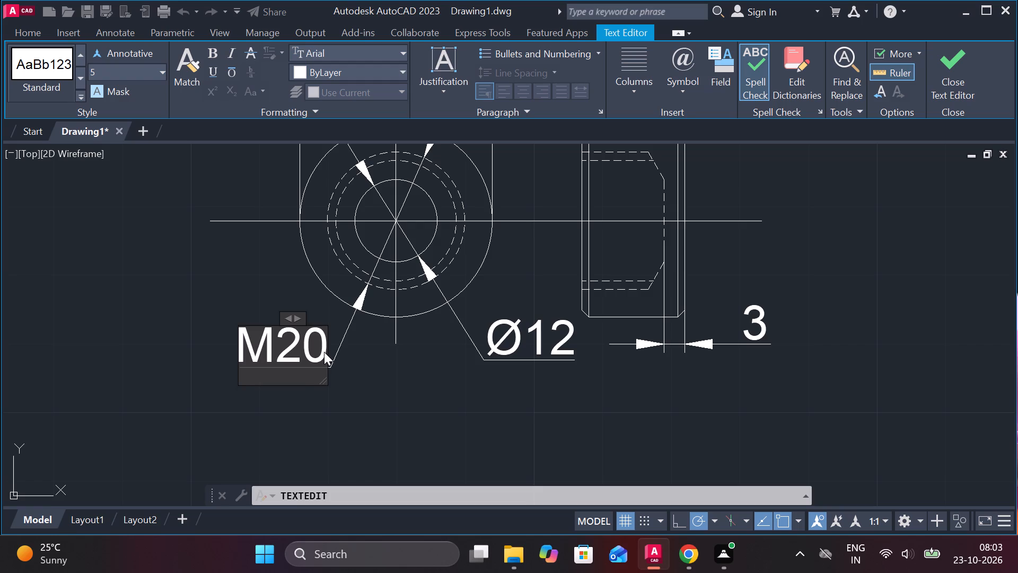
key(shift+asterisk)
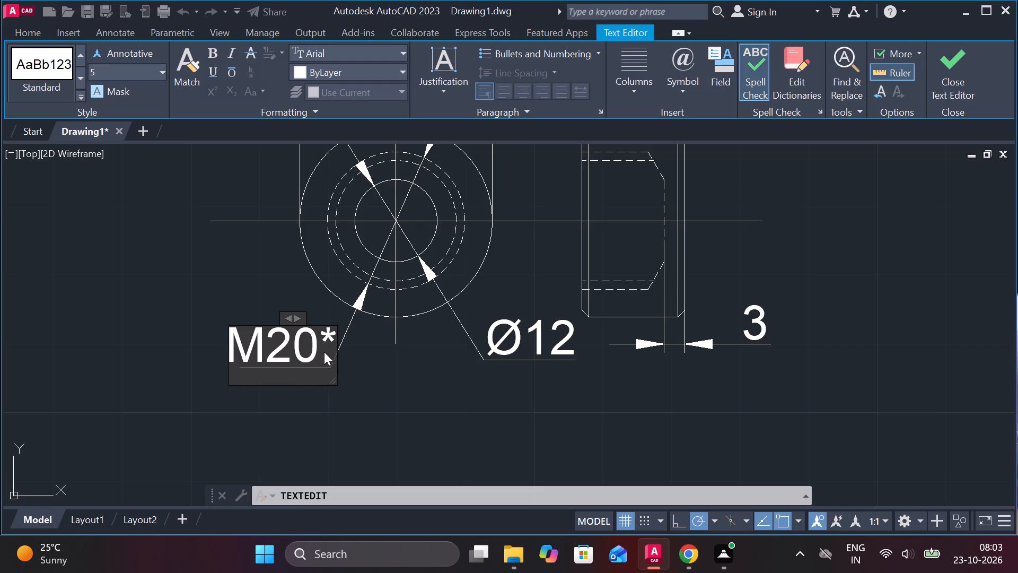
text(2.5)
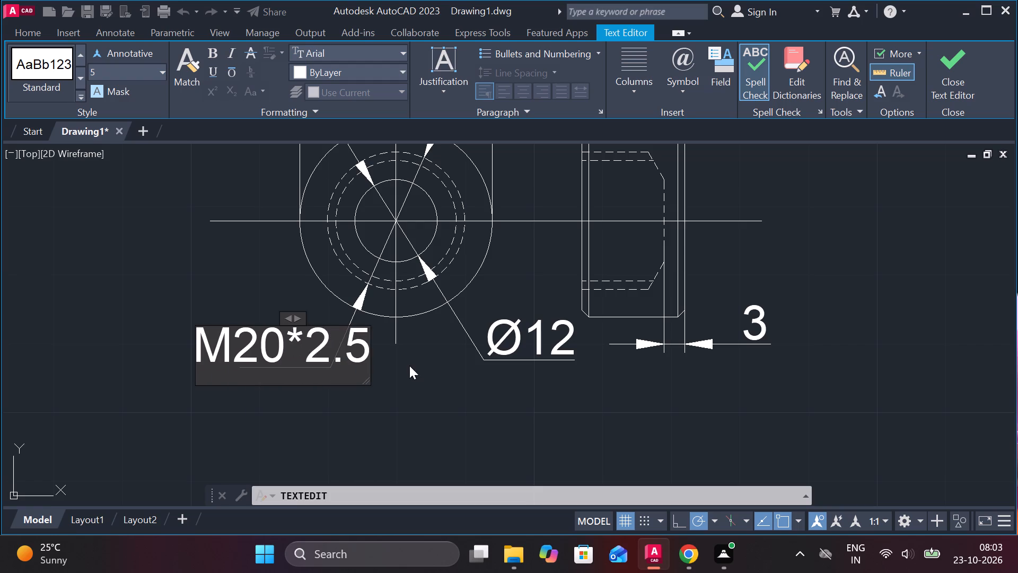
click(937, 84)
scroll(688, 276, down, 2)
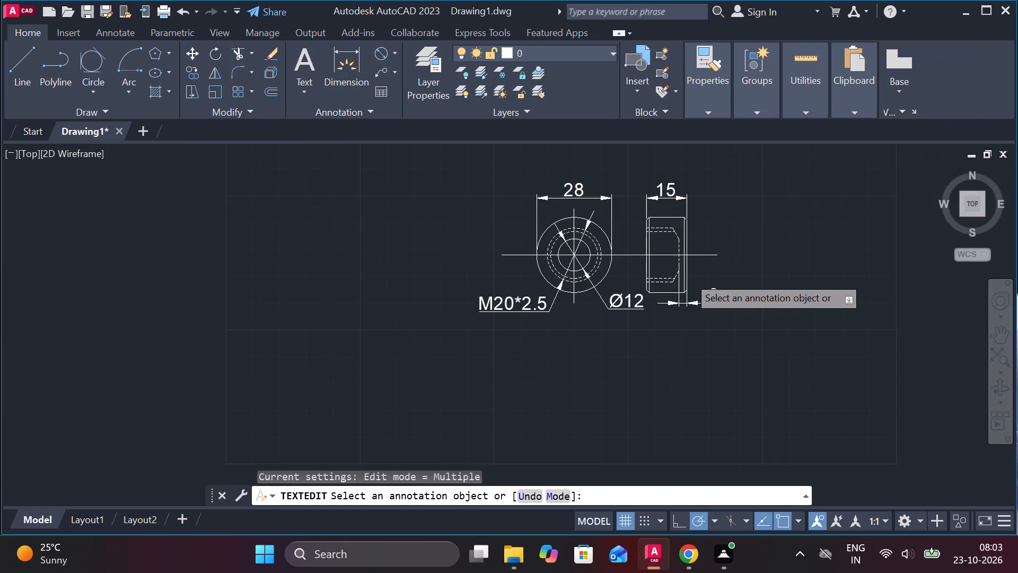
key(Escape)
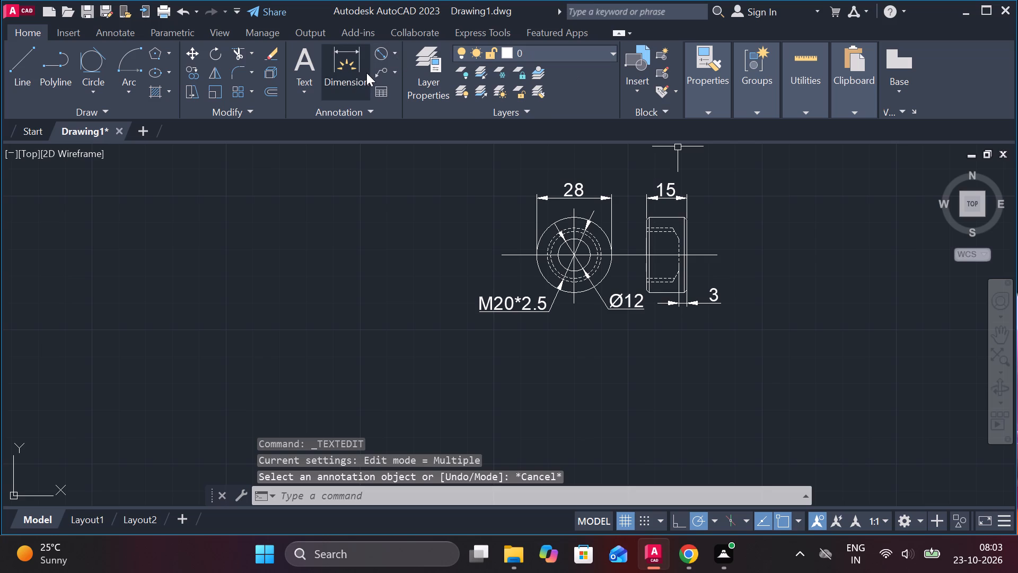
Add a multileader pointing to the front view's outer circle, with part number 6 at text height 10.
click(381, 73)
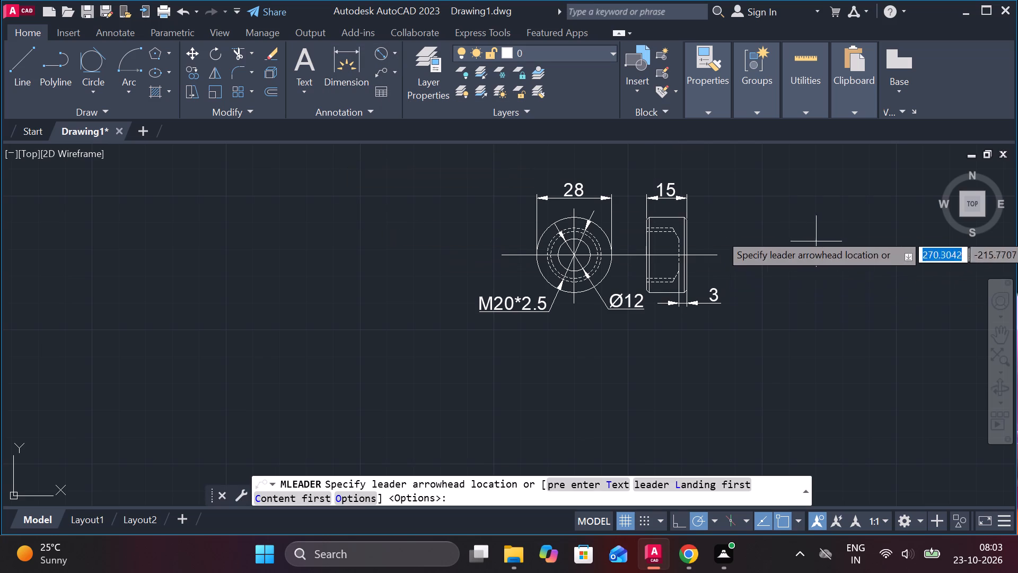
scroll(698, 229, up, 1)
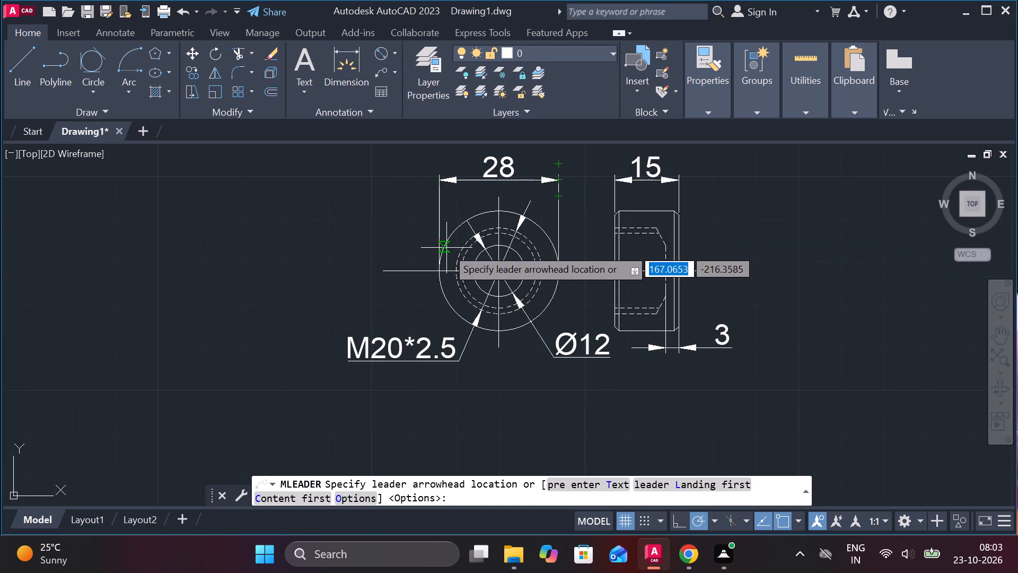
click(446, 248)
click(389, 169)
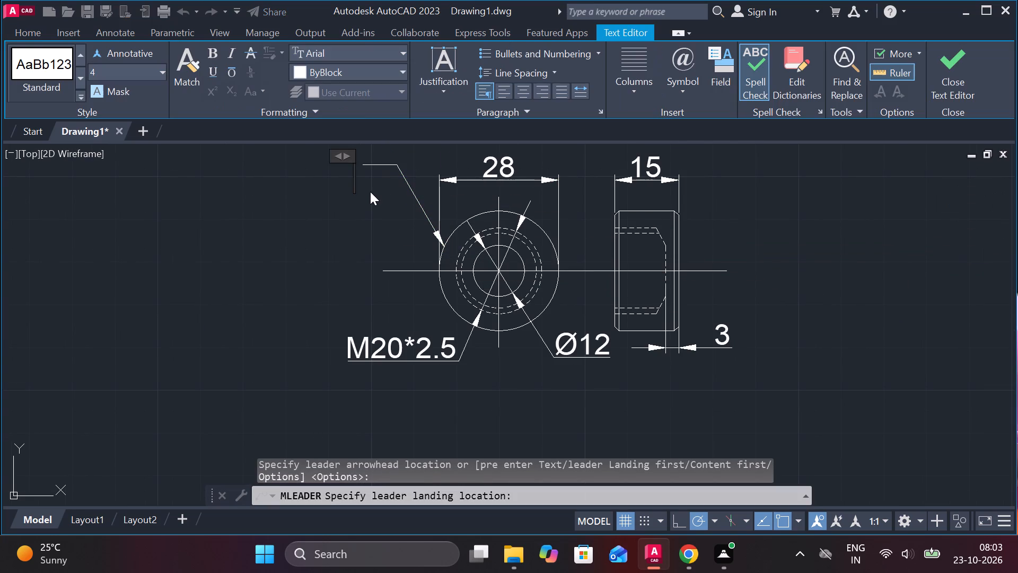
middle_drag(376, 193, 420, 261)
click(99, 72)
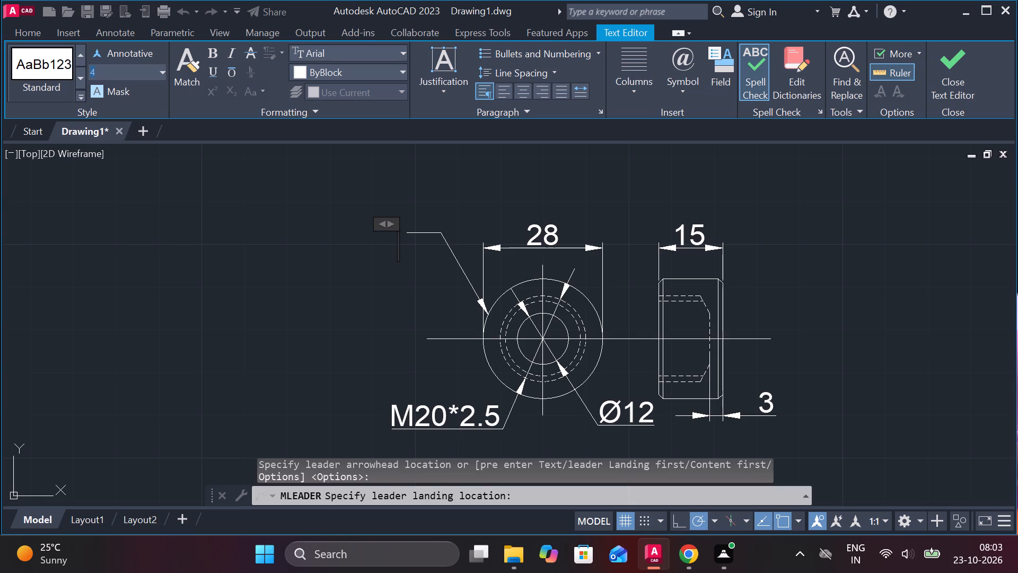
text(10)
key(Return)
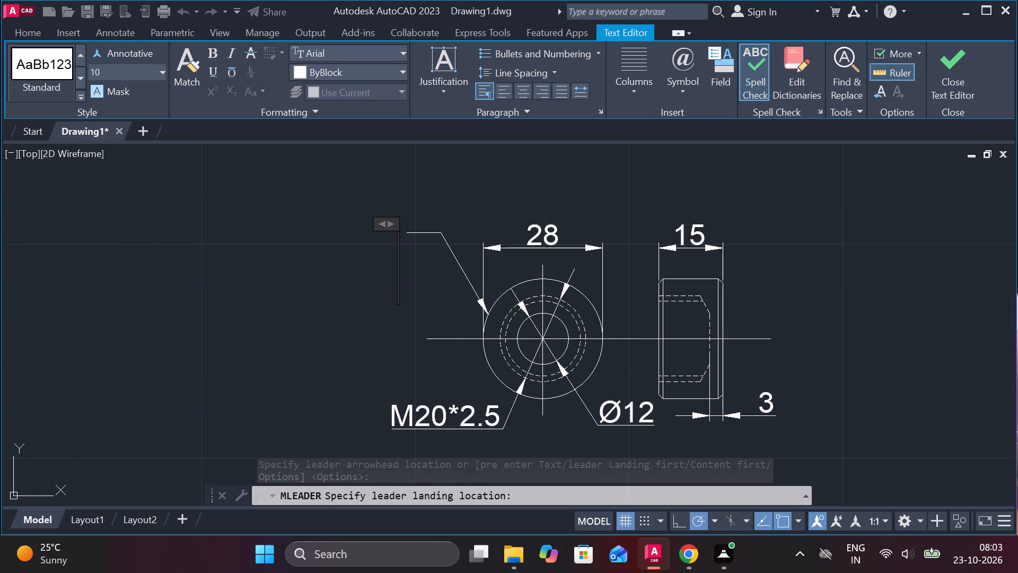
key(6)
click(942, 70)
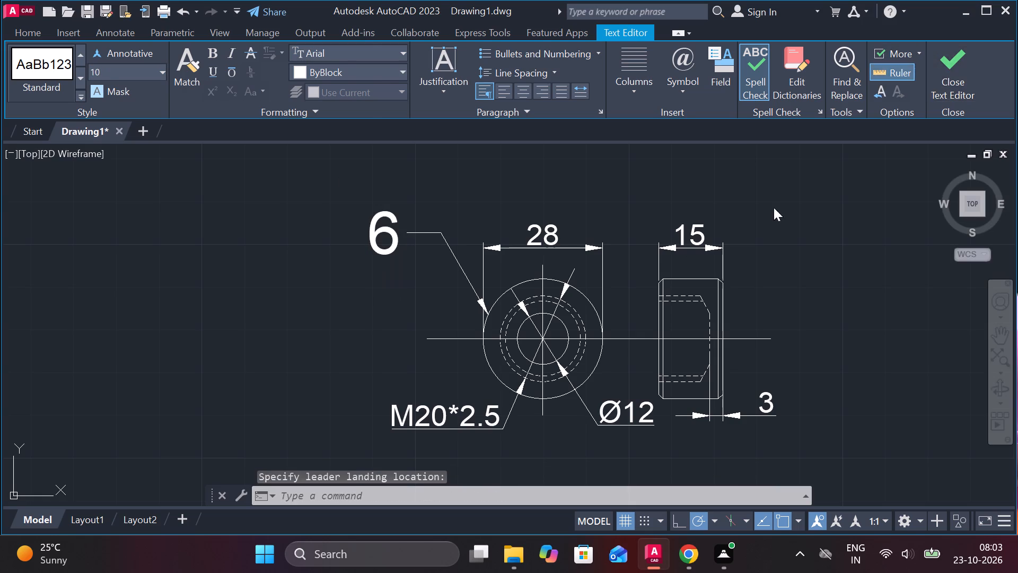
scroll(660, 252, down, 2)
key(Escape)
Move both views of part 6, with their dimensions and leader, slightly up and to the right, keeping them below part 15.
drag(457, 192, 482, 200)
click(794, 383)
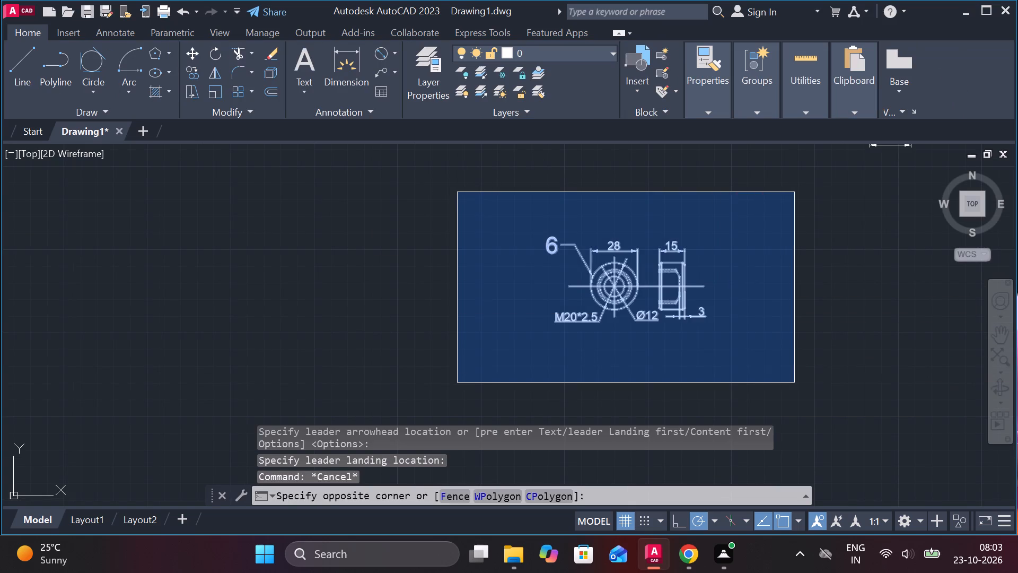
key(m)
key(Return)
click(775, 355)
scroll(775, 355, down, 3)
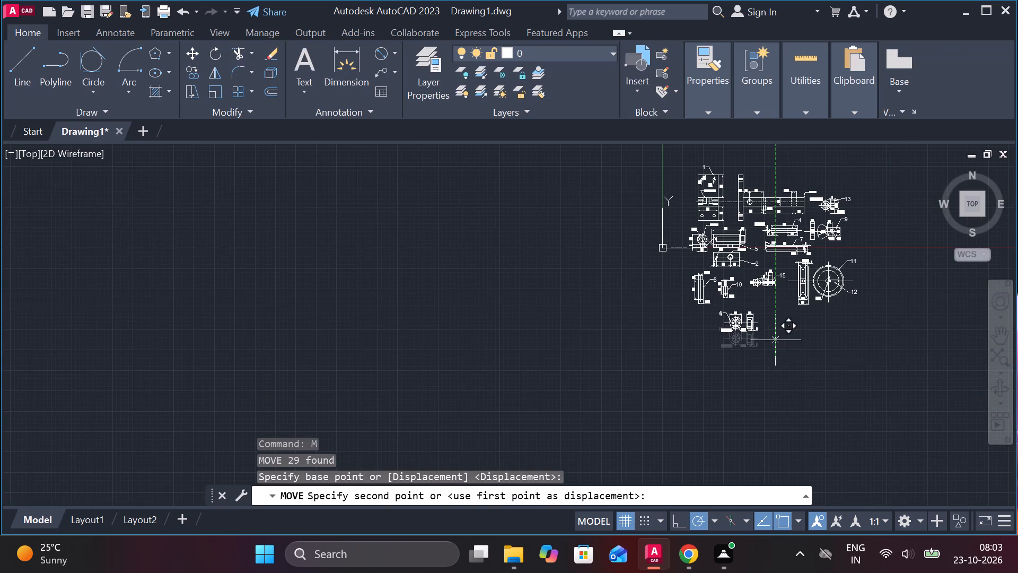
middle_drag(775, 340, 715, 369)
scroll(715, 356, up, 2)
scroll(771, 345, up, 1)
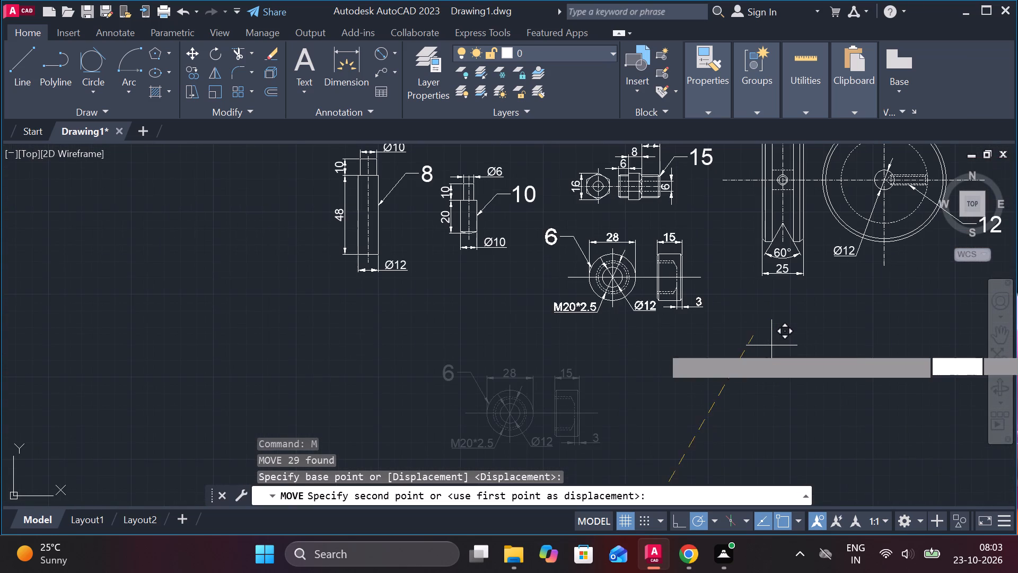
click(785, 340)
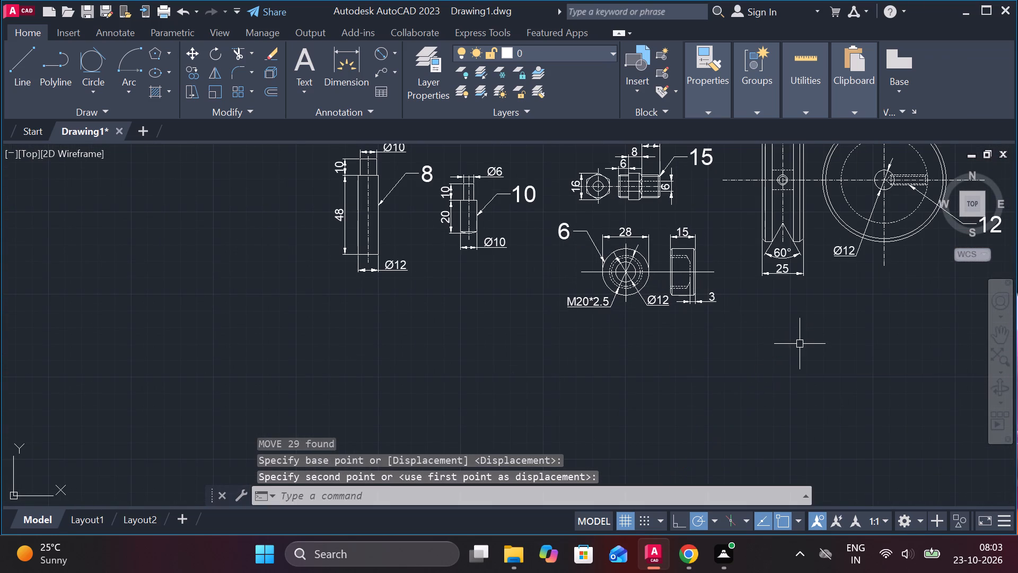
Examine the full arrangement of numbered part drawings and their dimensions.
scroll(805, 347, down, 2)
middle_drag(795, 352, 662, 360)
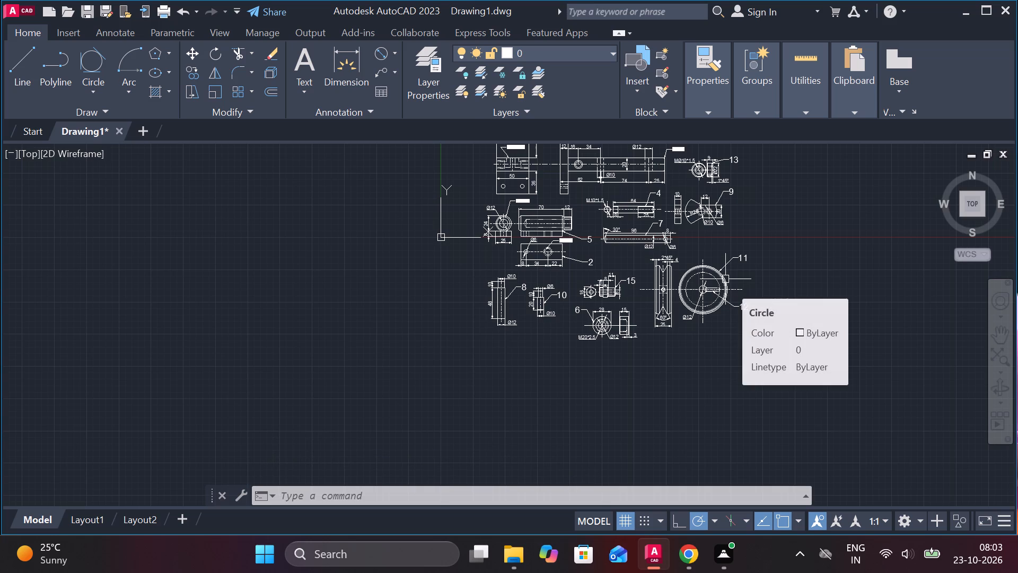
scroll(725, 279, down, 2)
scroll(635, 225, up, 2)
scroll(680, 230, up, 1)
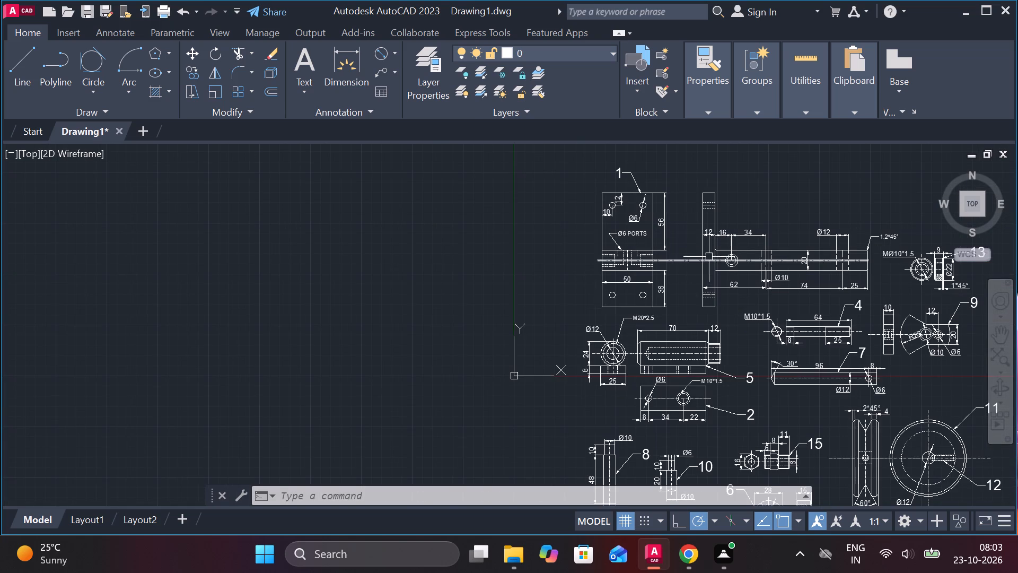
middle_drag(625, 303, 563, 232)
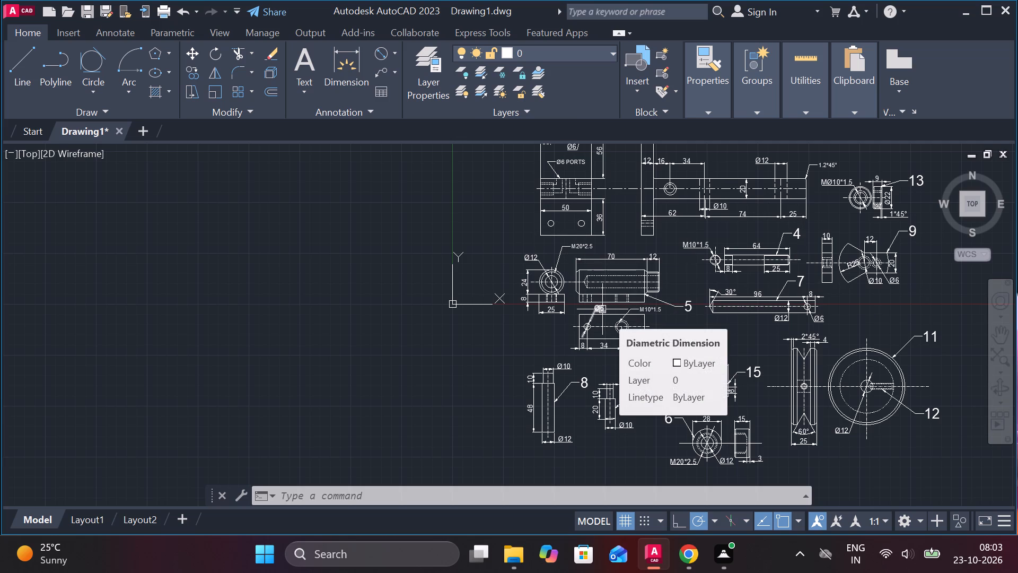
scroll(502, 265, down, 1)
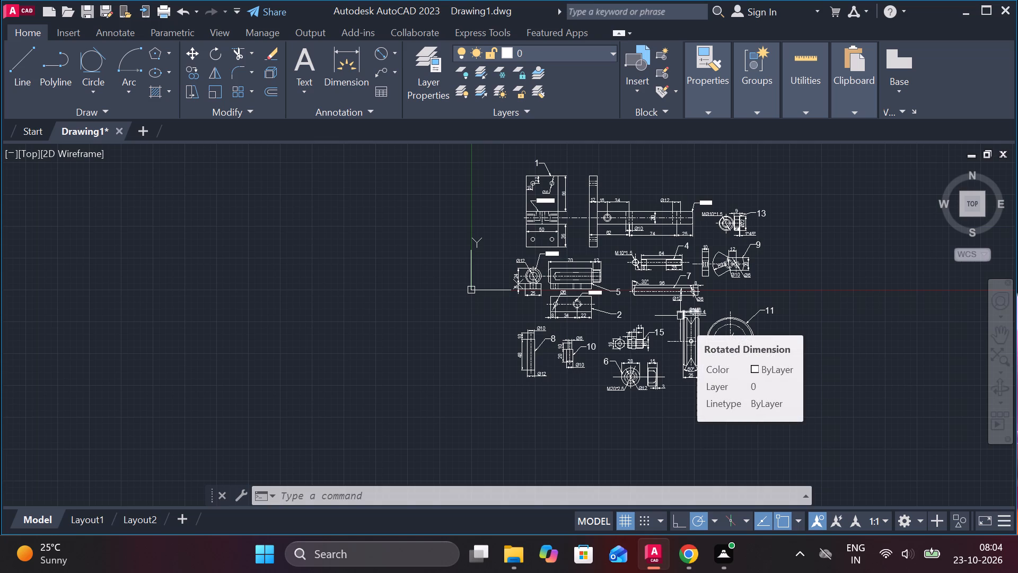
scroll(825, 353, up, 1)
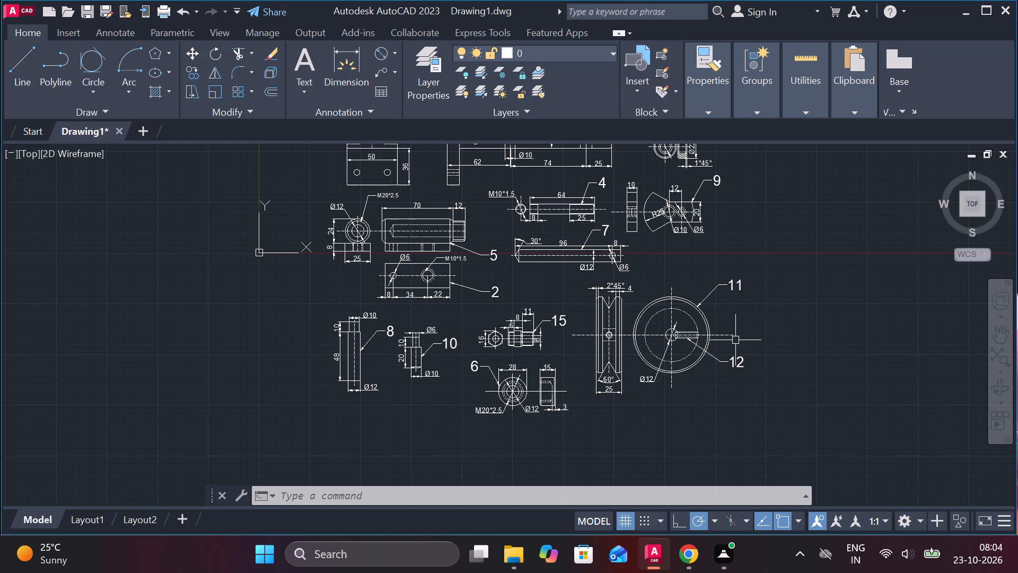
middle_drag(416, 265, 415, 345)
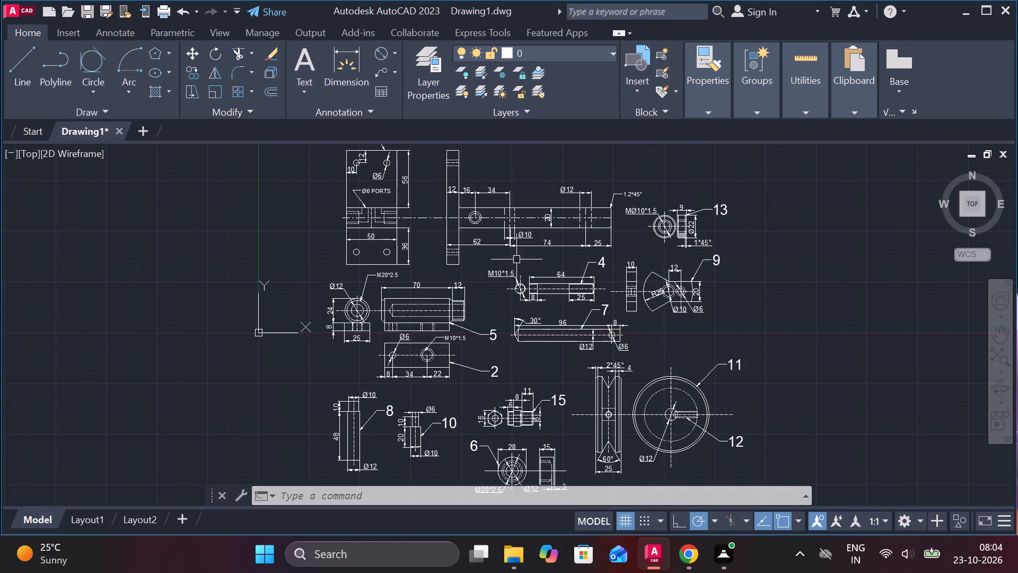
scroll(569, 259, down, 1)
scroll(568, 281, up, 2)
scroll(572, 285, down, 1)
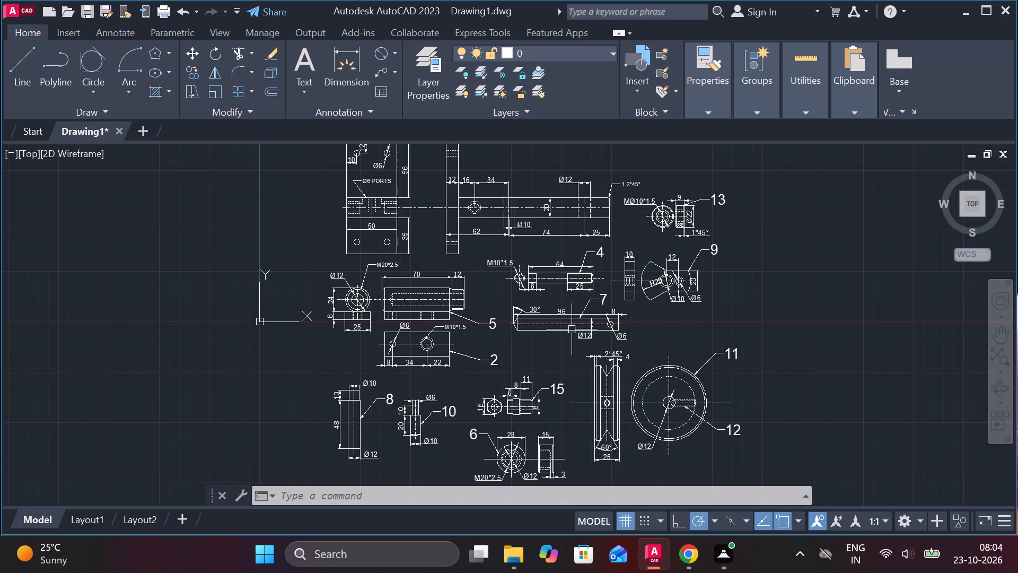
scroll(550, 268, down, 1)
Draw a rectangular border enclosing all the numbered part drawings.
click(172, 47)
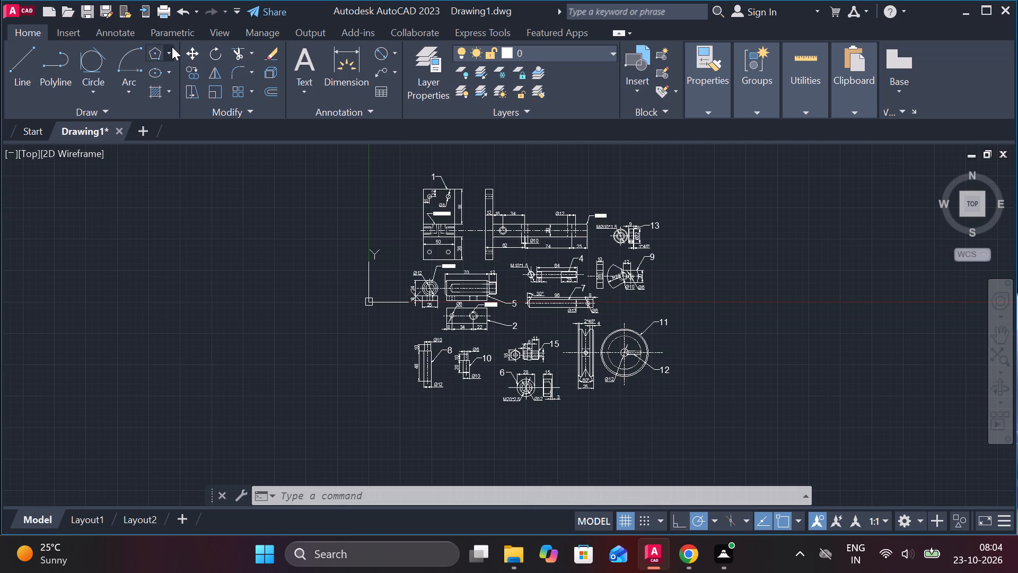
click(175, 82)
click(383, 162)
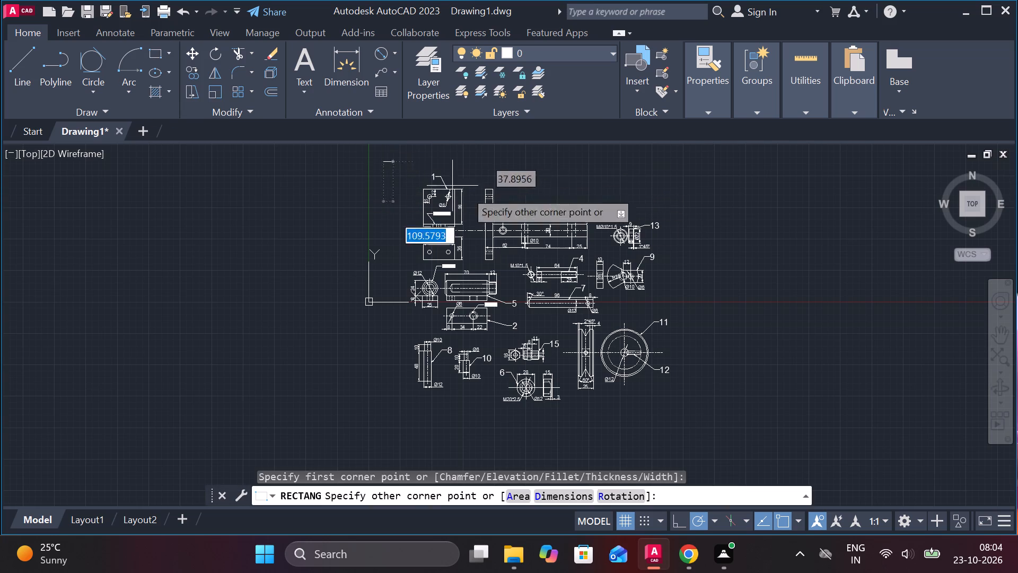
middle_drag(683, 380, 660, 335)
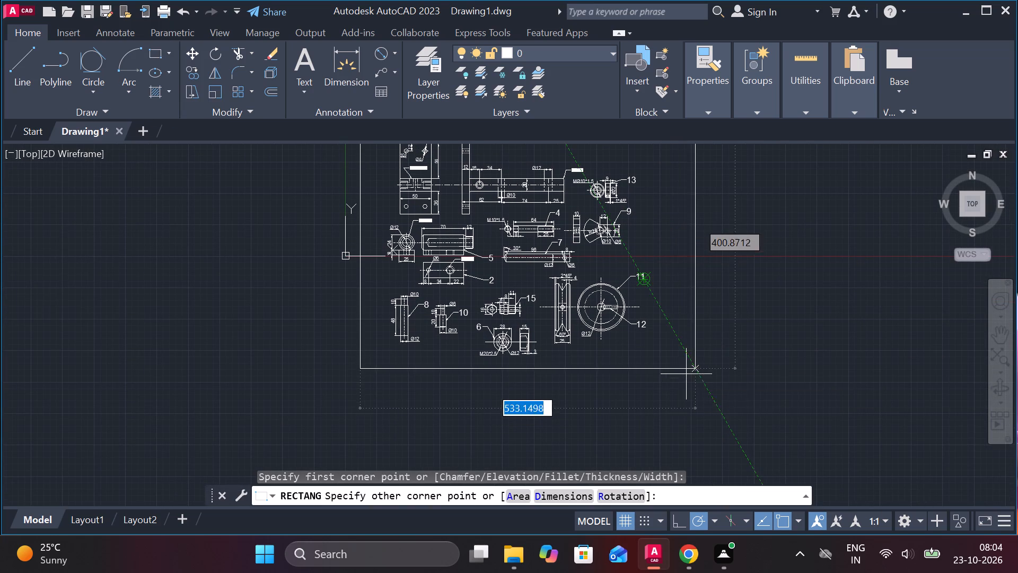
click(665, 371)
Create a multiline text box just inside the border's upper edge, with text height 12.
middle_drag(673, 297, 723, 423)
scroll(545, 229, up, 3)
text(MT)
key(space)
click(476, 306)
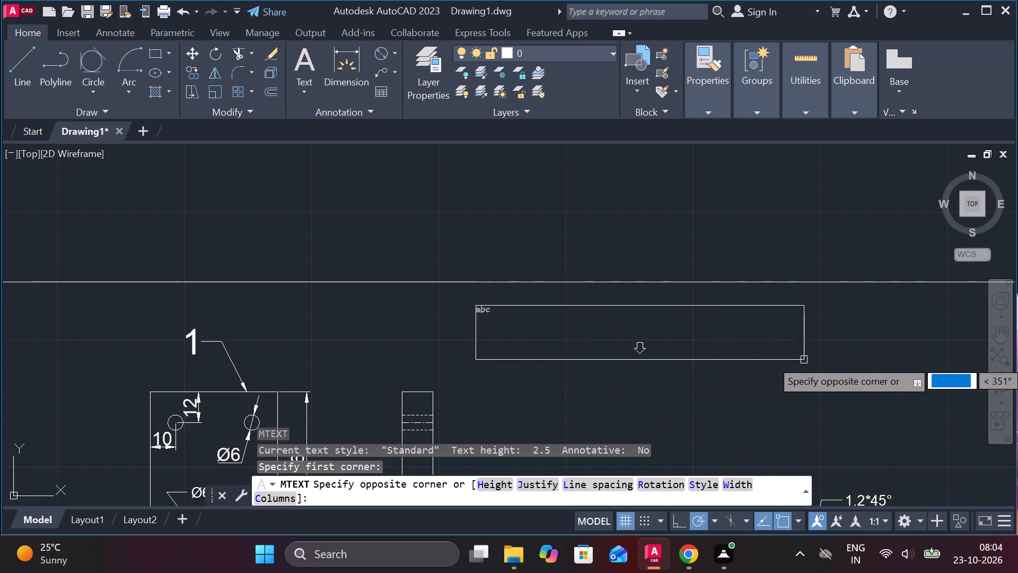
click(853, 362)
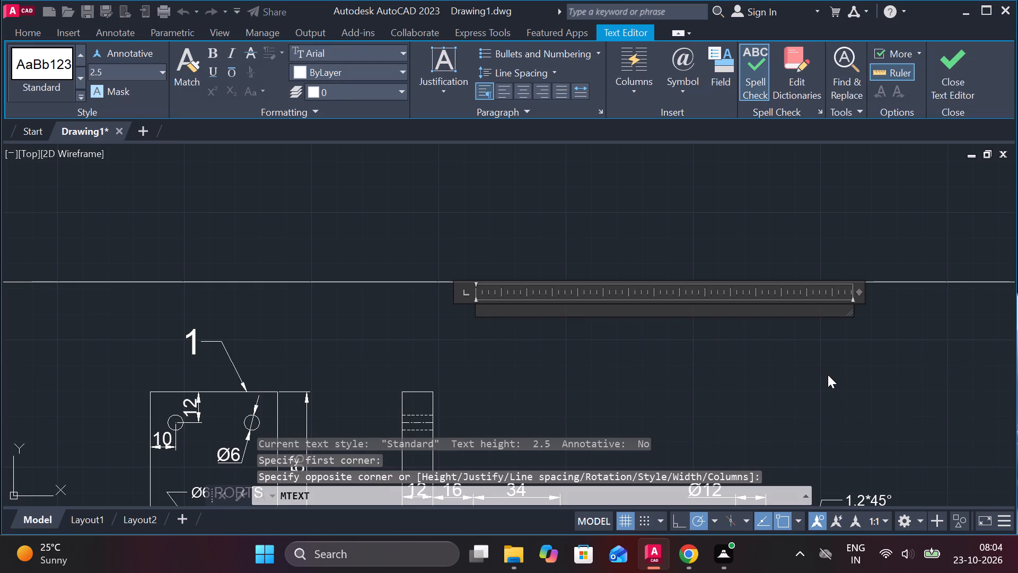
click(135, 71)
text(12)
key(Return)
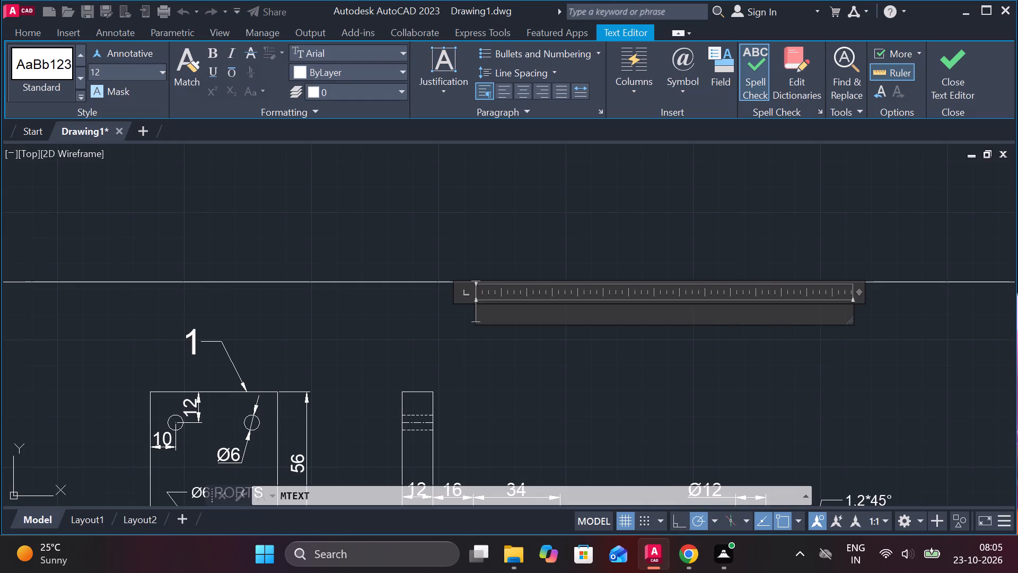
Enter the title text OSCILATING PUMP ASSEMBLY COMPONENTS in the open text box.
key(o)
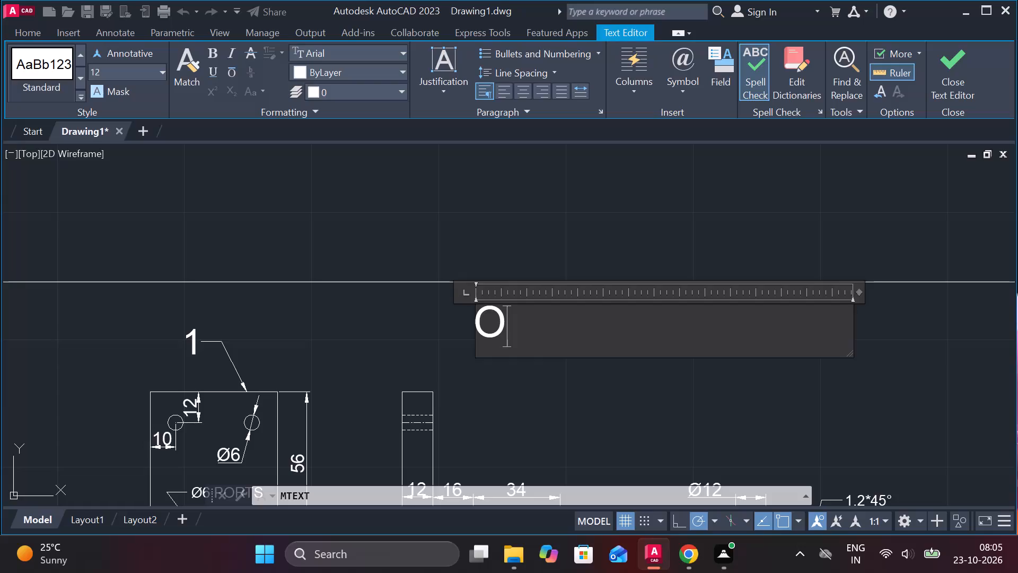
text(SCI)
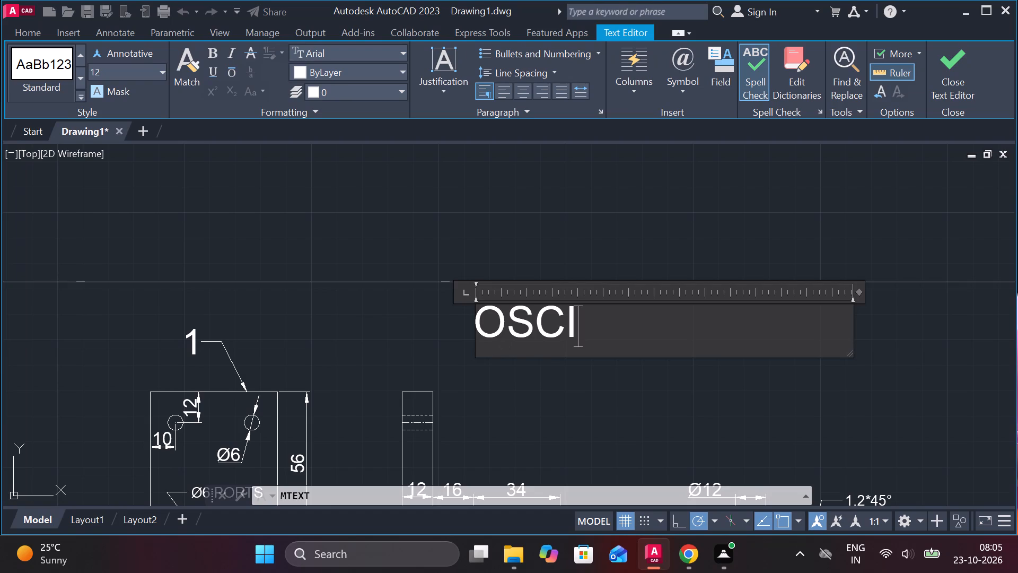
text(LI)
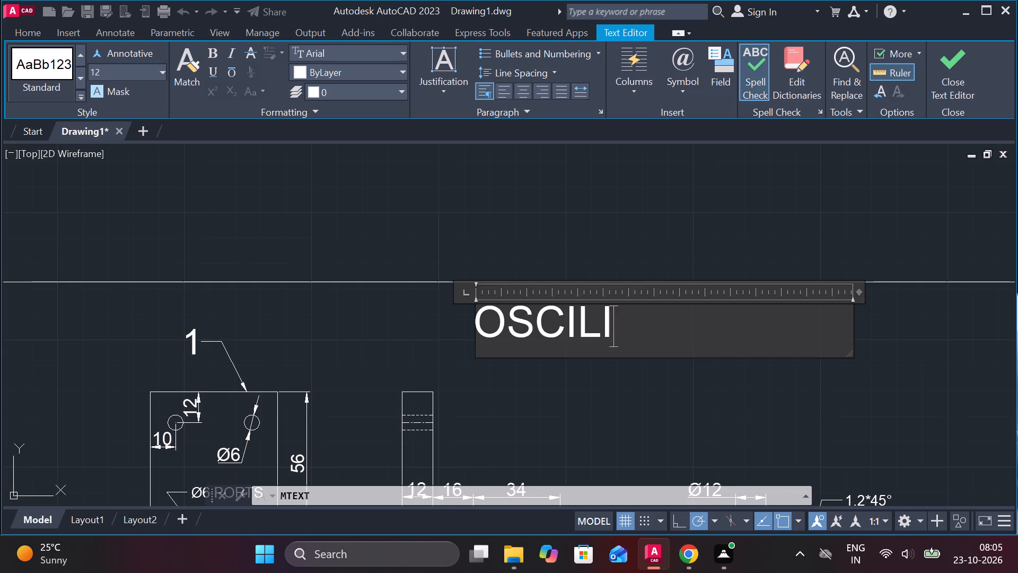
key(BackSpace)
text(ATING)
key(space)
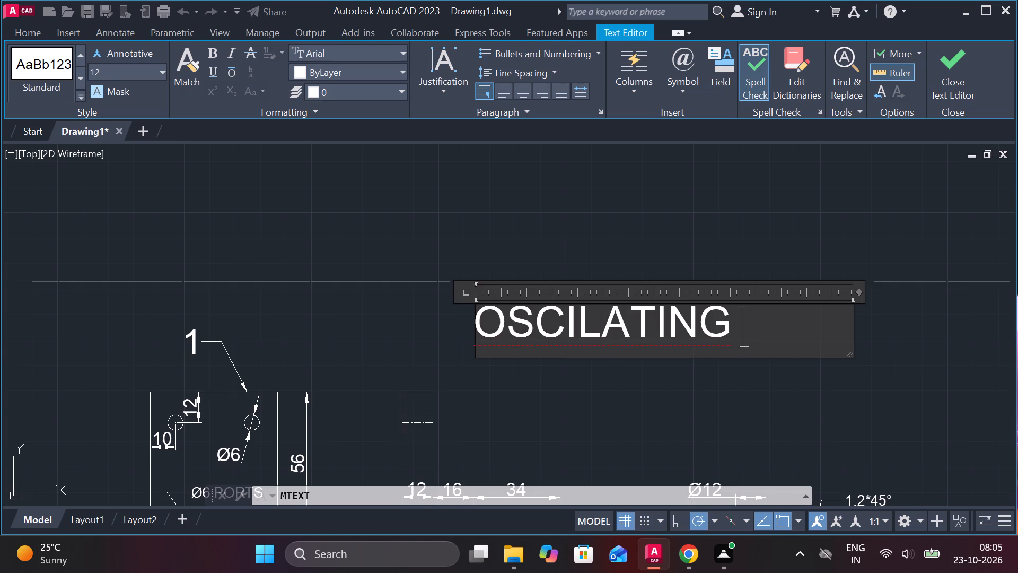
text(PUMP)
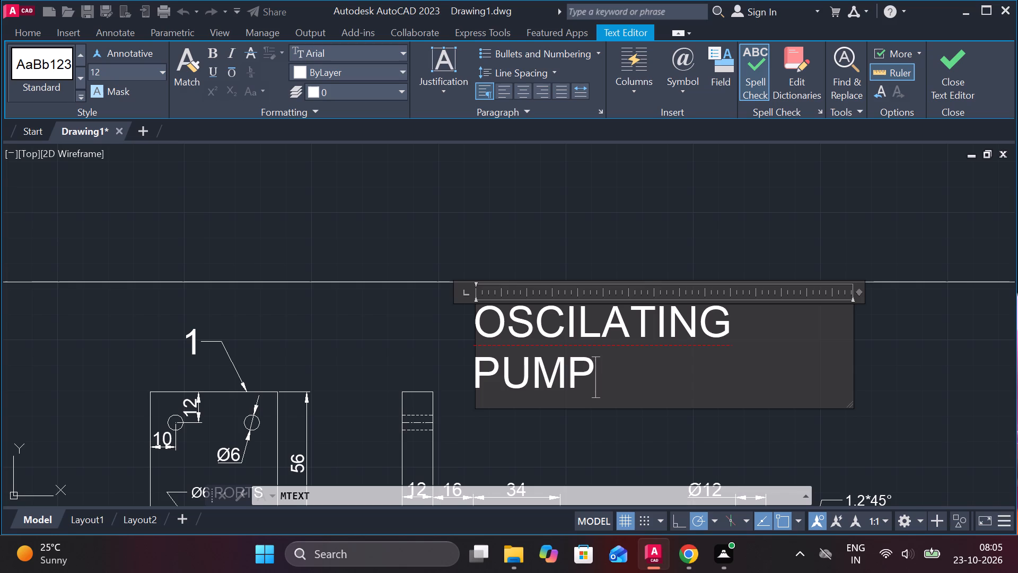
text(ASSE)
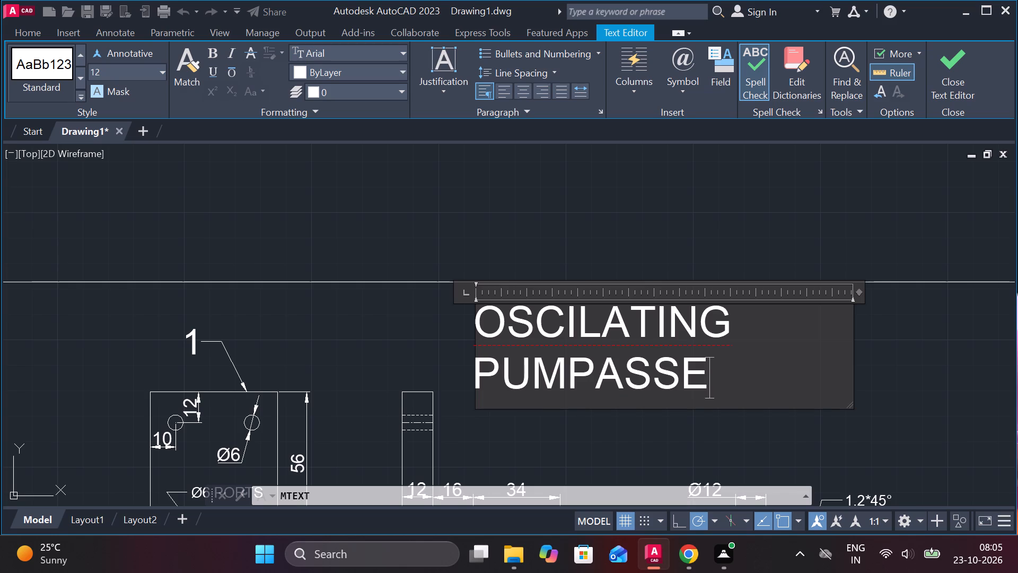
key(Left)
key(Left)
key(Left)
key(Left)
key(space)
key(Right)
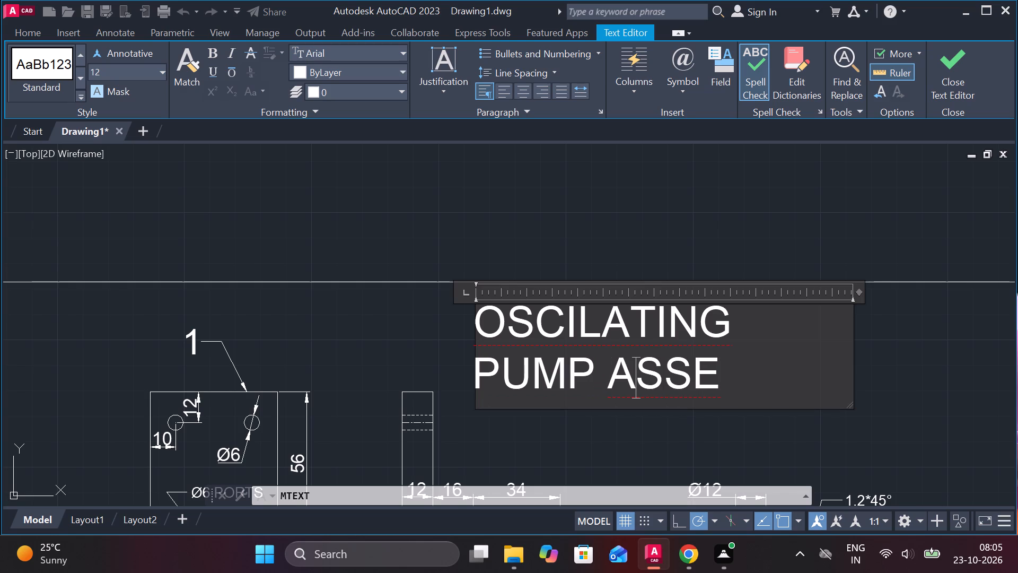
key(Right)
key(Right)
key(Right)
text(MBLT)
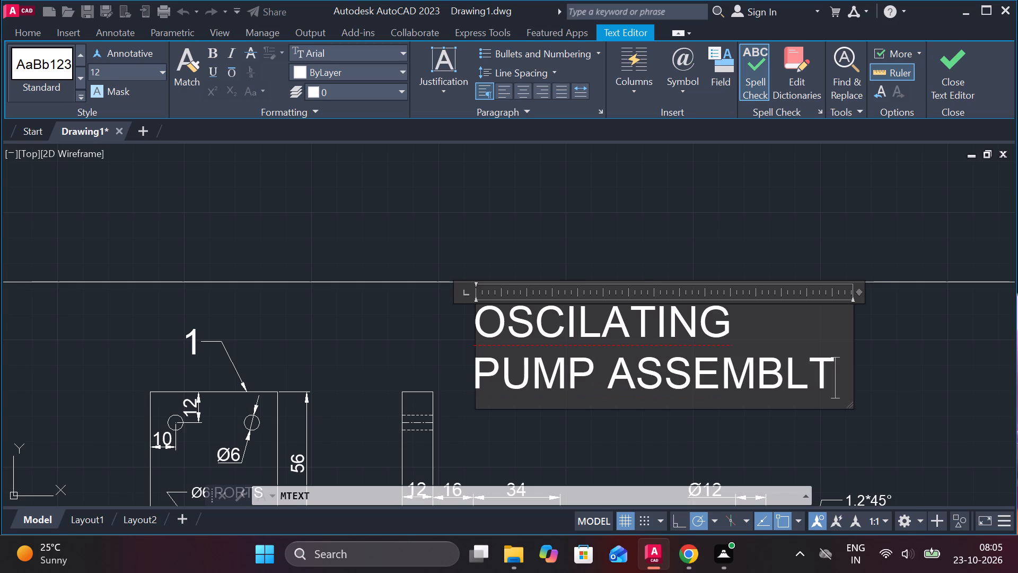
key(BackSpace)
text(Y COMPONENTS)
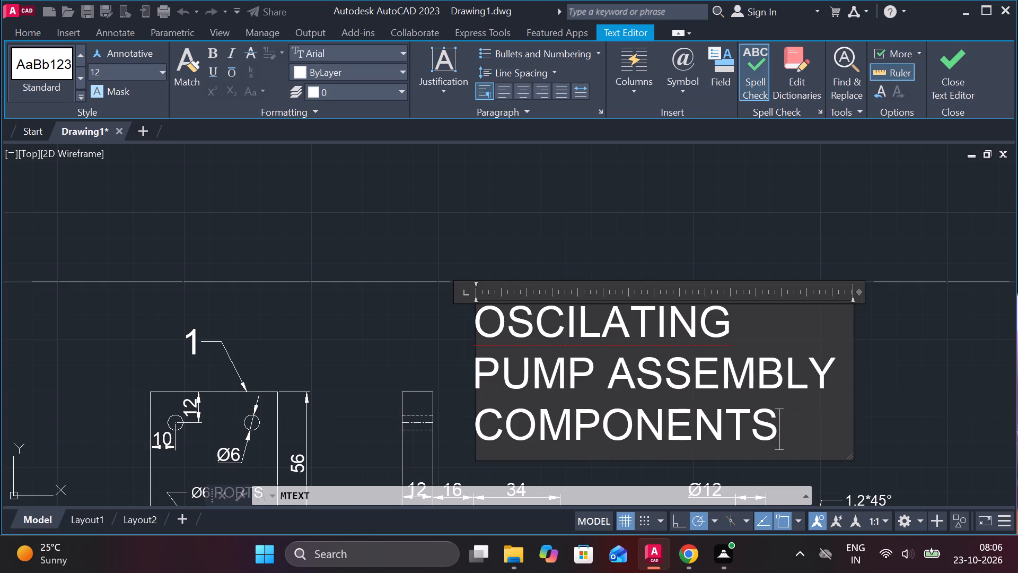
Correct the spelling of the title's first word to OSCILLATING and finish the text.
key(Left)
key(Left)
key(Left)
key(Up)
key(Up)
key(Left)
key(Left)
key(Left)
key(Left)
key(Left)
key(l)
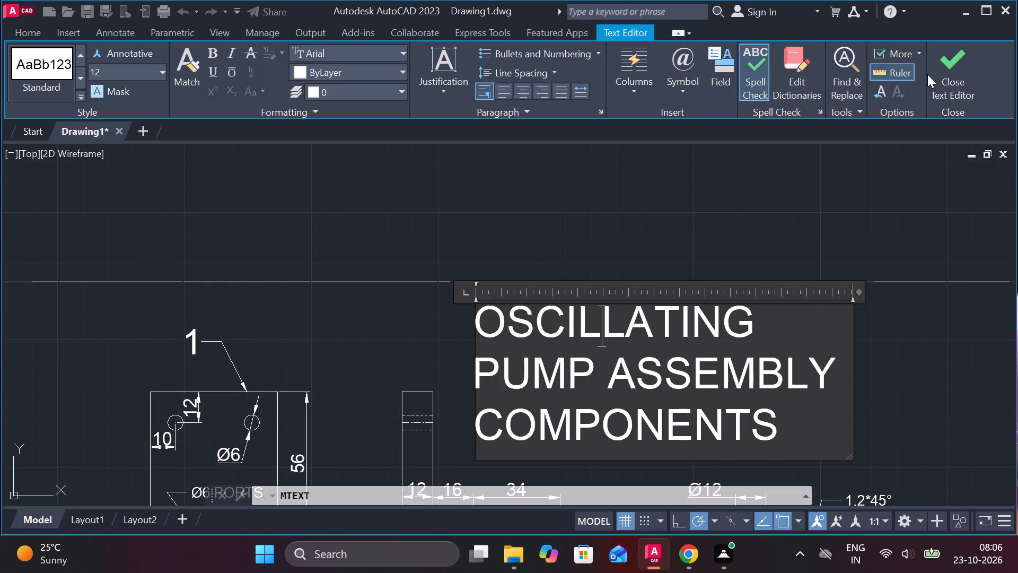
click(953, 74)
Reopen the title text and set the height of all its words to 10.
scroll(754, 389, down, 3)
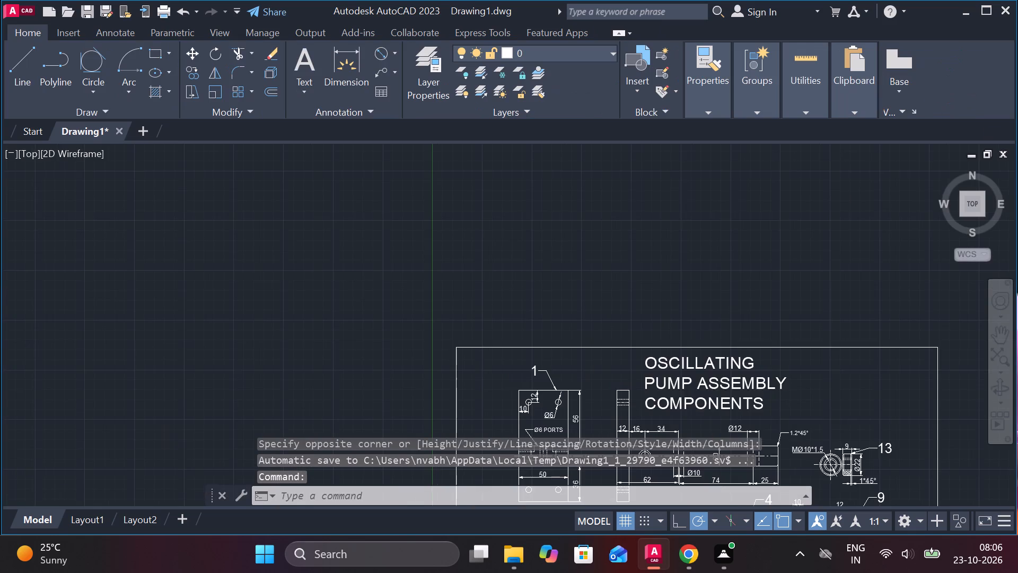
middle_drag(743, 389, 672, 350)
middle_drag(675, 366, 603, 321)
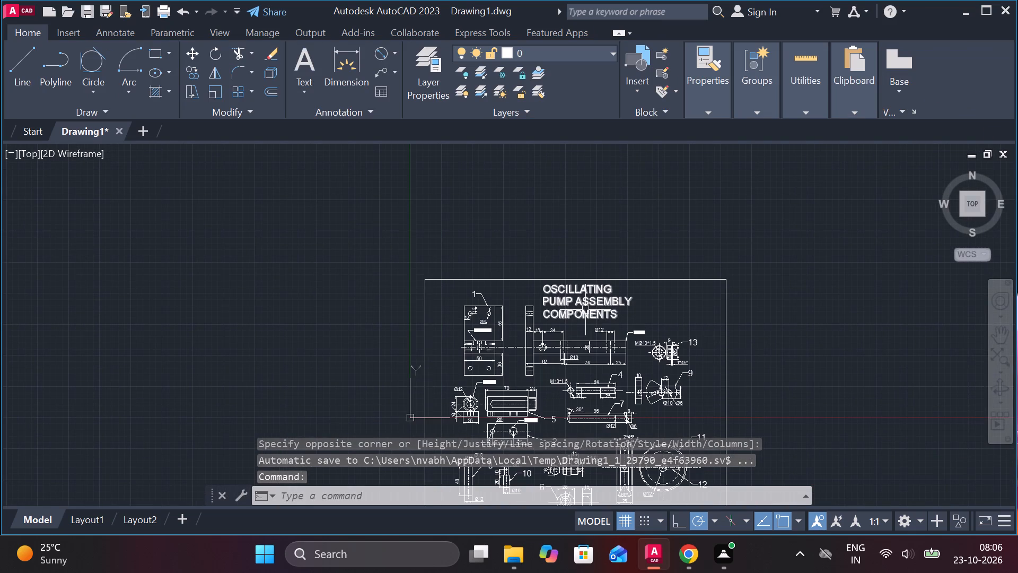
double_click(585, 307)
scroll(585, 307, up, 4)
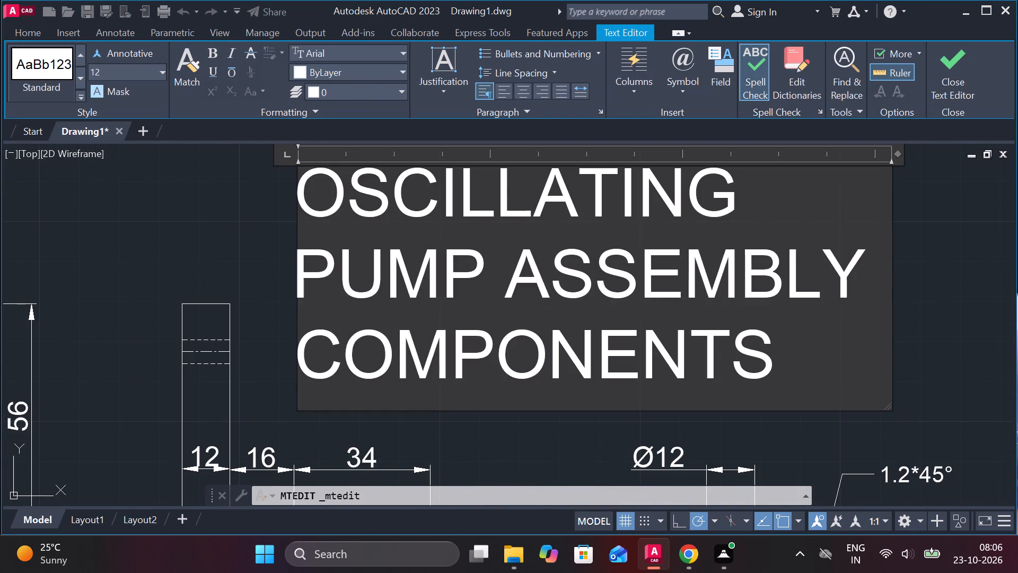
drag(813, 375, 297, 189)
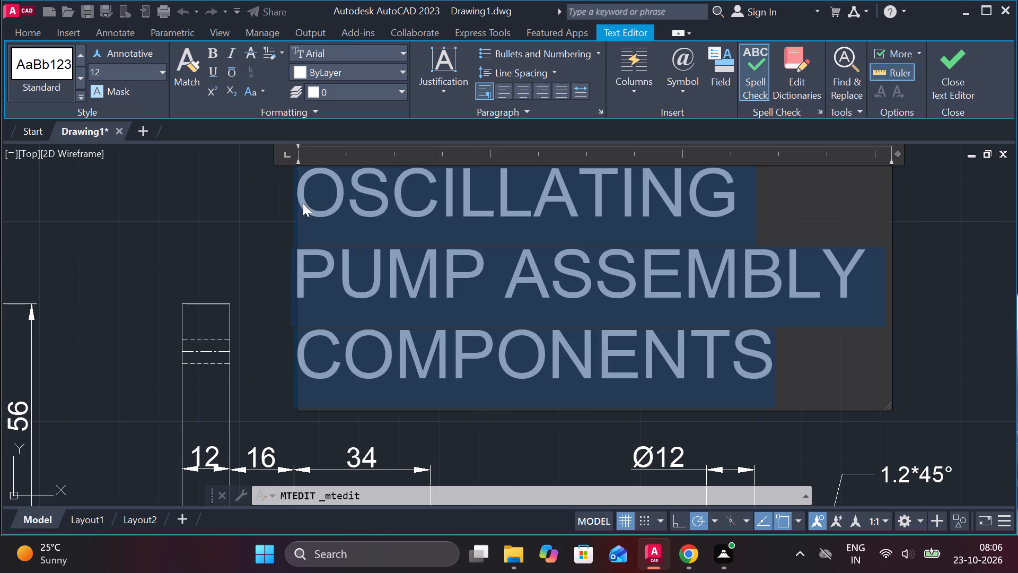
click(121, 77)
text(10)
key(Return)
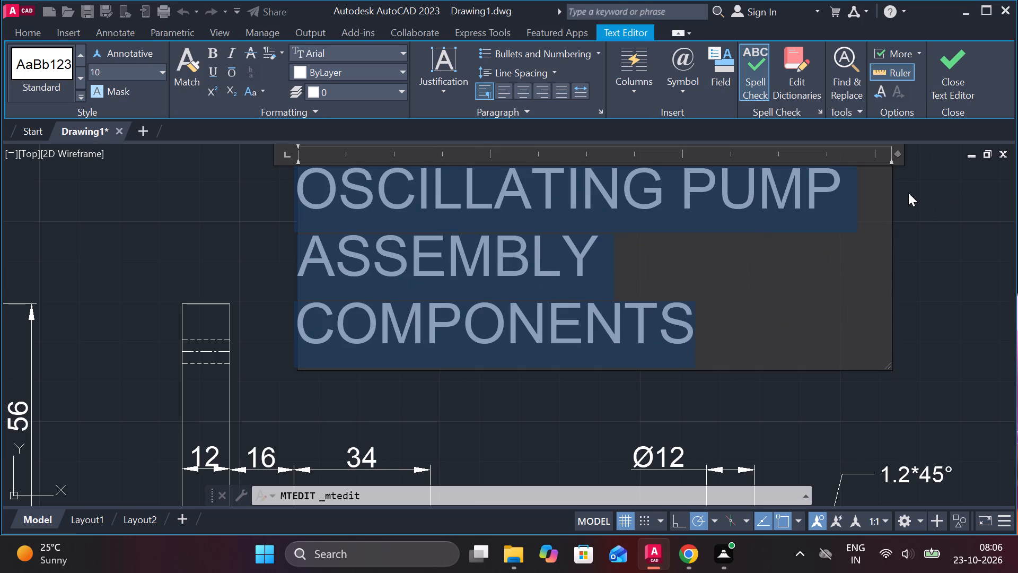
Widen the title's text box until ASSEMBLY fits on the first line, and finish editing.
drag(891, 239, 898, 239)
click(898, 239)
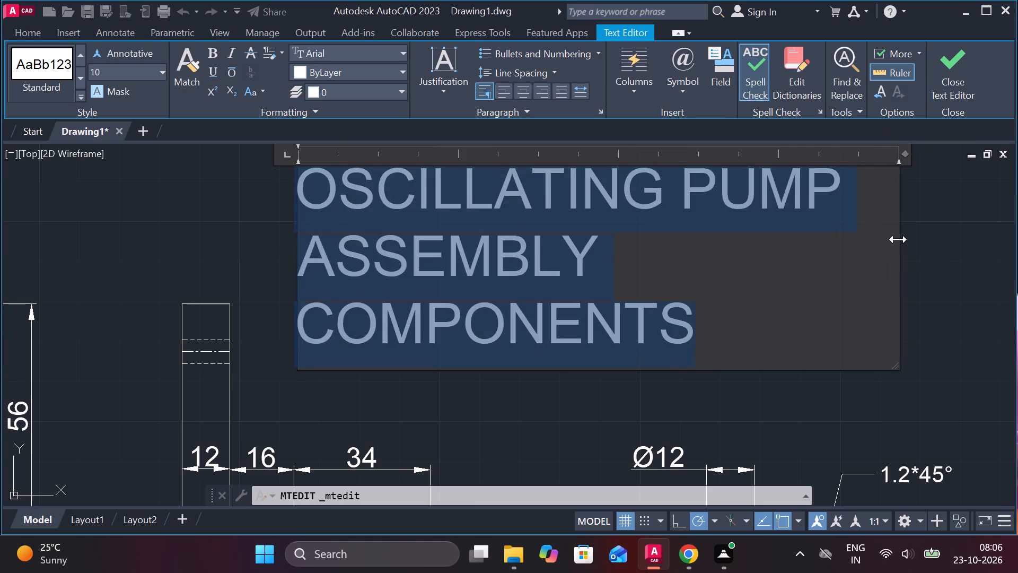
scroll(898, 239, down, 1)
middle_drag(888, 239, 760, 207)
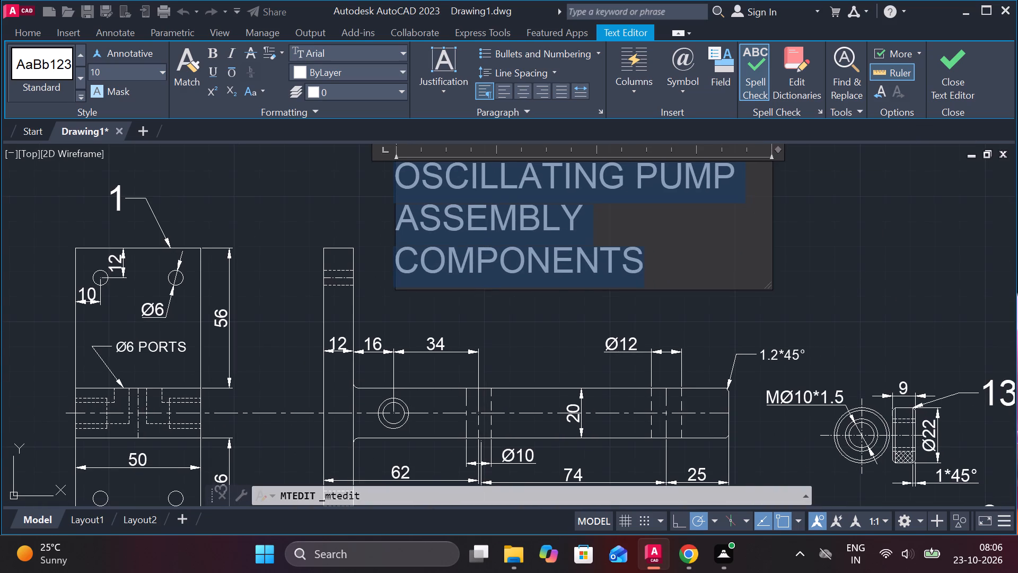
drag(771, 218, 932, 221)
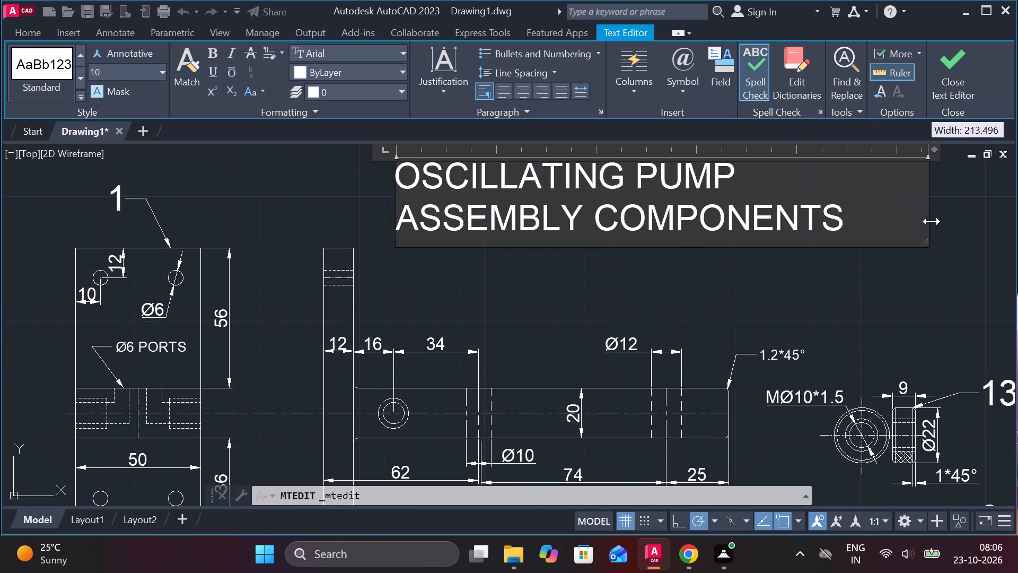
drag(932, 221, 960, 221)
scroll(920, 241, down, 2)
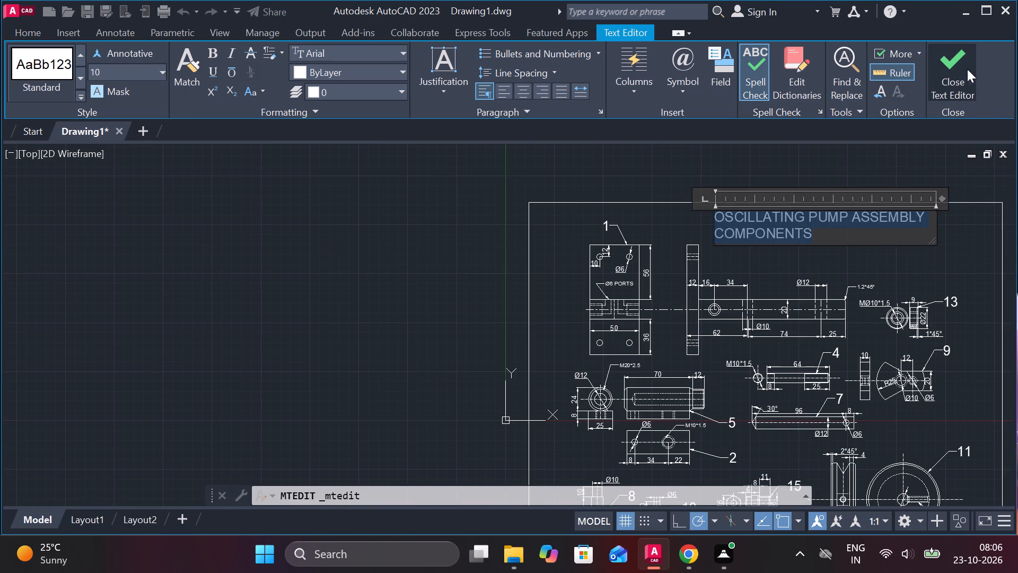
click(962, 68)
Move the title about 62 units to the left, keeping it just below the border's upper edge.
middle_drag(876, 250, 759, 239)
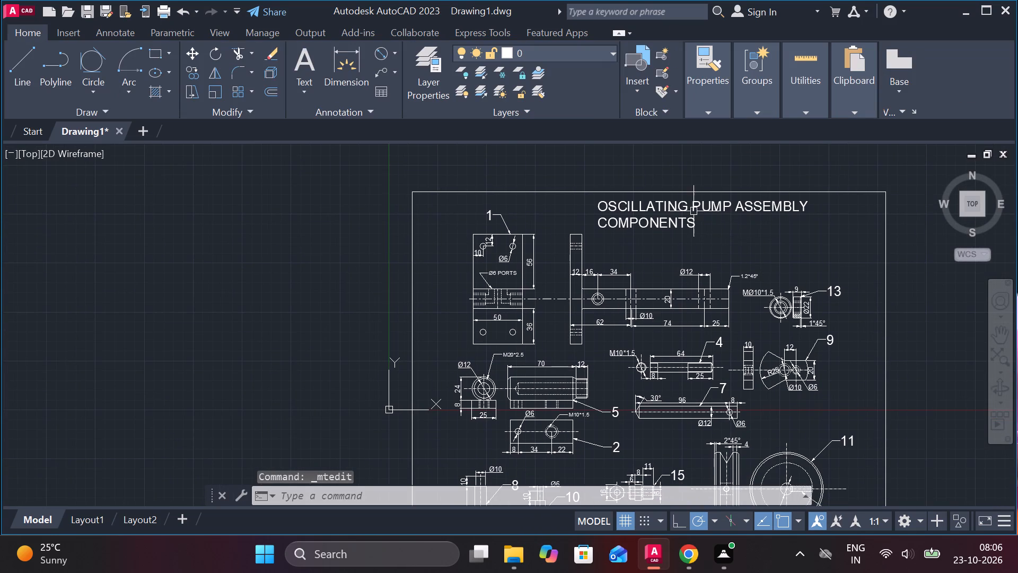
click(693, 211)
click(598, 204)
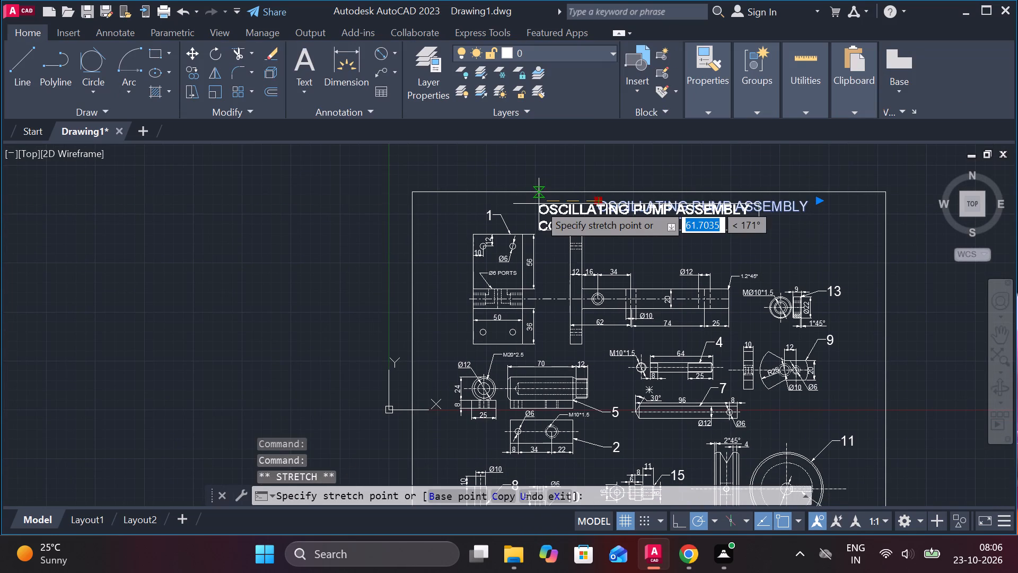
scroll(539, 202, up, 2)
click(539, 194)
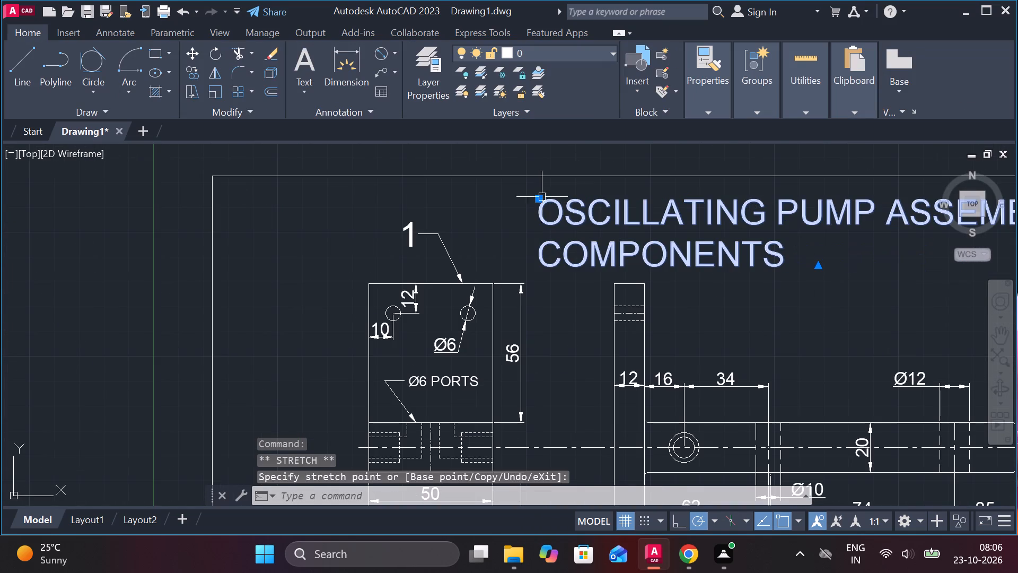
middle_drag(627, 241, 397, 234)
key(Escape)
Stretch the title's width about 102 units to the right so the whole title fits on one line.
click(775, 210)
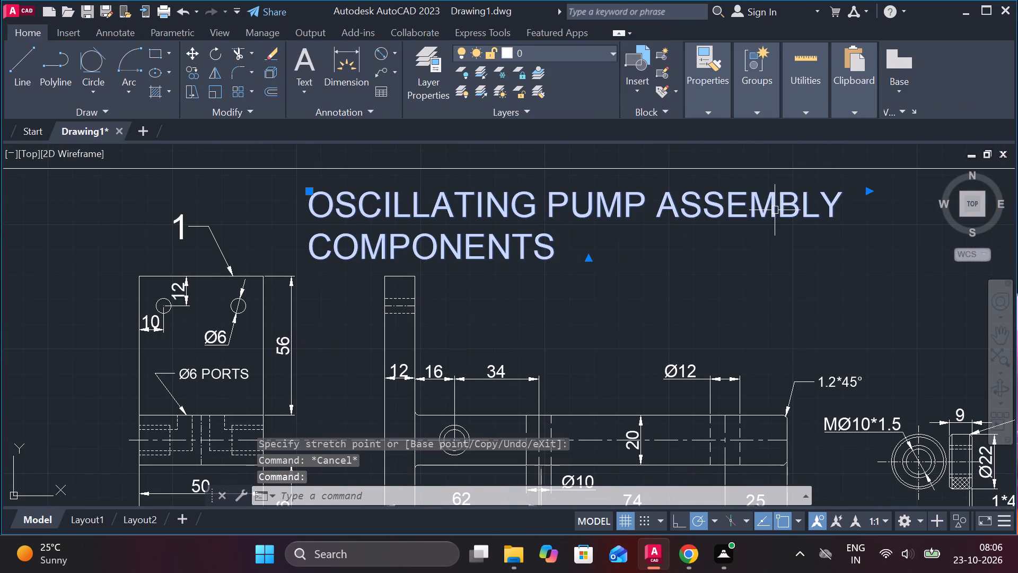
click(871, 193)
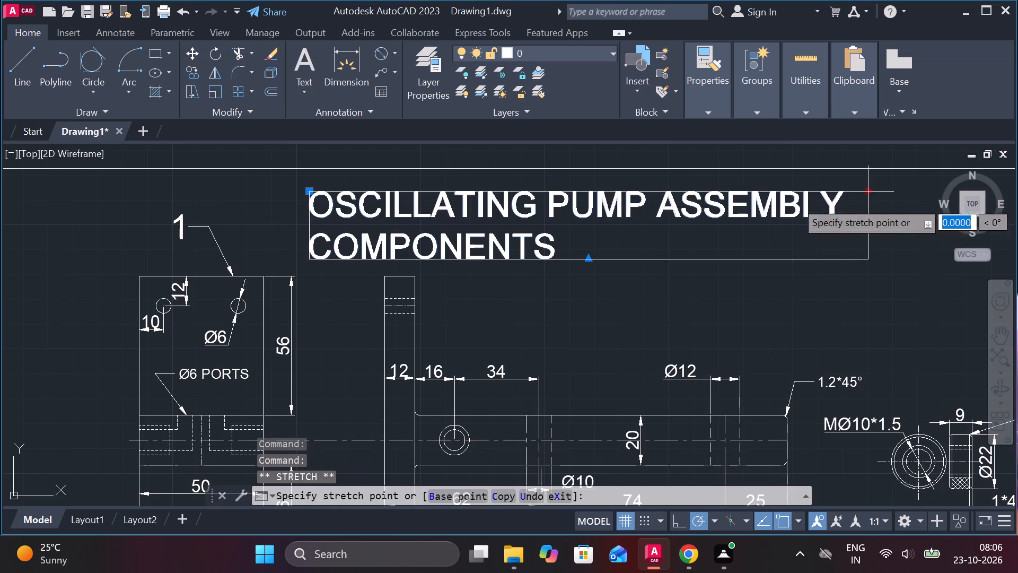
scroll(872, 215, down, 1)
middle_drag(828, 222, 653, 238)
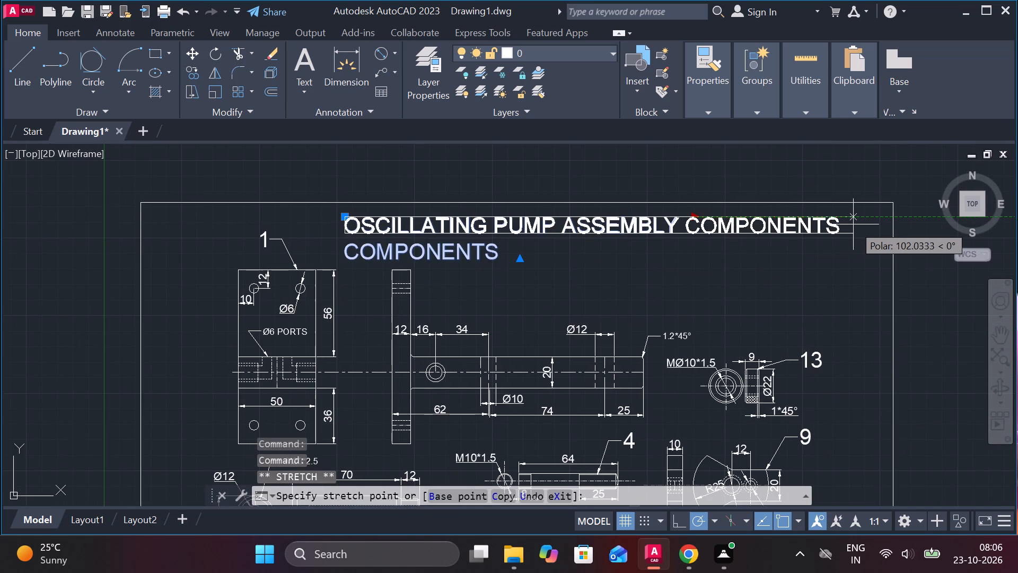
click(853, 224)
key(Escape)
Shift the one-line title slightly left to centre it beneath the border's upper edge.
scroll(792, 265, down, 2)
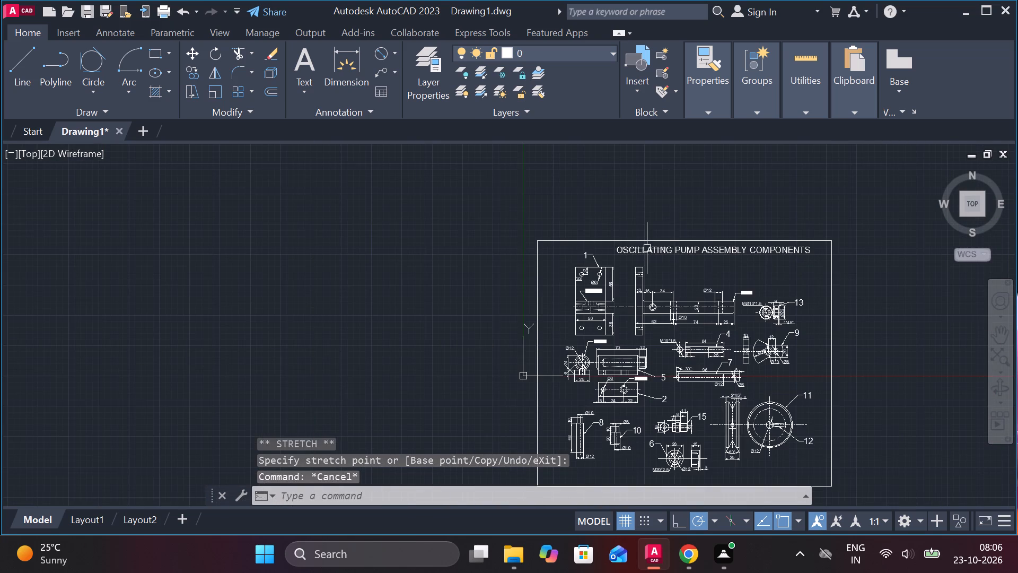
scroll(644, 249, up, 2)
click(644, 249)
click(609, 249)
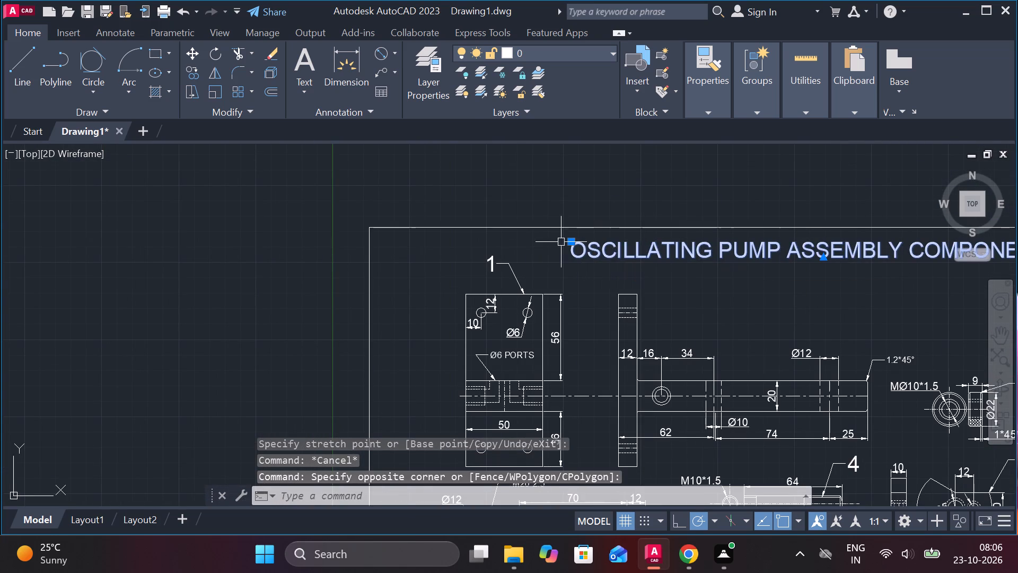
click(572, 242)
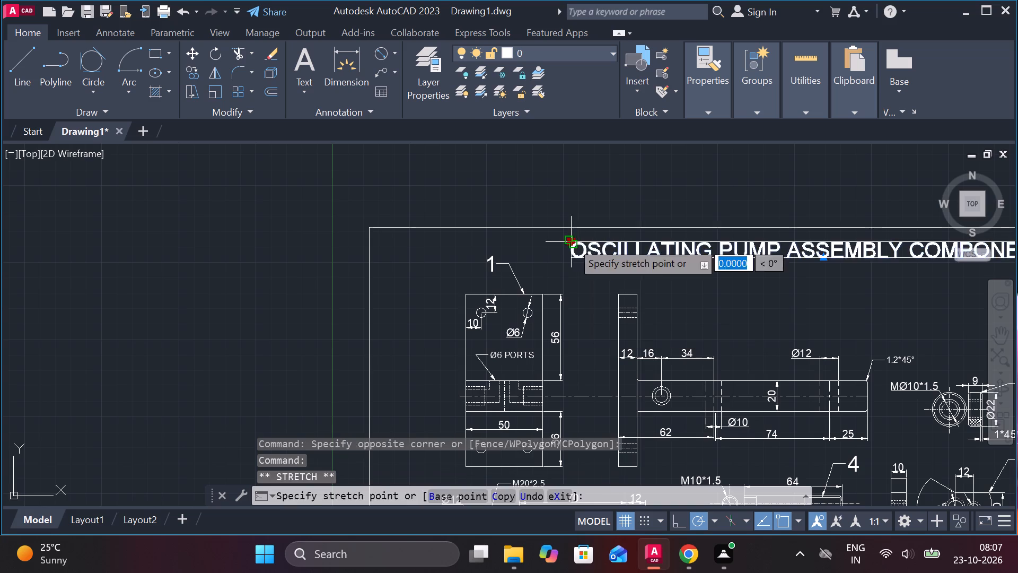
click(533, 242)
key(Escape)
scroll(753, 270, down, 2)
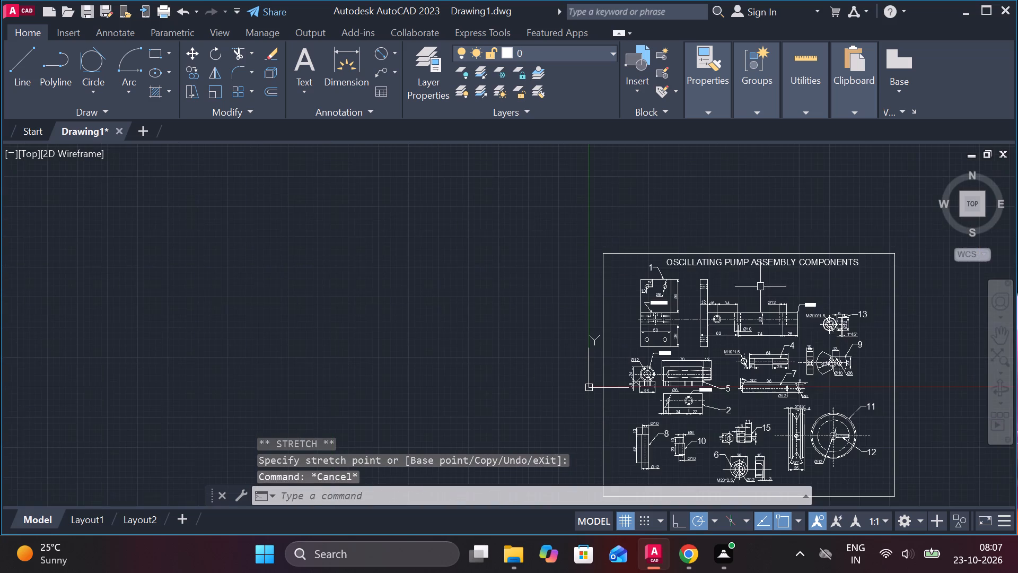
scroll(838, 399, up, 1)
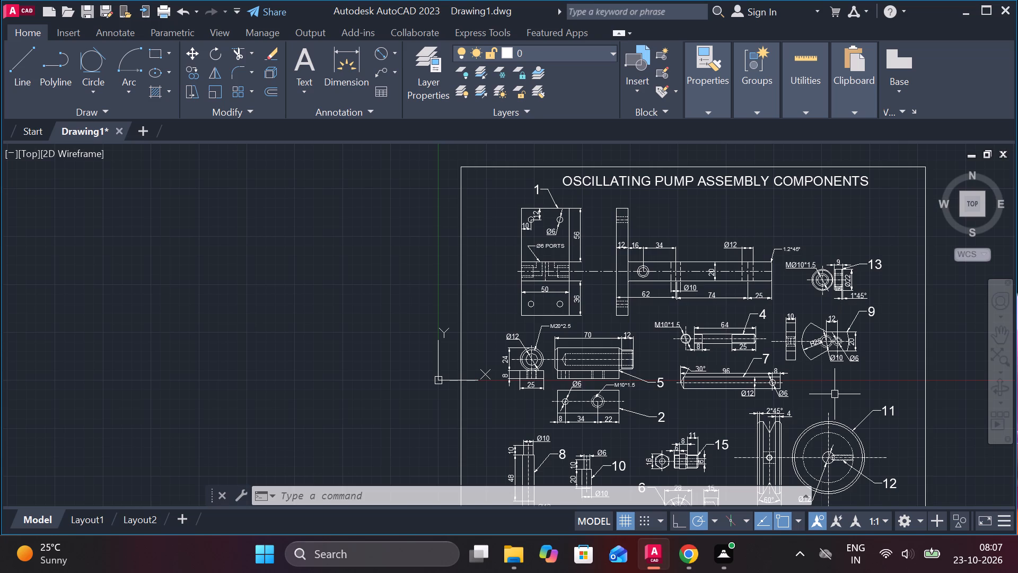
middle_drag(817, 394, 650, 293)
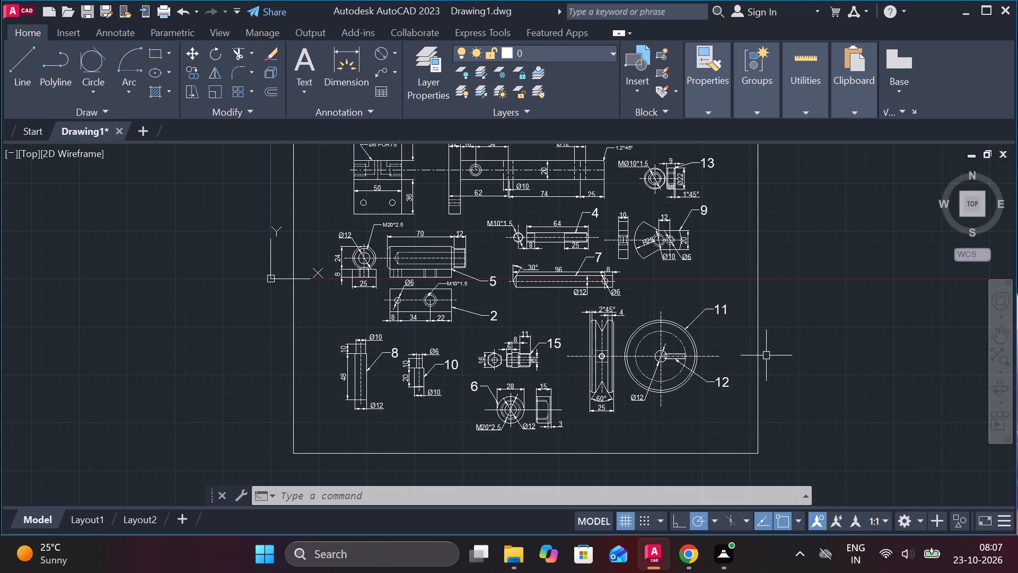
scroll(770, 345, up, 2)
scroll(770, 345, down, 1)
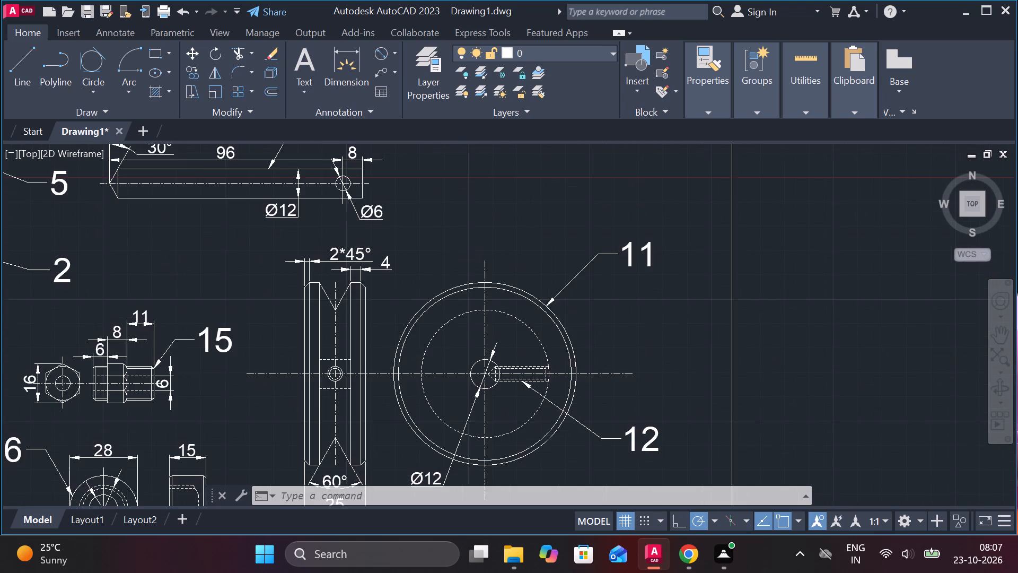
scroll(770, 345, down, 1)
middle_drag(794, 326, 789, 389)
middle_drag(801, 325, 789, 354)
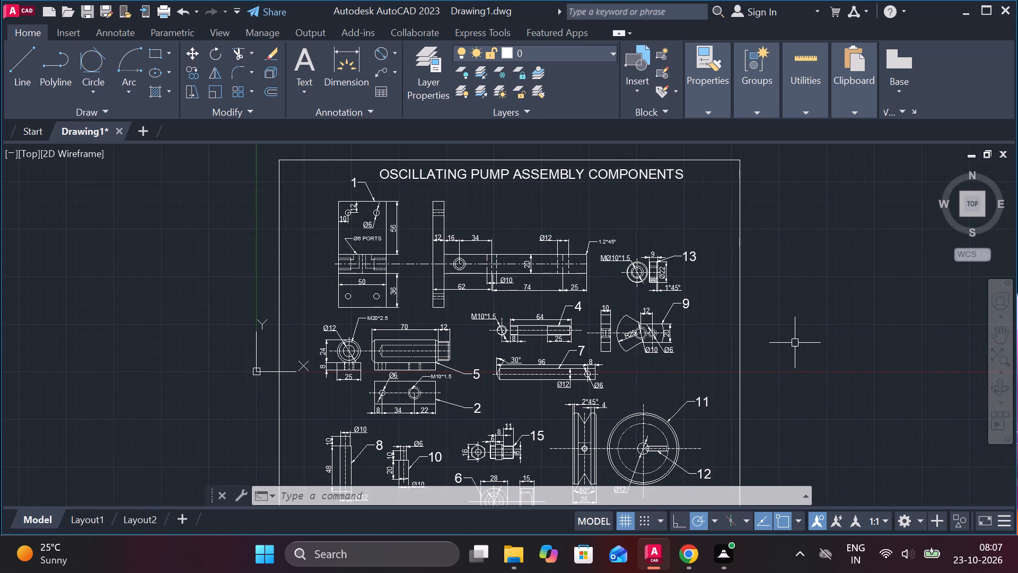
Save the drawing in the Documents folder under the file name OSCILLATING PUMP ASSEMBLY COMPONENTS.
key(ctrl+s)
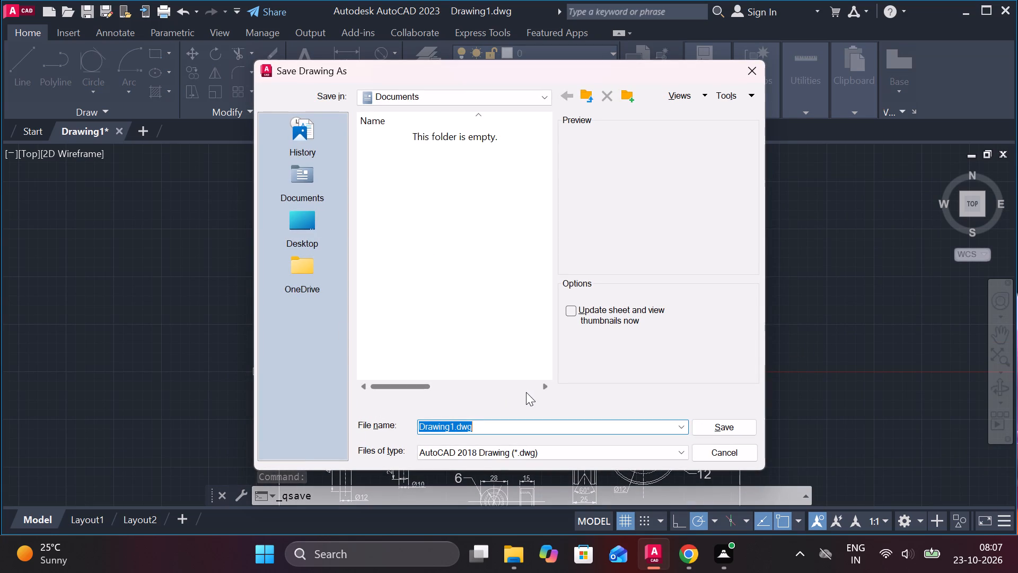
text(OS)
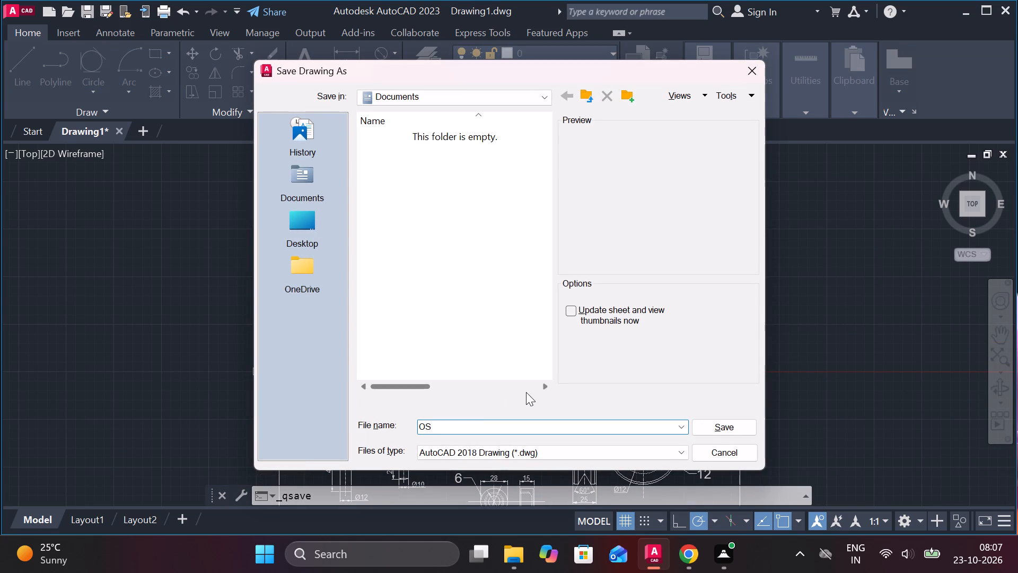
key(c)
text(ILLA)
text(TING)
key(space)
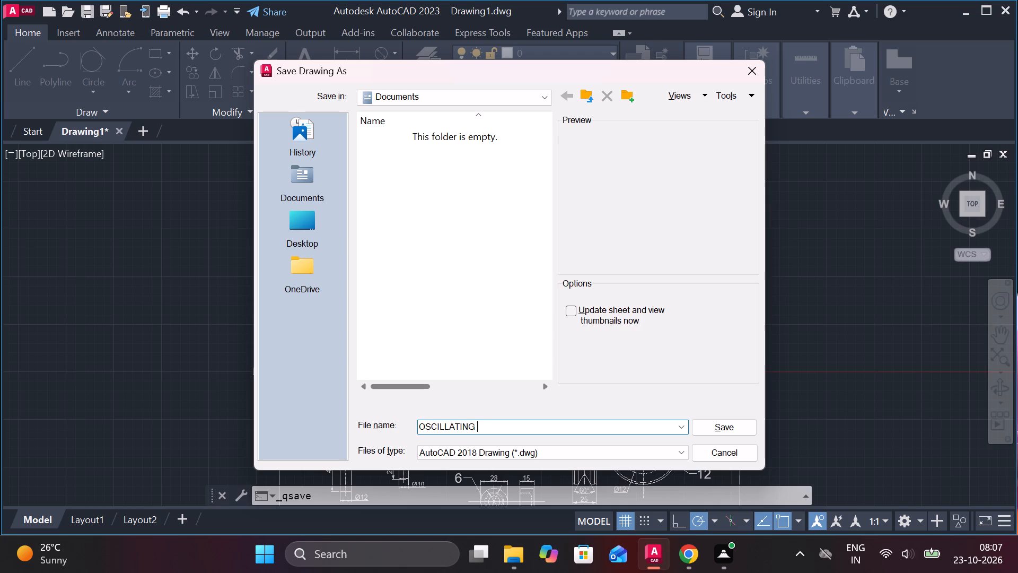
text(PUM)
key(p)
key(space)
text(ASSEM)
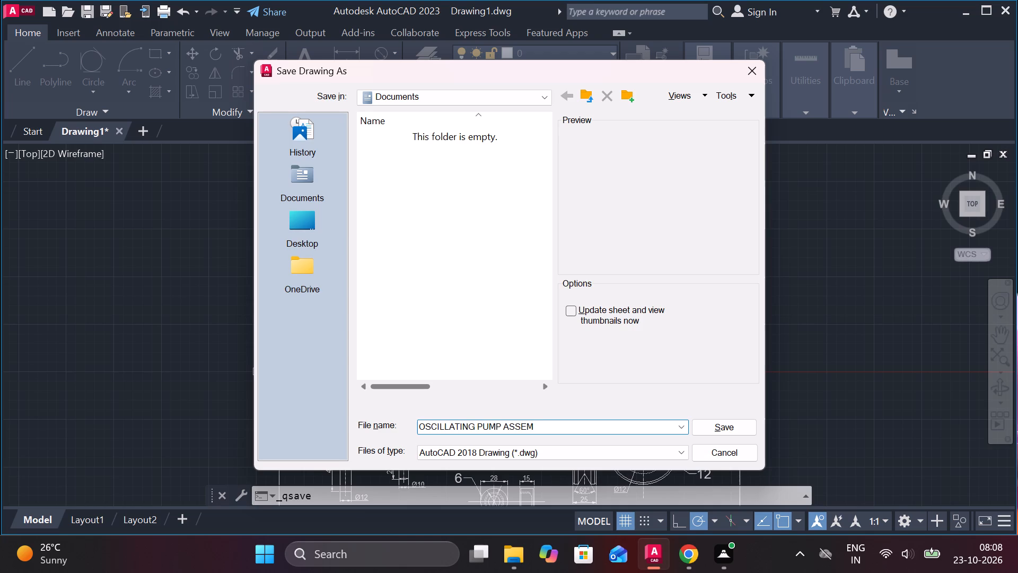
text(BLT)
key(BackSpace)
key(y)
key(space)
text(COMPONENTS)
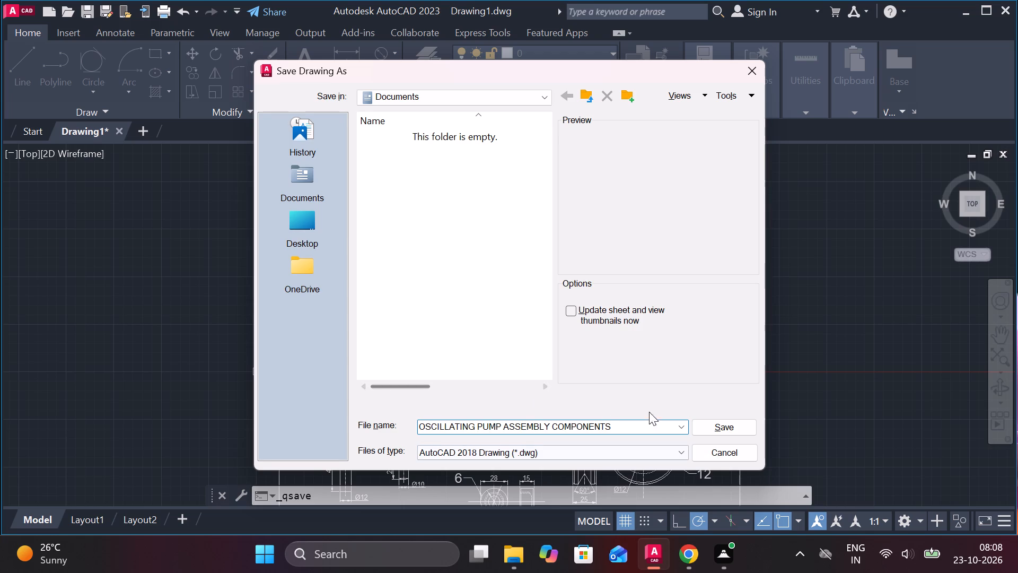
double_click(716, 426)
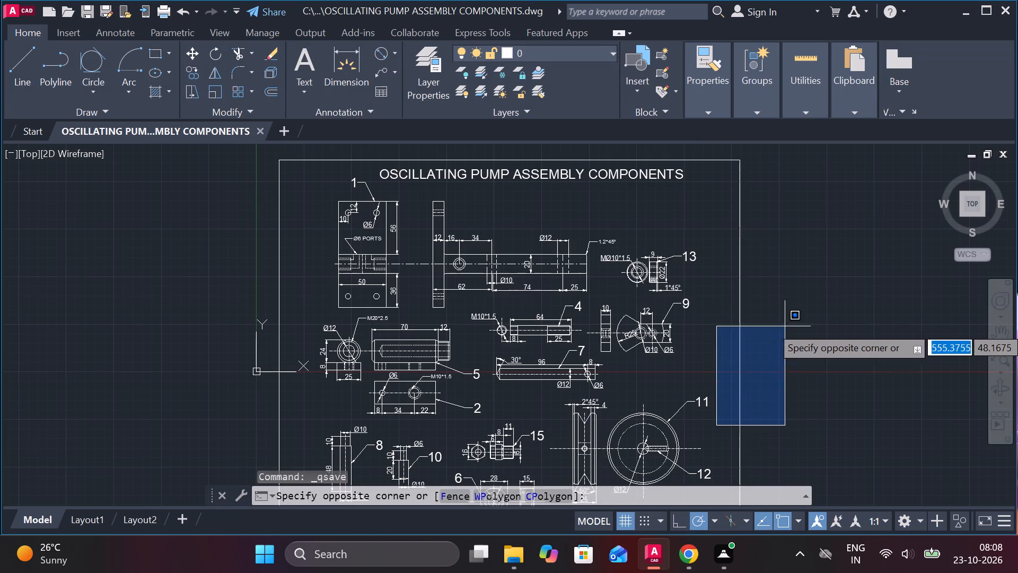
click(780, 391)
Turn off log file recording with LOGFILEOFF and save the drawing again.
middle_drag(806, 413, 728, 374)
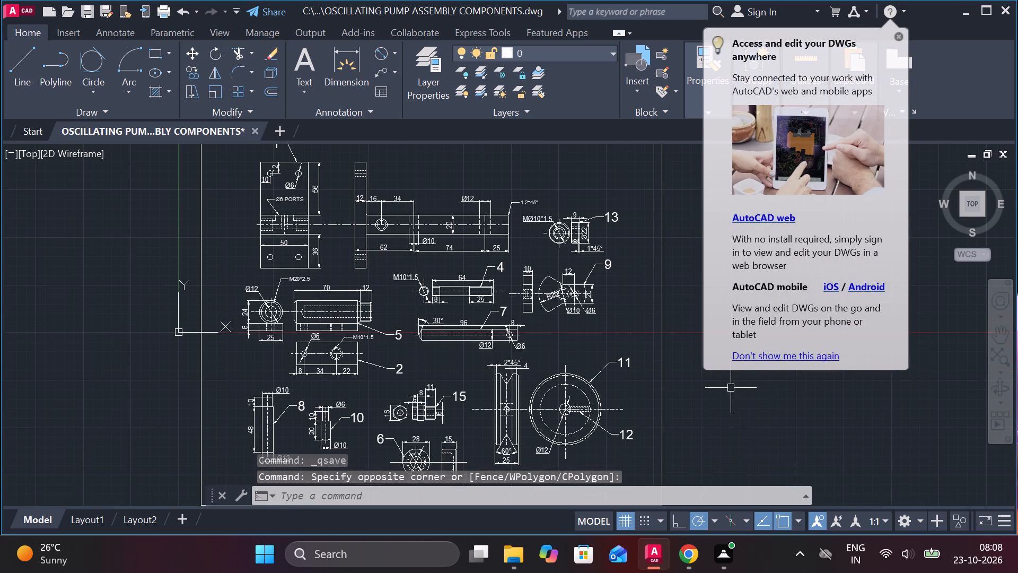
text(LOG)
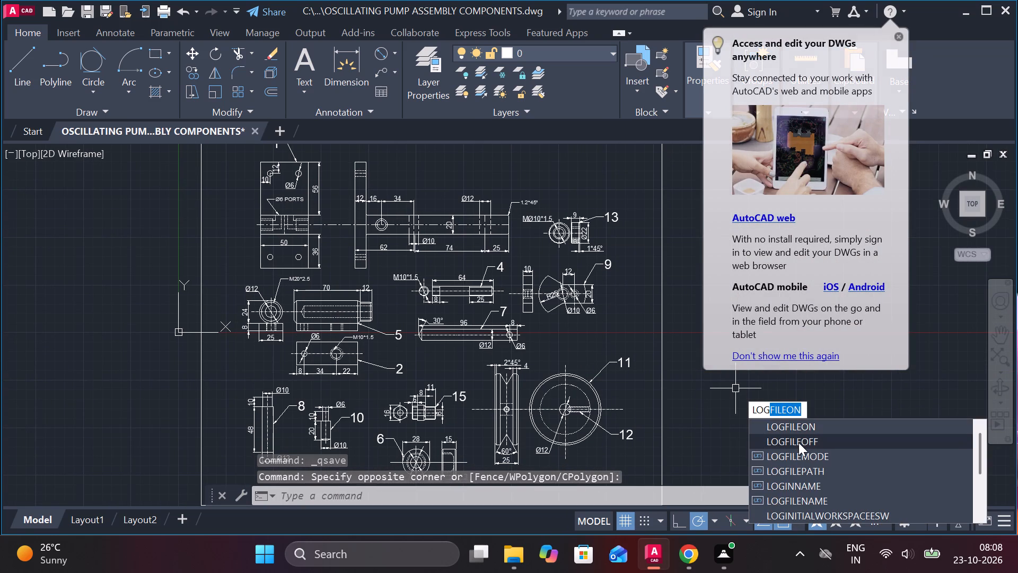
click(798, 442)
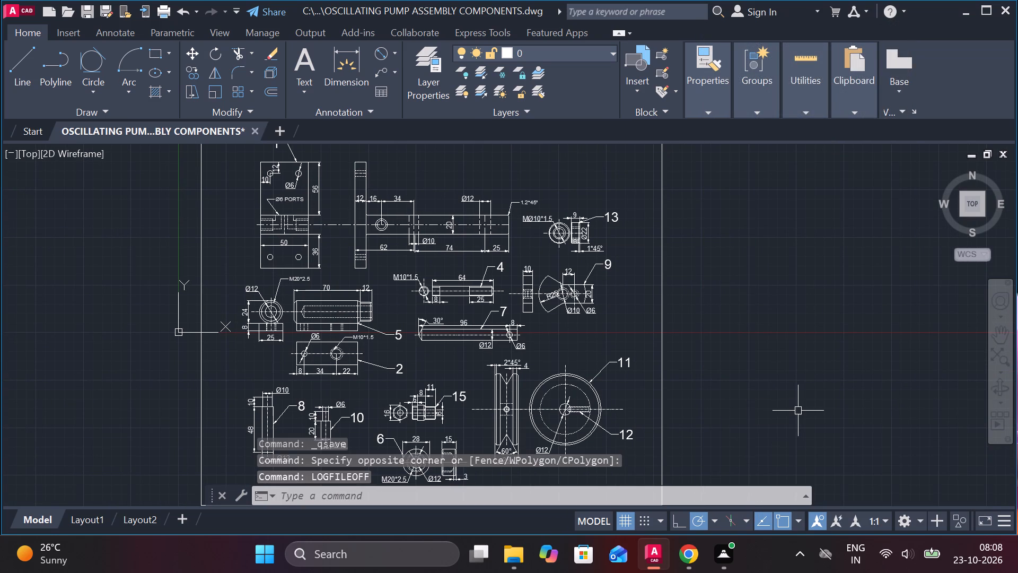
key(ctrl+s)
Start a plot of the model with the DWG To PDF.pc3 plotter and landscape orientation.
text(PLOT)
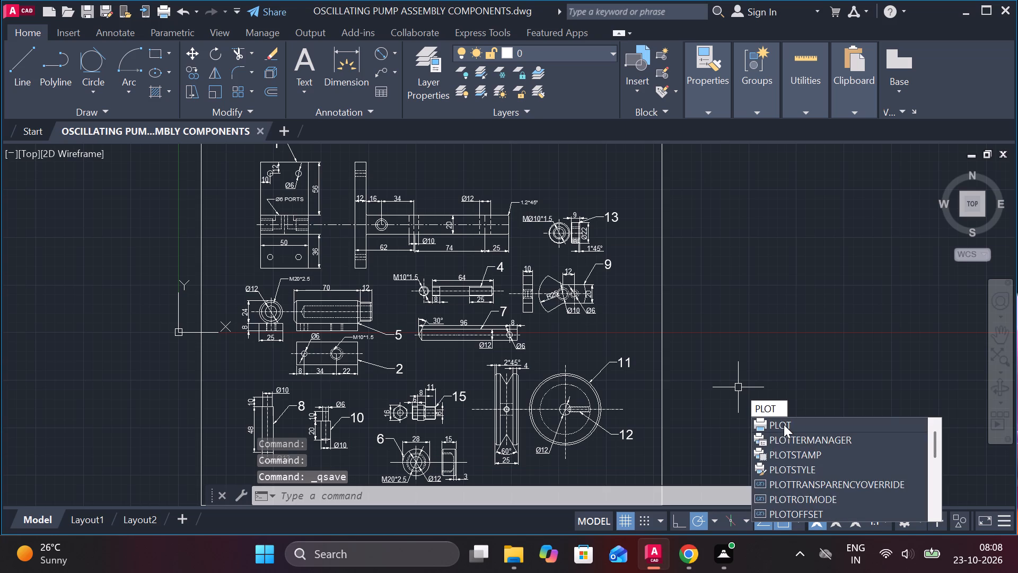
click(784, 424)
click(336, 162)
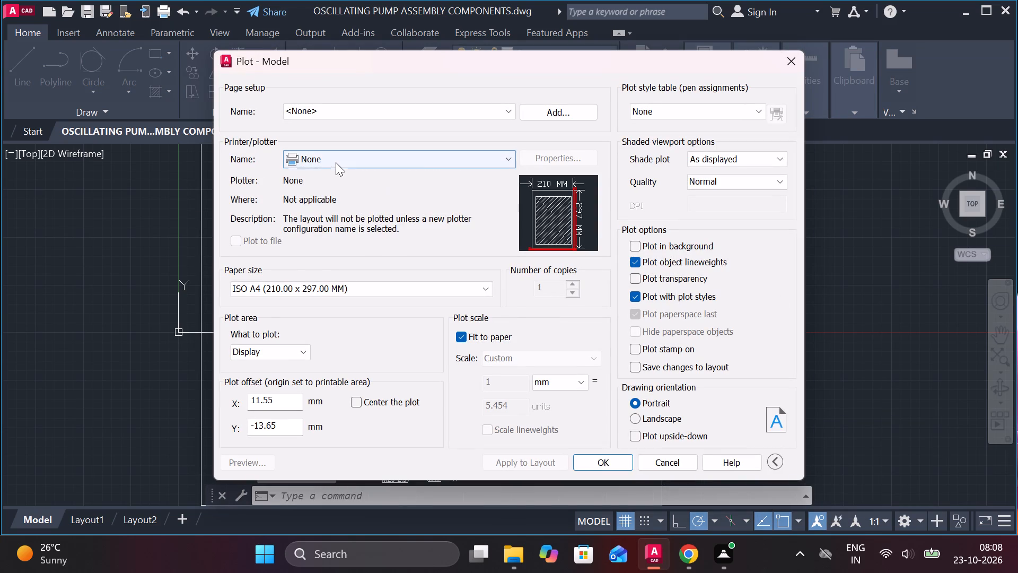
click(330, 325)
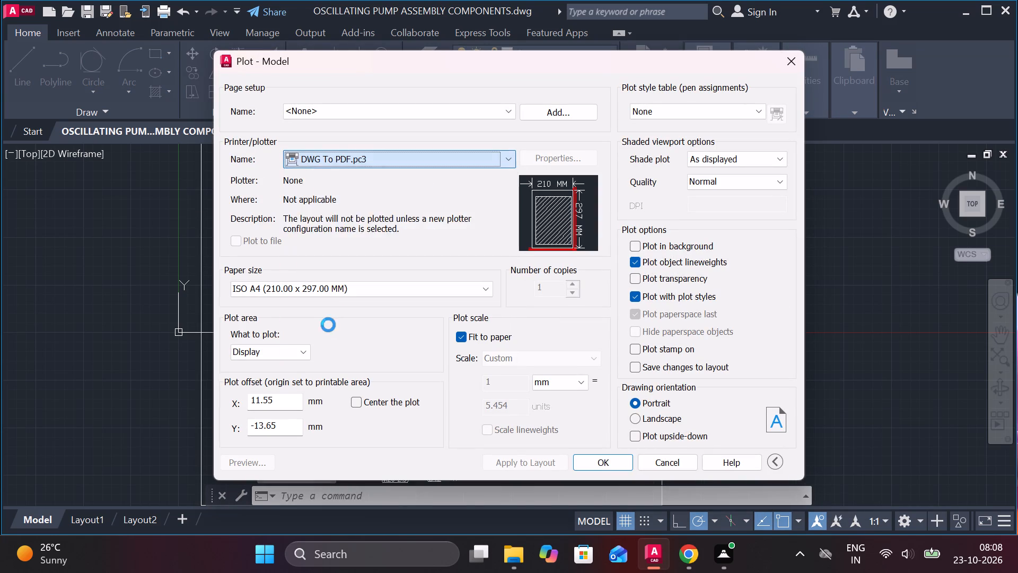
click(631, 420)
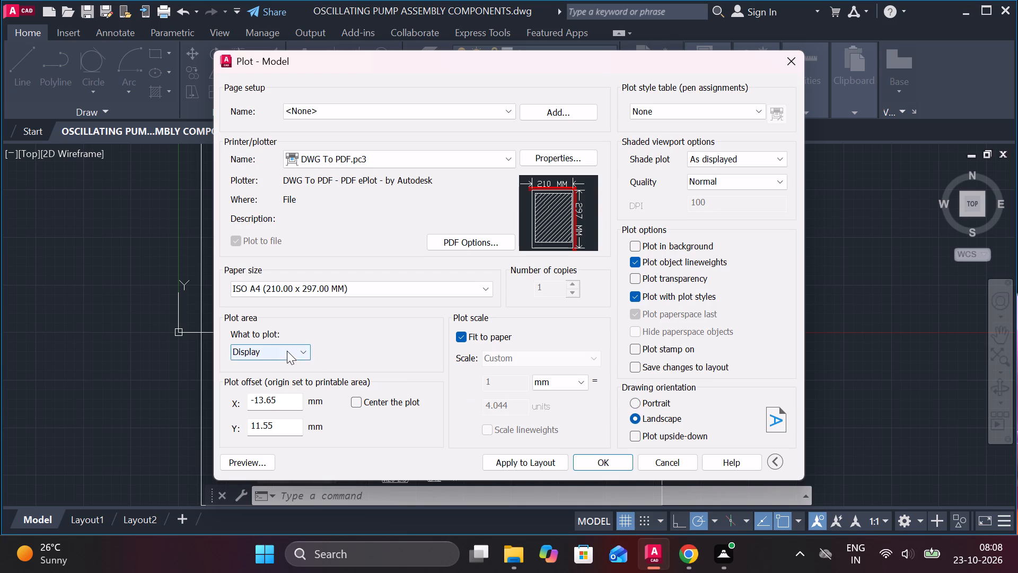
Set the plot area to a window enclosing the whole titled sheet, with corners slightly outside its border.
click(287, 351)
click(281, 396)
scroll(462, 375, down, 1)
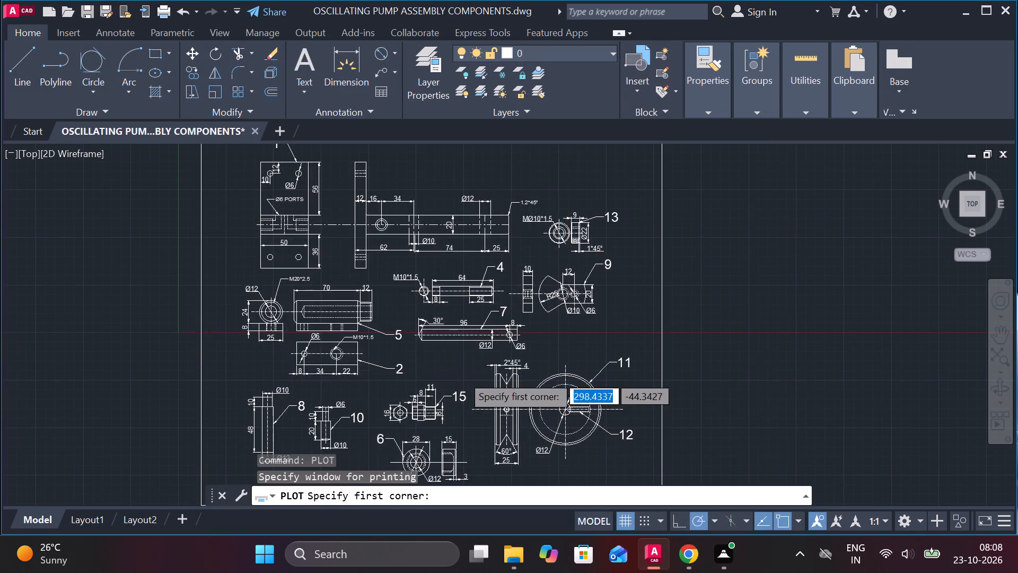
scroll(462, 375, down, 1)
click(334, 259)
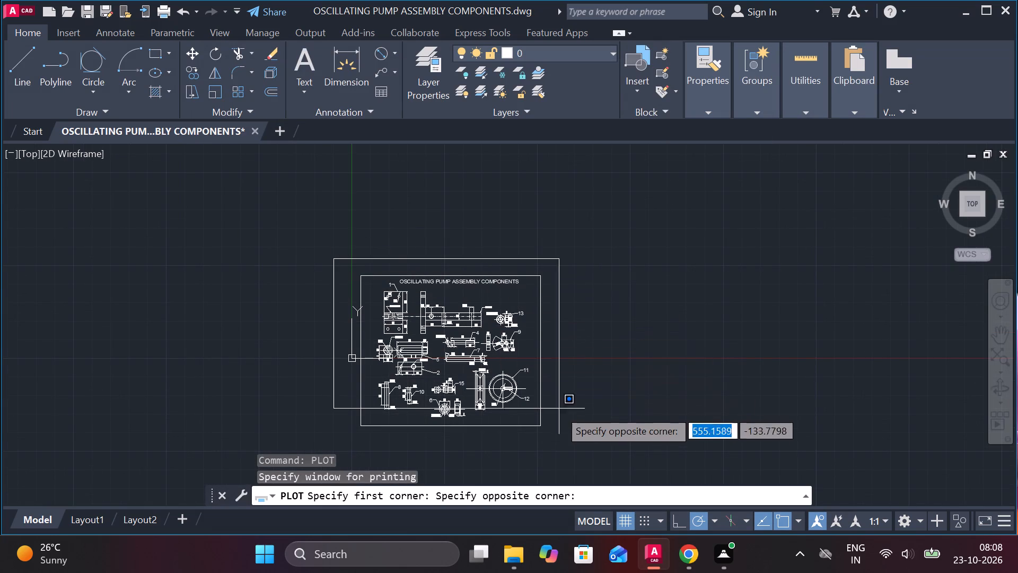
click(561, 444)
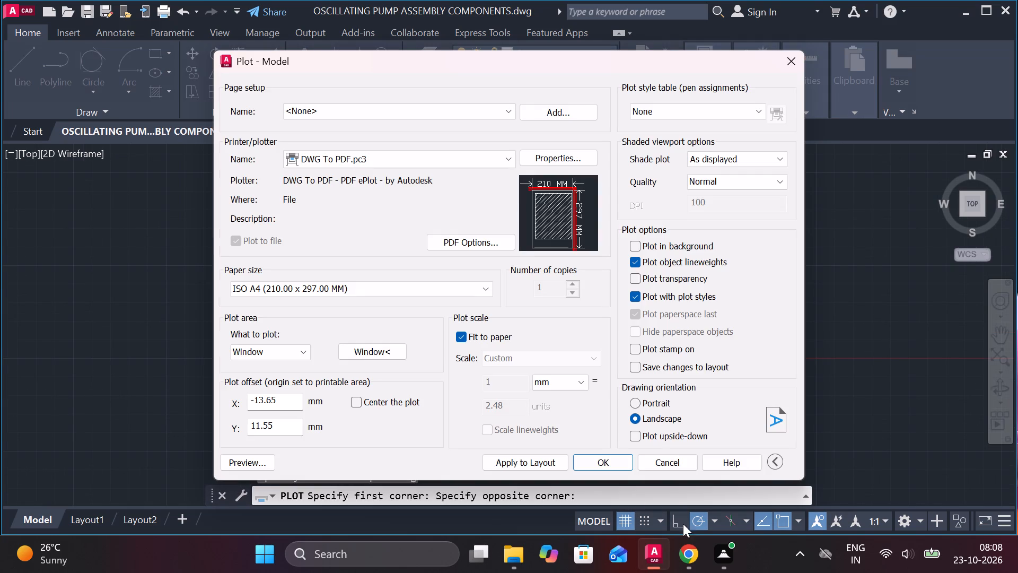
Plot the sheet to the Documents folder as OSCILLATING PUMP ASSEMBLY COMPONENTS-Model.pdf and look over the resulting PDF.
click(616, 457)
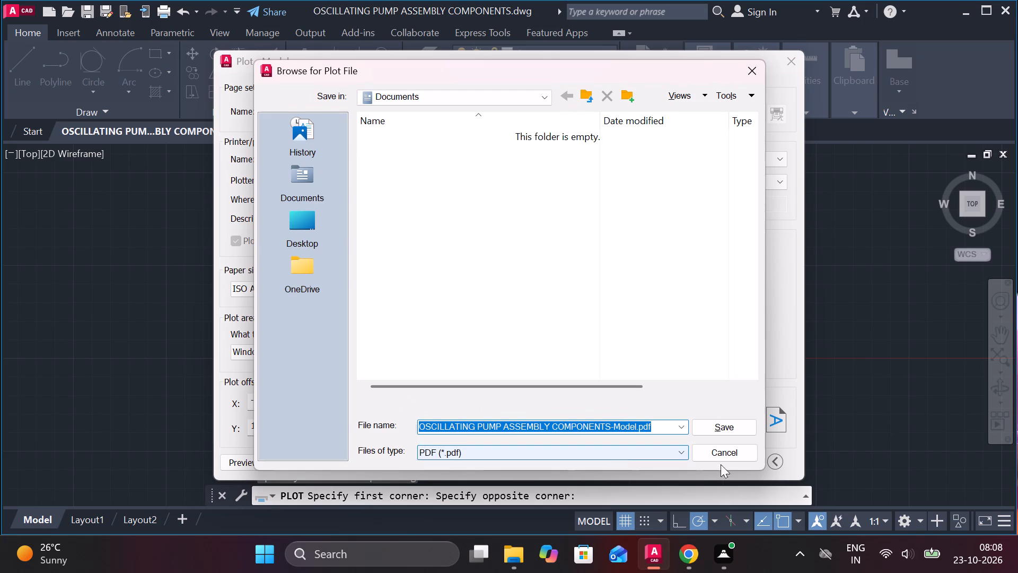
click(721, 427)
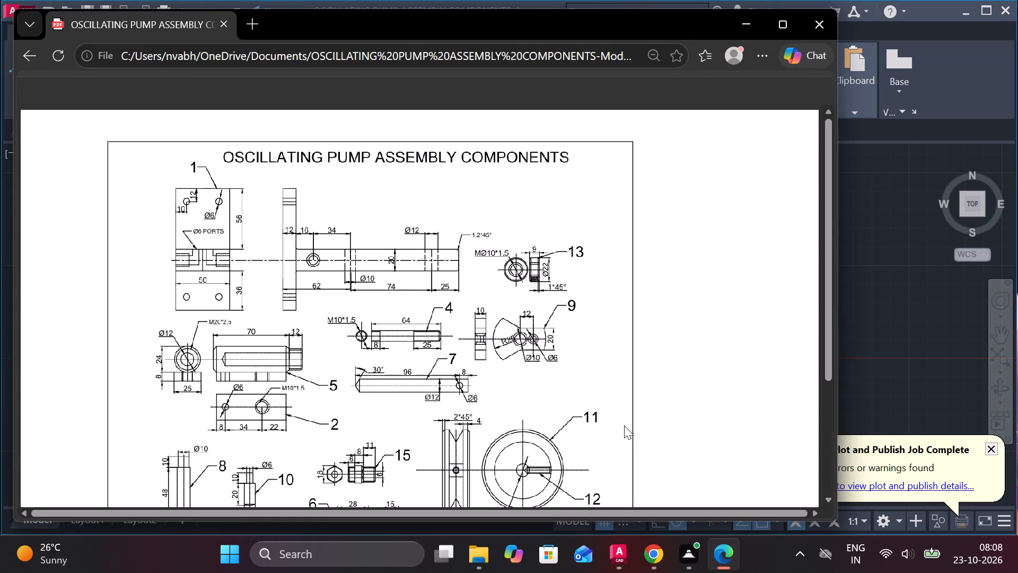
scroll(590, 400, down, 1)
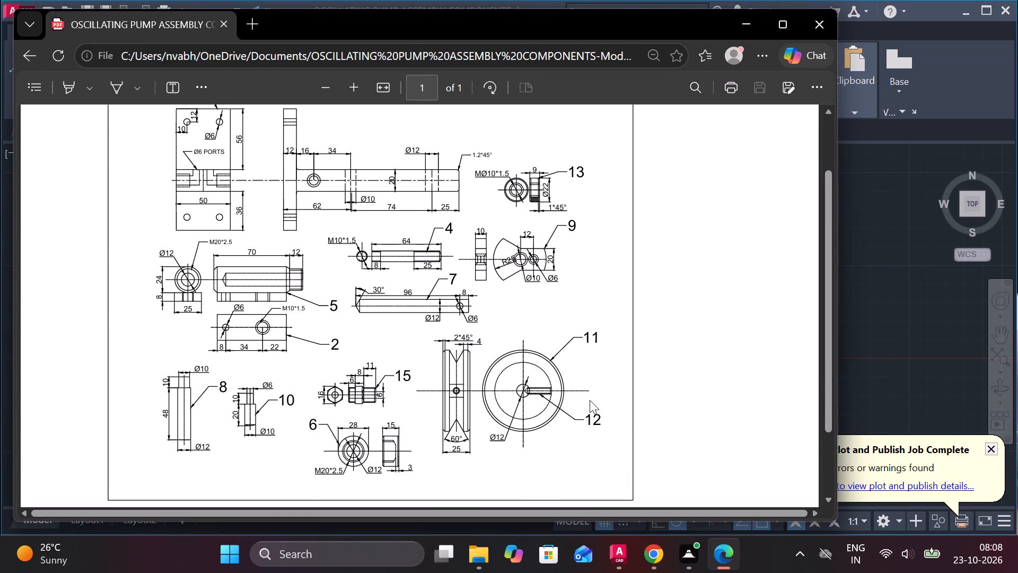